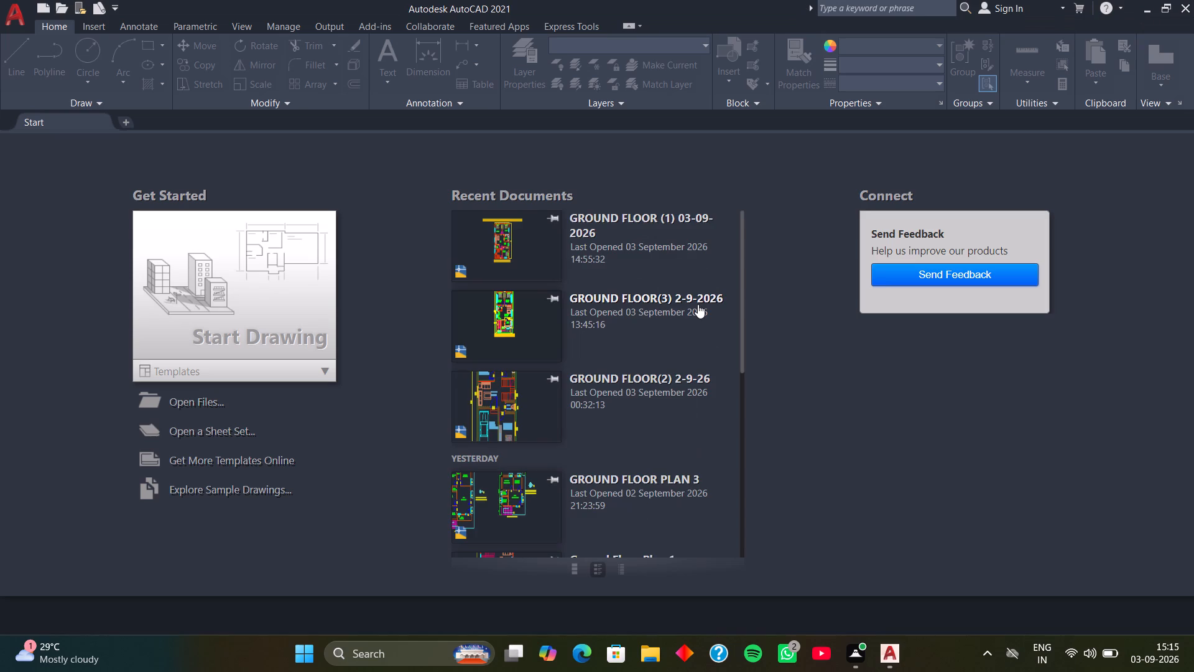
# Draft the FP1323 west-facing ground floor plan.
# Start a new blank drawing.
pyautogui.click(295, 313)
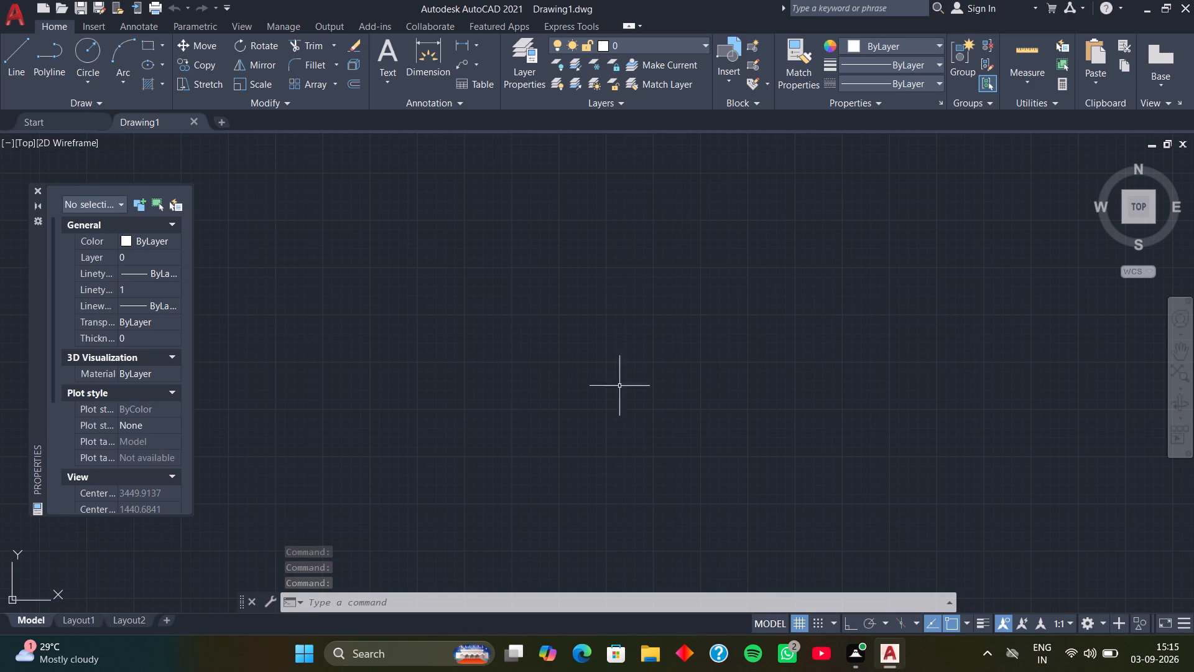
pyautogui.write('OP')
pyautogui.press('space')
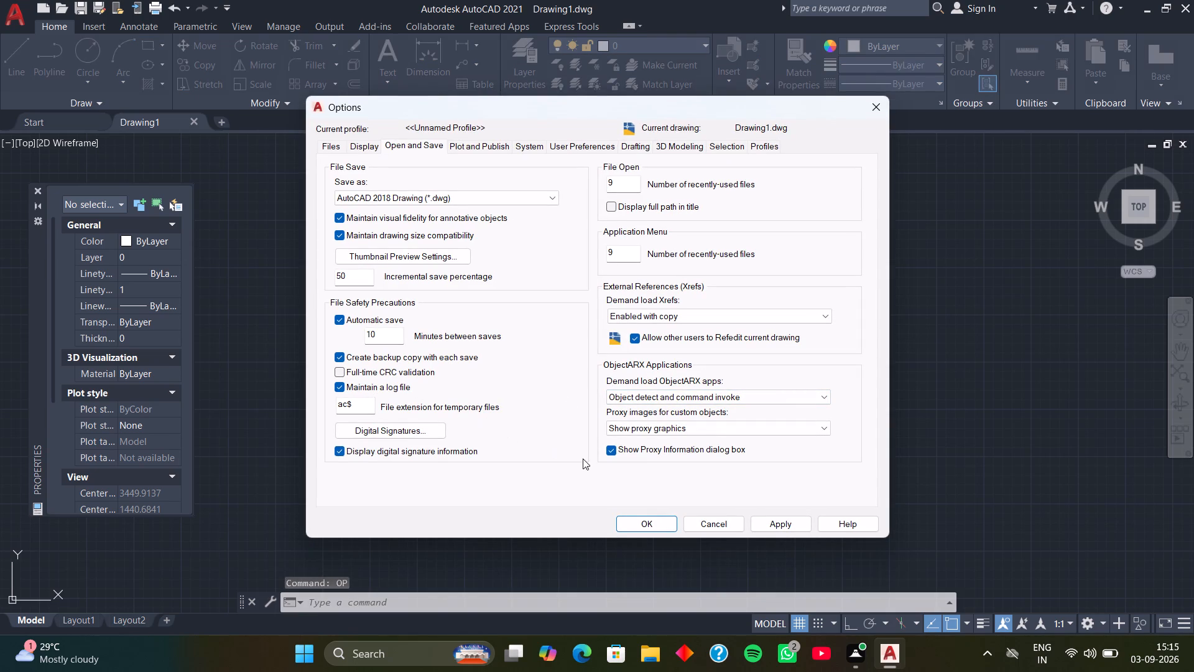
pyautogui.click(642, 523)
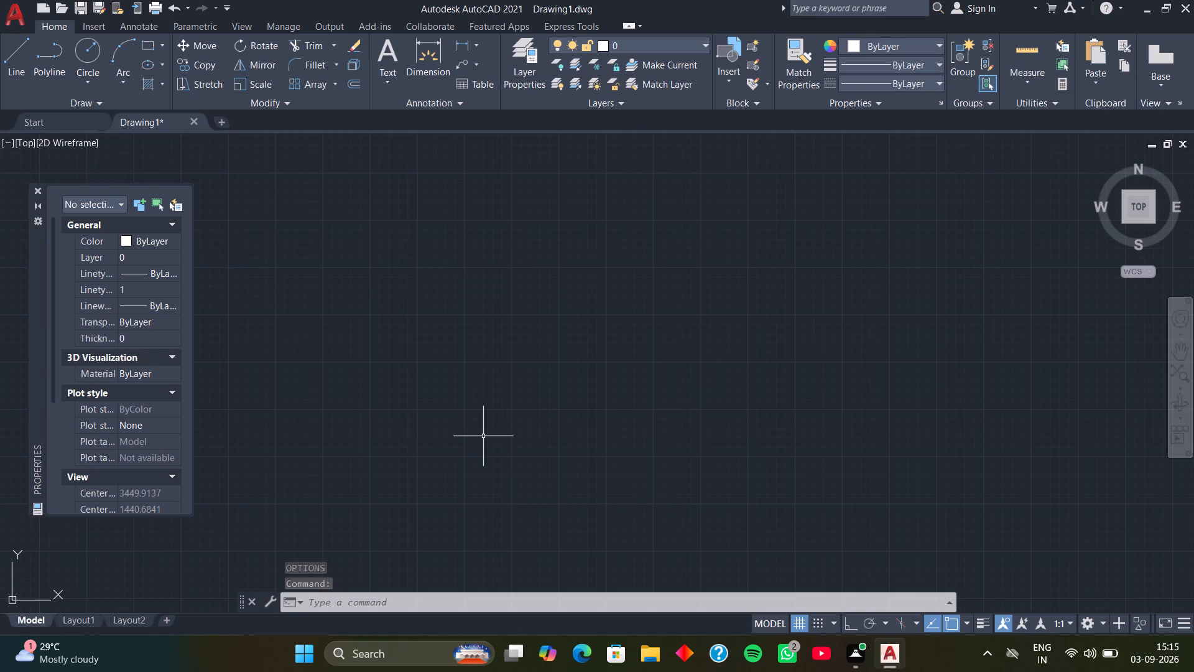
# Configure the drawing units to Engineering length with 0'-0.0" precision and an insertion scale in inches.
pyautogui.press('u')
pyautogui.press('n')
pyautogui.press('space')
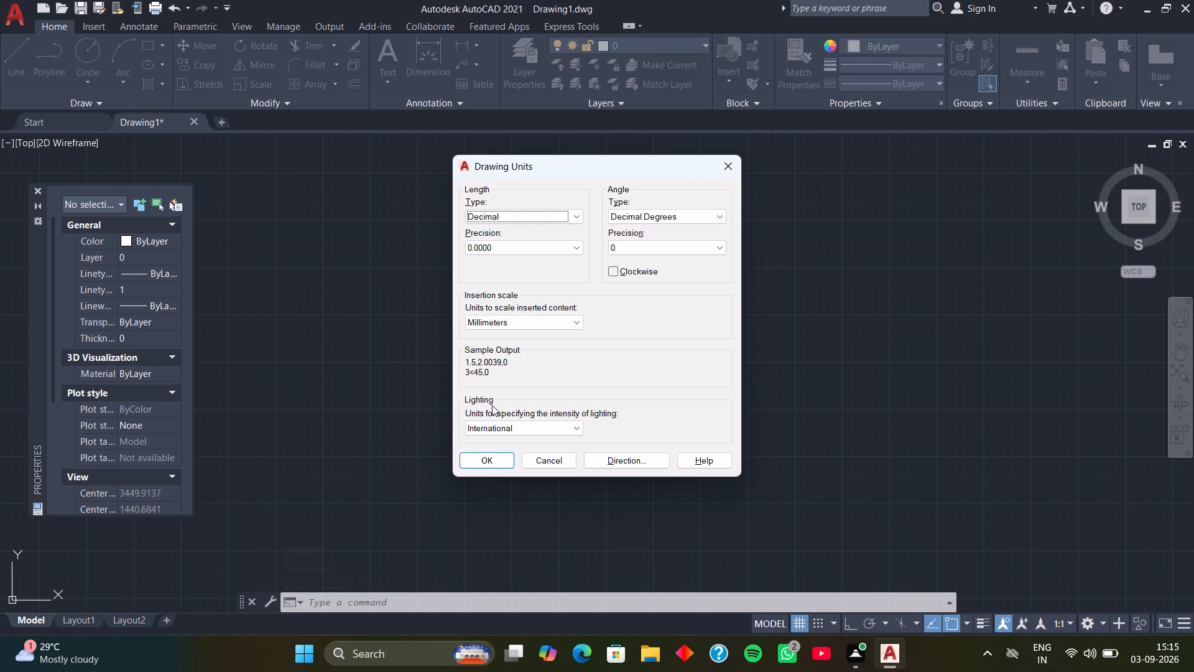
pyautogui.click(577, 216)
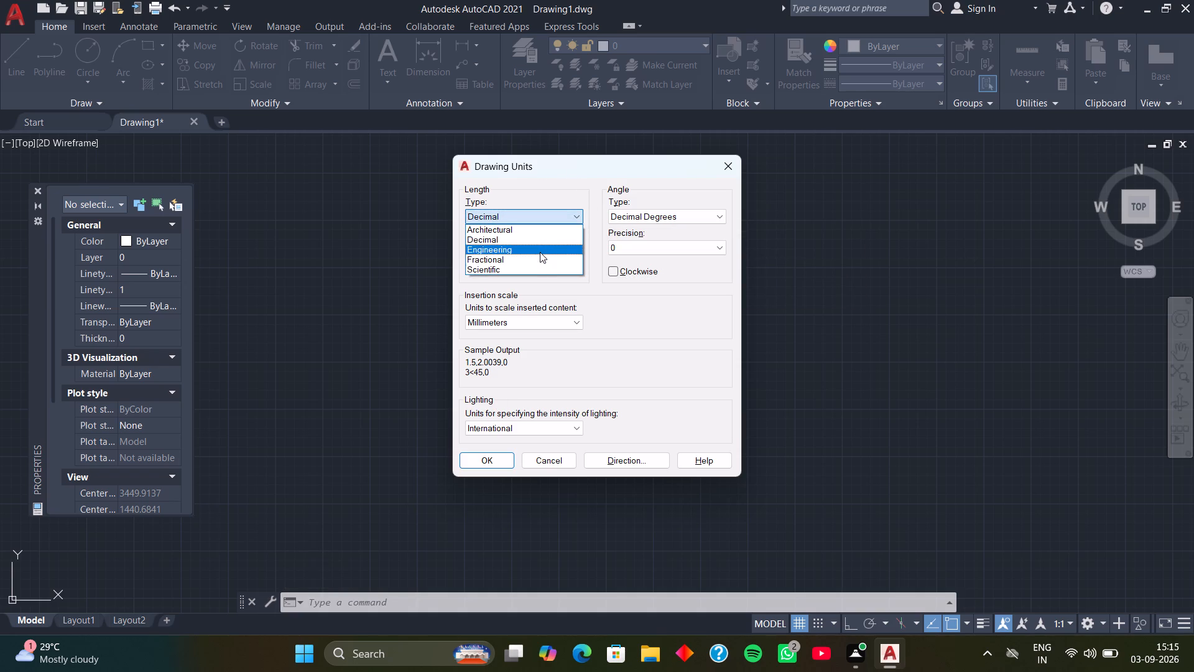
pyautogui.click(540, 252)
pyautogui.click(554, 250)
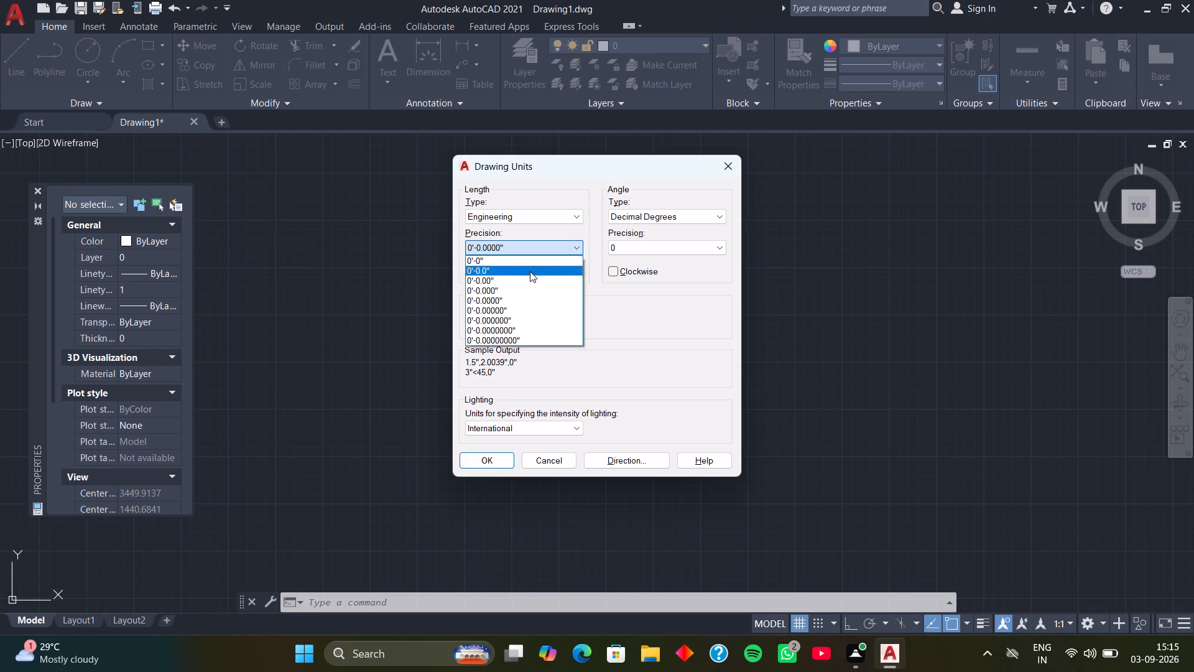
pyautogui.click(530, 271)
pyautogui.click(577, 323)
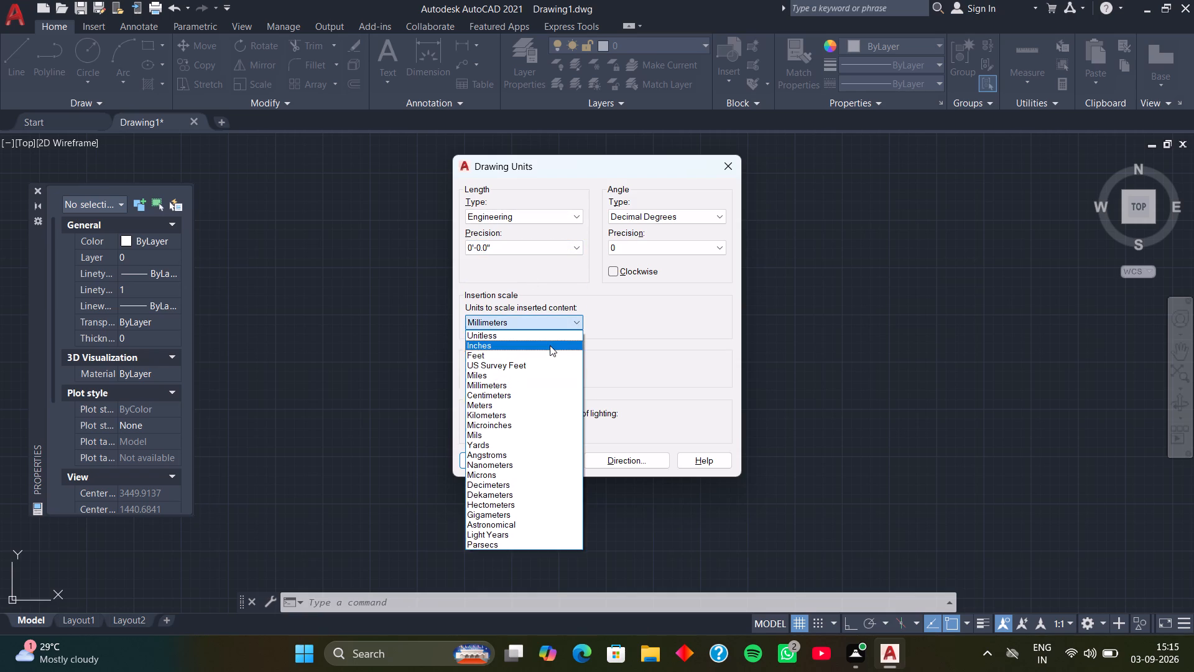
pyautogui.click(550, 345)
pyautogui.click(504, 467)
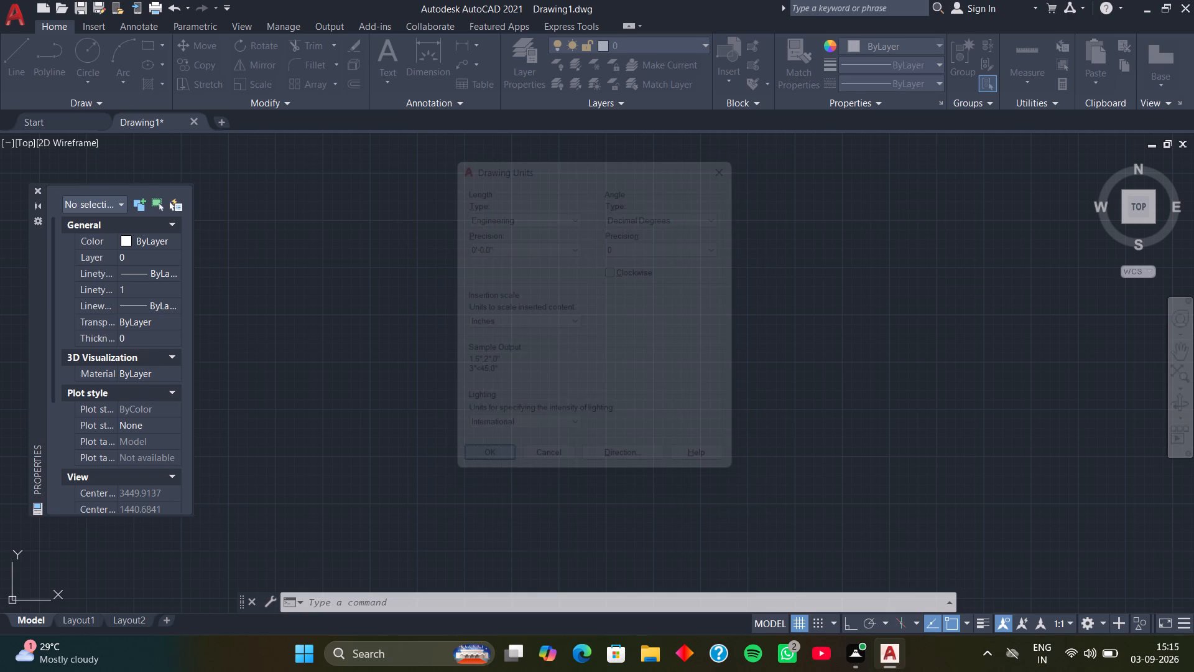
# Modify the ISO-25 dimension style's primary units to Engineering format with 0'-0.0" precision.
pyautogui.write('D')
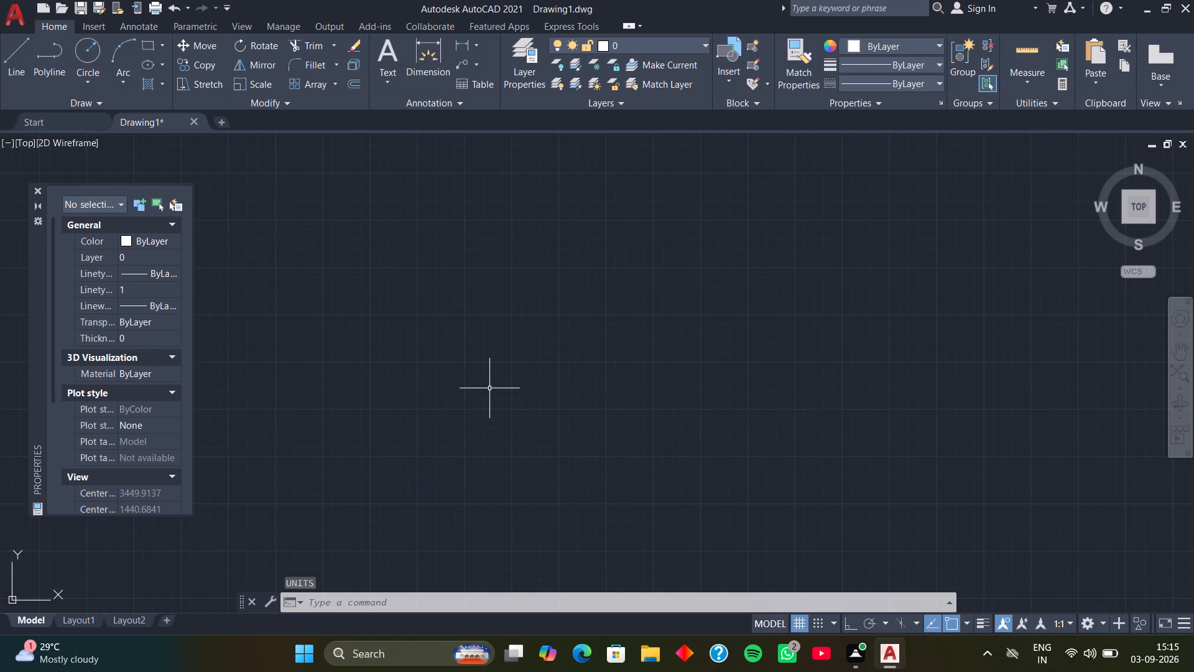
pyautogui.press('space')
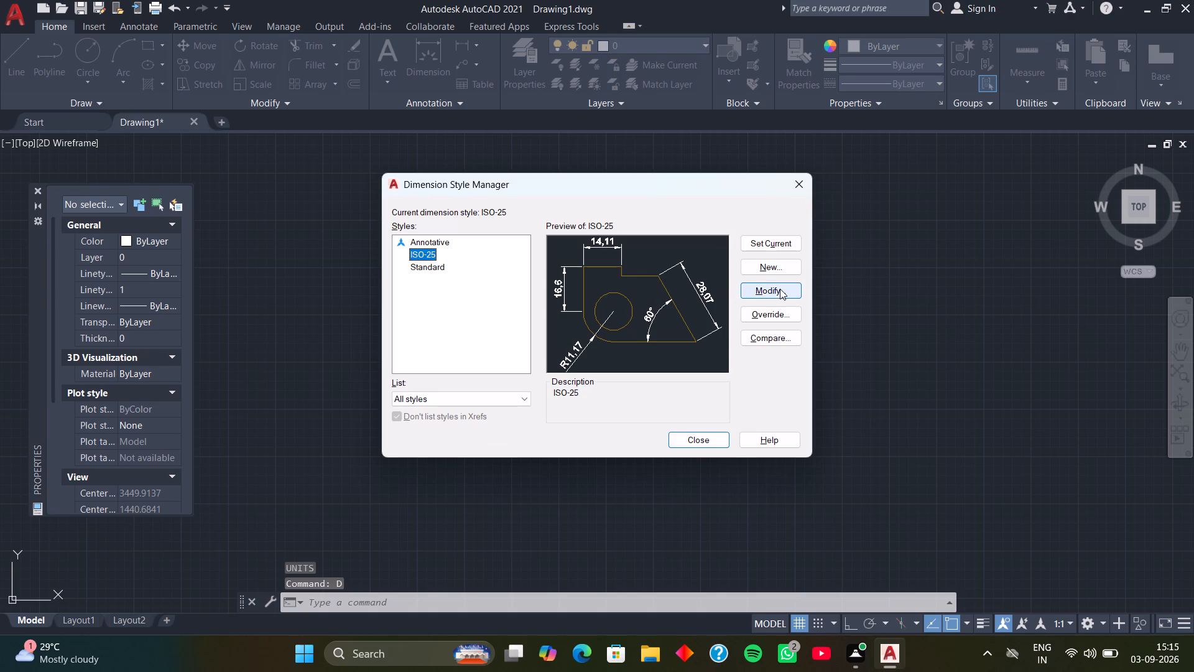
pyautogui.click(780, 289)
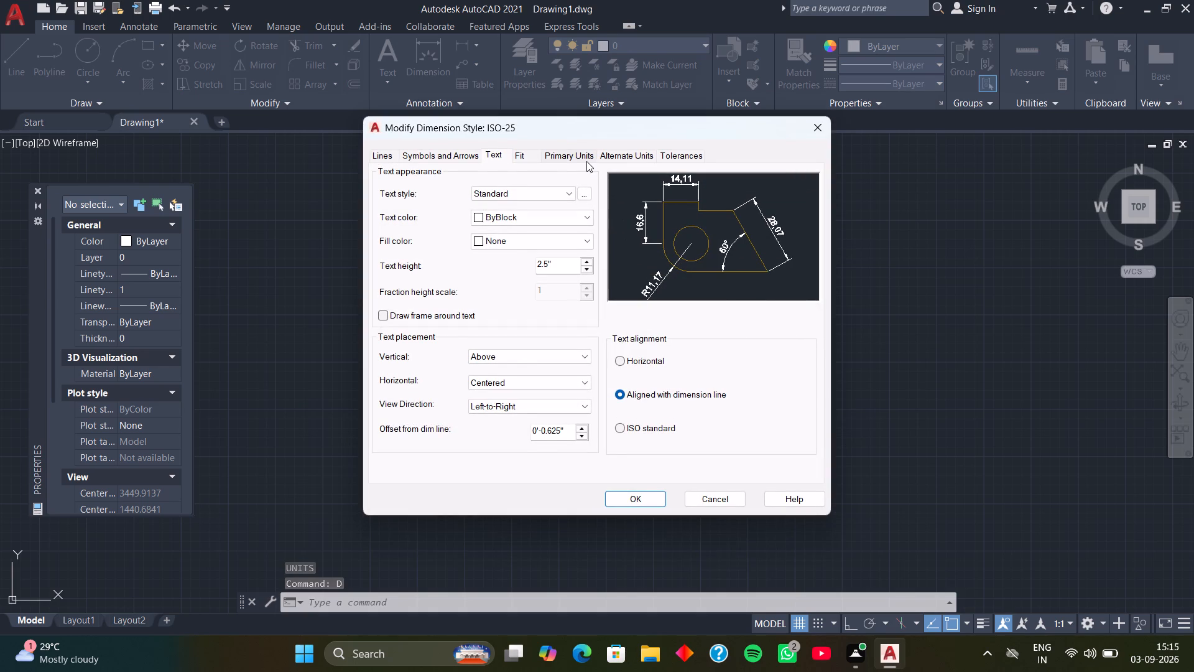
pyautogui.click(586, 161)
pyautogui.click(590, 182)
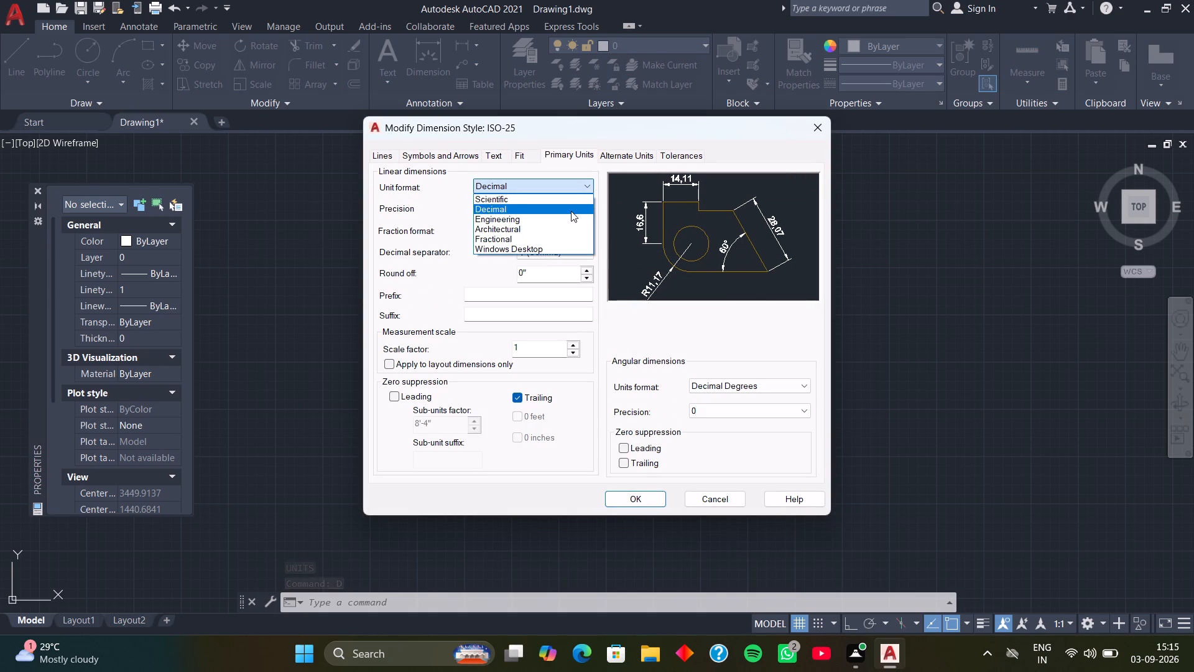
pyautogui.click(568, 218)
pyautogui.click(583, 212)
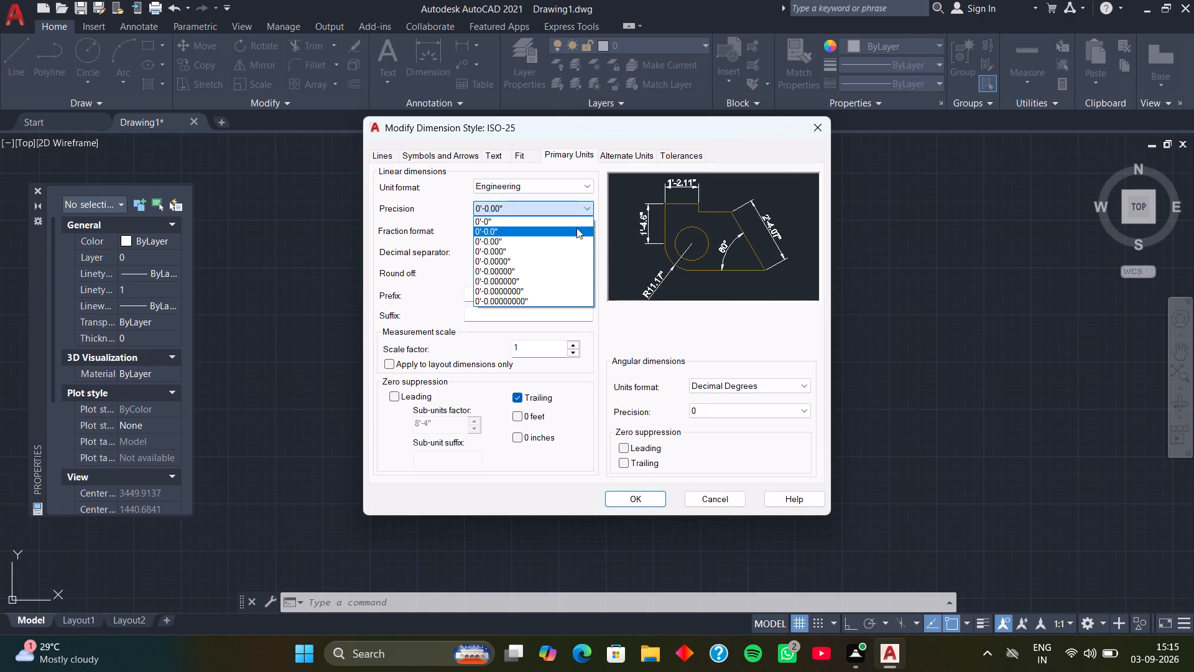
pyautogui.click(576, 228)
# Set the ISO-25 dimension text height to 10 and make the style current.
pyautogui.click(503, 164)
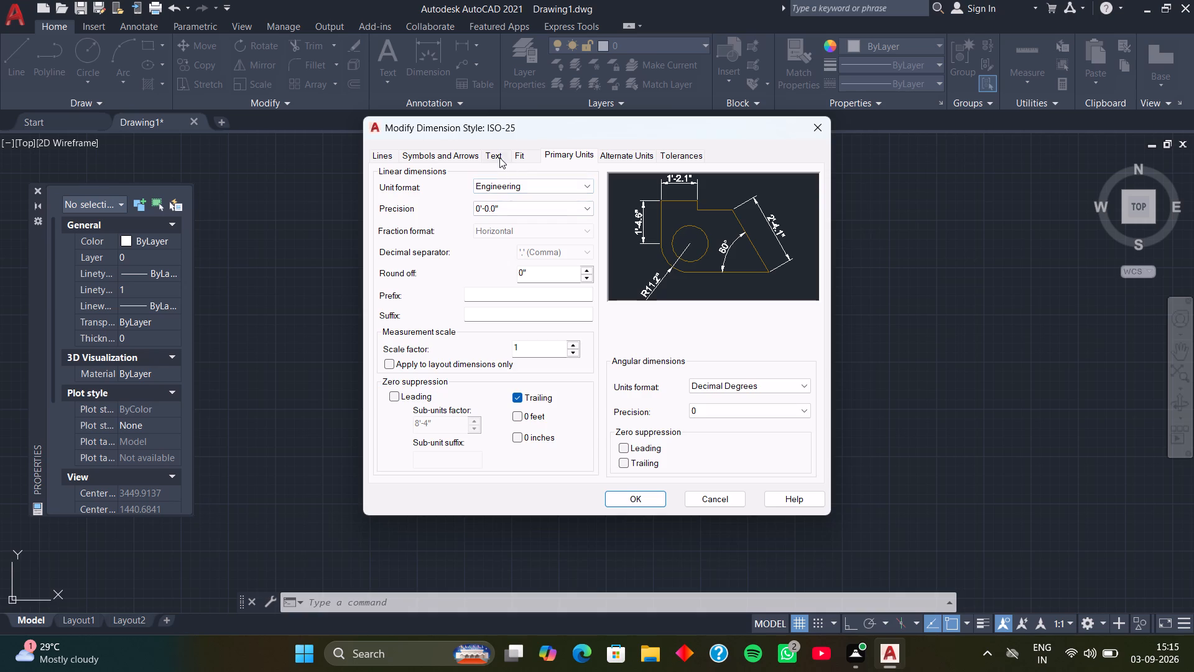
pyautogui.click(499, 157)
pyautogui.click(568, 273)
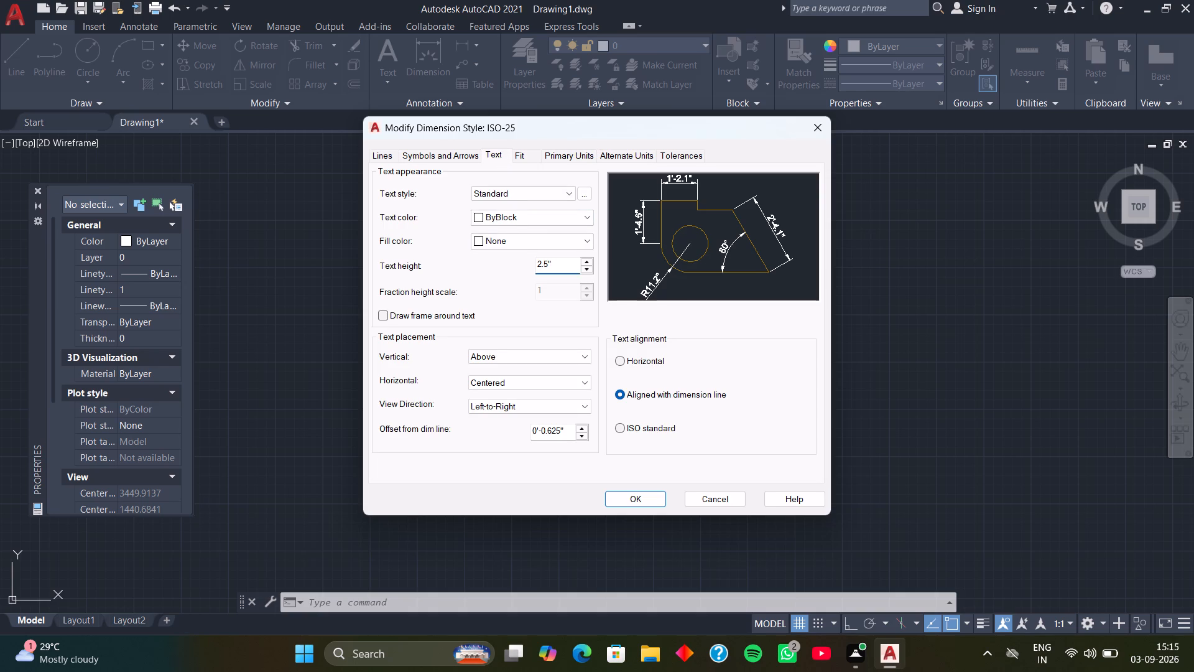
pyautogui.press('BackSpace')
pyautogui.press('BackSpace')
pyautogui.press('BackSpace')
pyautogui.press('BackSpace')
pyautogui.write('10')
pyautogui.press('Return')
pyautogui.click(632, 501)
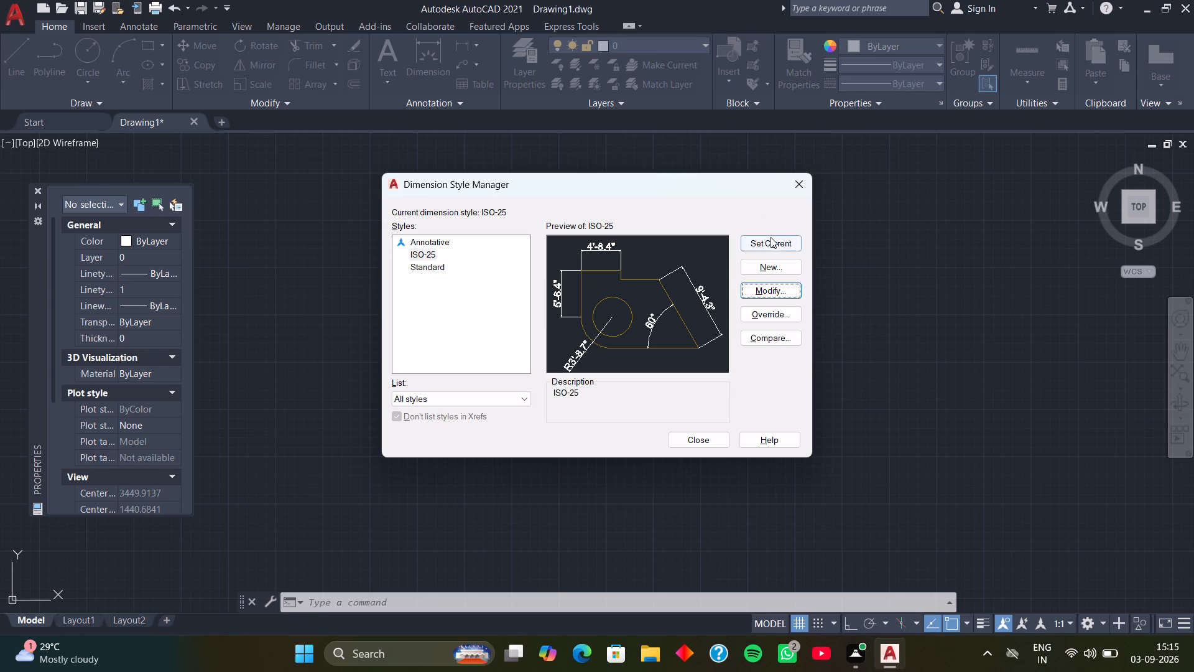
pyautogui.click(771, 237)
pyautogui.click(703, 441)
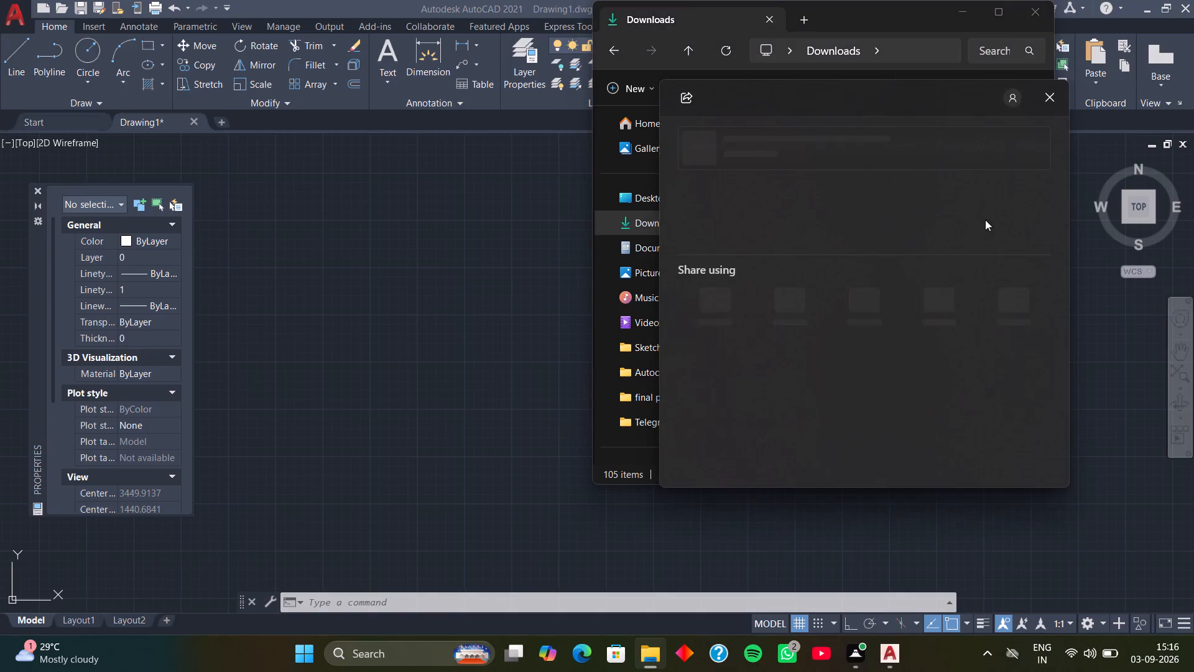
# Dismiss the share window covering the Downloads folder in File Explorer.
pyautogui.click(810, 340)
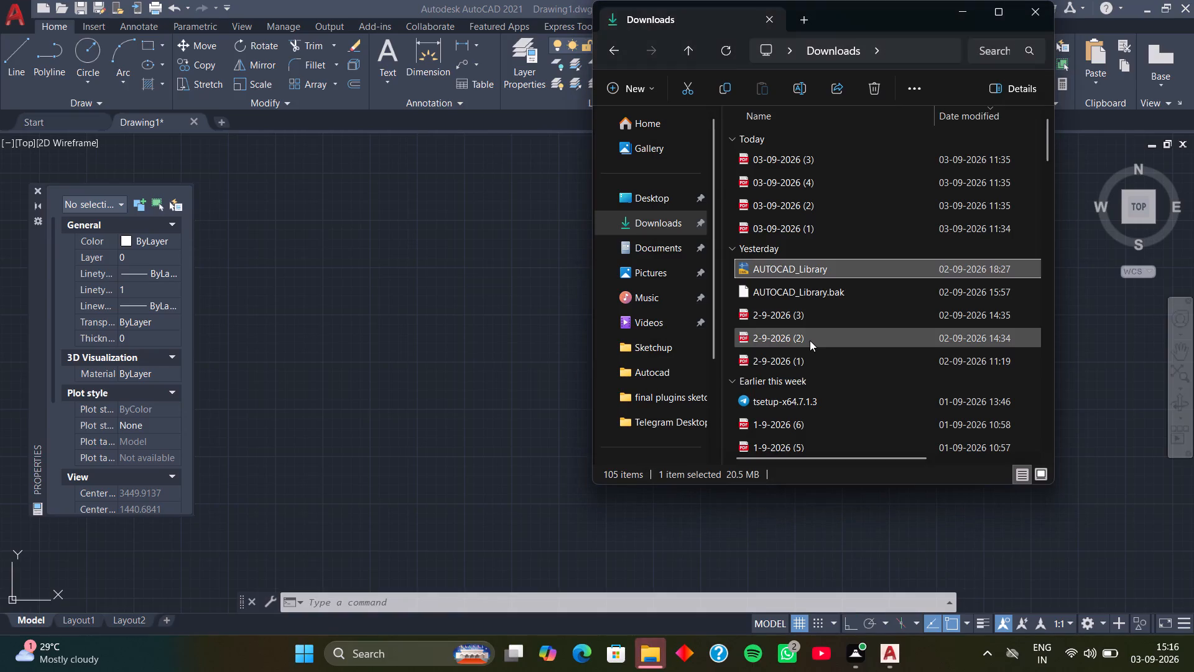
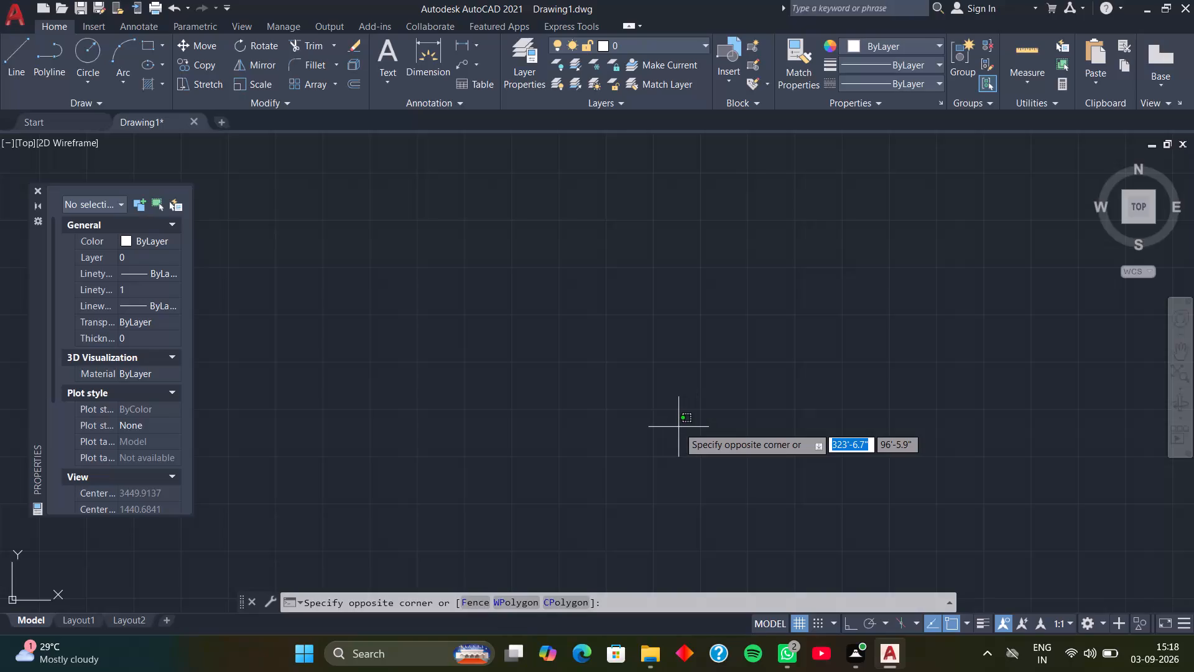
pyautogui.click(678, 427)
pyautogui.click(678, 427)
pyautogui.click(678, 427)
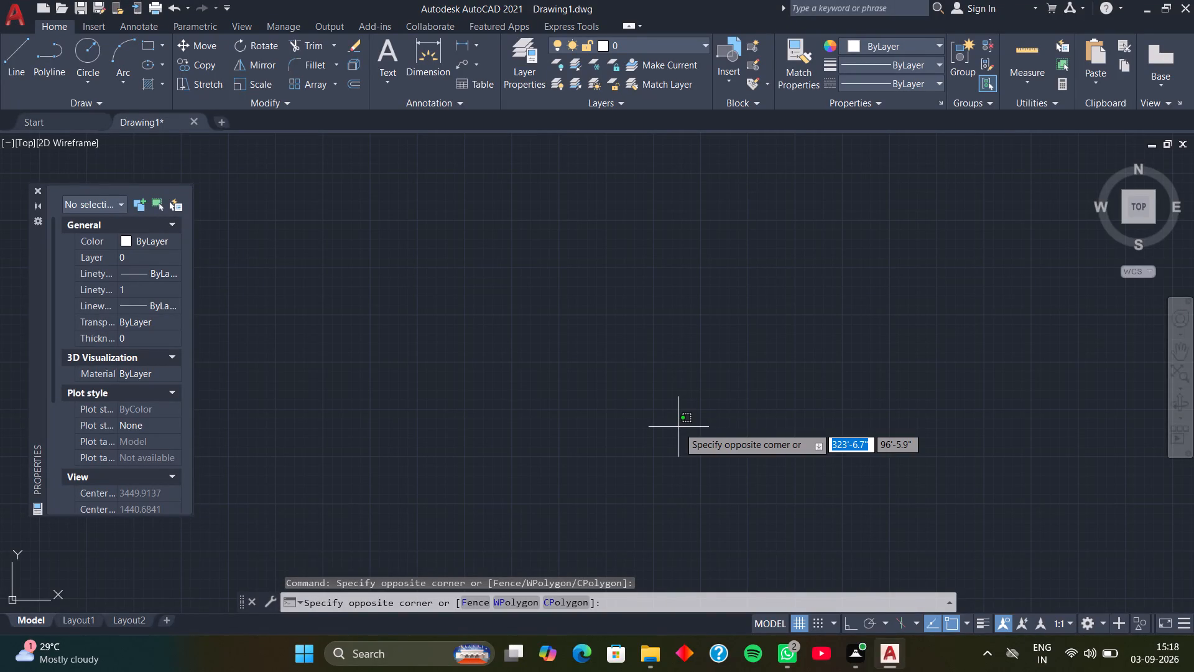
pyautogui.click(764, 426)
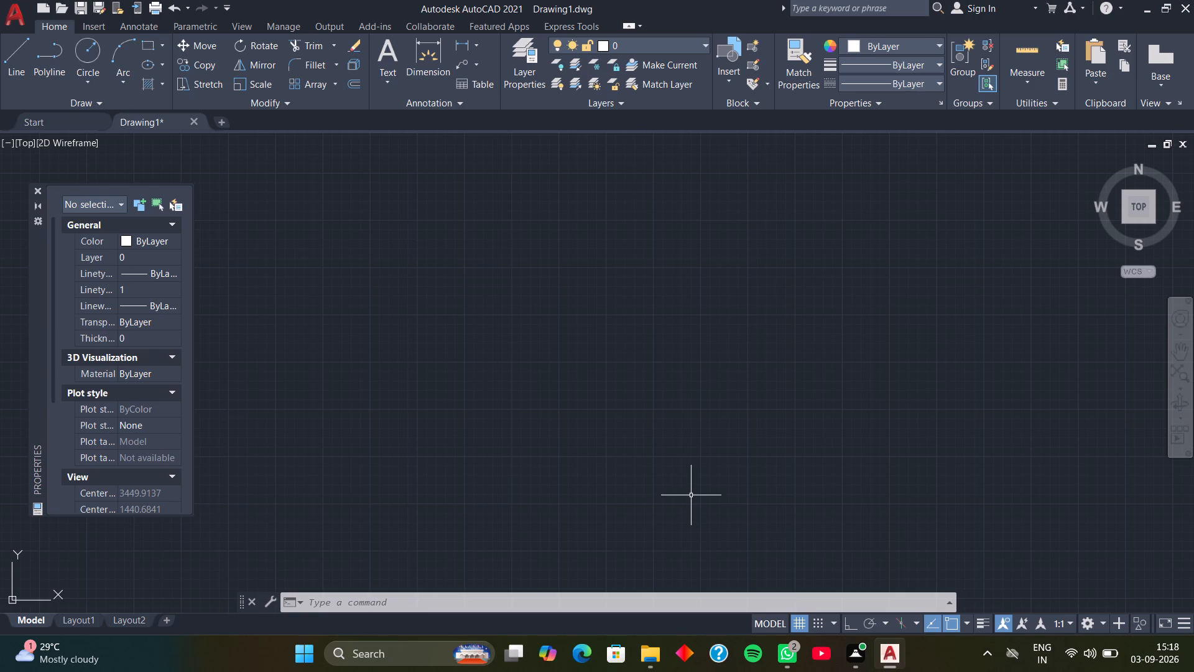
# Create a new layer named WALL in the Layer Properties Manager.
pyautogui.click(529, 50)
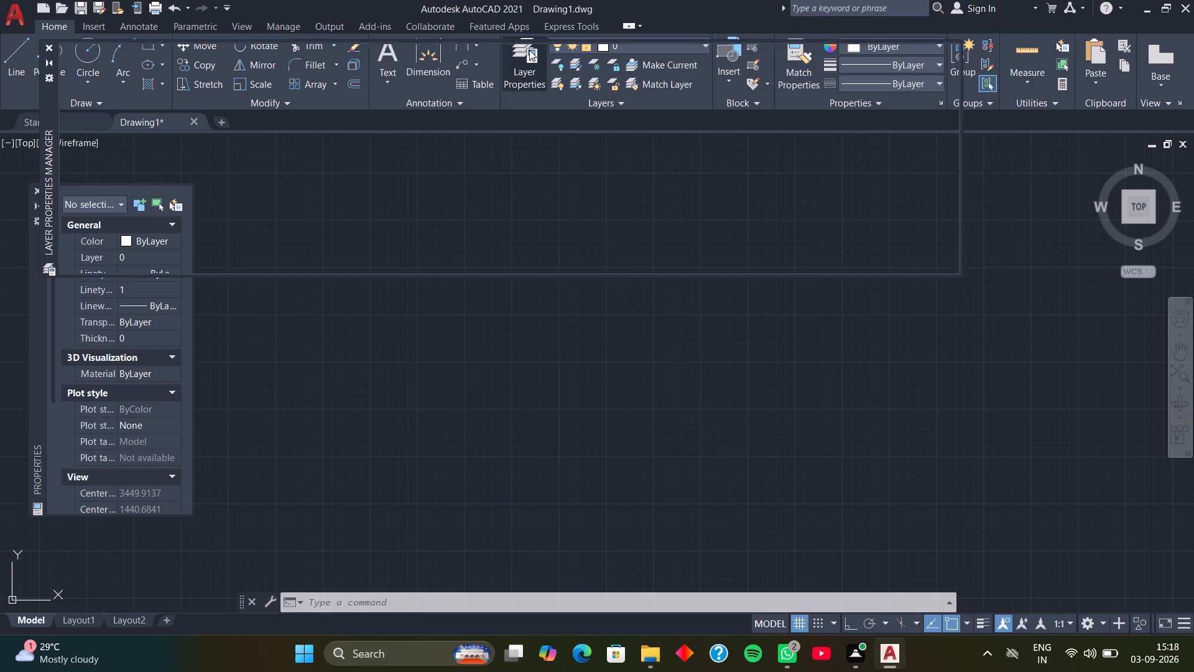
pyautogui.click(150, 72)
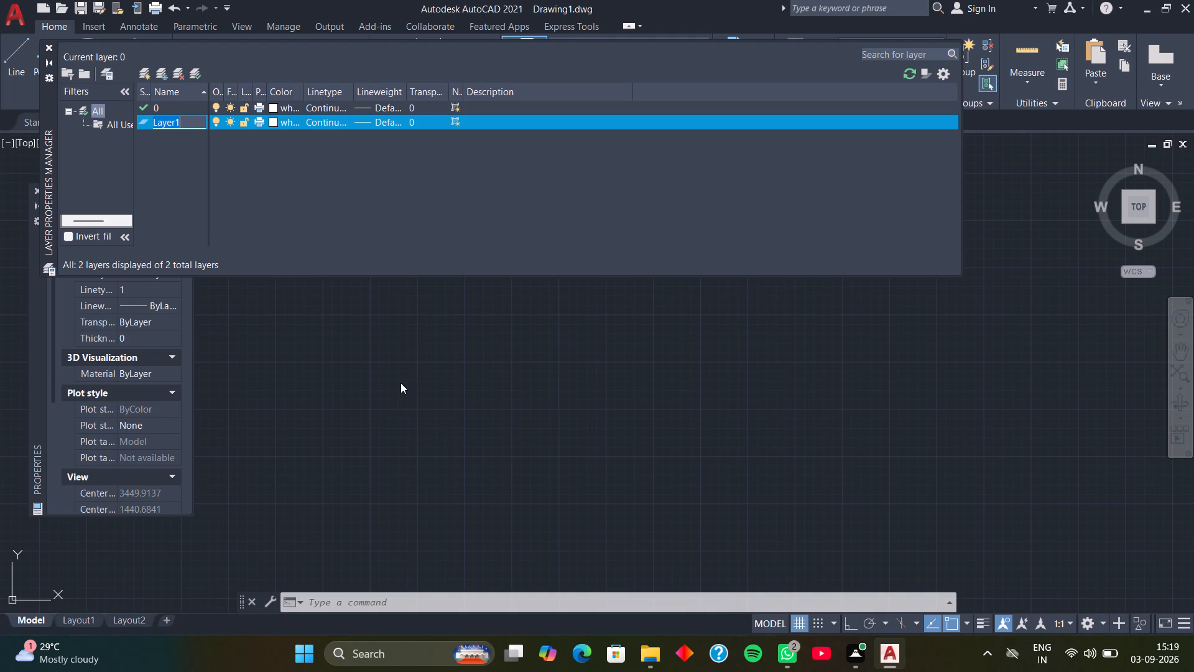
pyautogui.write('WA')
pyautogui.write('LL')
pyautogui.press('Return')
pyautogui.press('Return')
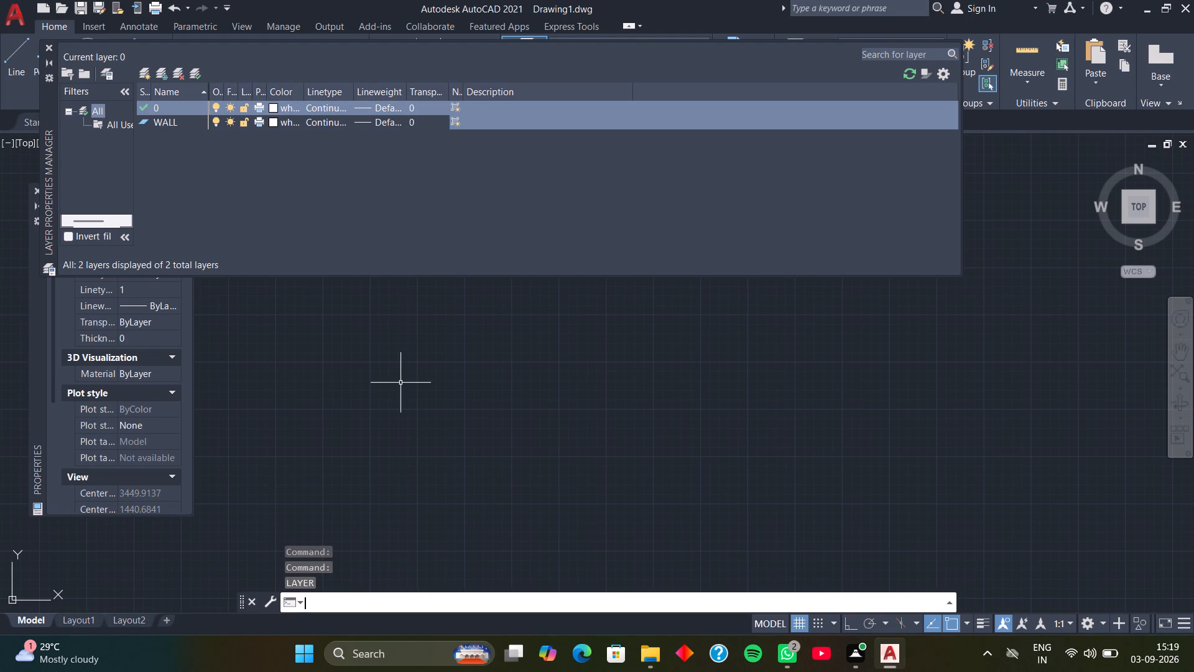
pyautogui.press('Return')
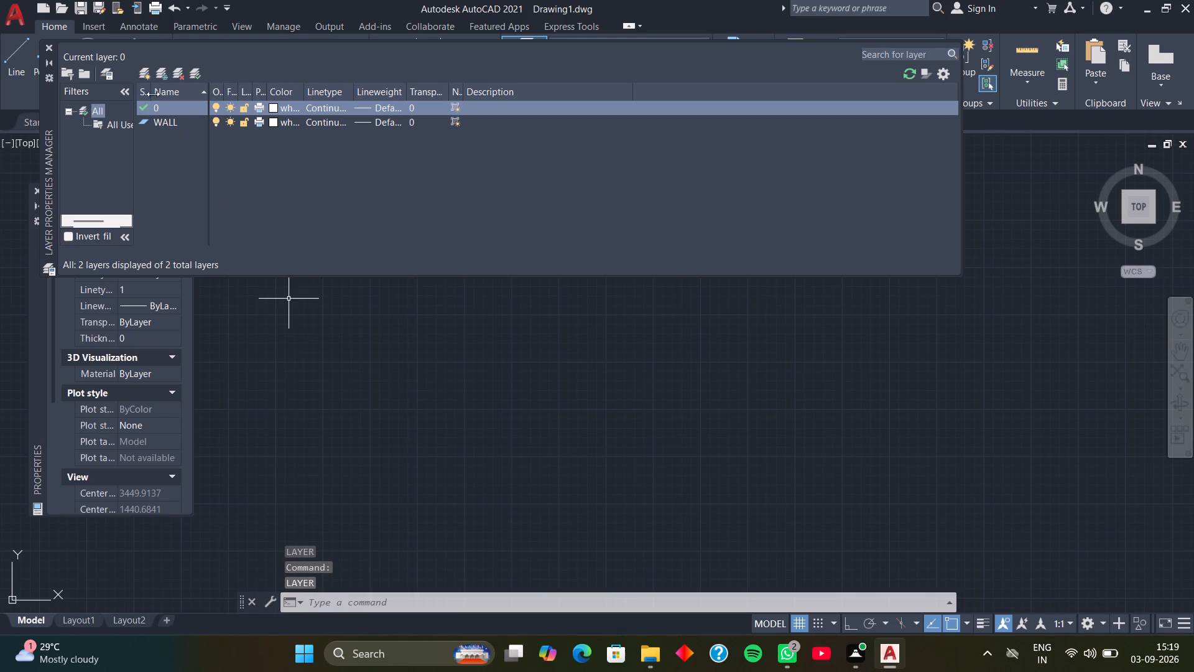
# Add two more layers to the drawing, named DOOR and WINDOW.
pyautogui.click(141, 72)
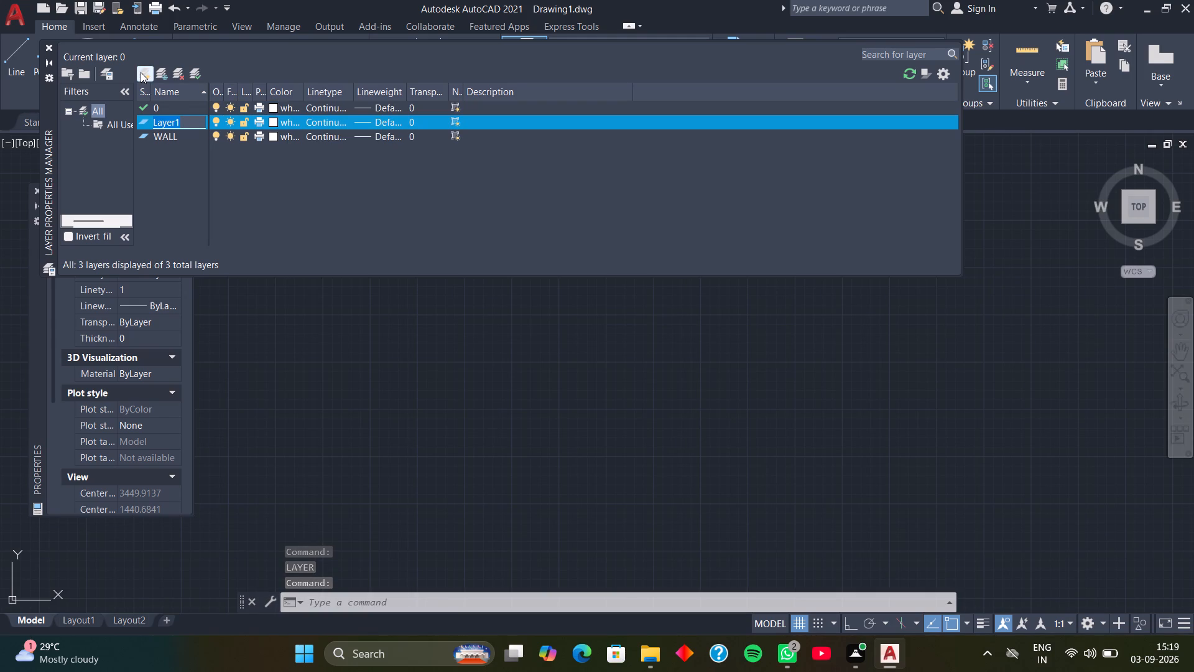
pyautogui.write('DOOR')
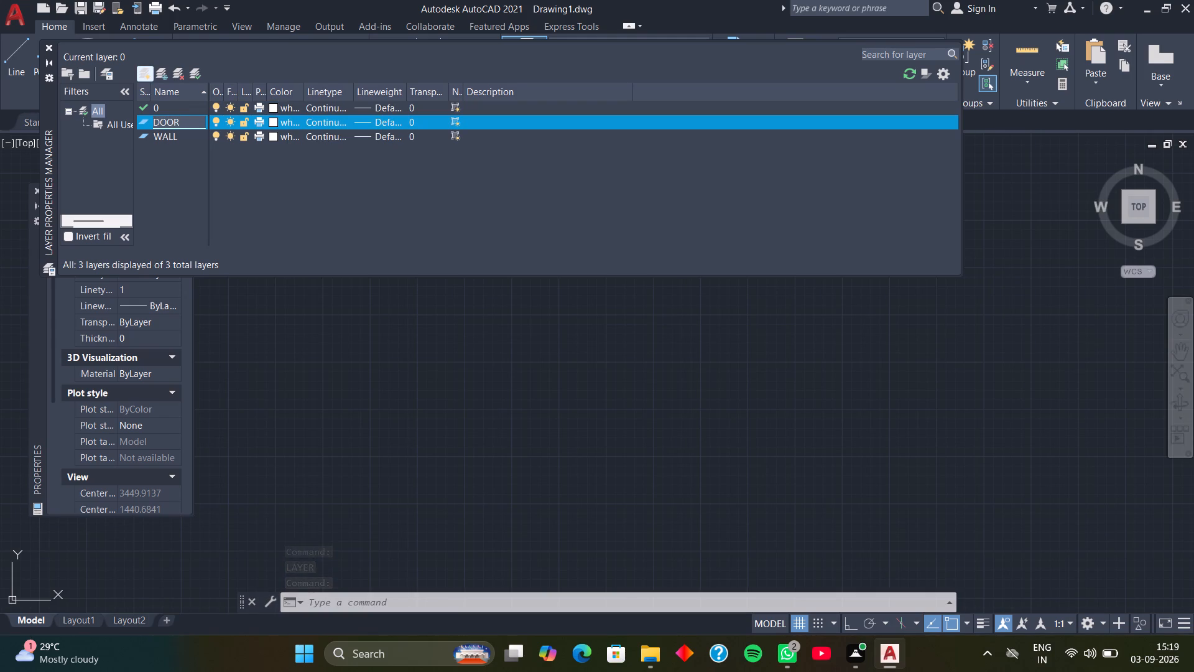
pyautogui.press('Return')
pyautogui.press('Return')
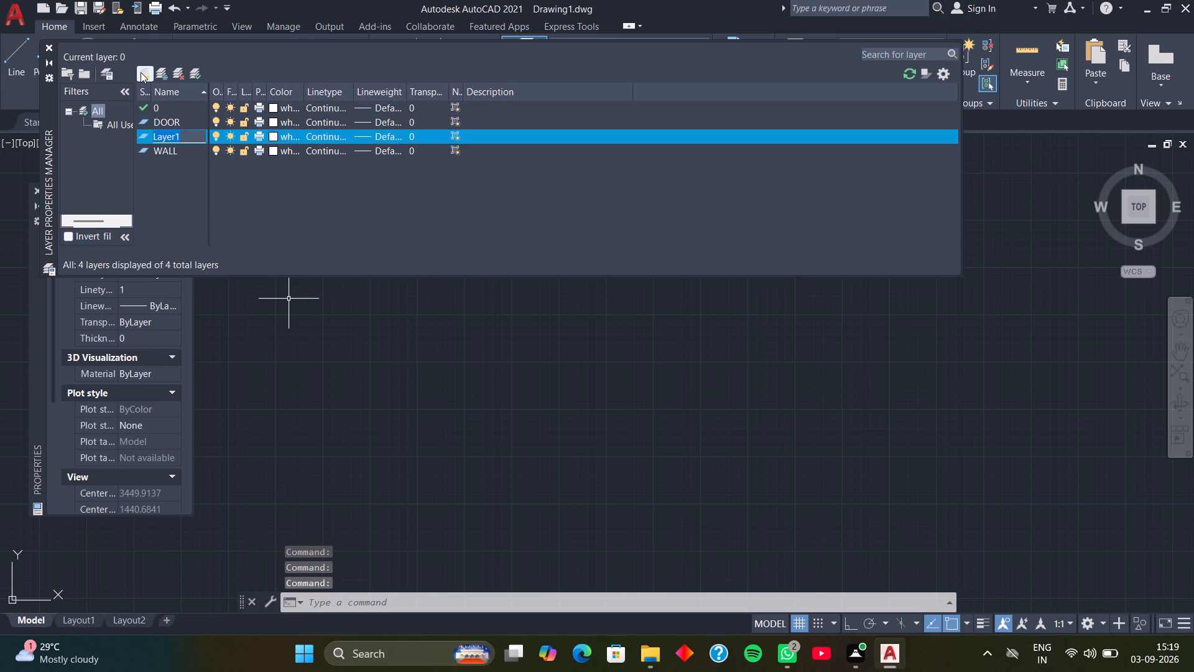
pyautogui.write('WIN')
pyautogui.write('DO')
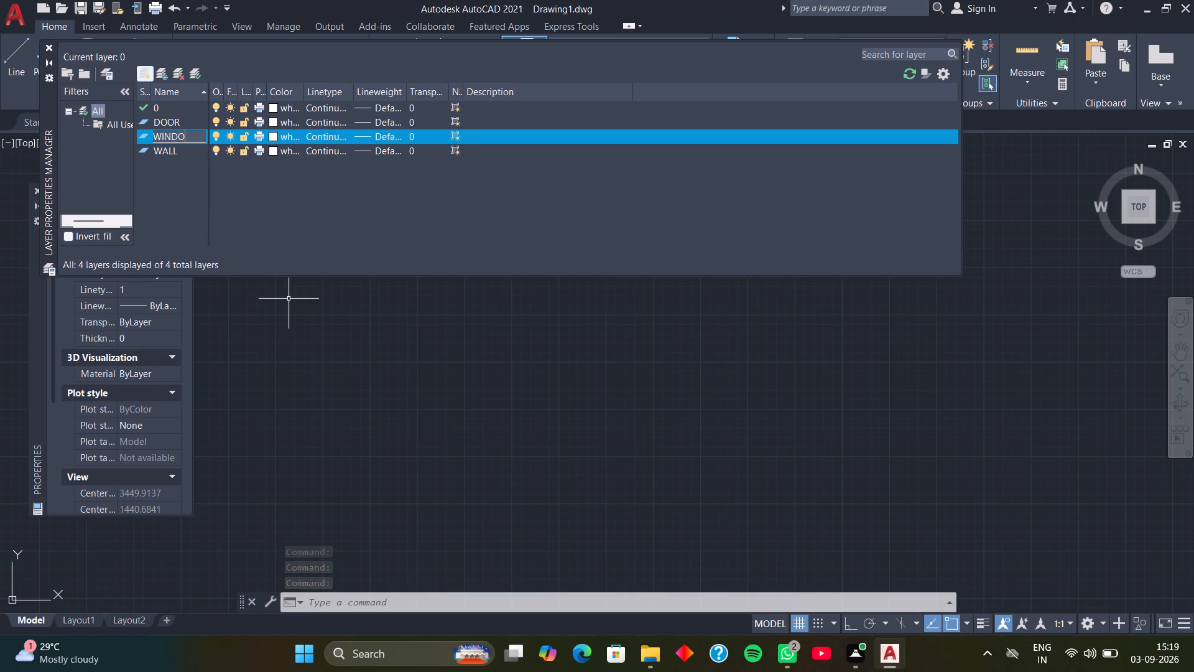
pyautogui.press('w')
pyautogui.press('Return')
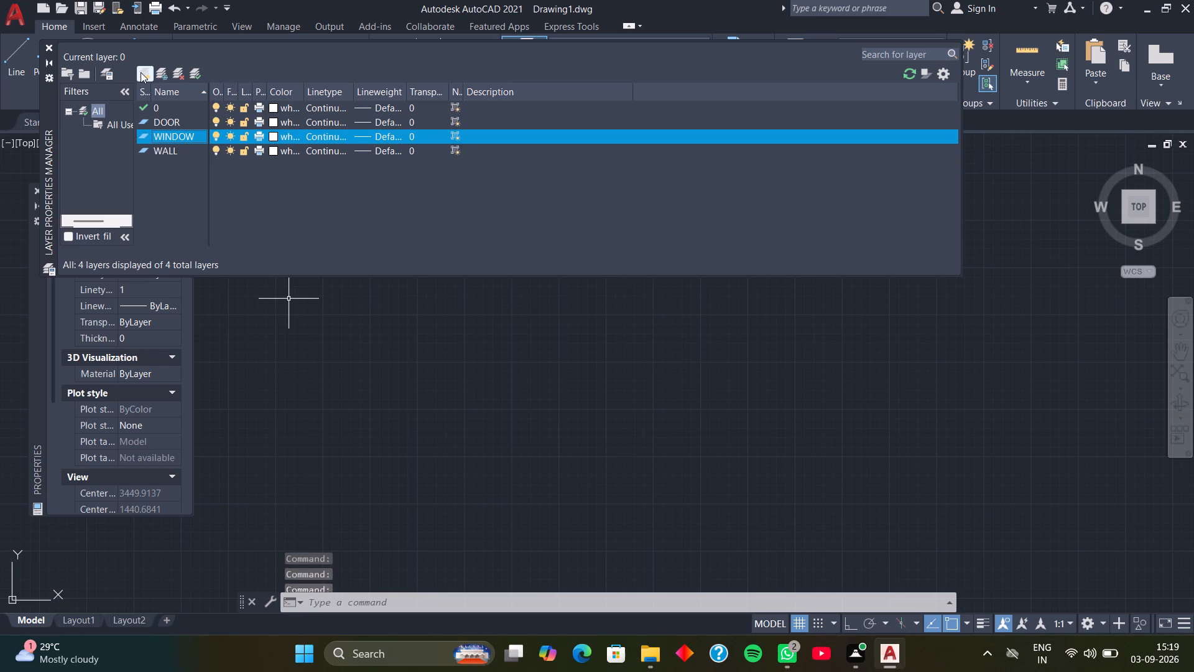
# Add two more layers to the drawing, named STAIRS and WALL DIMENSIONS.
pyautogui.press('Return')
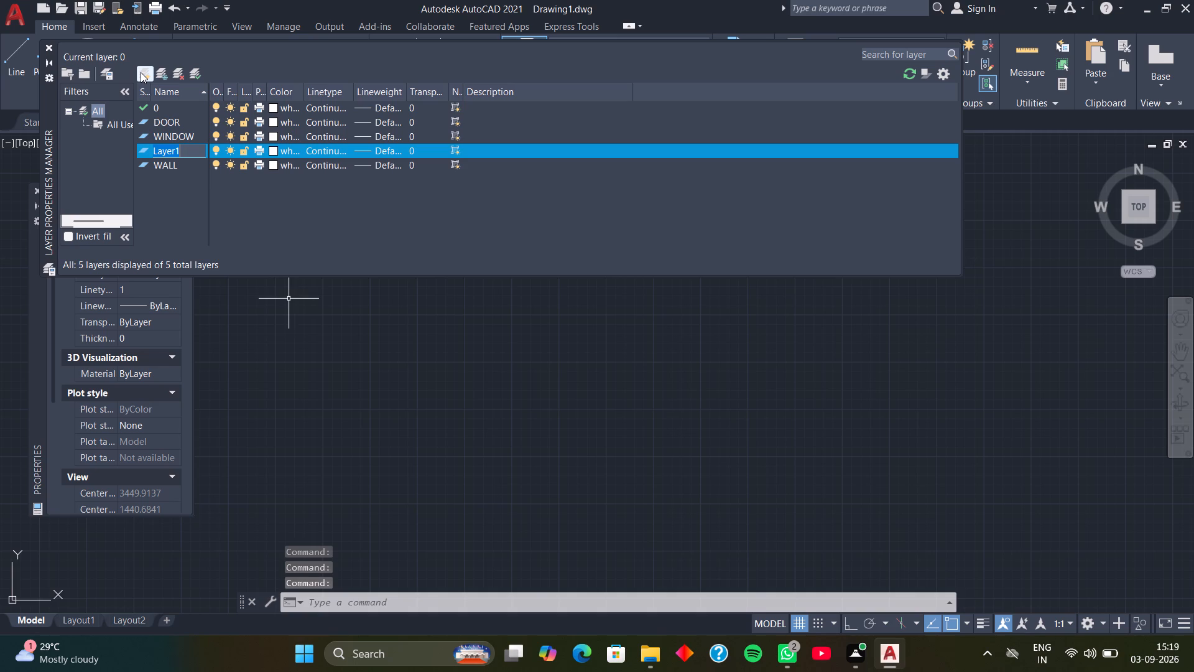
pyautogui.press('s')
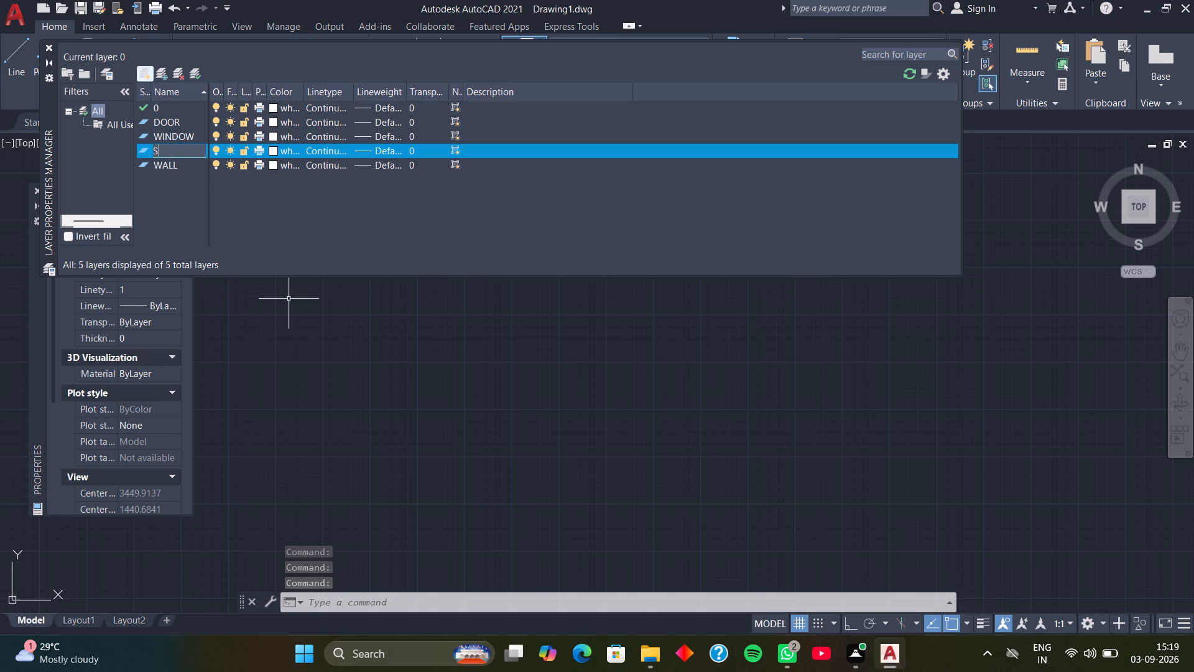
pyautogui.write('TAIRS')
pyautogui.press('Return')
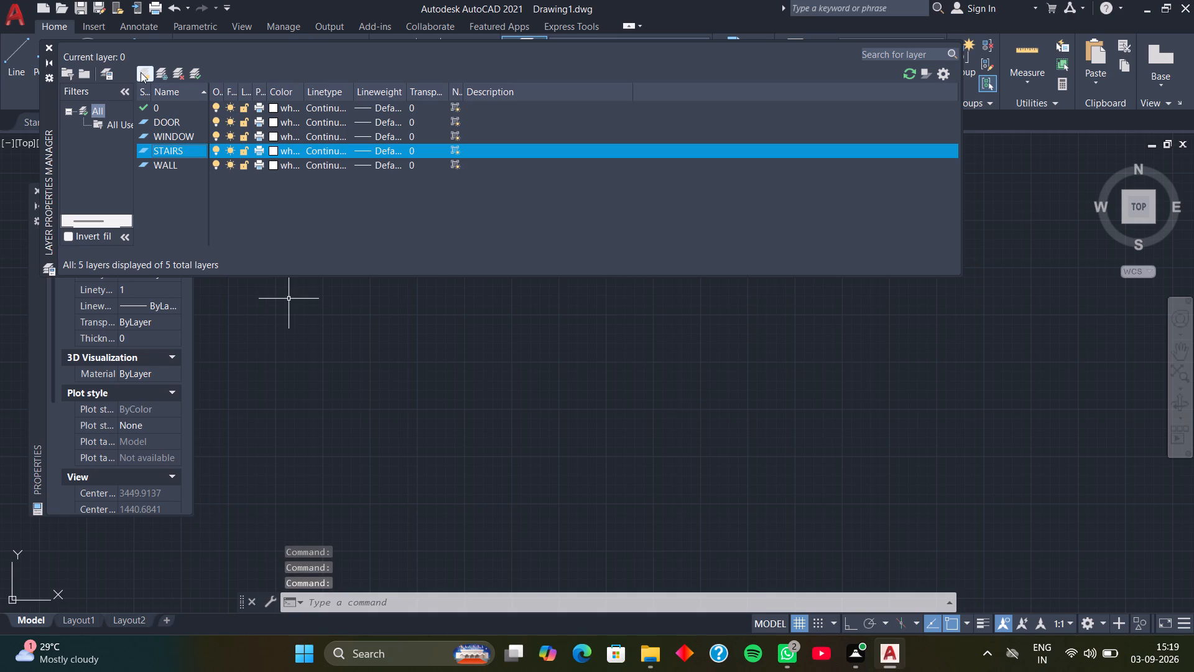
pyautogui.press('Return')
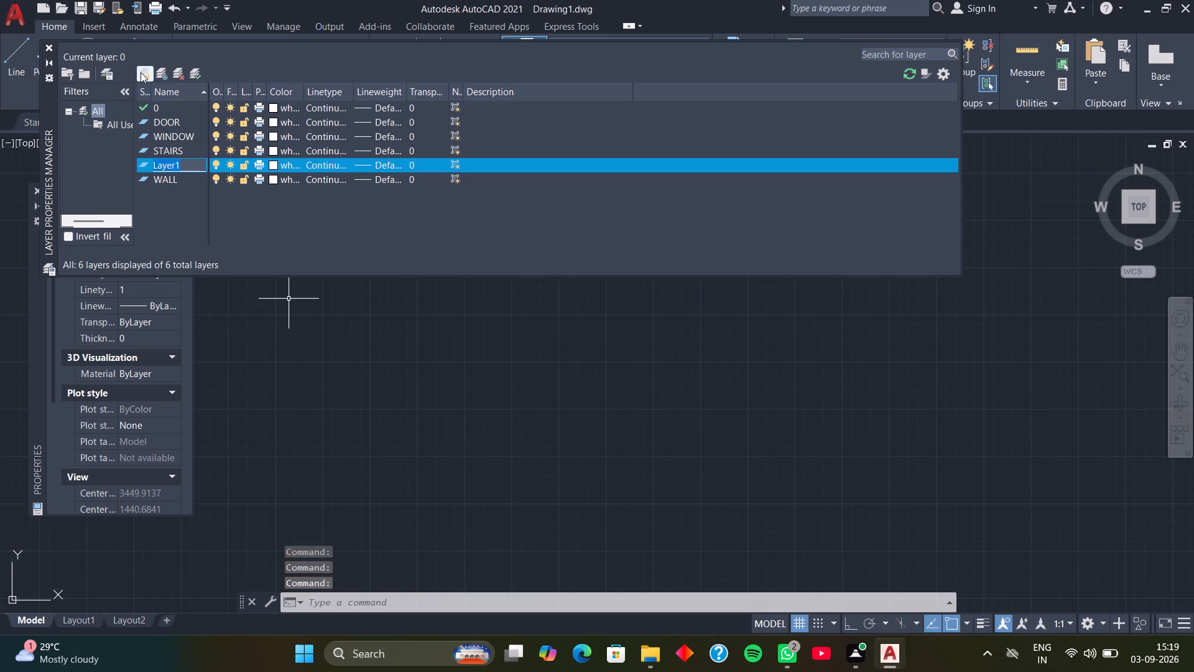
pyautogui.write('WALL DIMENS')
pyautogui.write('IONS')
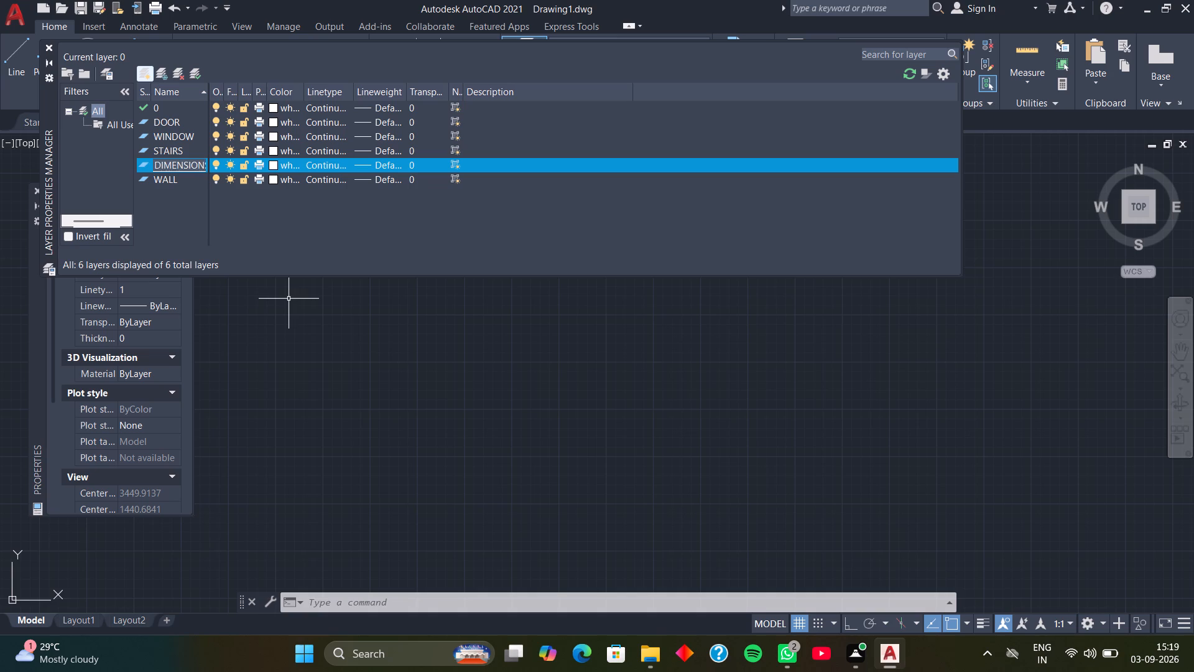
pyautogui.press('Return')
# Add a layer for the room measurements, named ROOM DIMENSIONS.
pyautogui.press('Return')
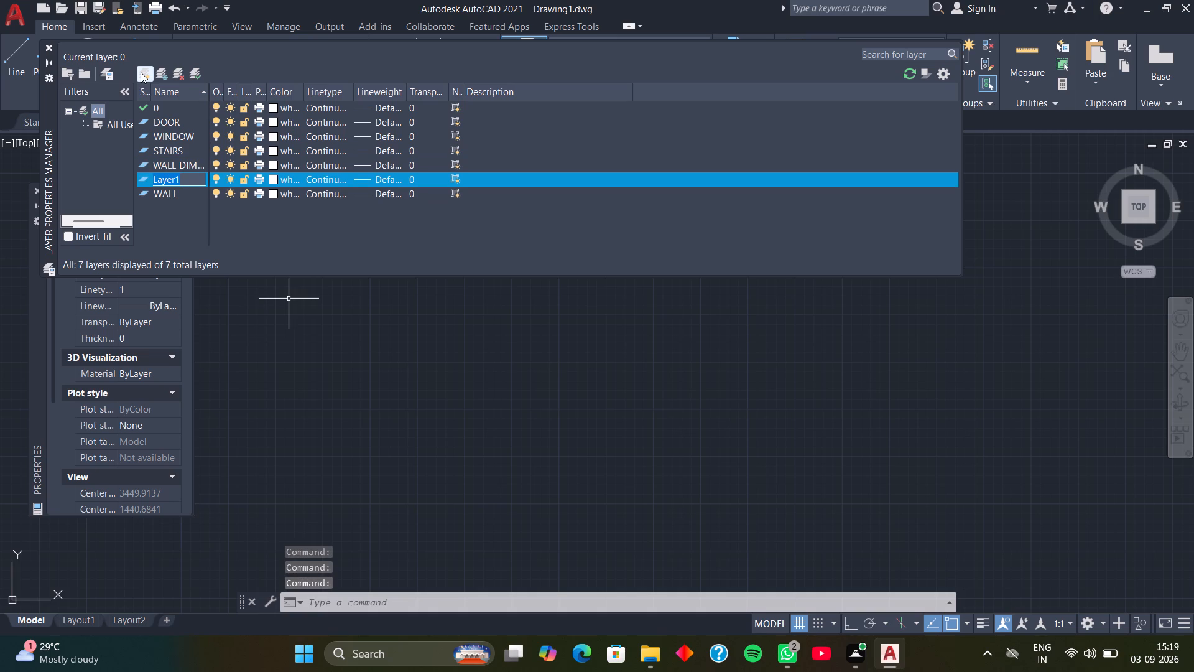
pyautogui.write('ROOM')
pyautogui.press('space')
pyautogui.write('DIM')
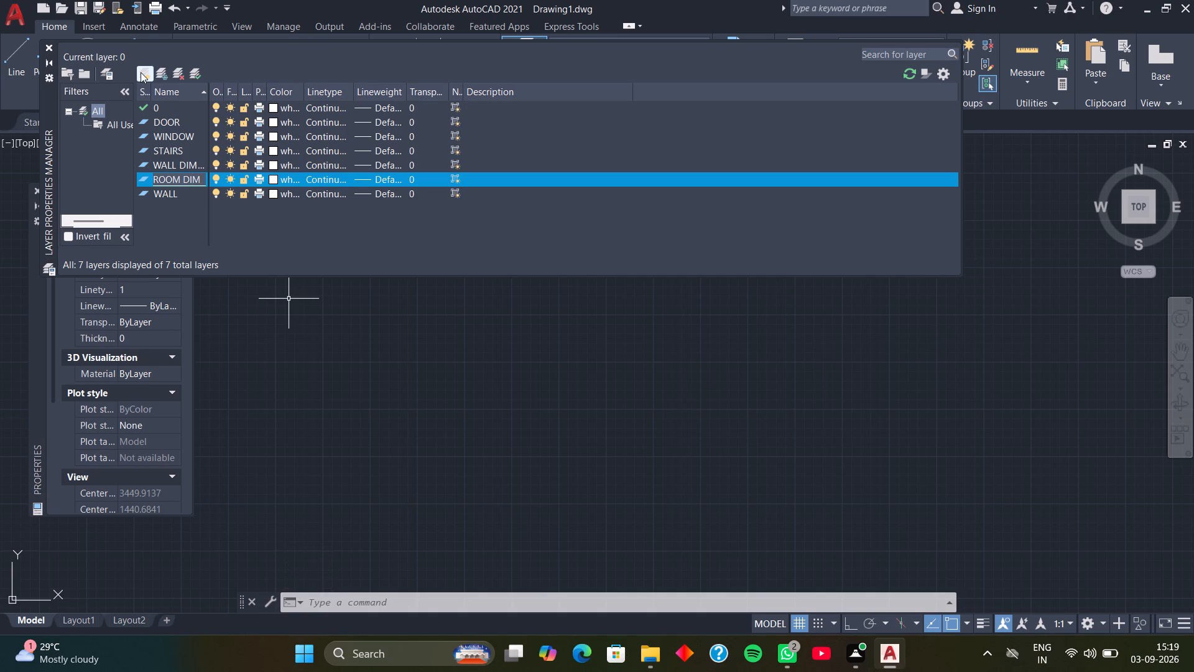
pyautogui.press('e')
pyautogui.write('NSION')
pyautogui.press('s')
pyautogui.press('Return')
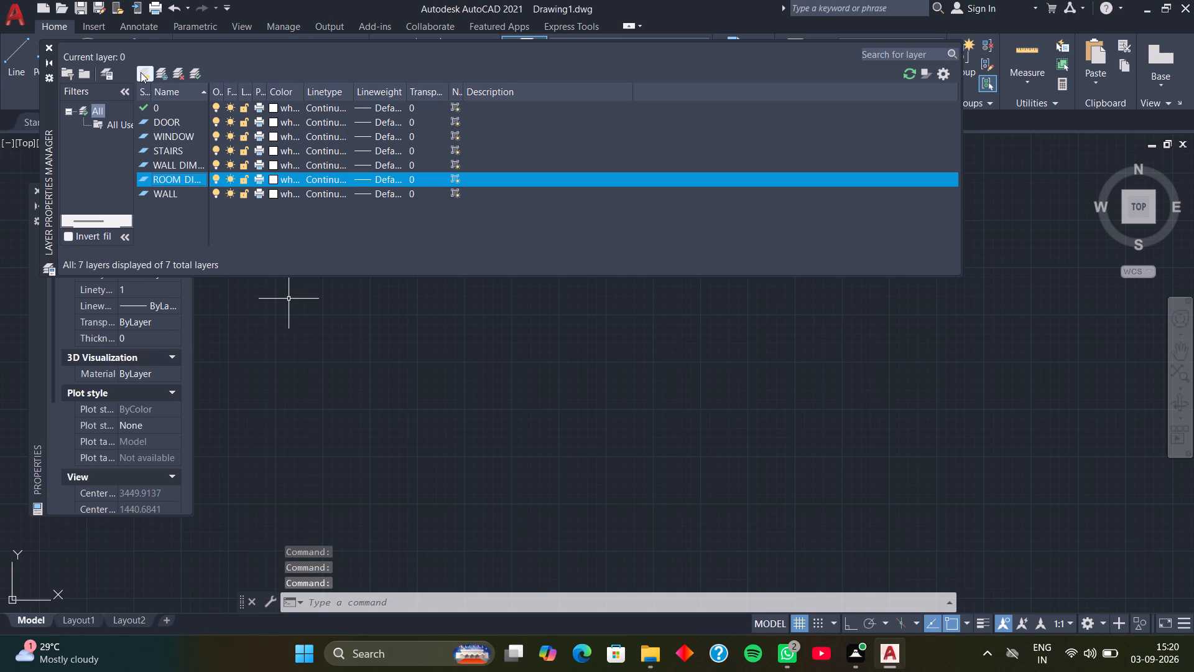
# Add the last two layers, TEXT and DOTTED LINE, and close the Layer Properties Manager.
pyautogui.press('Return')
pyautogui.write('TEXT')
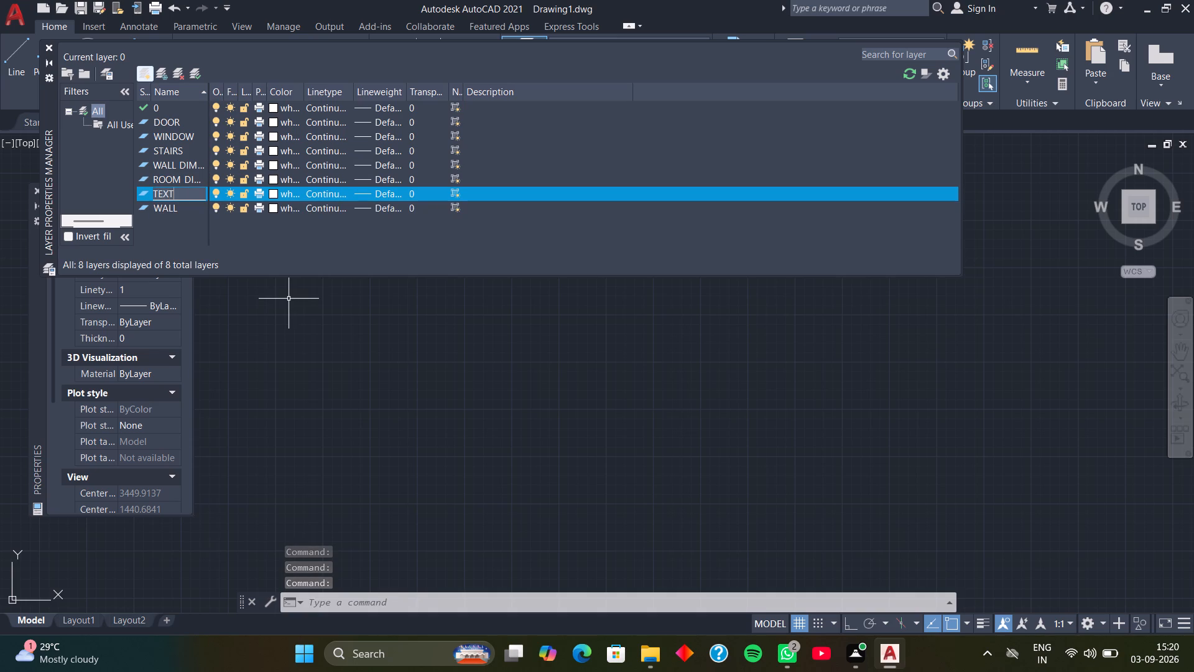
pyautogui.press('Return')
pyautogui.press('Return')
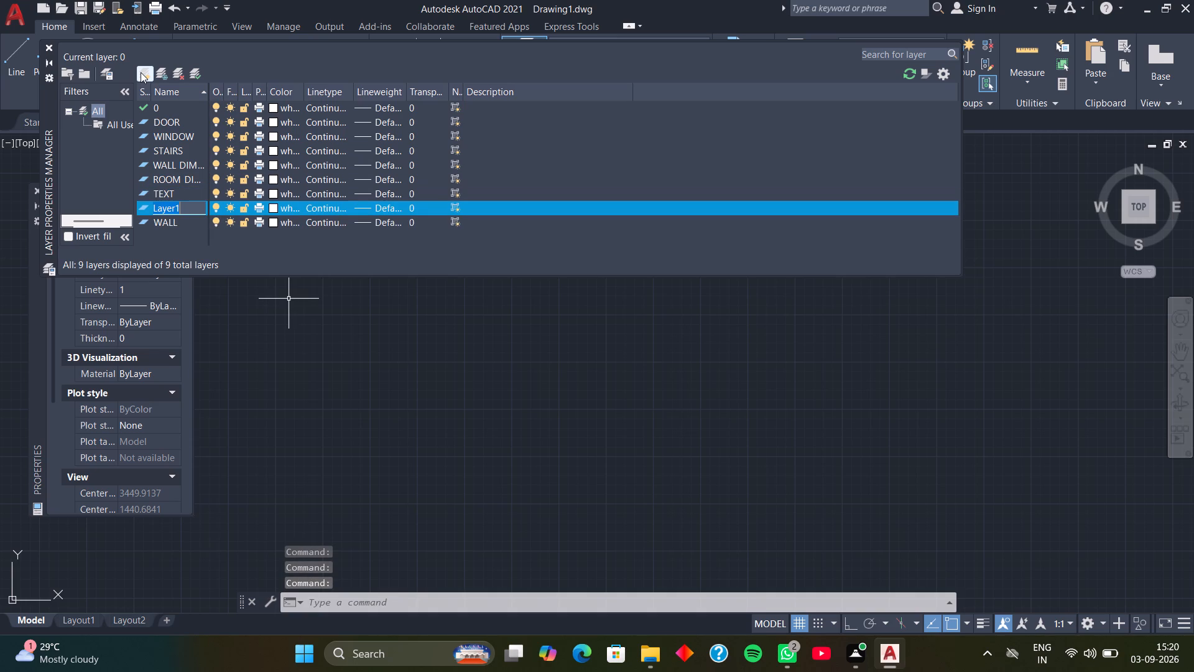
pyautogui.write('DOTTED LINE')
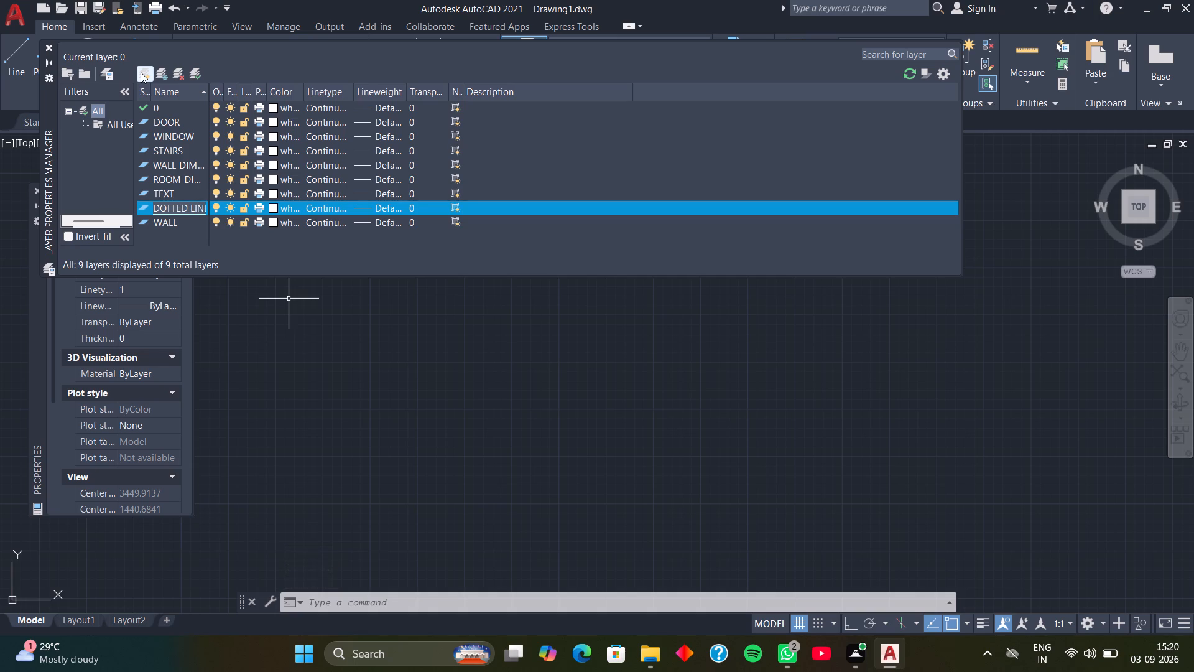
pyautogui.press('Return')
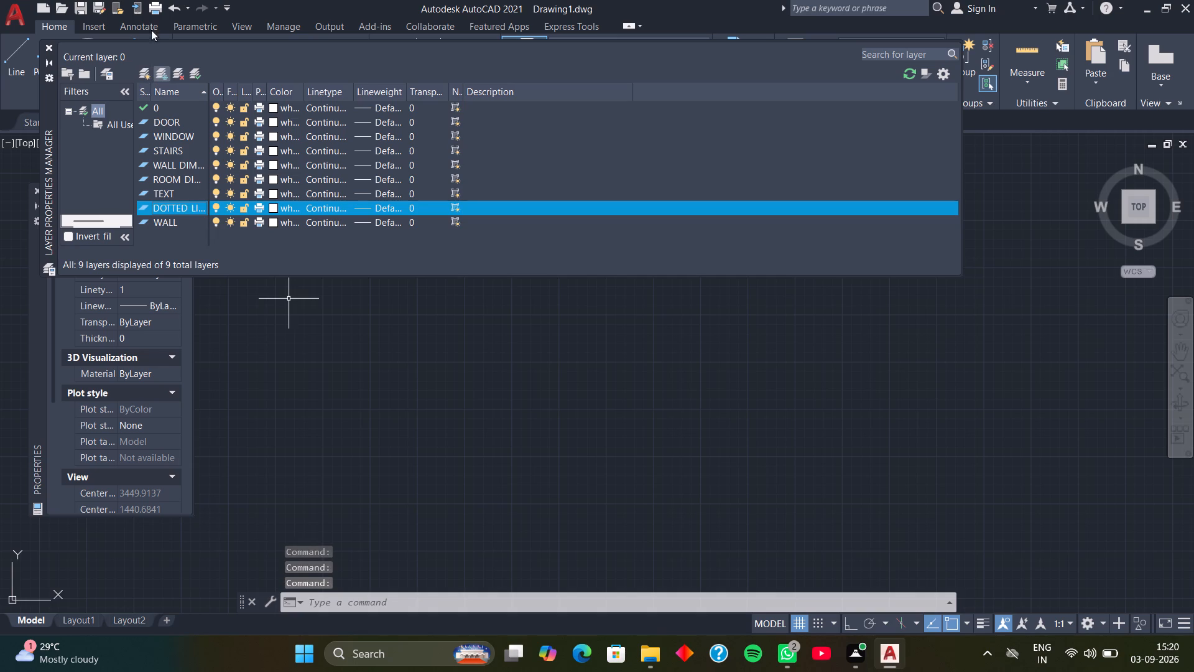
pyautogui.click(48, 46)
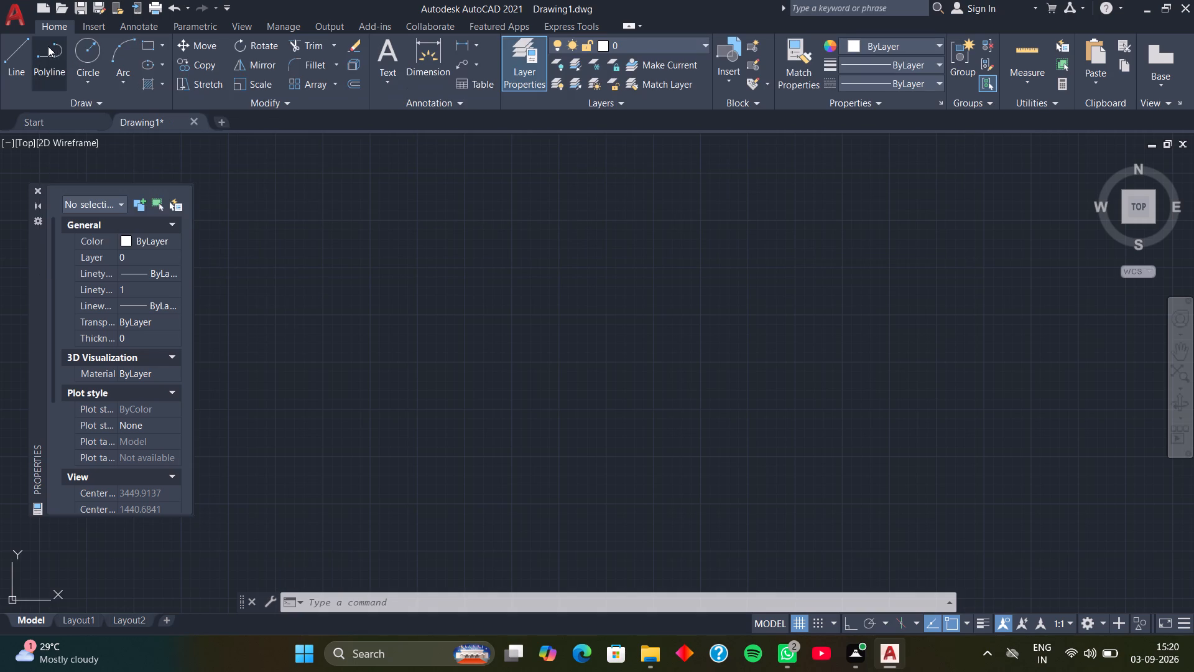
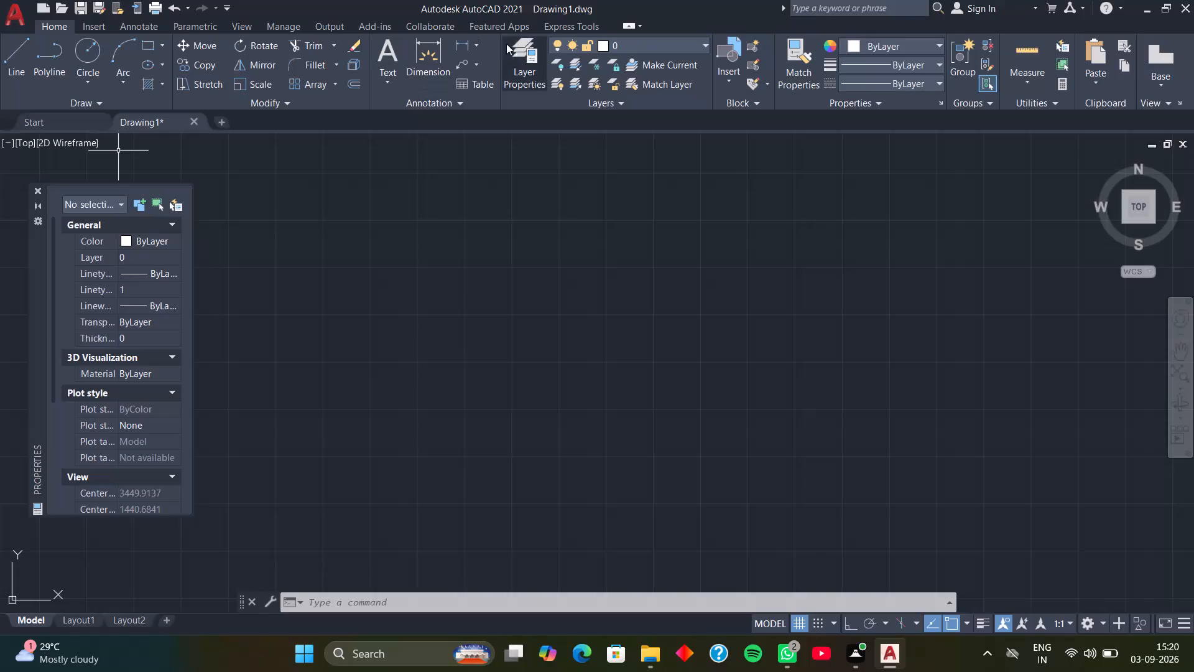
# In the layer properties, set the DOOR layer's color to magenta and the DOTTED LINE layer's color to 8.
pyautogui.click(527, 55)
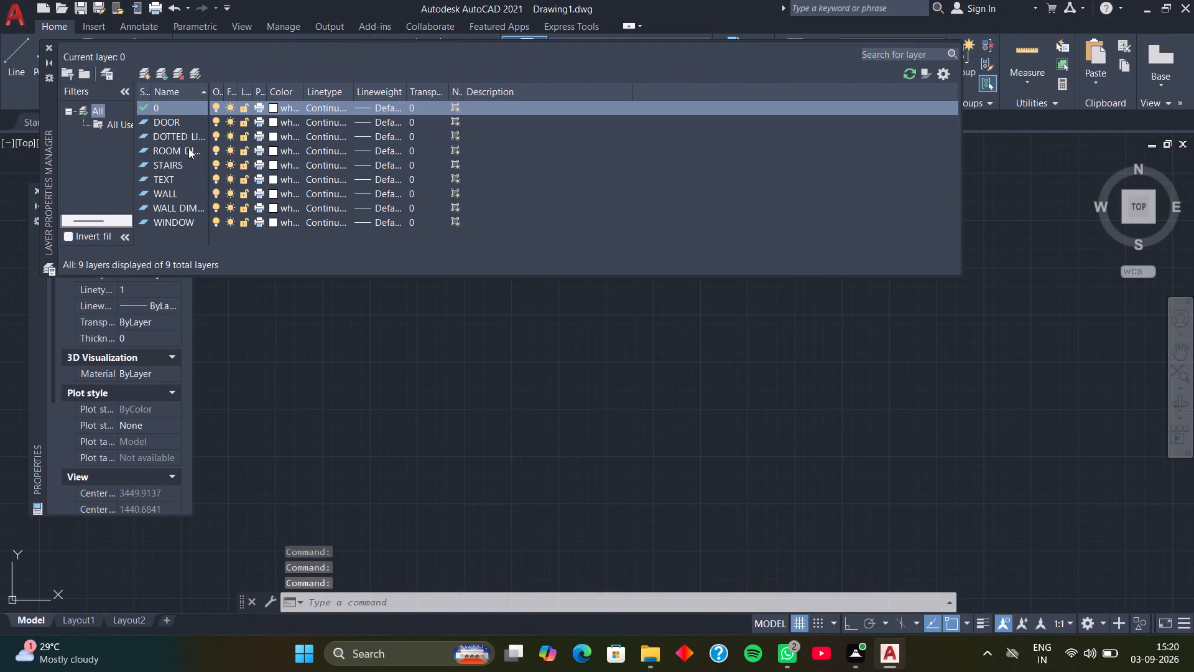
pyautogui.click(274, 122)
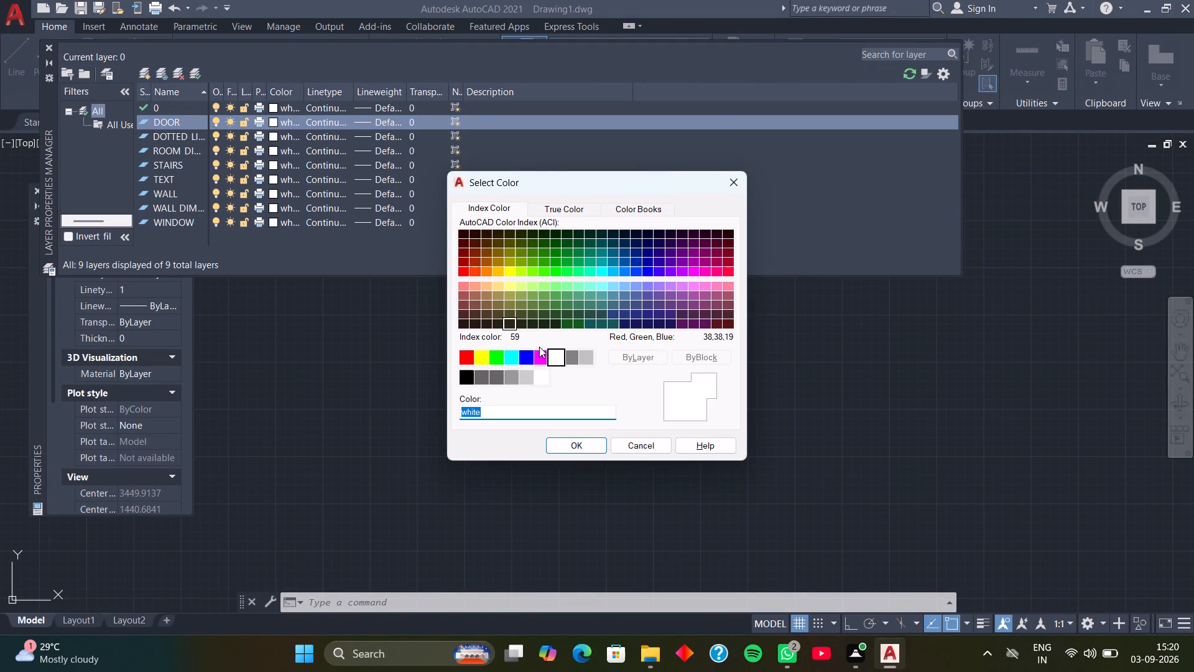
pyautogui.click(543, 365)
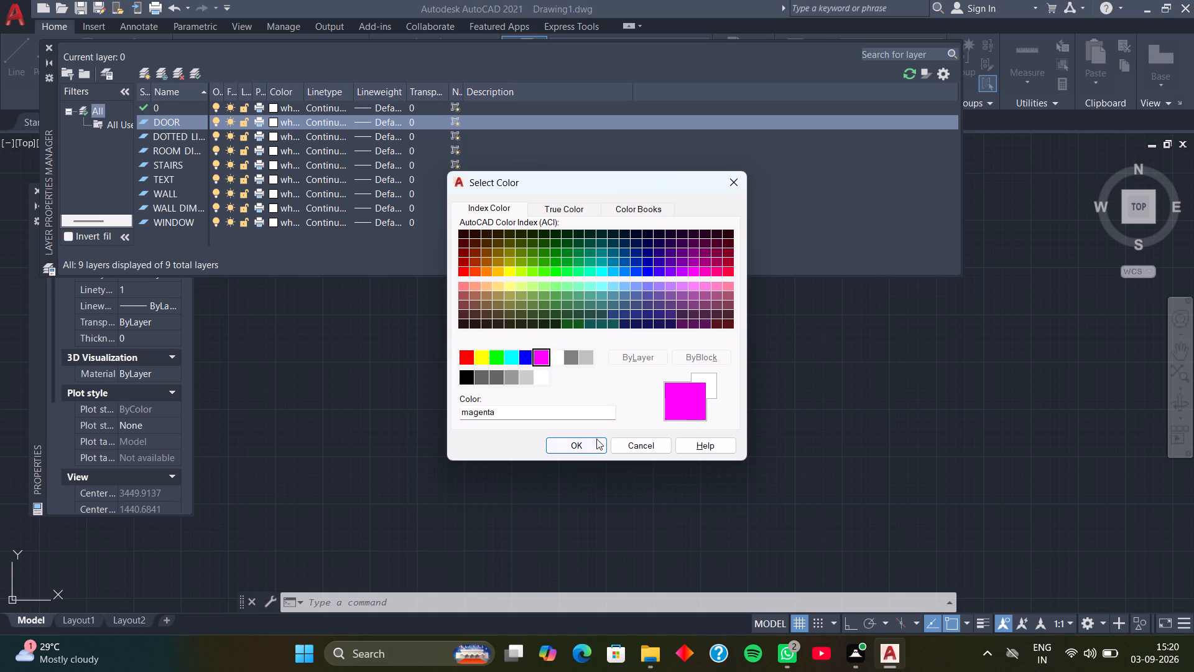
pyautogui.click(597, 449)
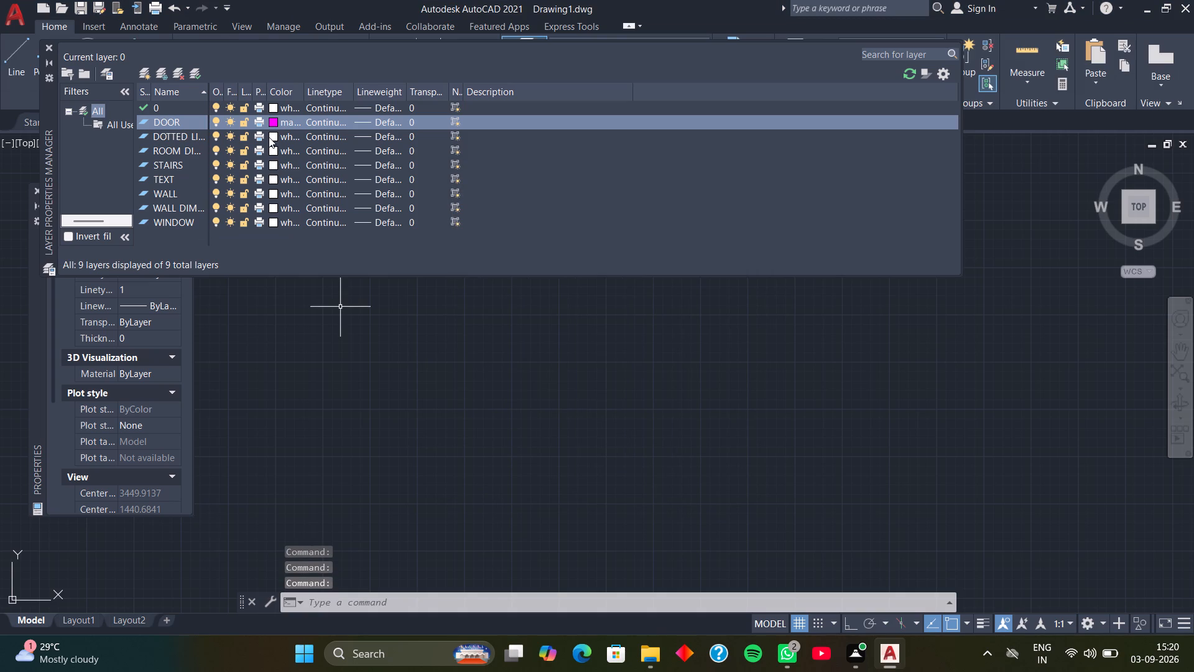
pyautogui.click(273, 135)
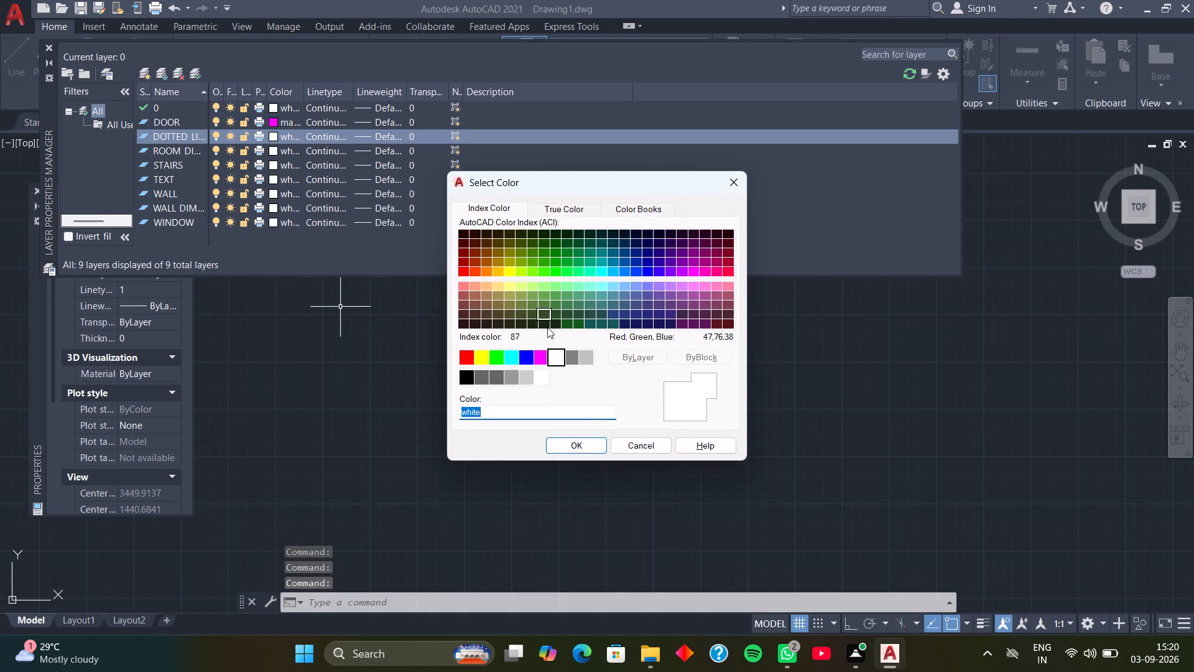
pyautogui.click(574, 361)
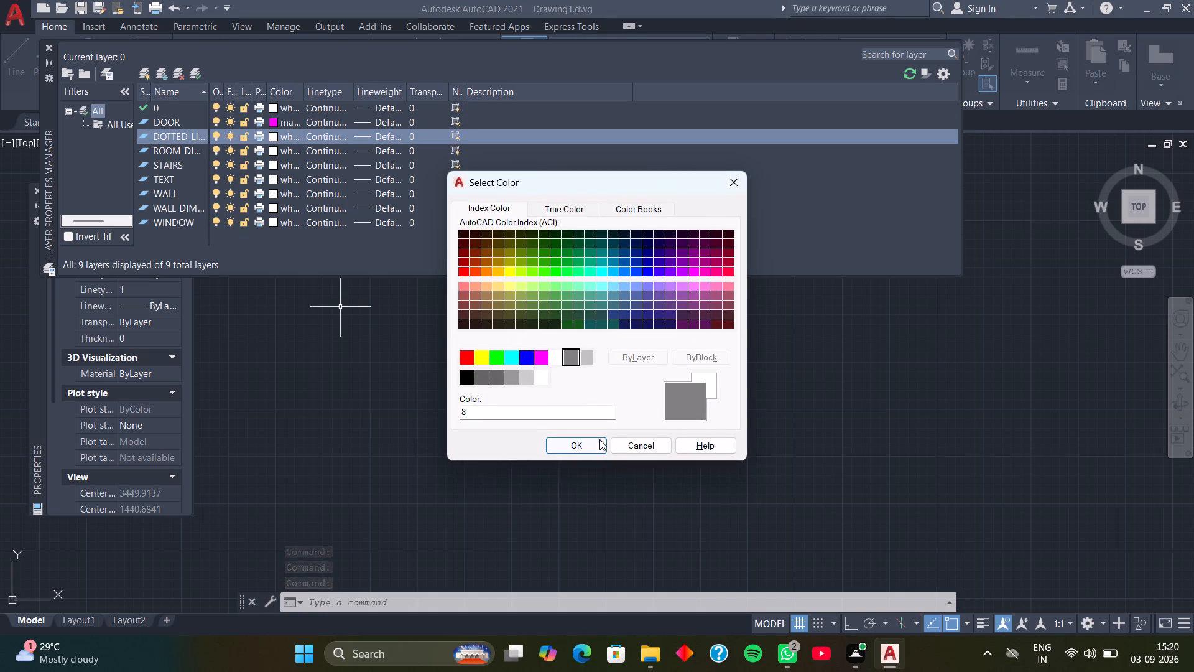
pyautogui.click(597, 447)
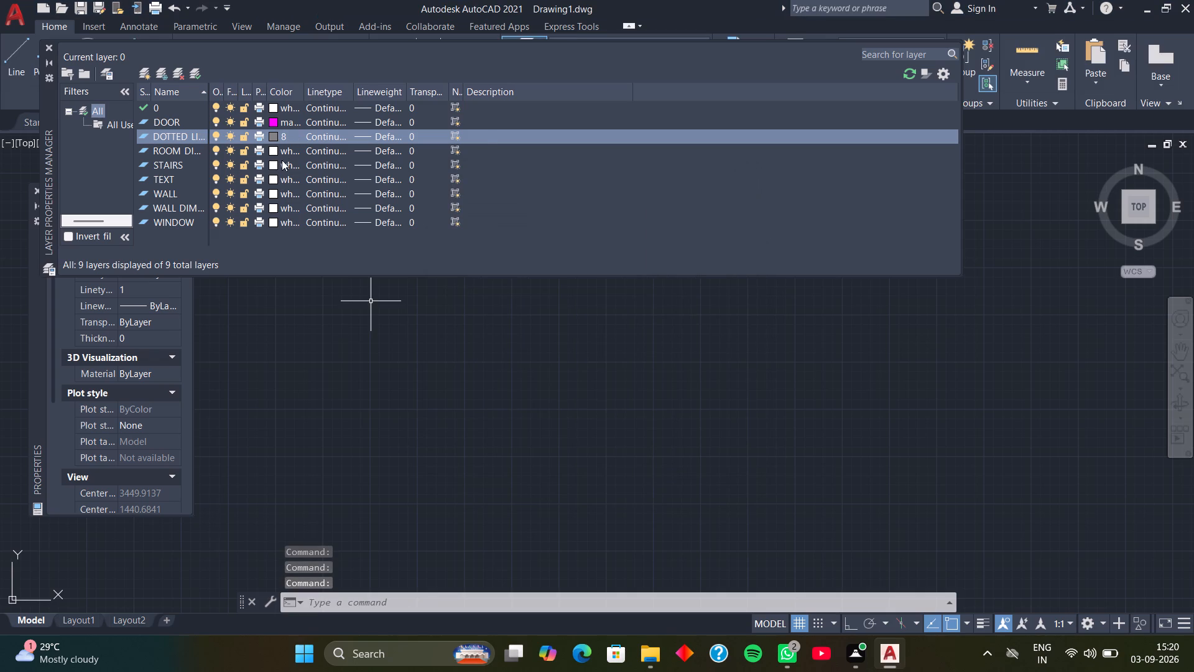
# Set the ROOM DIMENSIONS layer's color to green and the STAIRS layer's color to 230.
pyautogui.click(274, 152)
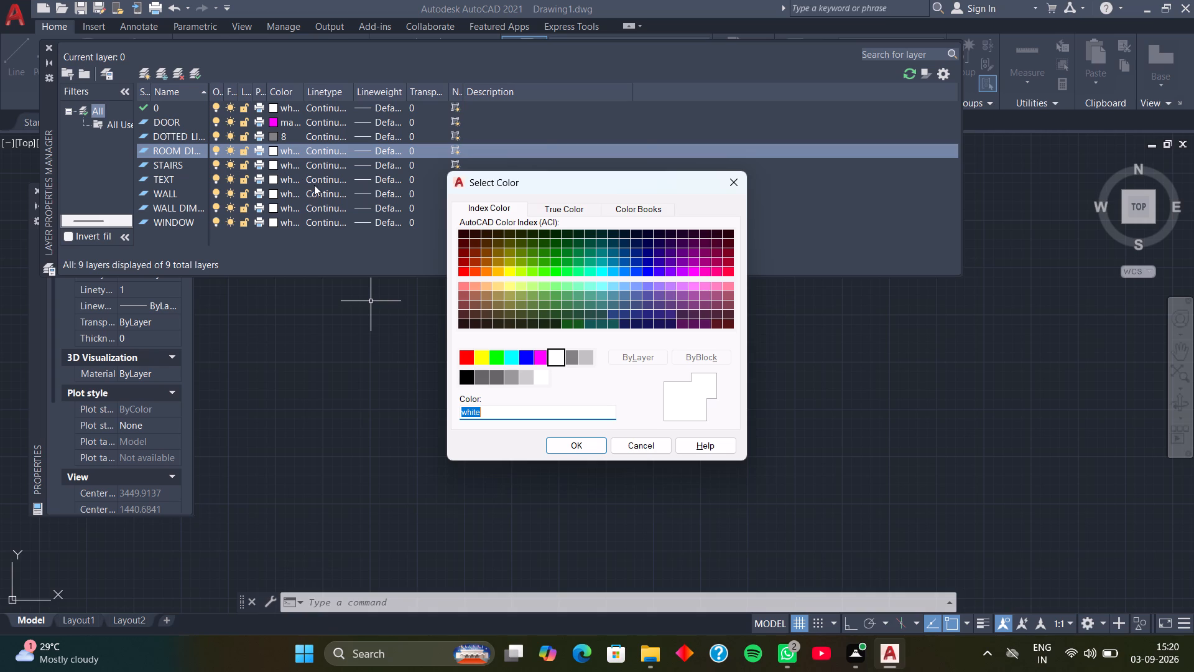
pyautogui.click(497, 362)
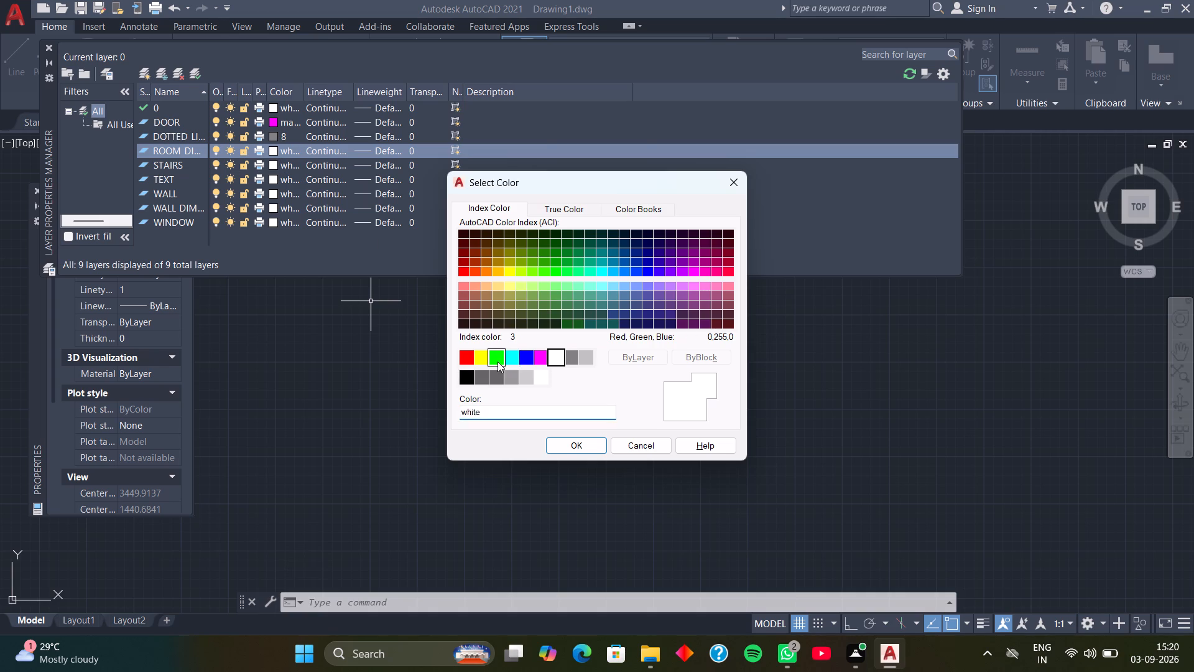
pyautogui.click(583, 449)
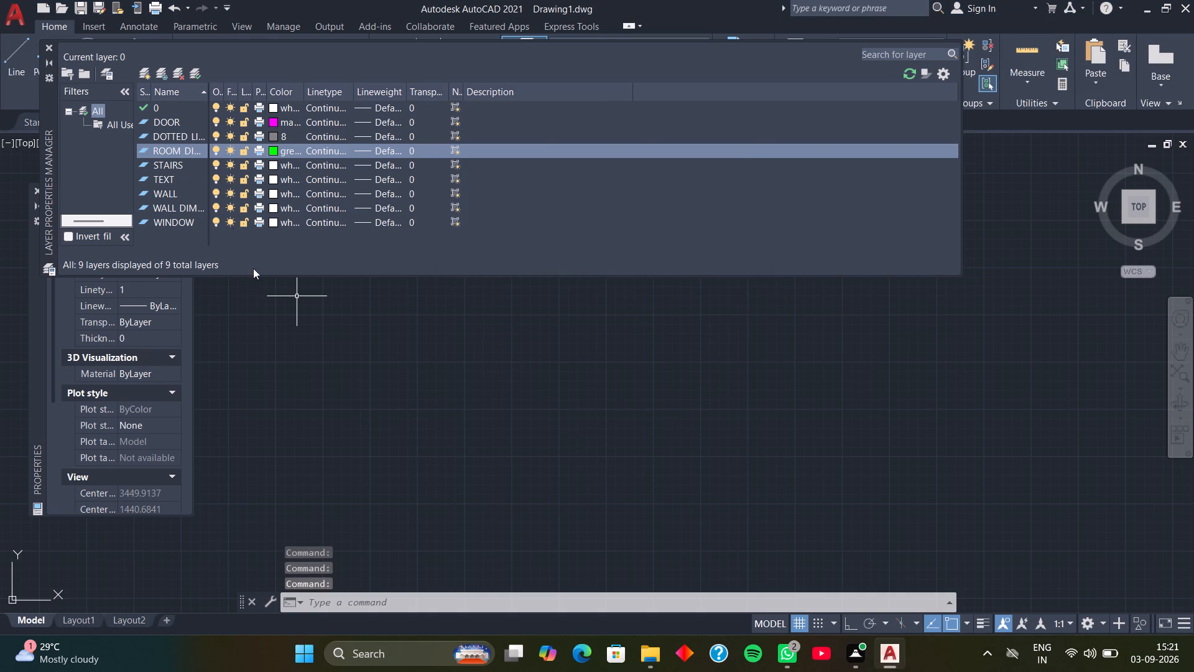
pyautogui.click(202, 164)
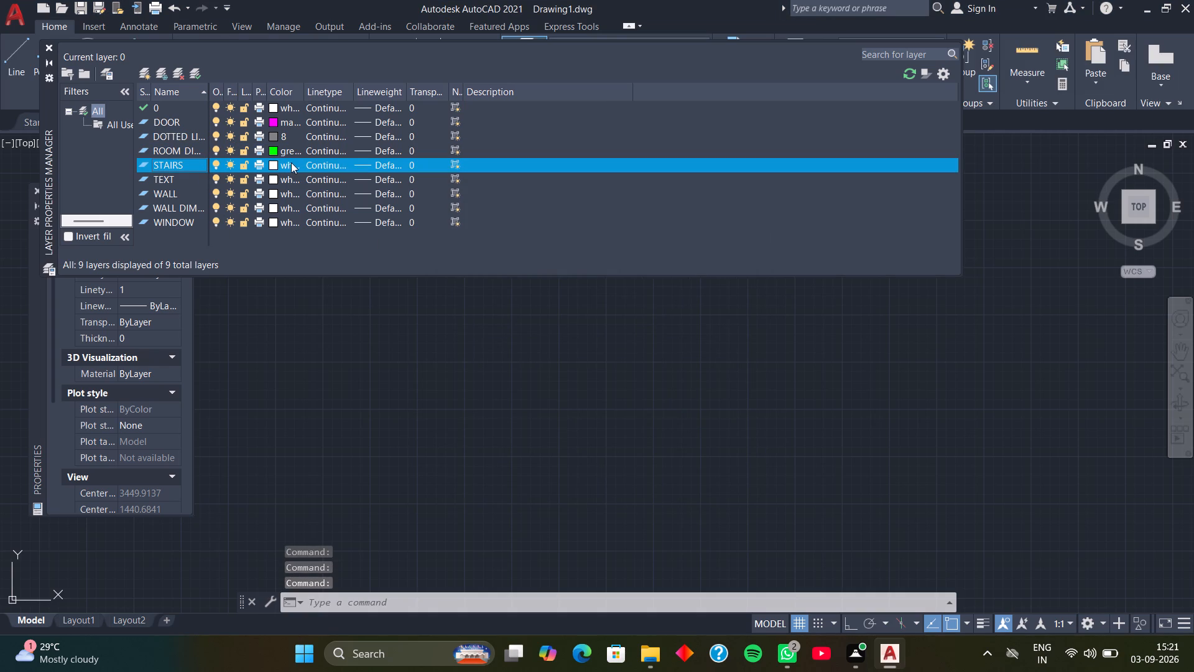
pyautogui.click(273, 162)
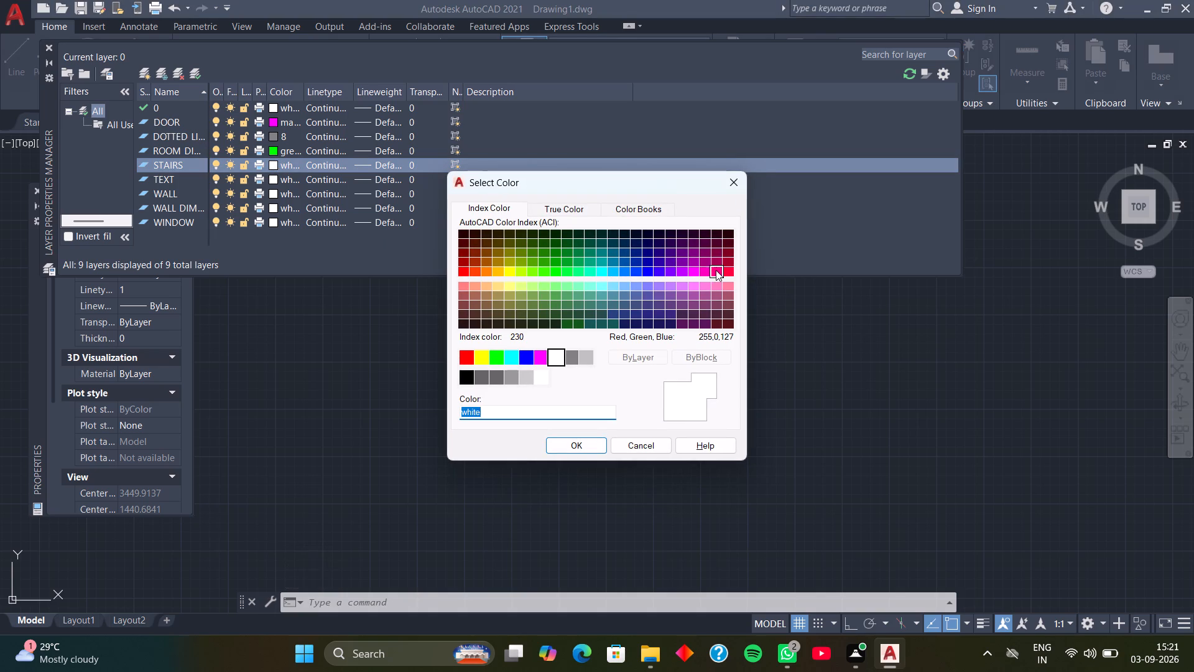
pyautogui.click(716, 270)
pyautogui.click(596, 444)
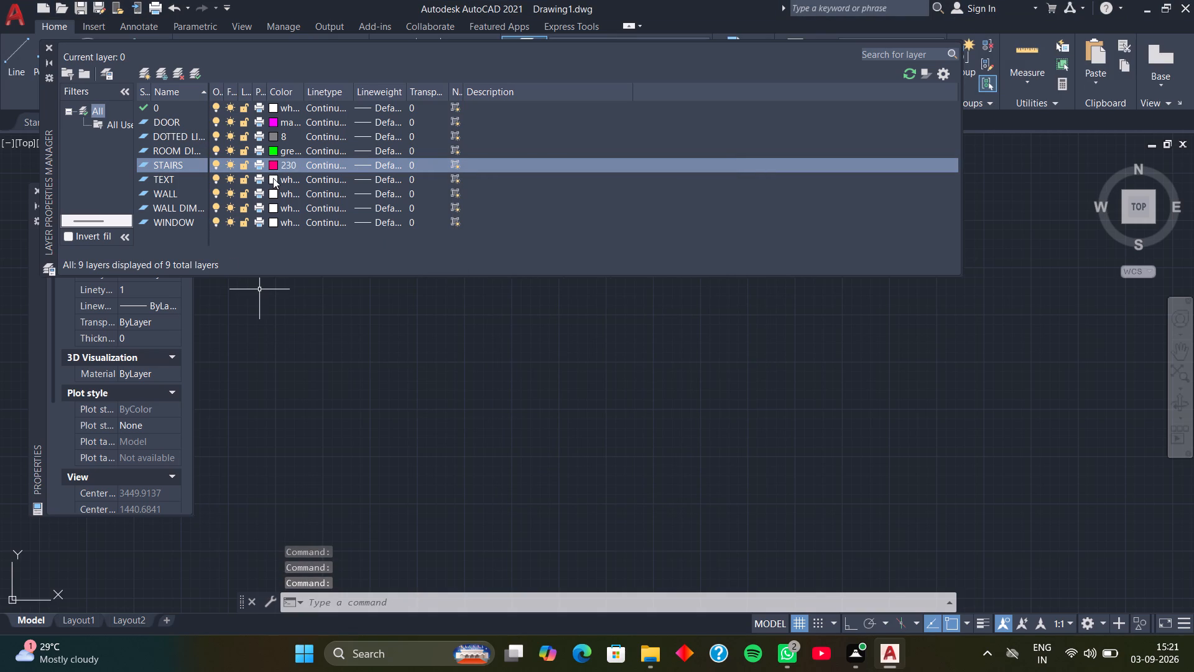
# Set the TEXT layer's color to yellow and the WALL layer's color to 20.
pyautogui.click(273, 178)
pyautogui.click(478, 358)
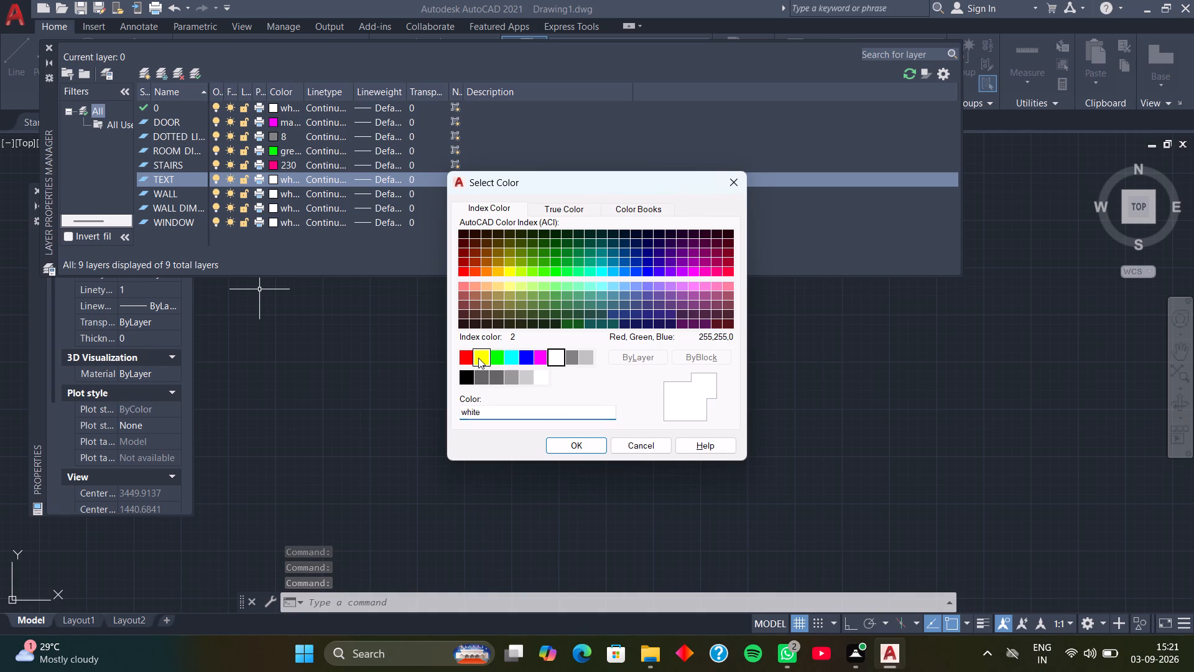
pyautogui.click(581, 447)
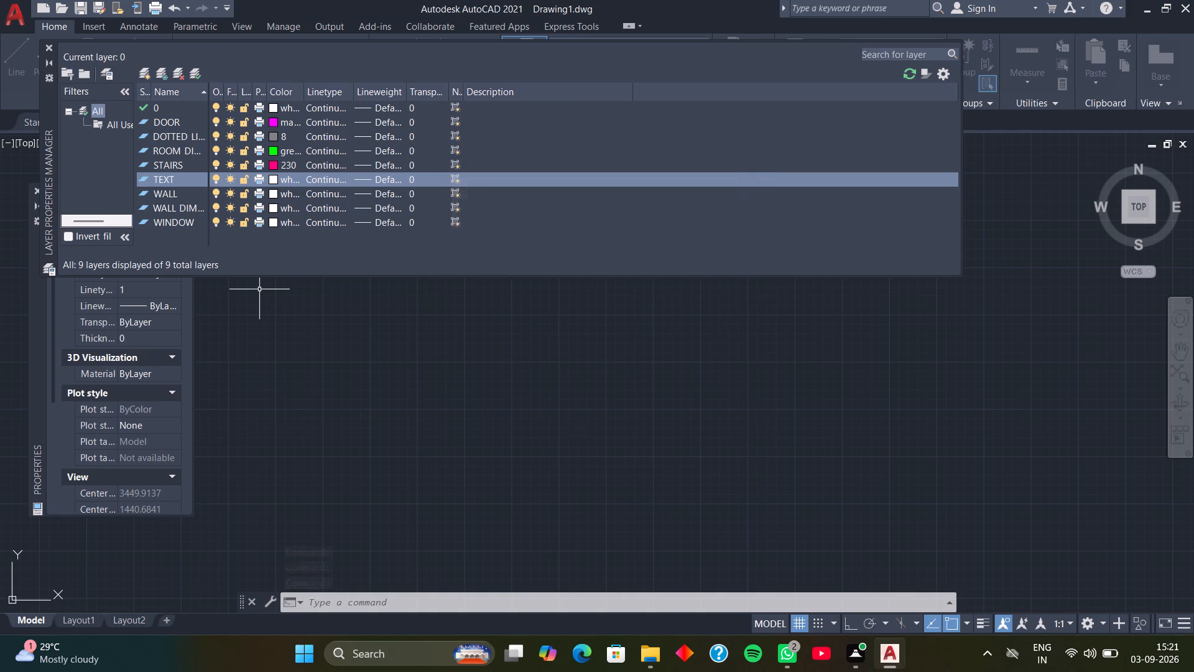
pyautogui.click(274, 190)
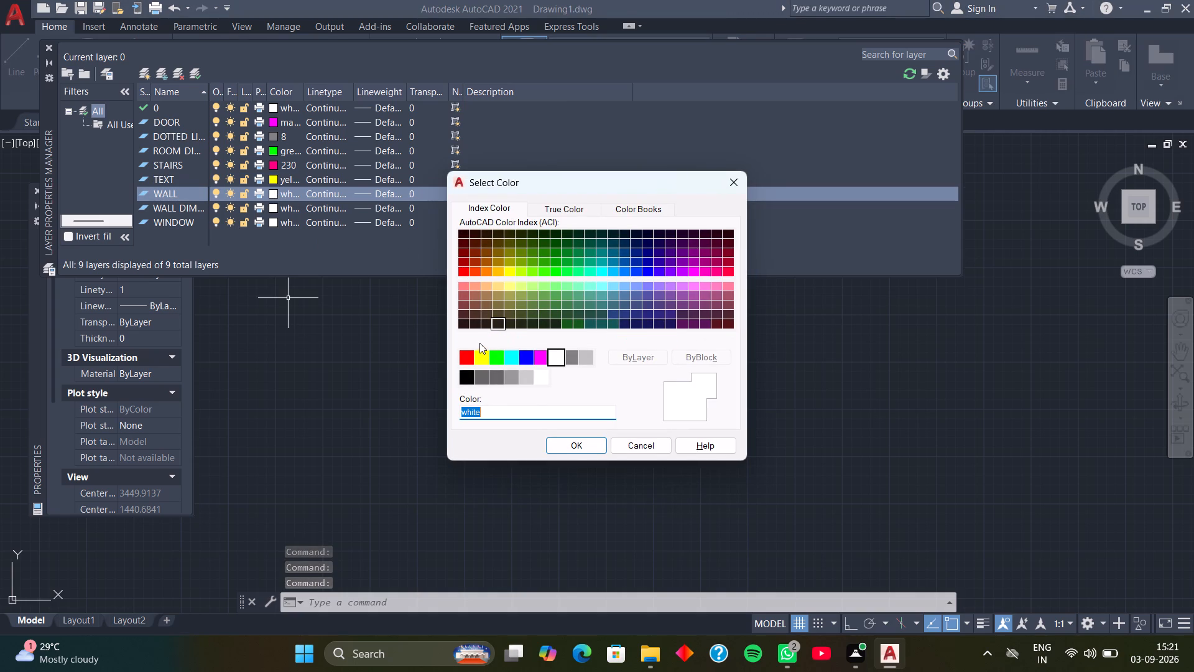
pyautogui.click(473, 273)
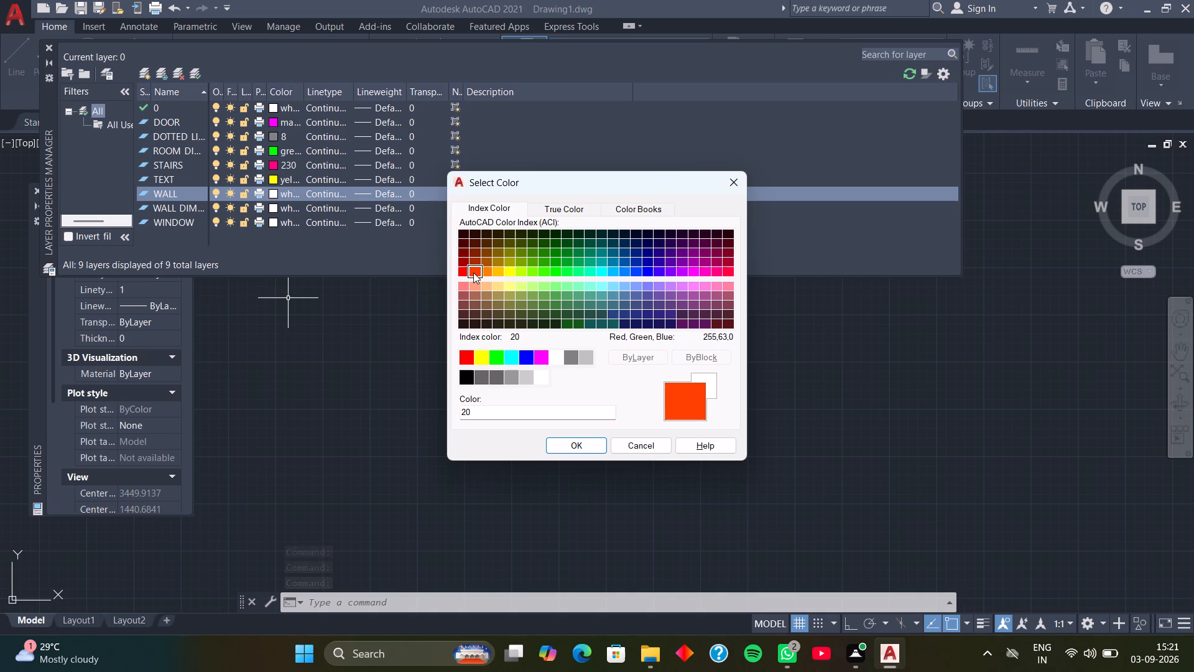
pyautogui.click(464, 271)
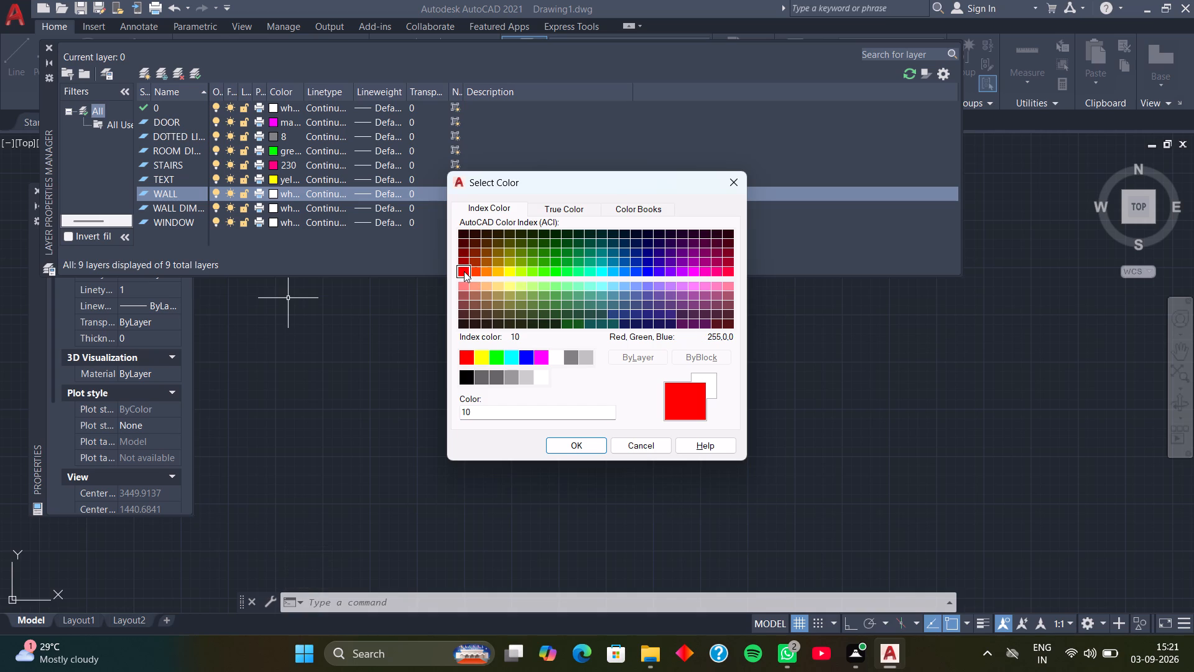
pyautogui.click(478, 269)
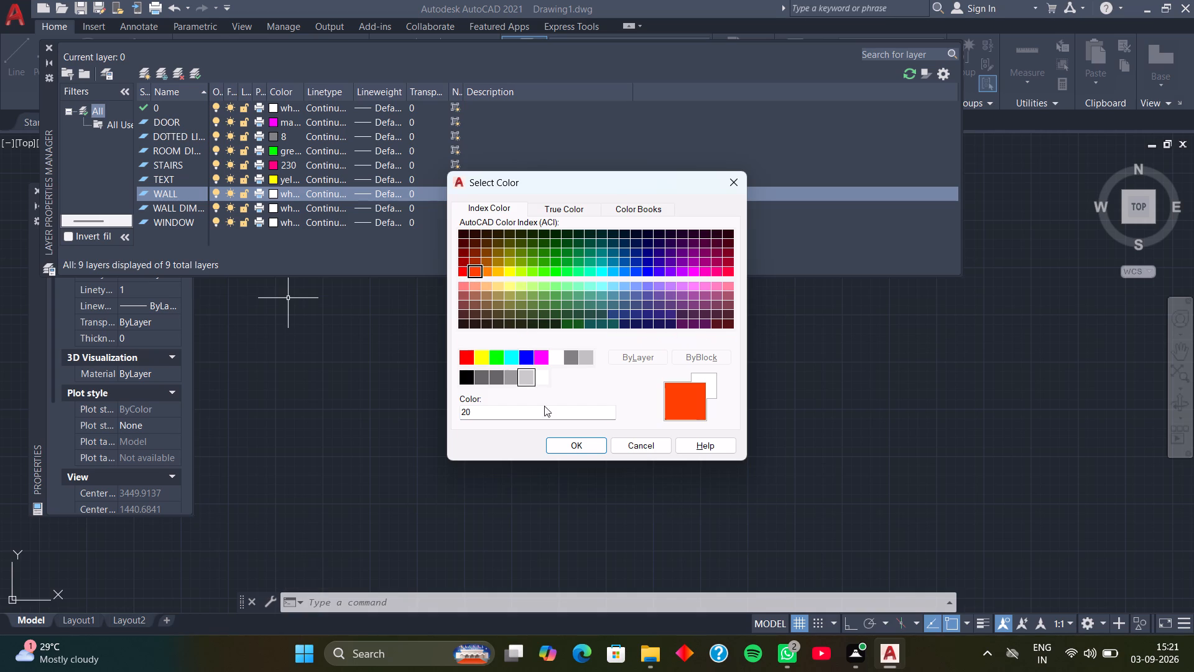
pyautogui.click(588, 444)
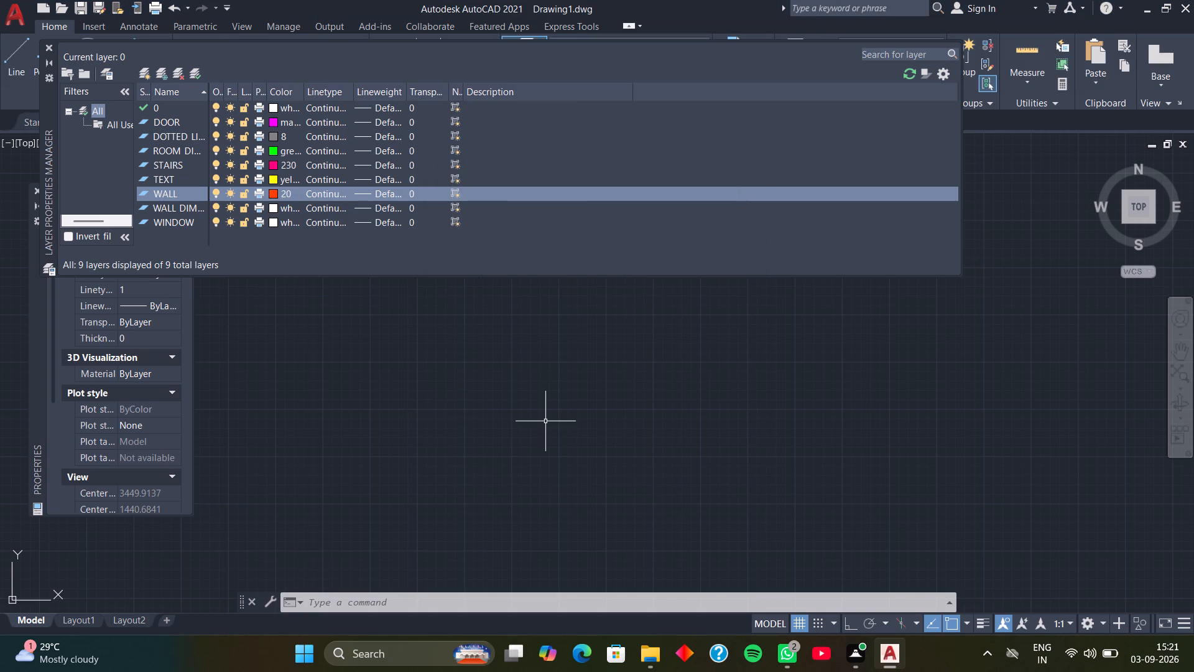
# Set the WALL DIMENSIONS layer's color to yellow and the WINDOW layer's color to cyan.
pyautogui.click(272, 208)
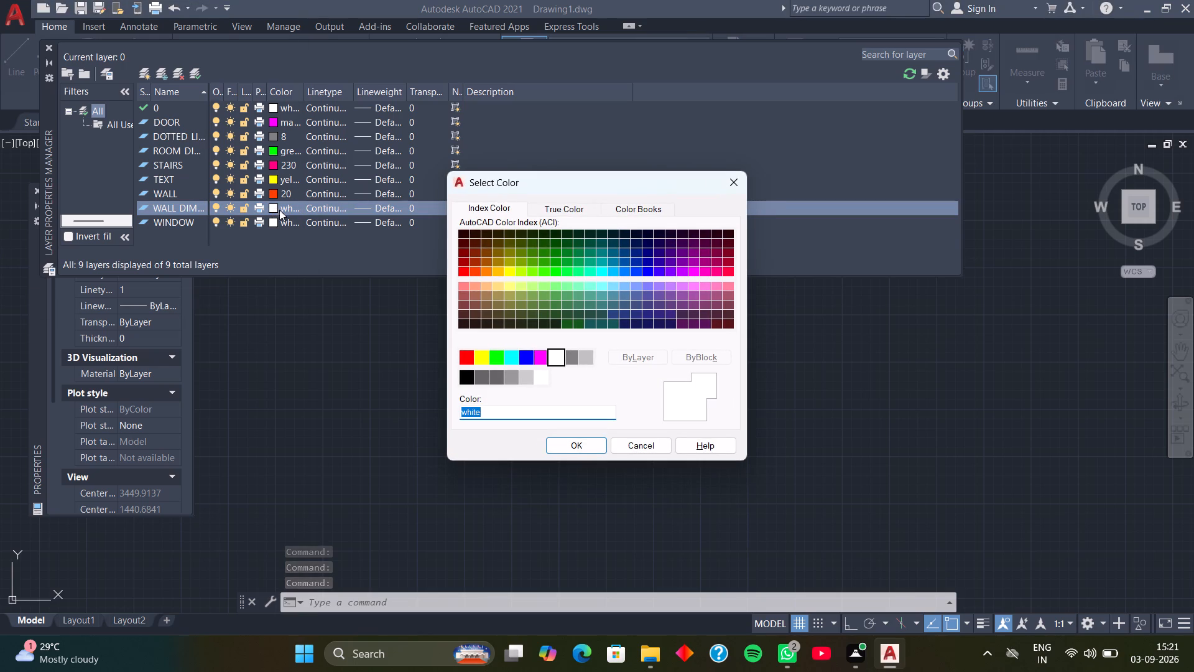
pyautogui.click(483, 358)
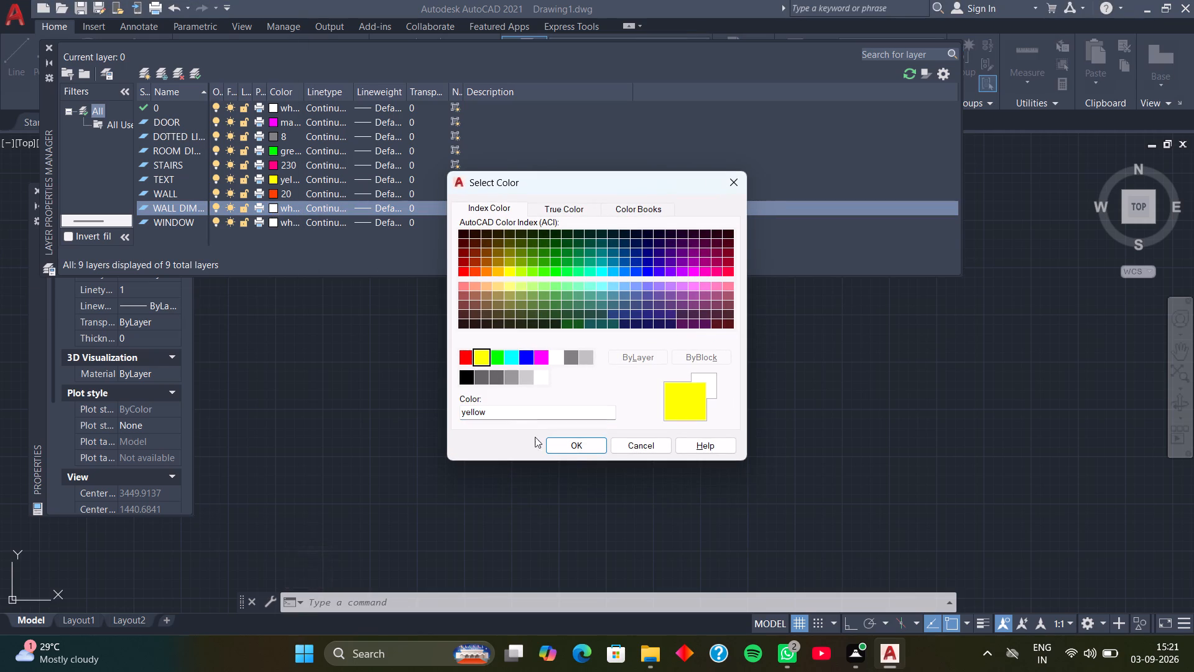
pyautogui.click(575, 446)
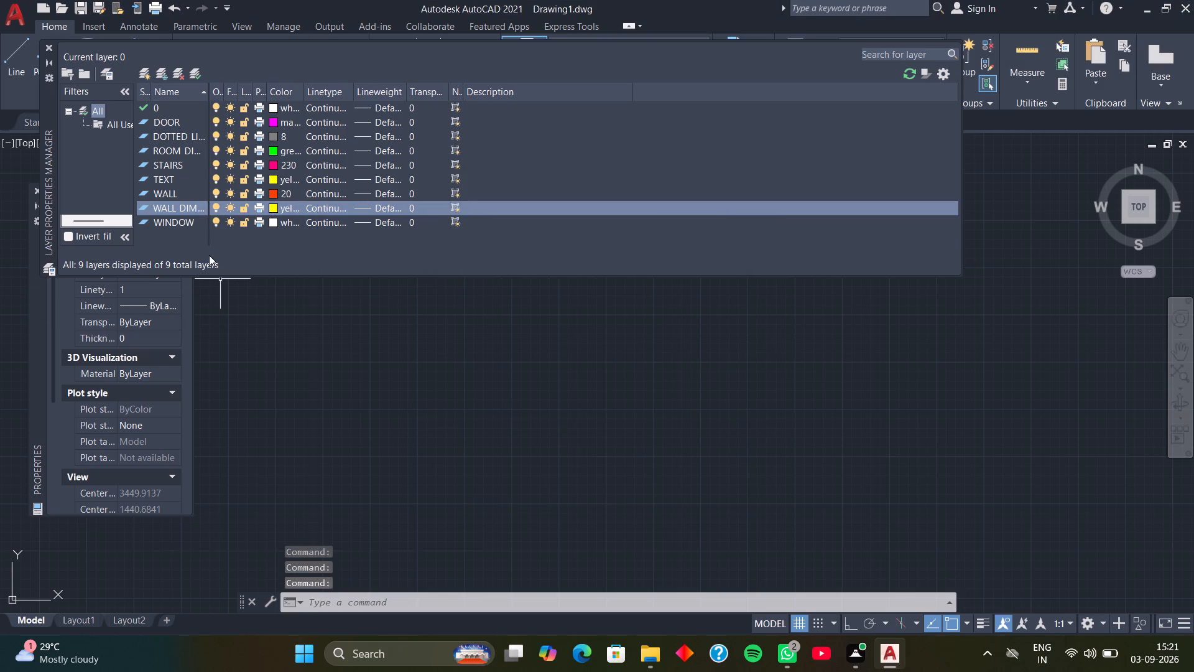
pyautogui.click(270, 220)
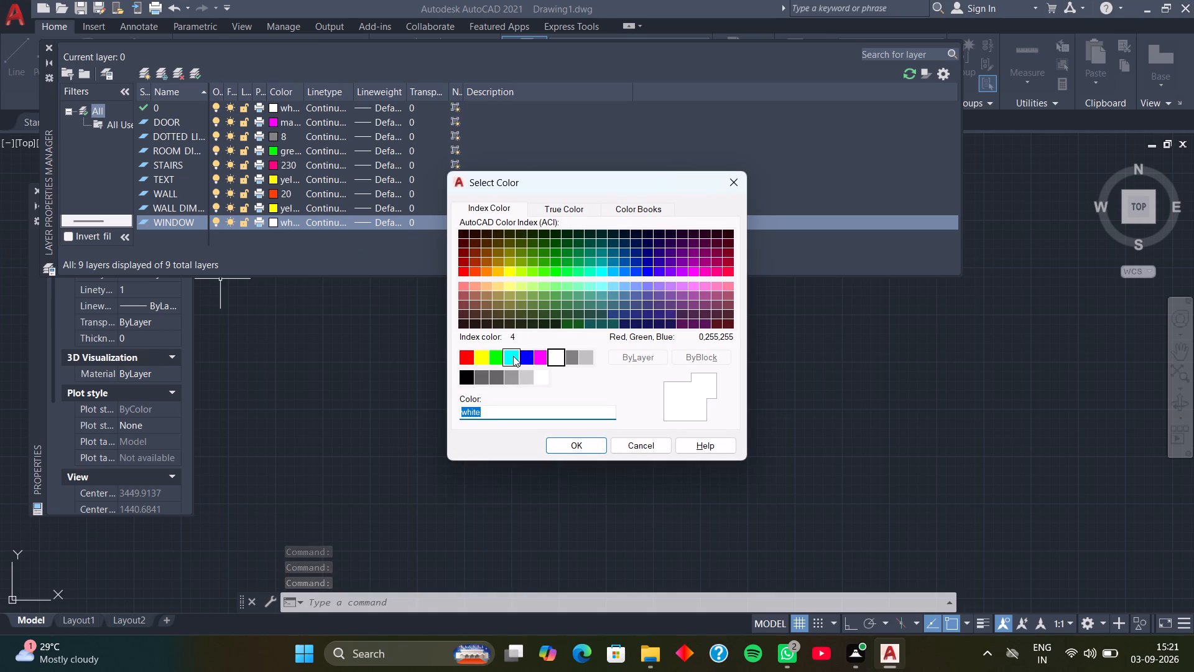
pyautogui.click(513, 356)
pyautogui.click(570, 448)
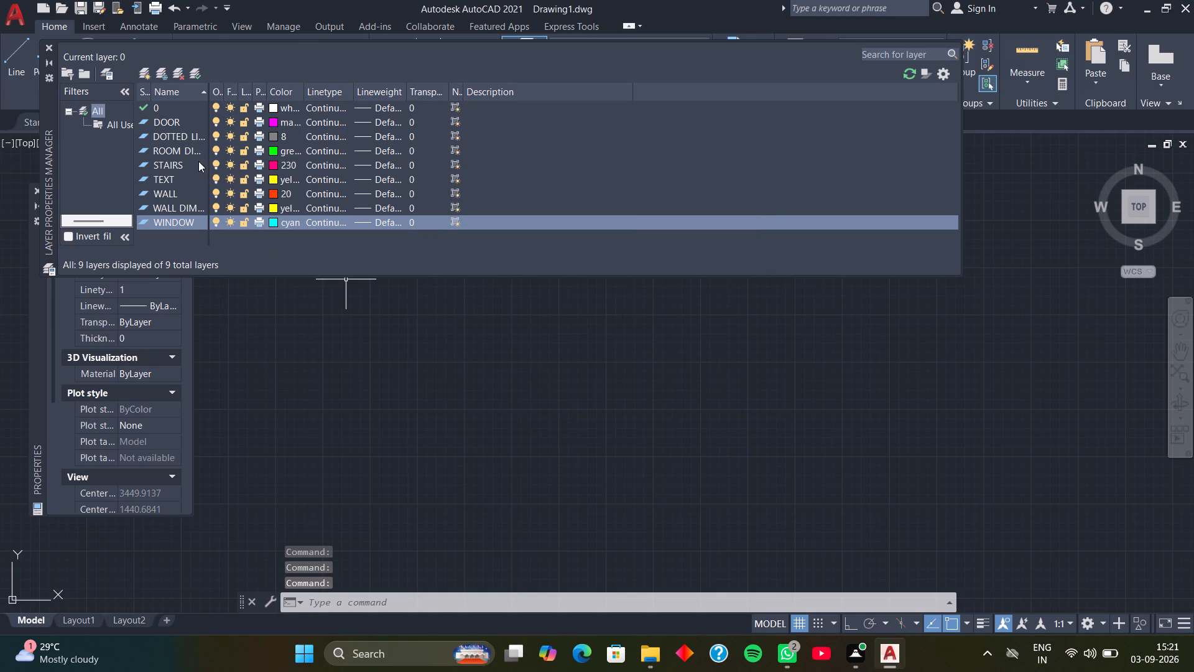
# Make WALL the current layer and close the Layer Properties Manager.
pyautogui.doubleClick(190, 190)
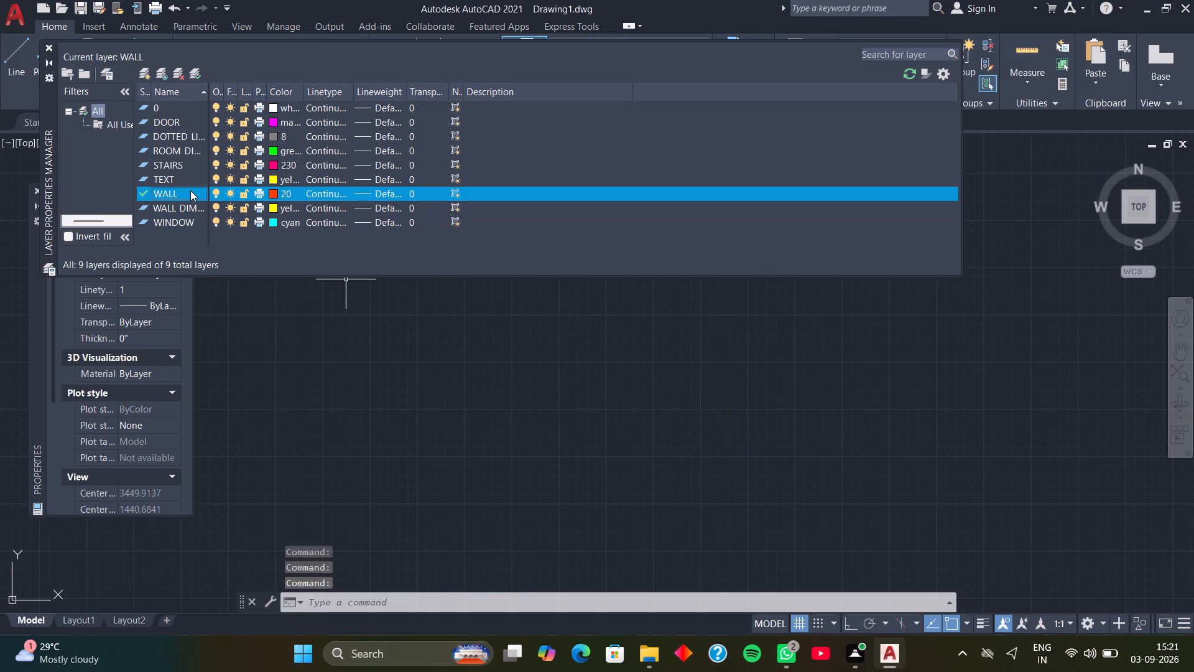
pyautogui.click(47, 47)
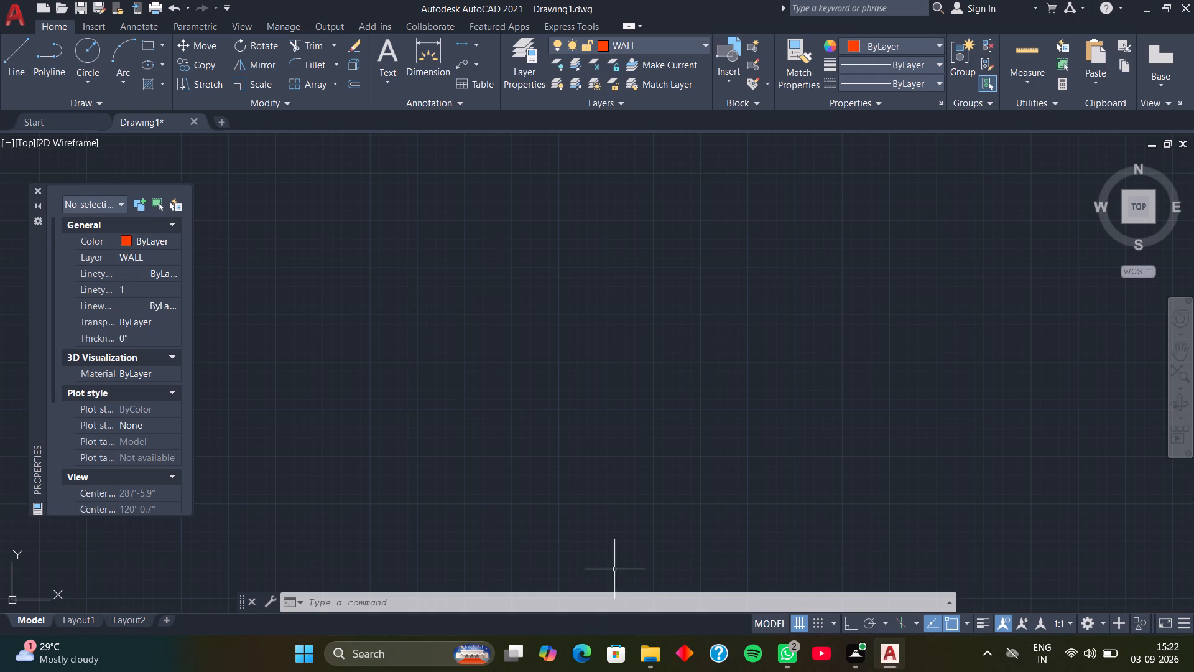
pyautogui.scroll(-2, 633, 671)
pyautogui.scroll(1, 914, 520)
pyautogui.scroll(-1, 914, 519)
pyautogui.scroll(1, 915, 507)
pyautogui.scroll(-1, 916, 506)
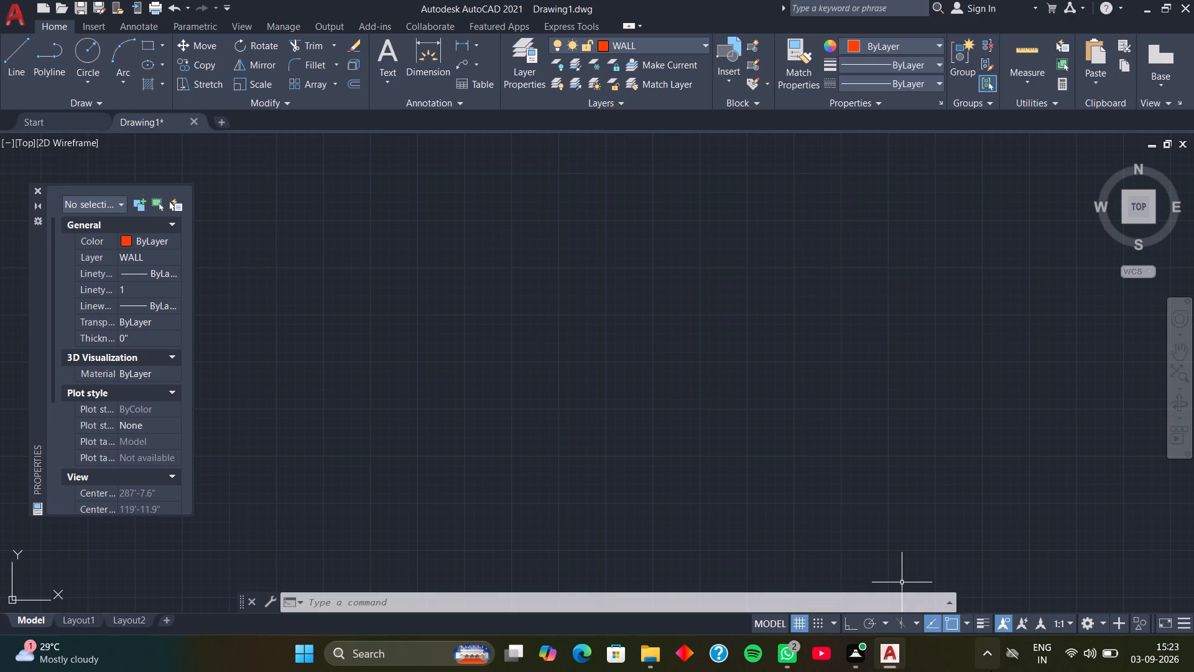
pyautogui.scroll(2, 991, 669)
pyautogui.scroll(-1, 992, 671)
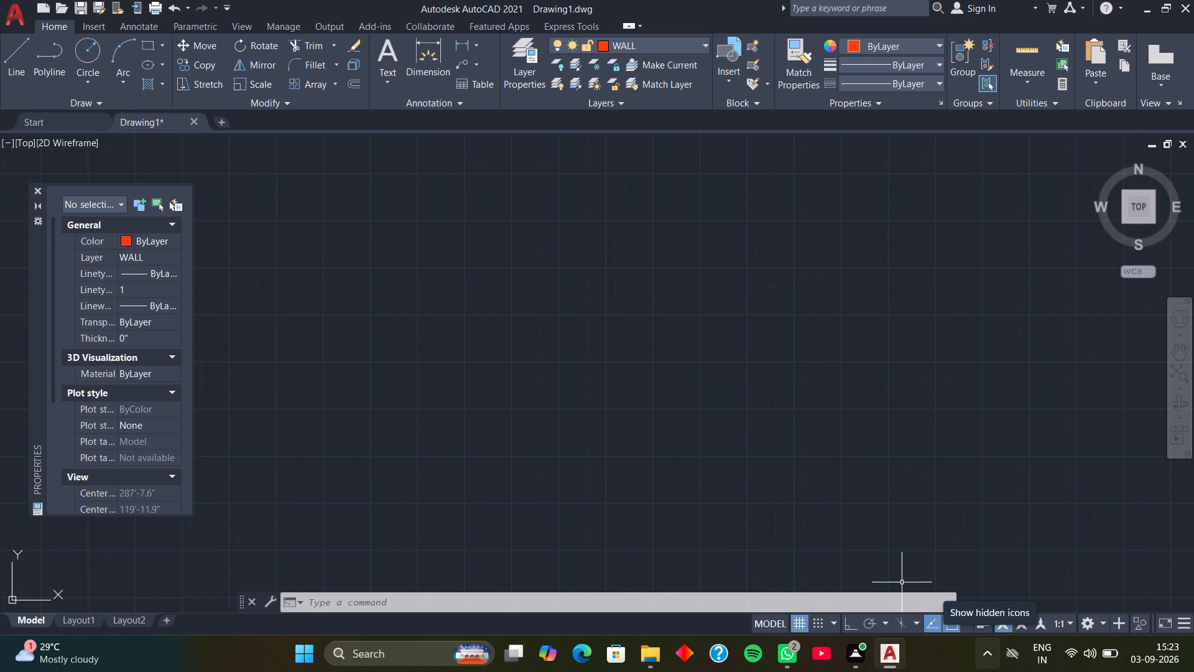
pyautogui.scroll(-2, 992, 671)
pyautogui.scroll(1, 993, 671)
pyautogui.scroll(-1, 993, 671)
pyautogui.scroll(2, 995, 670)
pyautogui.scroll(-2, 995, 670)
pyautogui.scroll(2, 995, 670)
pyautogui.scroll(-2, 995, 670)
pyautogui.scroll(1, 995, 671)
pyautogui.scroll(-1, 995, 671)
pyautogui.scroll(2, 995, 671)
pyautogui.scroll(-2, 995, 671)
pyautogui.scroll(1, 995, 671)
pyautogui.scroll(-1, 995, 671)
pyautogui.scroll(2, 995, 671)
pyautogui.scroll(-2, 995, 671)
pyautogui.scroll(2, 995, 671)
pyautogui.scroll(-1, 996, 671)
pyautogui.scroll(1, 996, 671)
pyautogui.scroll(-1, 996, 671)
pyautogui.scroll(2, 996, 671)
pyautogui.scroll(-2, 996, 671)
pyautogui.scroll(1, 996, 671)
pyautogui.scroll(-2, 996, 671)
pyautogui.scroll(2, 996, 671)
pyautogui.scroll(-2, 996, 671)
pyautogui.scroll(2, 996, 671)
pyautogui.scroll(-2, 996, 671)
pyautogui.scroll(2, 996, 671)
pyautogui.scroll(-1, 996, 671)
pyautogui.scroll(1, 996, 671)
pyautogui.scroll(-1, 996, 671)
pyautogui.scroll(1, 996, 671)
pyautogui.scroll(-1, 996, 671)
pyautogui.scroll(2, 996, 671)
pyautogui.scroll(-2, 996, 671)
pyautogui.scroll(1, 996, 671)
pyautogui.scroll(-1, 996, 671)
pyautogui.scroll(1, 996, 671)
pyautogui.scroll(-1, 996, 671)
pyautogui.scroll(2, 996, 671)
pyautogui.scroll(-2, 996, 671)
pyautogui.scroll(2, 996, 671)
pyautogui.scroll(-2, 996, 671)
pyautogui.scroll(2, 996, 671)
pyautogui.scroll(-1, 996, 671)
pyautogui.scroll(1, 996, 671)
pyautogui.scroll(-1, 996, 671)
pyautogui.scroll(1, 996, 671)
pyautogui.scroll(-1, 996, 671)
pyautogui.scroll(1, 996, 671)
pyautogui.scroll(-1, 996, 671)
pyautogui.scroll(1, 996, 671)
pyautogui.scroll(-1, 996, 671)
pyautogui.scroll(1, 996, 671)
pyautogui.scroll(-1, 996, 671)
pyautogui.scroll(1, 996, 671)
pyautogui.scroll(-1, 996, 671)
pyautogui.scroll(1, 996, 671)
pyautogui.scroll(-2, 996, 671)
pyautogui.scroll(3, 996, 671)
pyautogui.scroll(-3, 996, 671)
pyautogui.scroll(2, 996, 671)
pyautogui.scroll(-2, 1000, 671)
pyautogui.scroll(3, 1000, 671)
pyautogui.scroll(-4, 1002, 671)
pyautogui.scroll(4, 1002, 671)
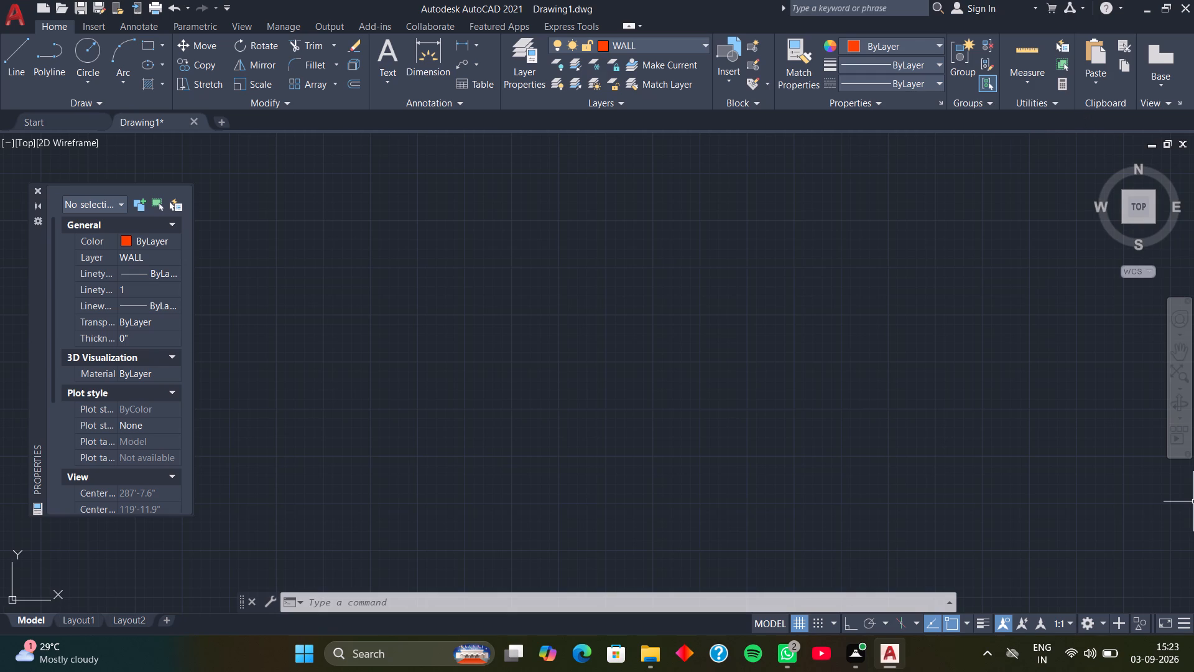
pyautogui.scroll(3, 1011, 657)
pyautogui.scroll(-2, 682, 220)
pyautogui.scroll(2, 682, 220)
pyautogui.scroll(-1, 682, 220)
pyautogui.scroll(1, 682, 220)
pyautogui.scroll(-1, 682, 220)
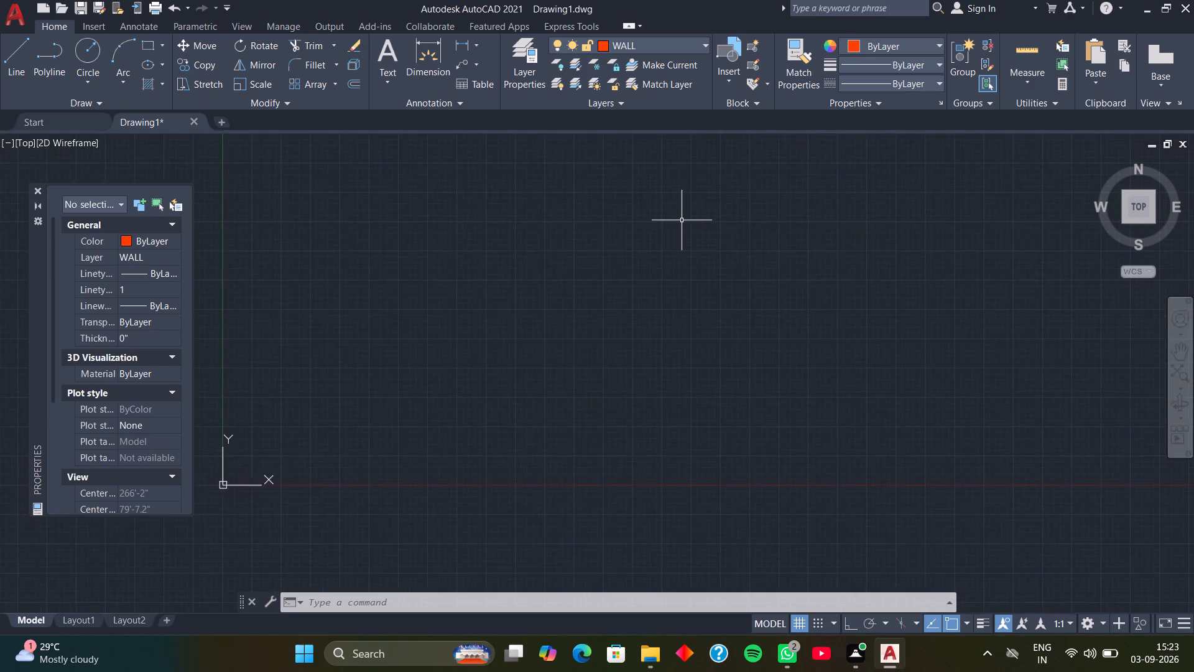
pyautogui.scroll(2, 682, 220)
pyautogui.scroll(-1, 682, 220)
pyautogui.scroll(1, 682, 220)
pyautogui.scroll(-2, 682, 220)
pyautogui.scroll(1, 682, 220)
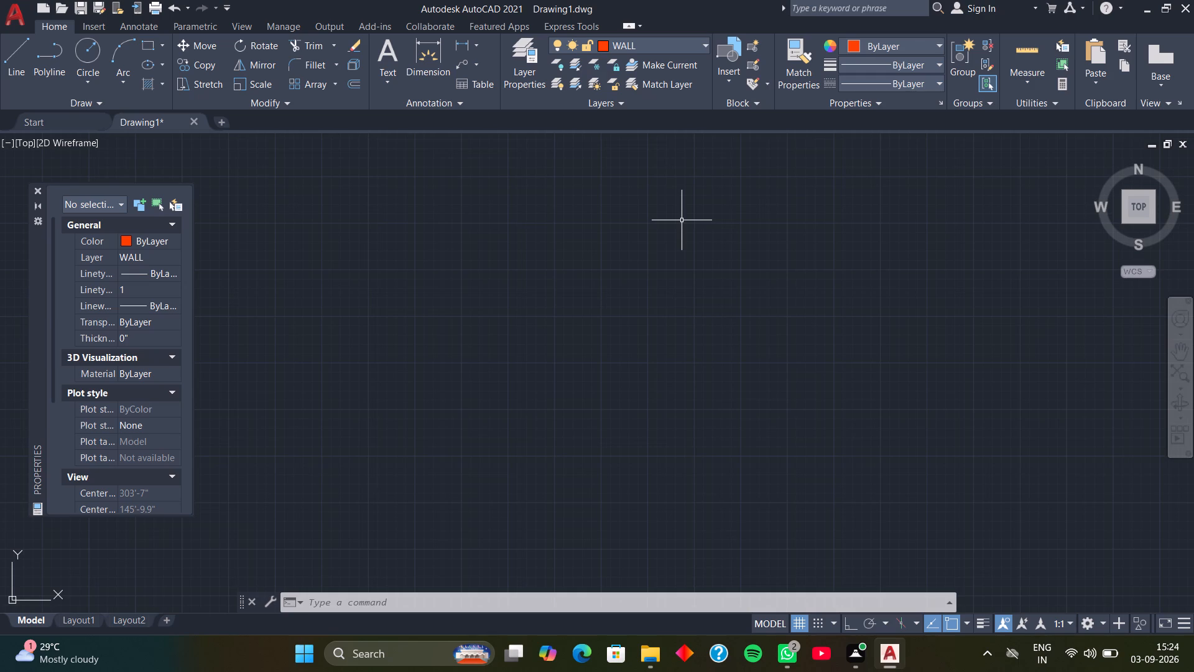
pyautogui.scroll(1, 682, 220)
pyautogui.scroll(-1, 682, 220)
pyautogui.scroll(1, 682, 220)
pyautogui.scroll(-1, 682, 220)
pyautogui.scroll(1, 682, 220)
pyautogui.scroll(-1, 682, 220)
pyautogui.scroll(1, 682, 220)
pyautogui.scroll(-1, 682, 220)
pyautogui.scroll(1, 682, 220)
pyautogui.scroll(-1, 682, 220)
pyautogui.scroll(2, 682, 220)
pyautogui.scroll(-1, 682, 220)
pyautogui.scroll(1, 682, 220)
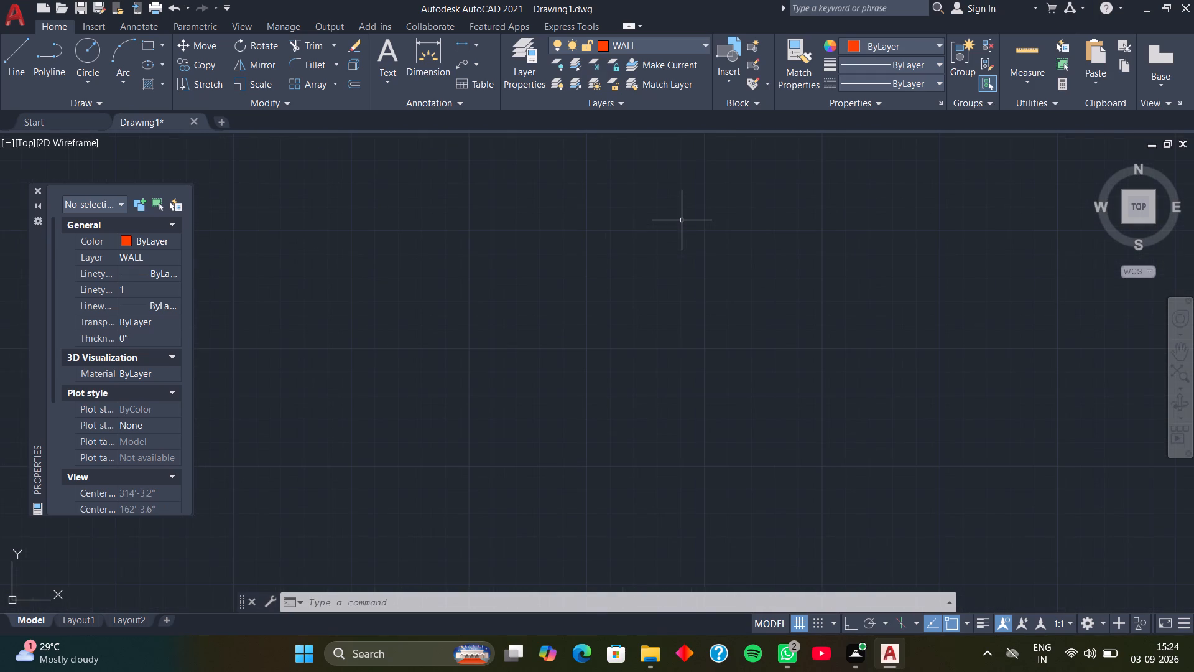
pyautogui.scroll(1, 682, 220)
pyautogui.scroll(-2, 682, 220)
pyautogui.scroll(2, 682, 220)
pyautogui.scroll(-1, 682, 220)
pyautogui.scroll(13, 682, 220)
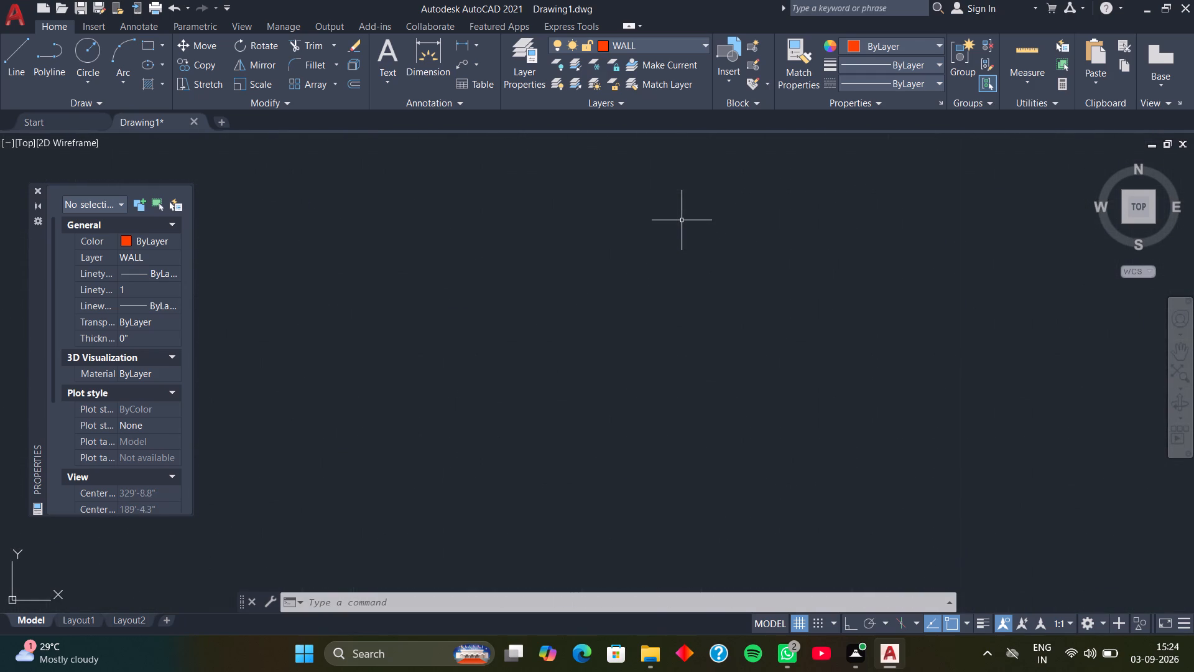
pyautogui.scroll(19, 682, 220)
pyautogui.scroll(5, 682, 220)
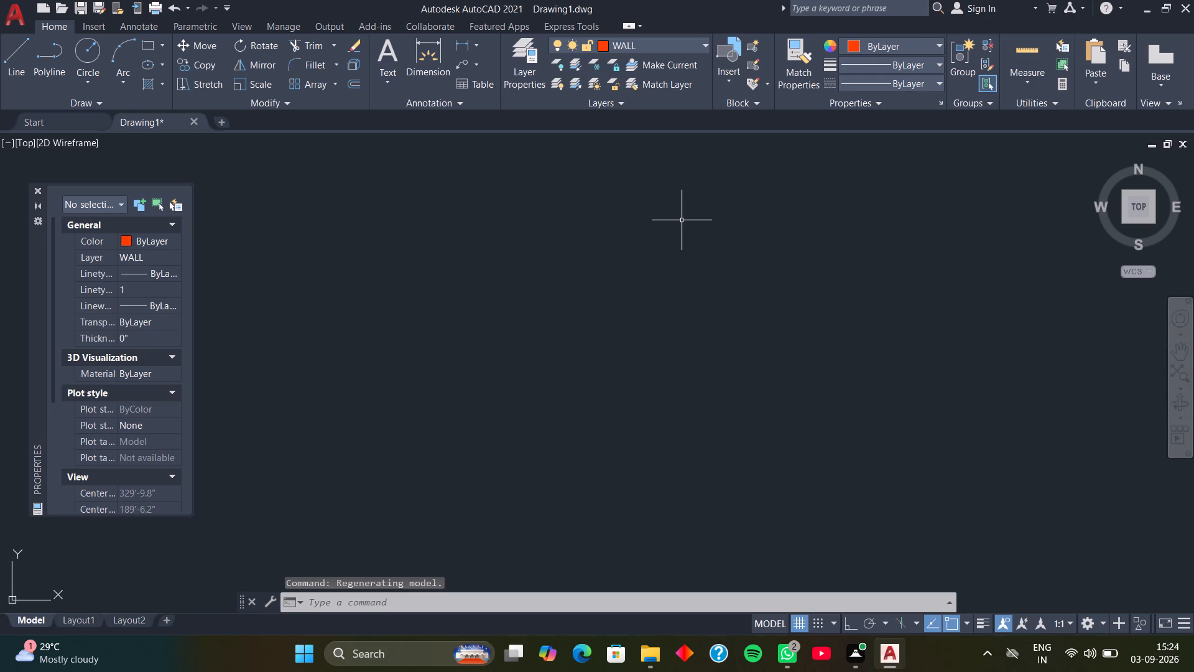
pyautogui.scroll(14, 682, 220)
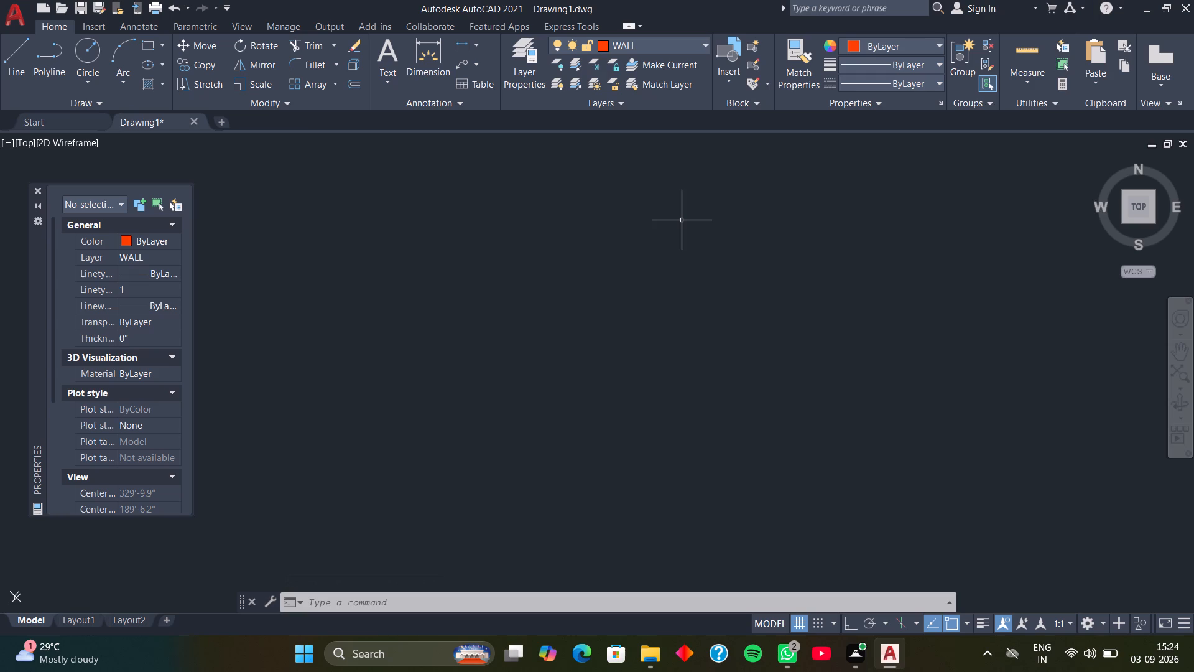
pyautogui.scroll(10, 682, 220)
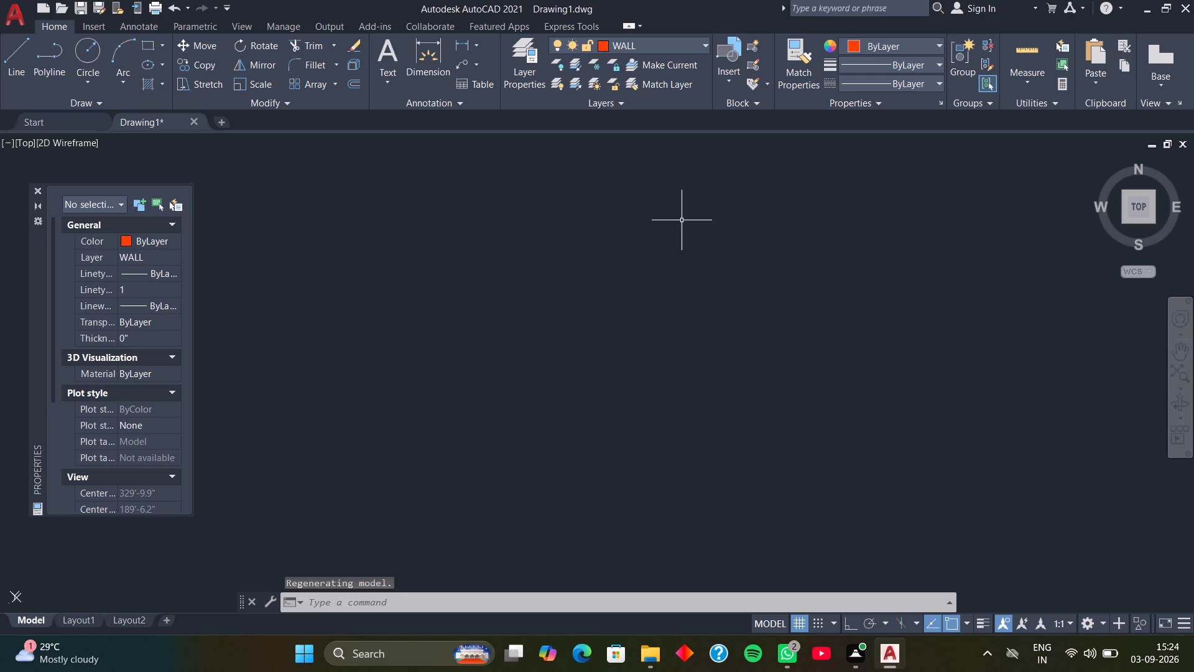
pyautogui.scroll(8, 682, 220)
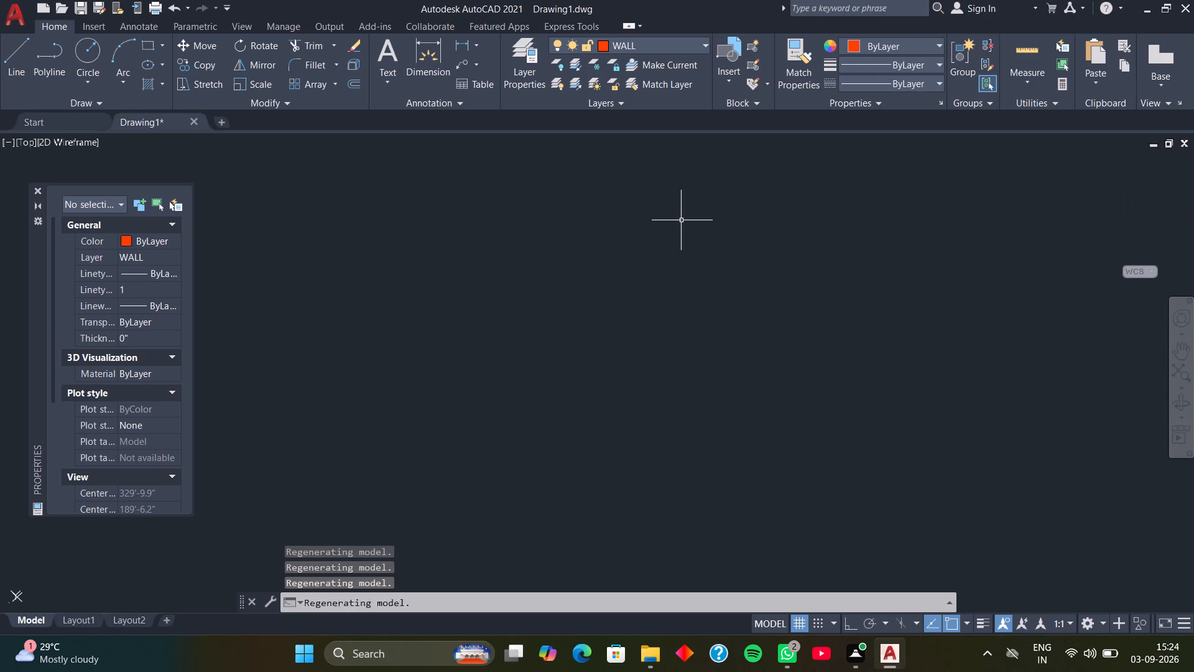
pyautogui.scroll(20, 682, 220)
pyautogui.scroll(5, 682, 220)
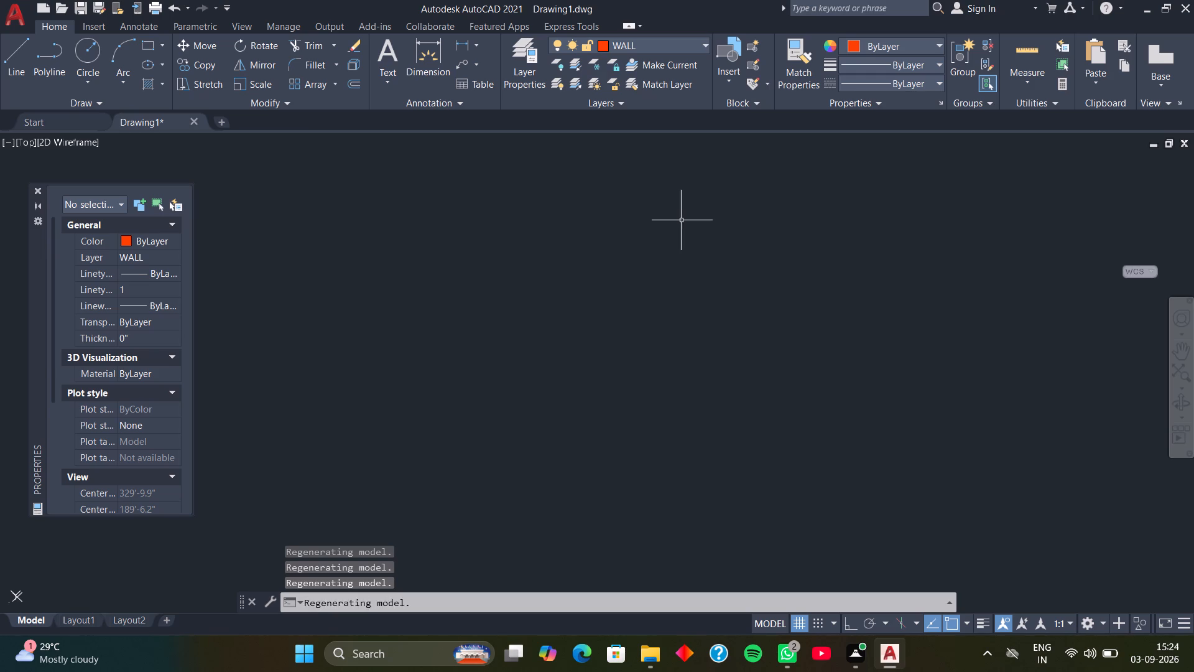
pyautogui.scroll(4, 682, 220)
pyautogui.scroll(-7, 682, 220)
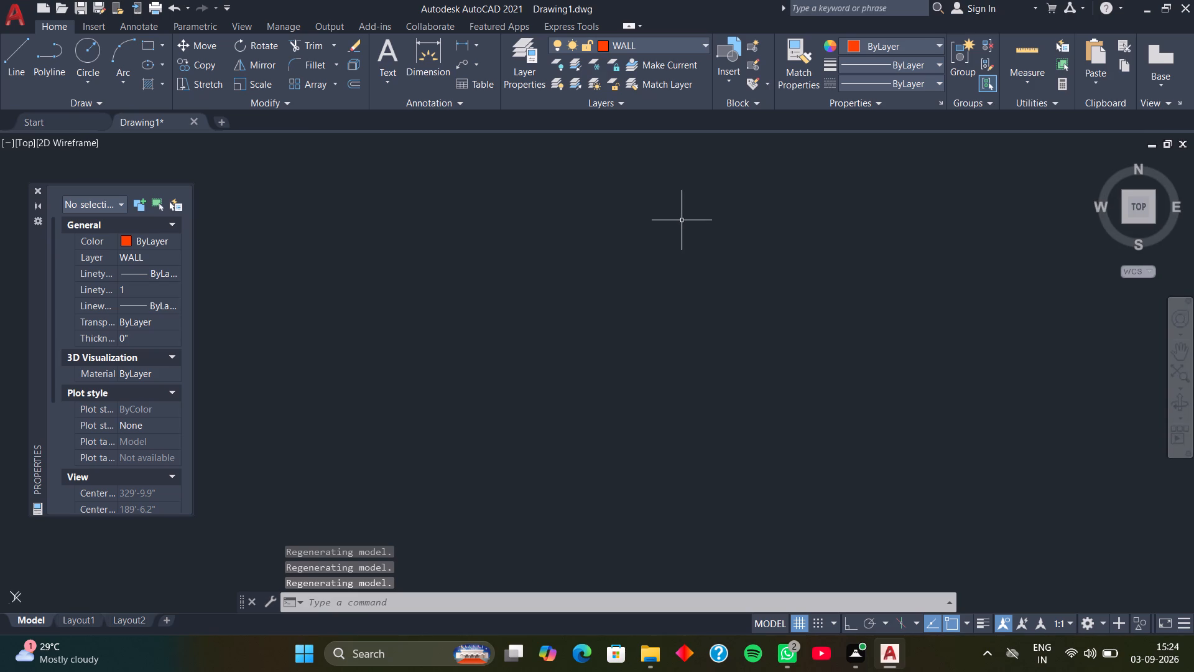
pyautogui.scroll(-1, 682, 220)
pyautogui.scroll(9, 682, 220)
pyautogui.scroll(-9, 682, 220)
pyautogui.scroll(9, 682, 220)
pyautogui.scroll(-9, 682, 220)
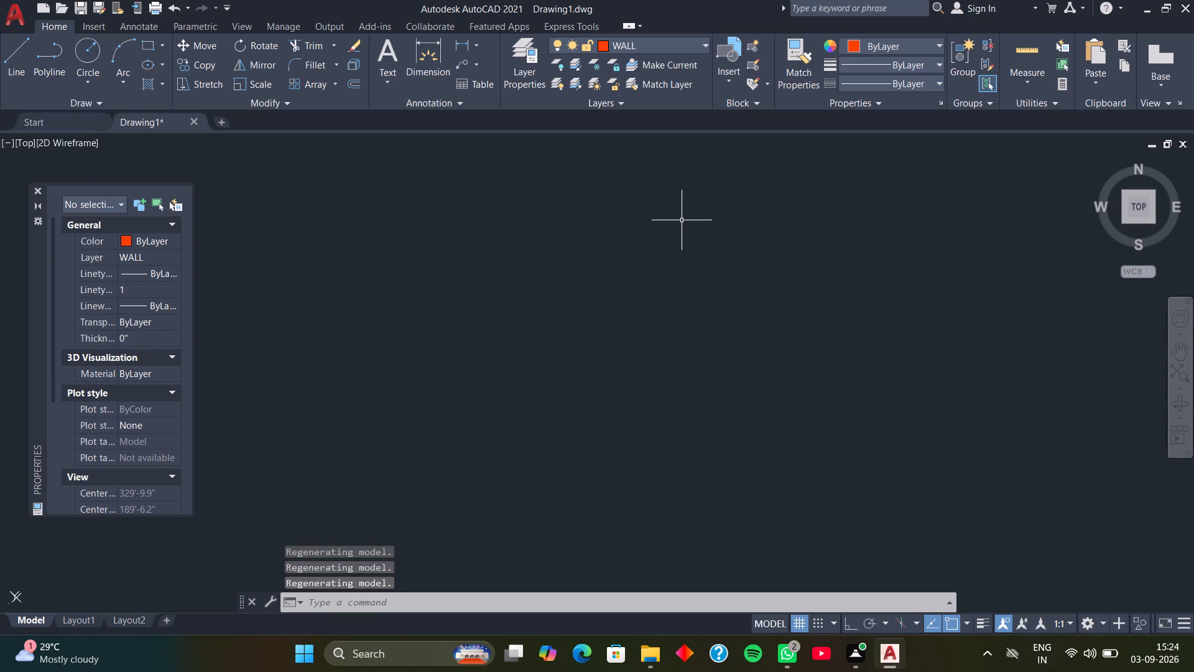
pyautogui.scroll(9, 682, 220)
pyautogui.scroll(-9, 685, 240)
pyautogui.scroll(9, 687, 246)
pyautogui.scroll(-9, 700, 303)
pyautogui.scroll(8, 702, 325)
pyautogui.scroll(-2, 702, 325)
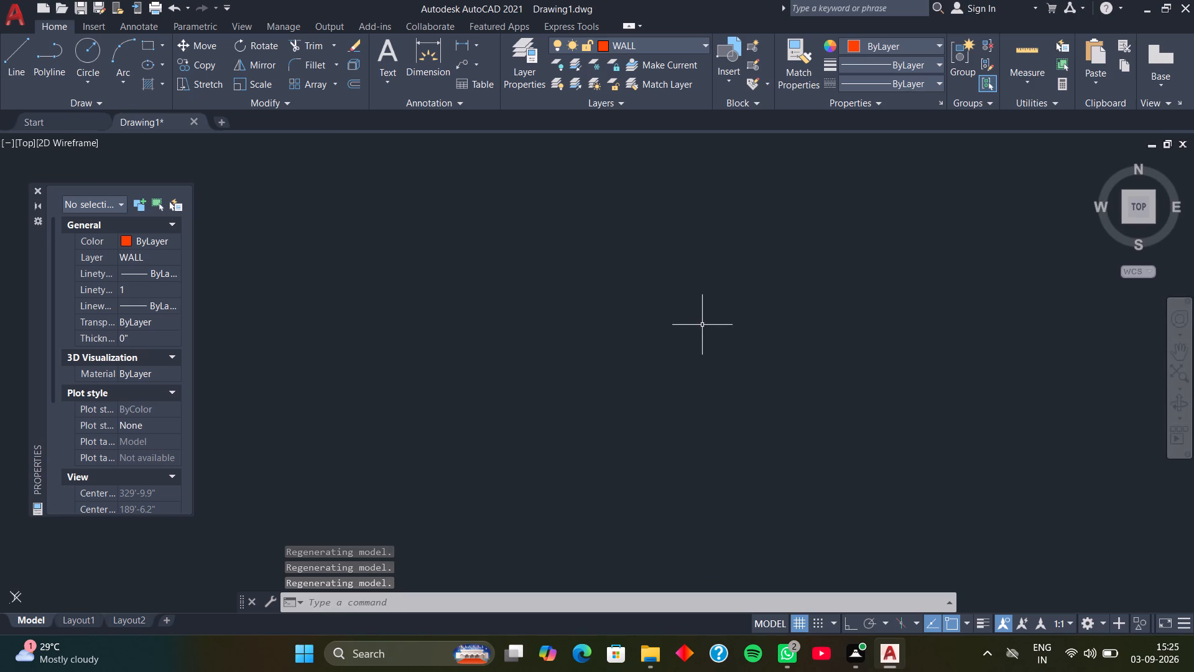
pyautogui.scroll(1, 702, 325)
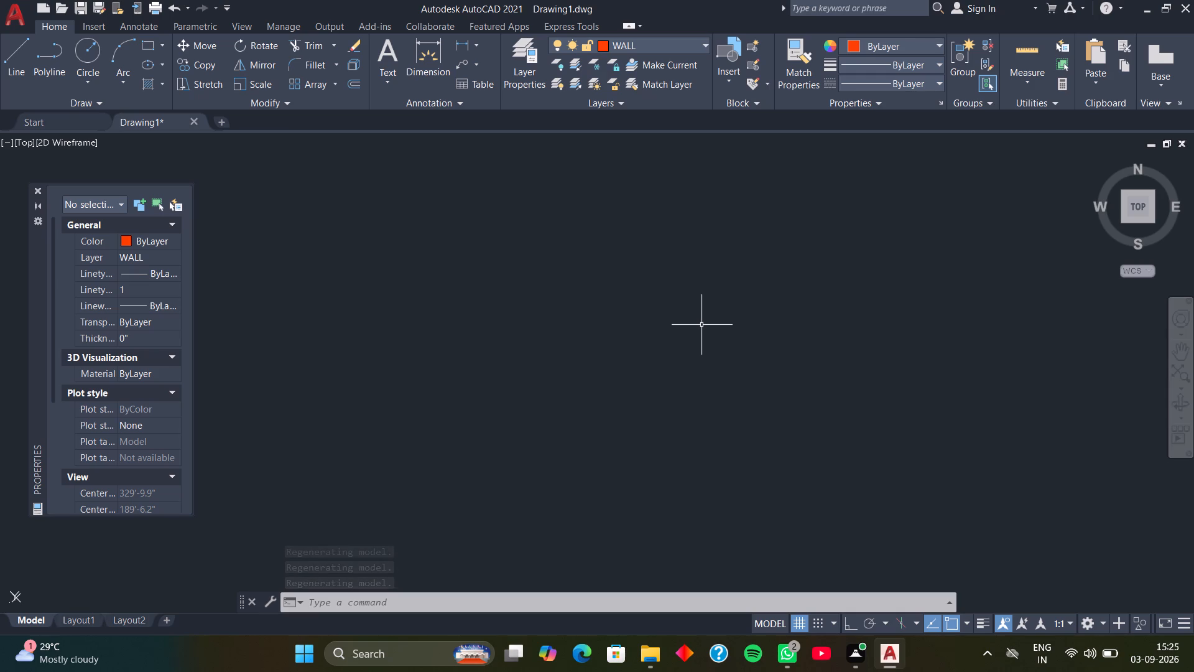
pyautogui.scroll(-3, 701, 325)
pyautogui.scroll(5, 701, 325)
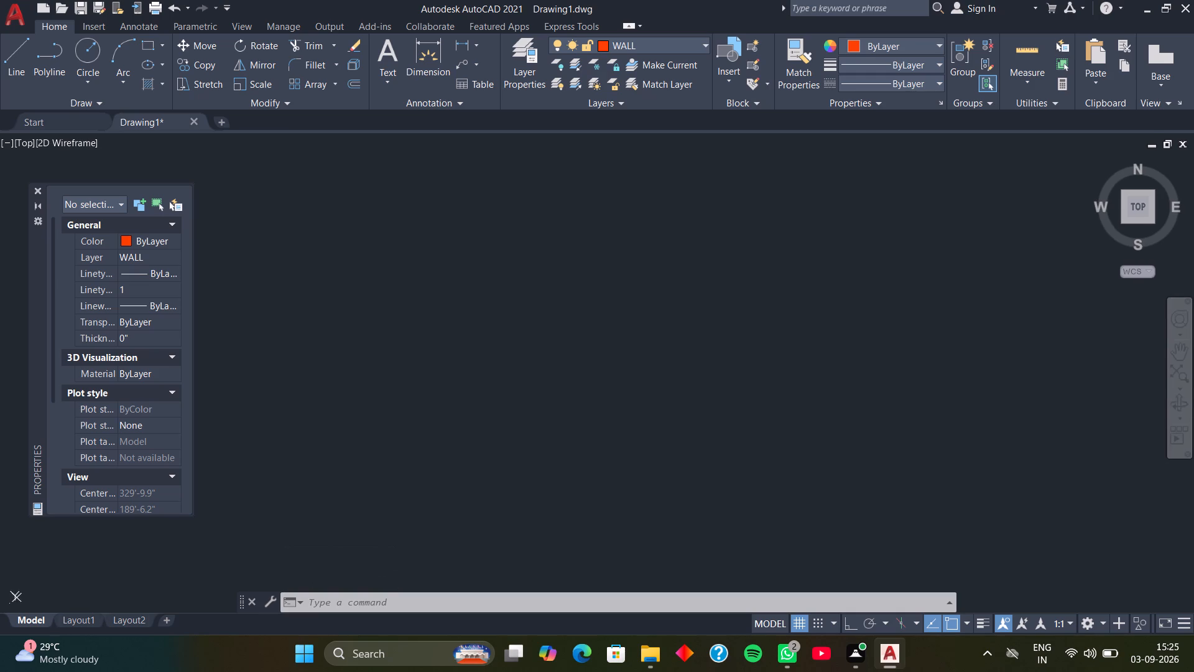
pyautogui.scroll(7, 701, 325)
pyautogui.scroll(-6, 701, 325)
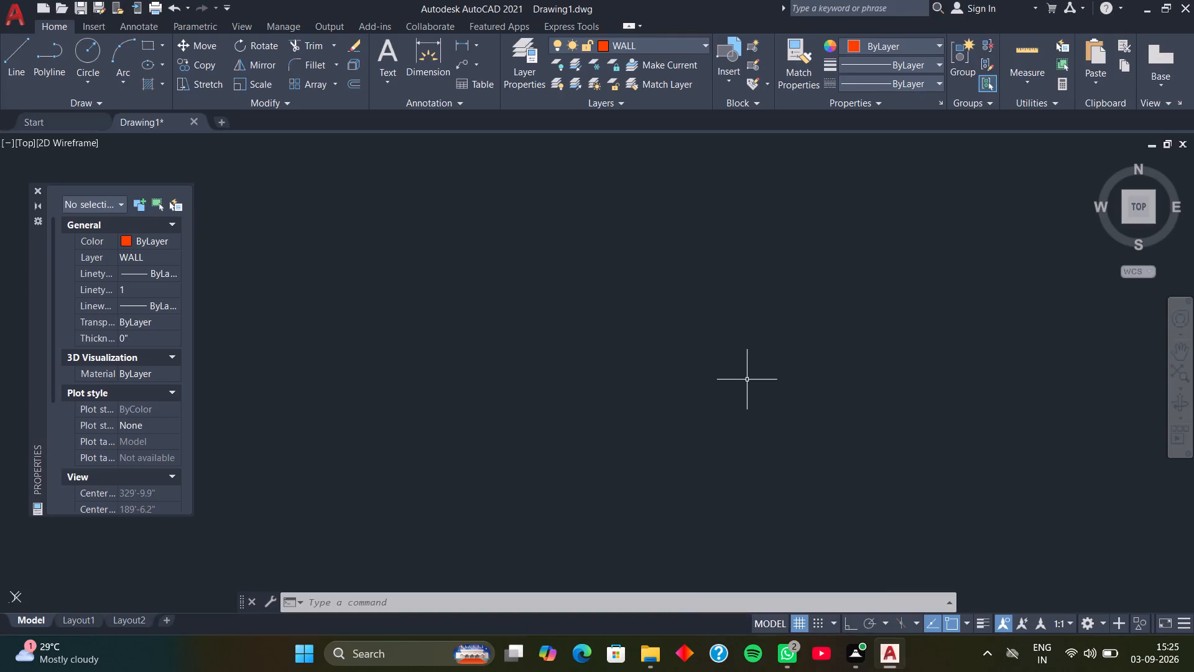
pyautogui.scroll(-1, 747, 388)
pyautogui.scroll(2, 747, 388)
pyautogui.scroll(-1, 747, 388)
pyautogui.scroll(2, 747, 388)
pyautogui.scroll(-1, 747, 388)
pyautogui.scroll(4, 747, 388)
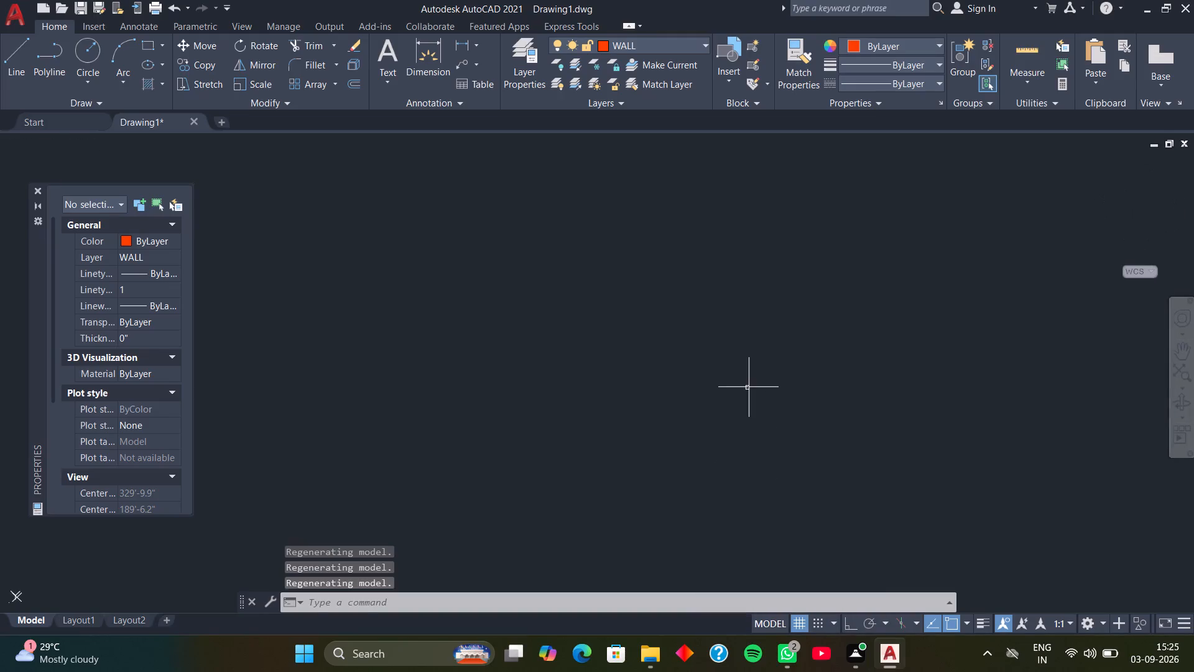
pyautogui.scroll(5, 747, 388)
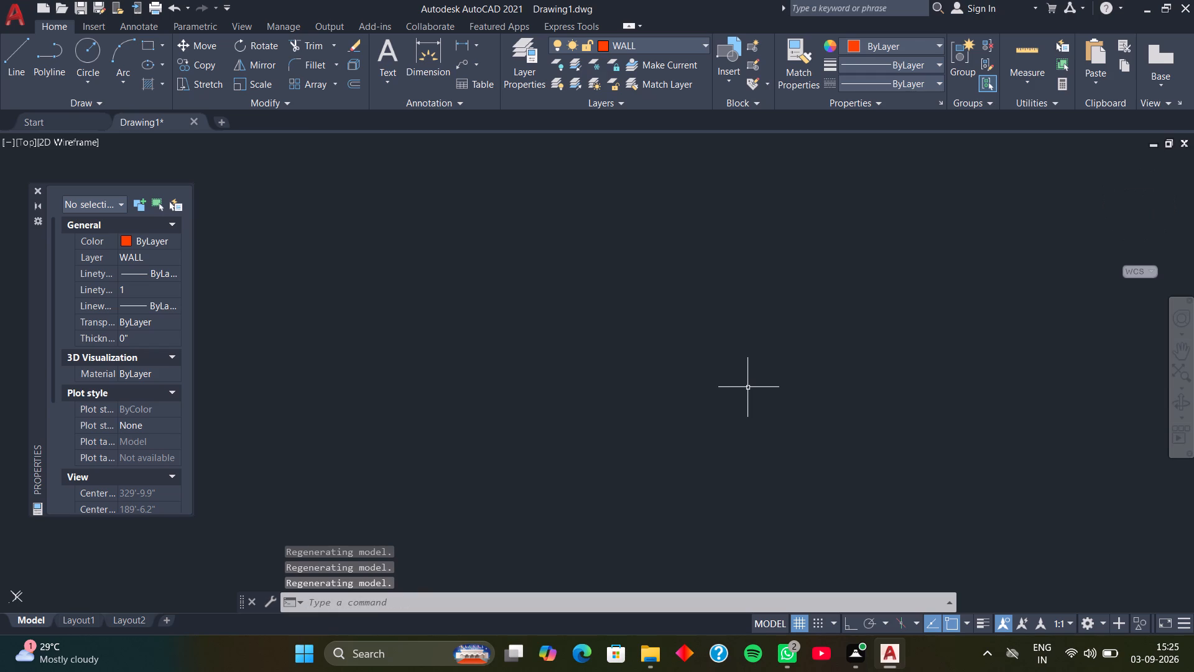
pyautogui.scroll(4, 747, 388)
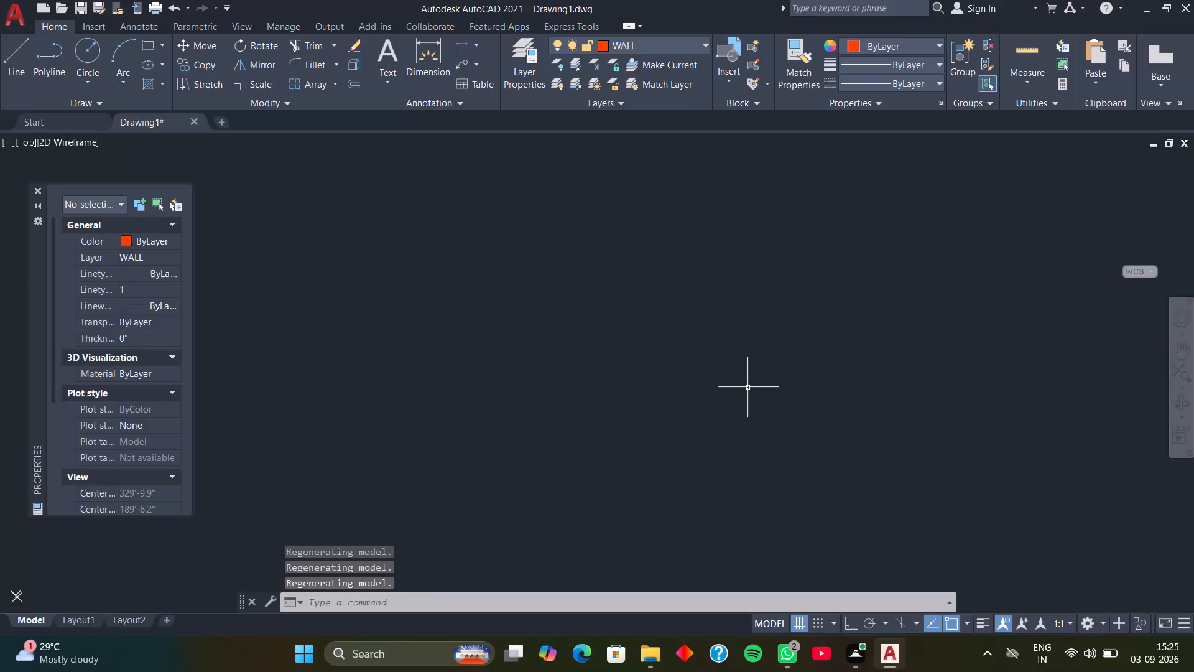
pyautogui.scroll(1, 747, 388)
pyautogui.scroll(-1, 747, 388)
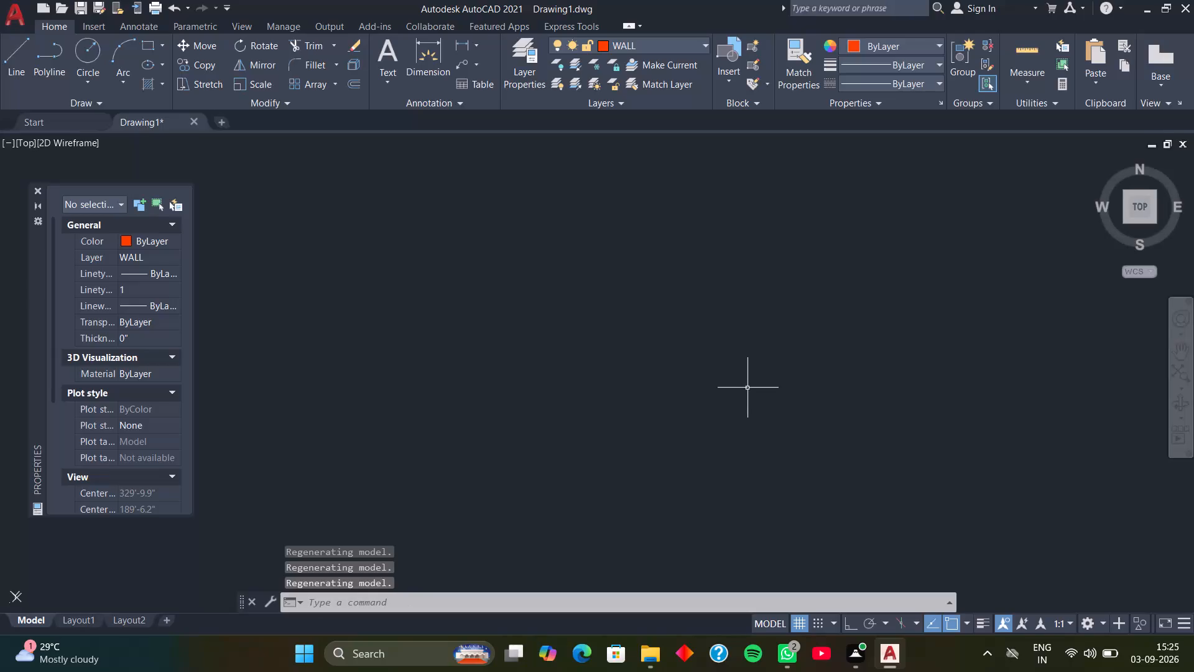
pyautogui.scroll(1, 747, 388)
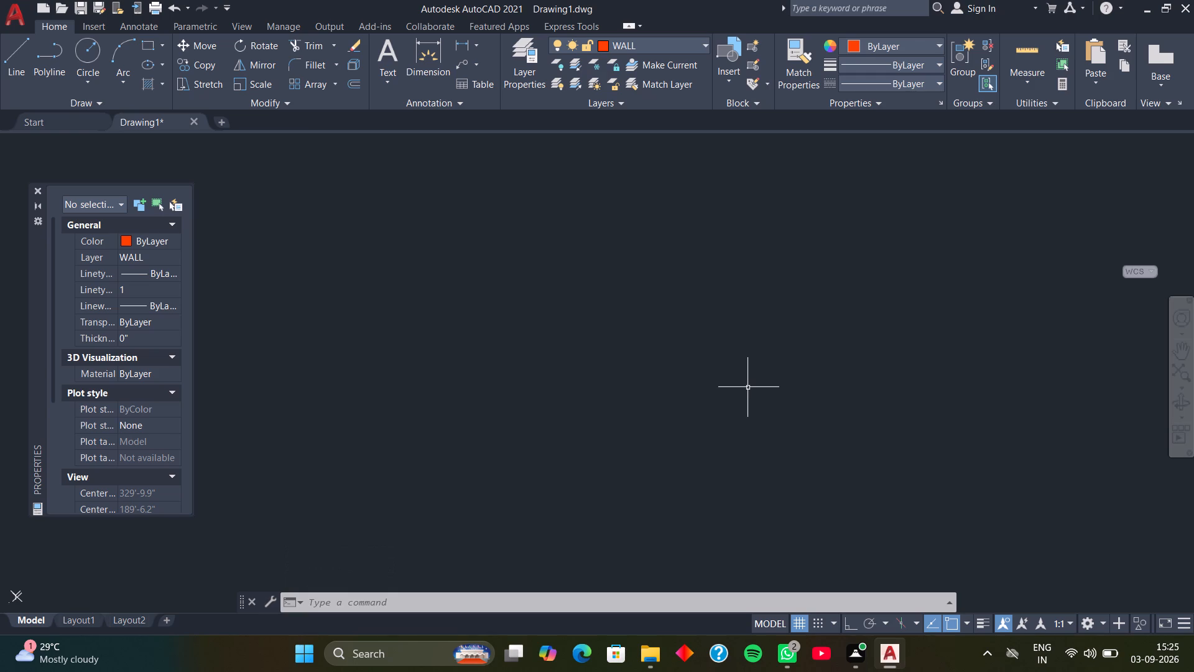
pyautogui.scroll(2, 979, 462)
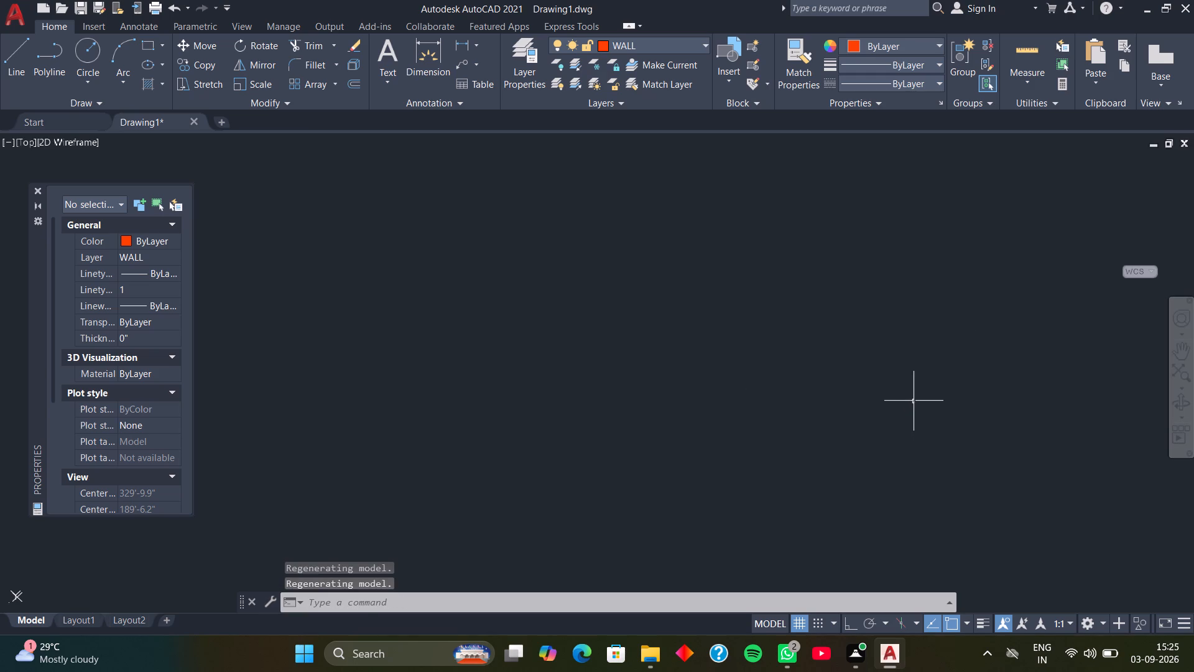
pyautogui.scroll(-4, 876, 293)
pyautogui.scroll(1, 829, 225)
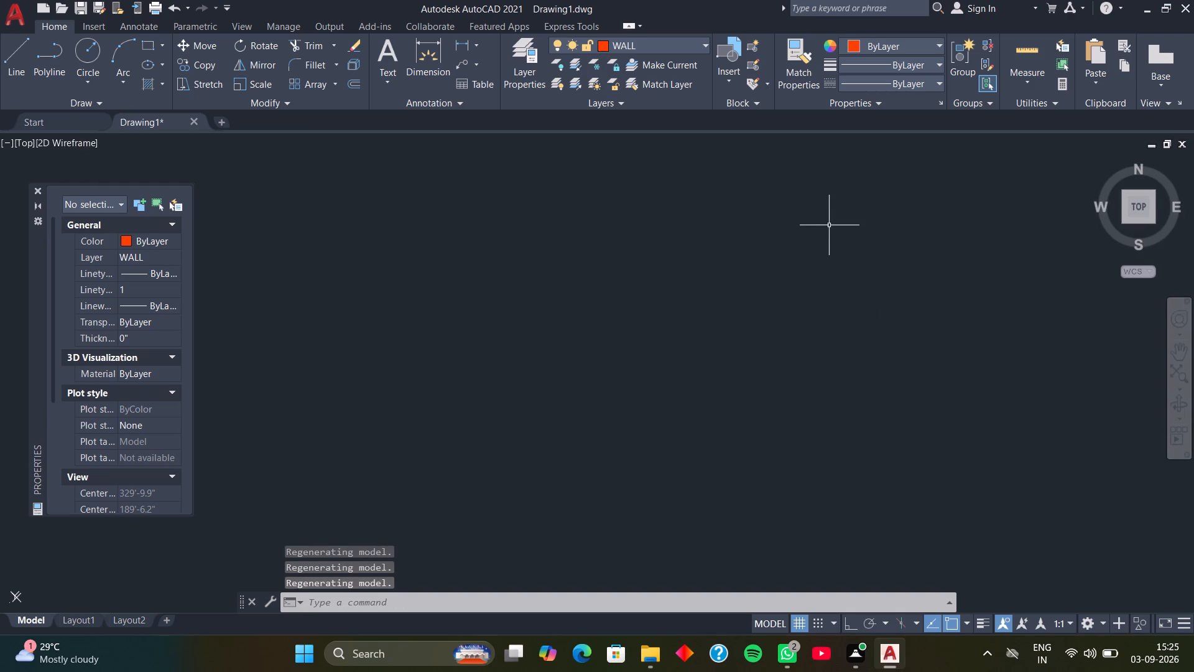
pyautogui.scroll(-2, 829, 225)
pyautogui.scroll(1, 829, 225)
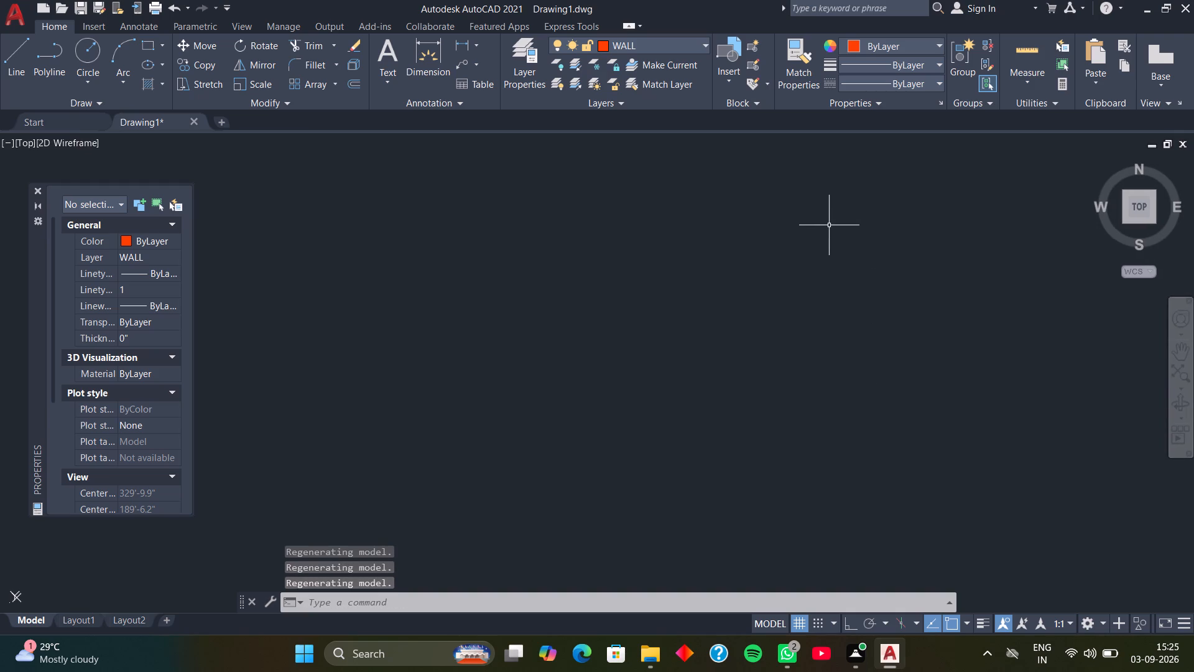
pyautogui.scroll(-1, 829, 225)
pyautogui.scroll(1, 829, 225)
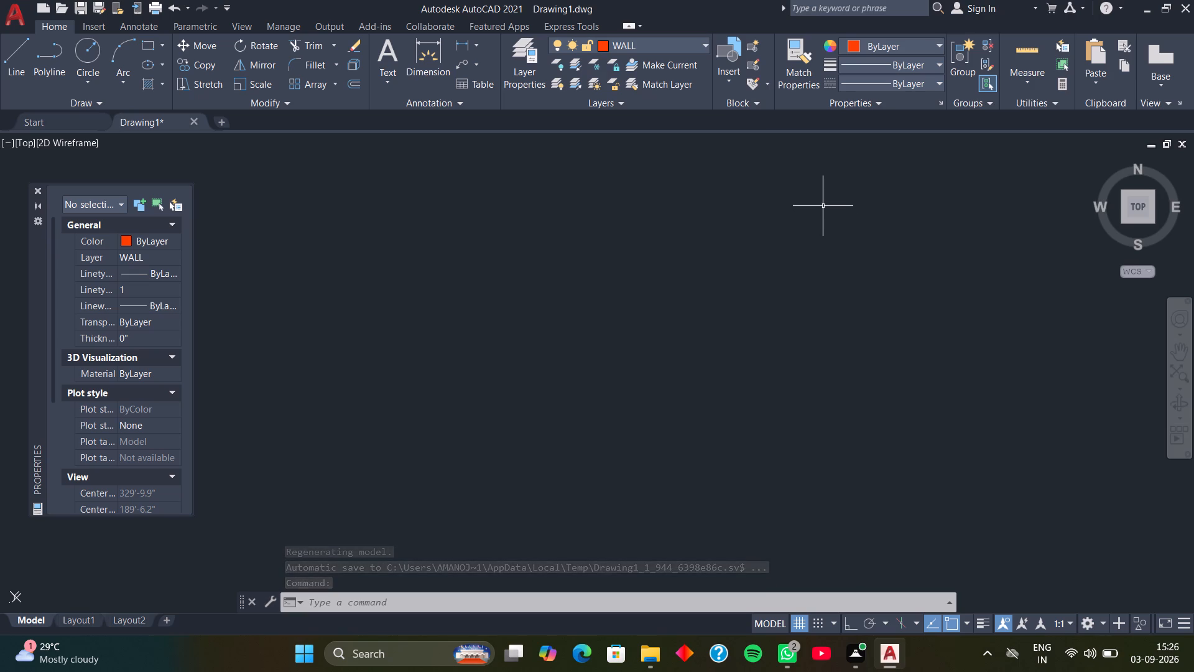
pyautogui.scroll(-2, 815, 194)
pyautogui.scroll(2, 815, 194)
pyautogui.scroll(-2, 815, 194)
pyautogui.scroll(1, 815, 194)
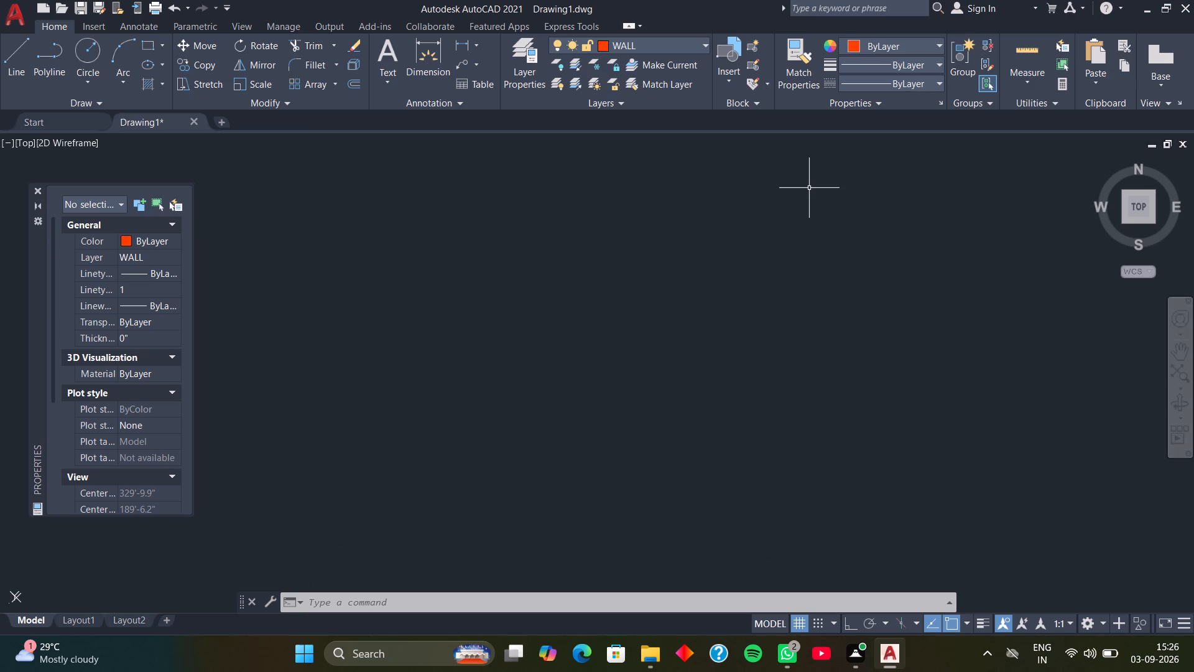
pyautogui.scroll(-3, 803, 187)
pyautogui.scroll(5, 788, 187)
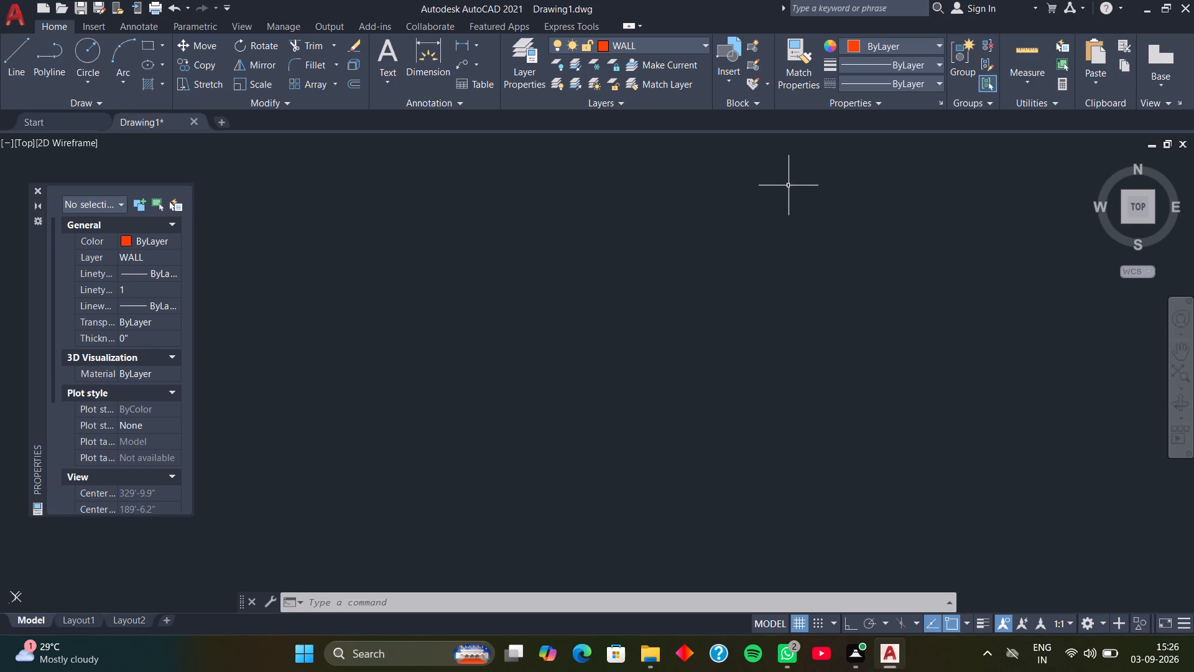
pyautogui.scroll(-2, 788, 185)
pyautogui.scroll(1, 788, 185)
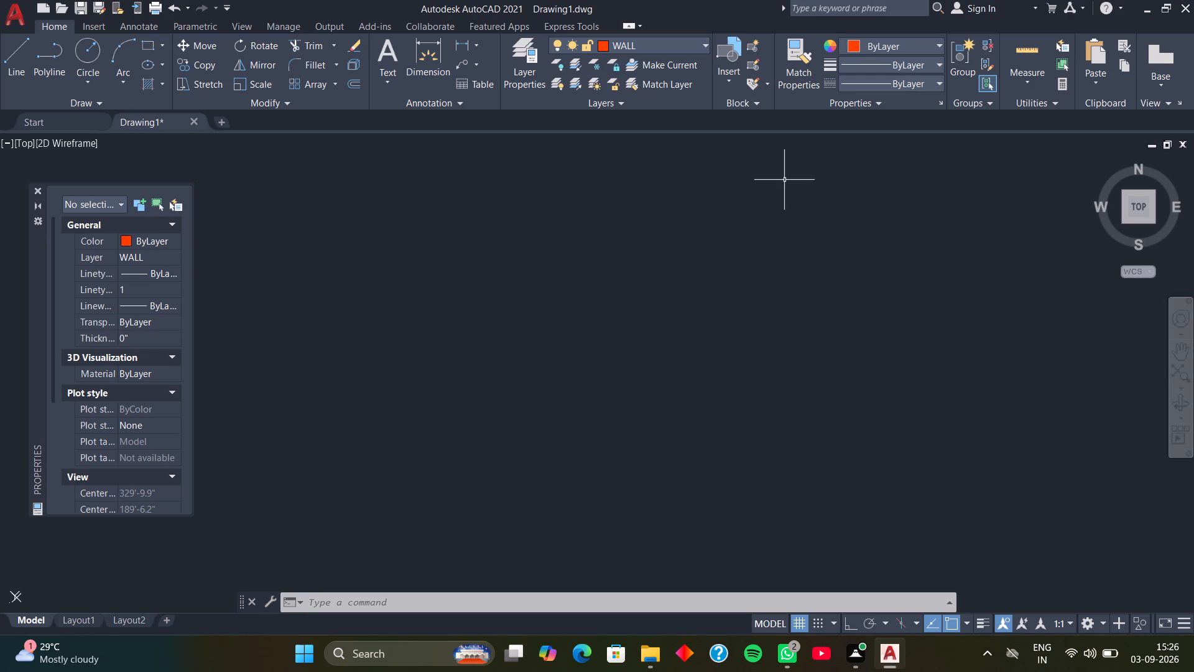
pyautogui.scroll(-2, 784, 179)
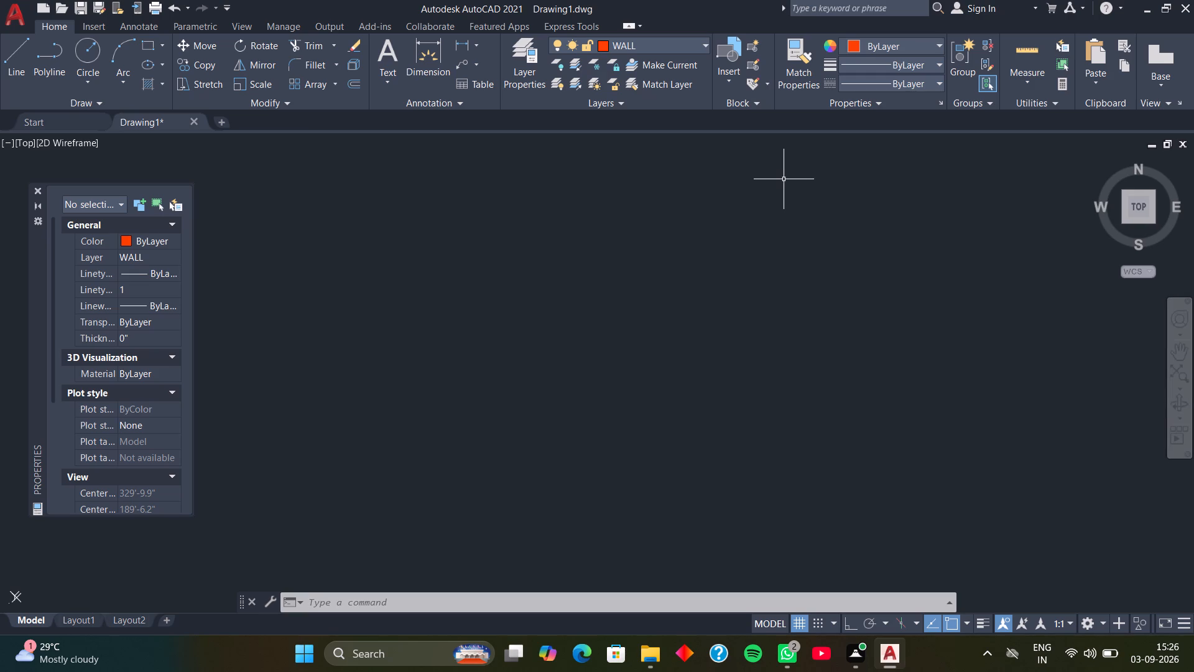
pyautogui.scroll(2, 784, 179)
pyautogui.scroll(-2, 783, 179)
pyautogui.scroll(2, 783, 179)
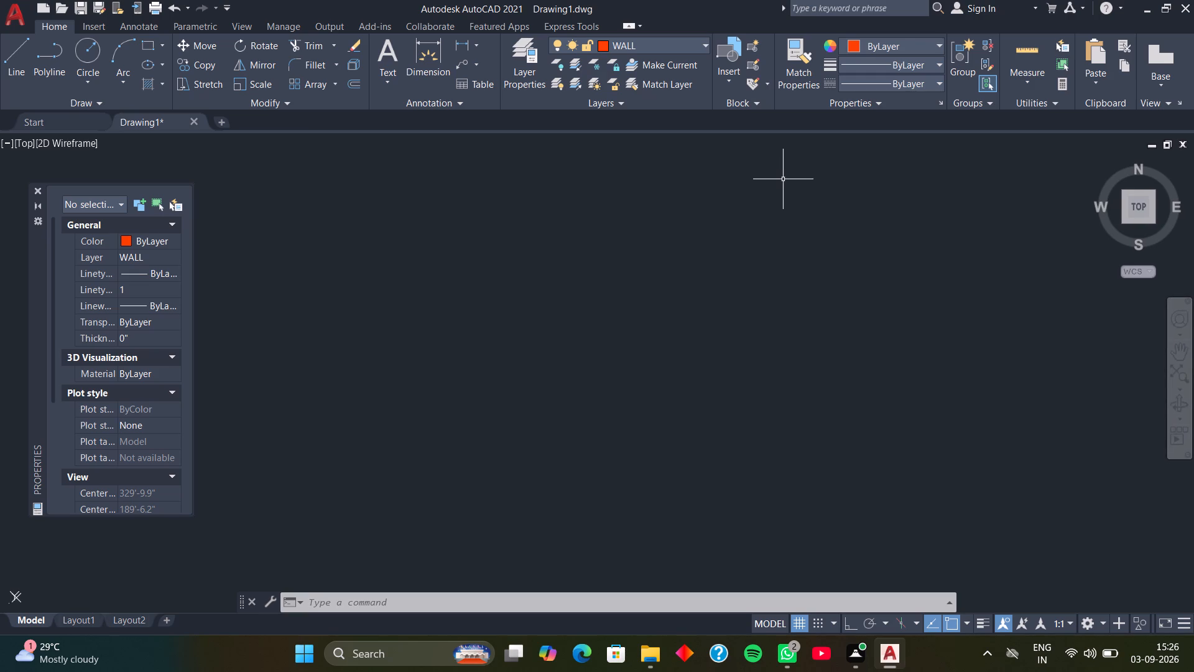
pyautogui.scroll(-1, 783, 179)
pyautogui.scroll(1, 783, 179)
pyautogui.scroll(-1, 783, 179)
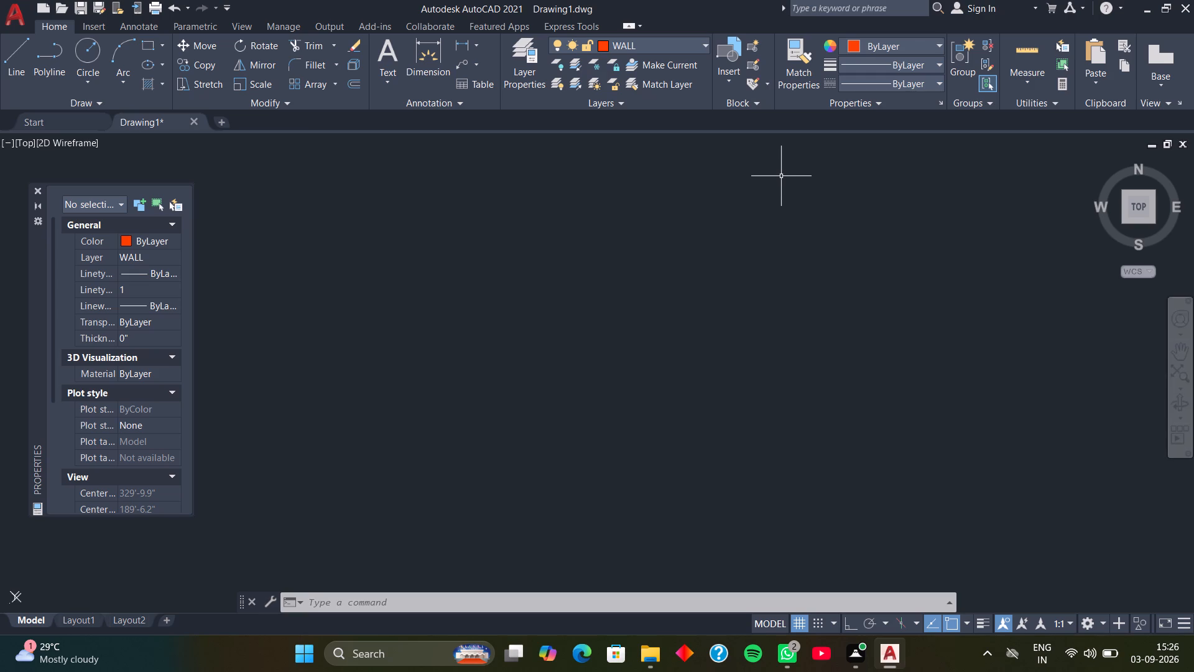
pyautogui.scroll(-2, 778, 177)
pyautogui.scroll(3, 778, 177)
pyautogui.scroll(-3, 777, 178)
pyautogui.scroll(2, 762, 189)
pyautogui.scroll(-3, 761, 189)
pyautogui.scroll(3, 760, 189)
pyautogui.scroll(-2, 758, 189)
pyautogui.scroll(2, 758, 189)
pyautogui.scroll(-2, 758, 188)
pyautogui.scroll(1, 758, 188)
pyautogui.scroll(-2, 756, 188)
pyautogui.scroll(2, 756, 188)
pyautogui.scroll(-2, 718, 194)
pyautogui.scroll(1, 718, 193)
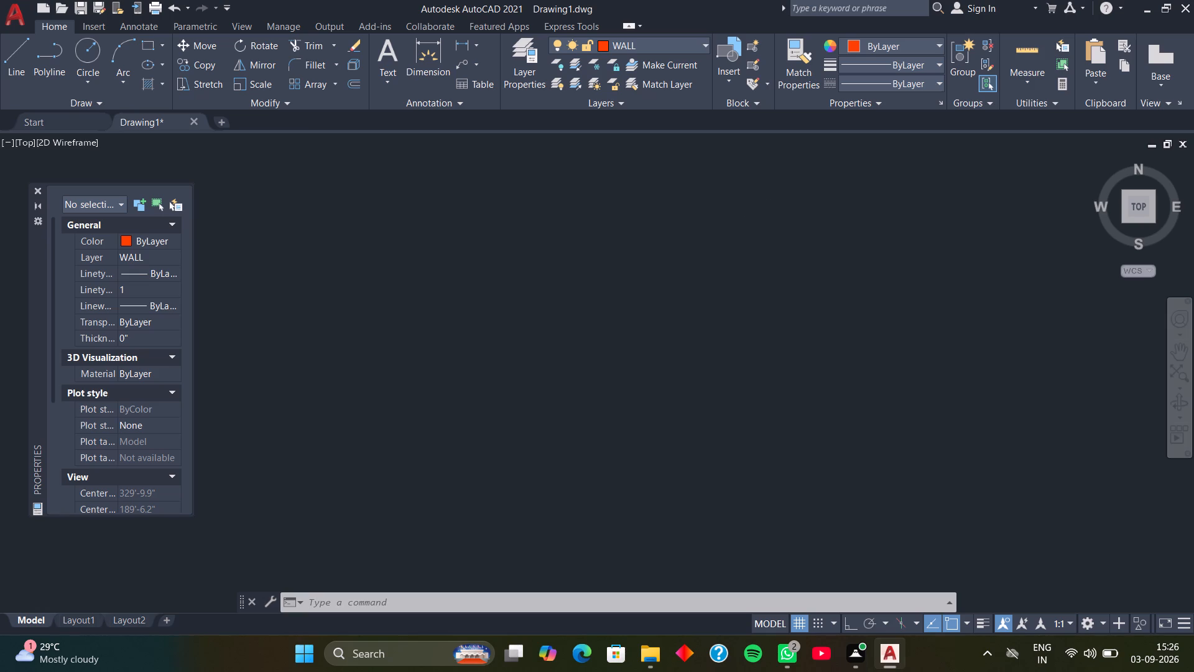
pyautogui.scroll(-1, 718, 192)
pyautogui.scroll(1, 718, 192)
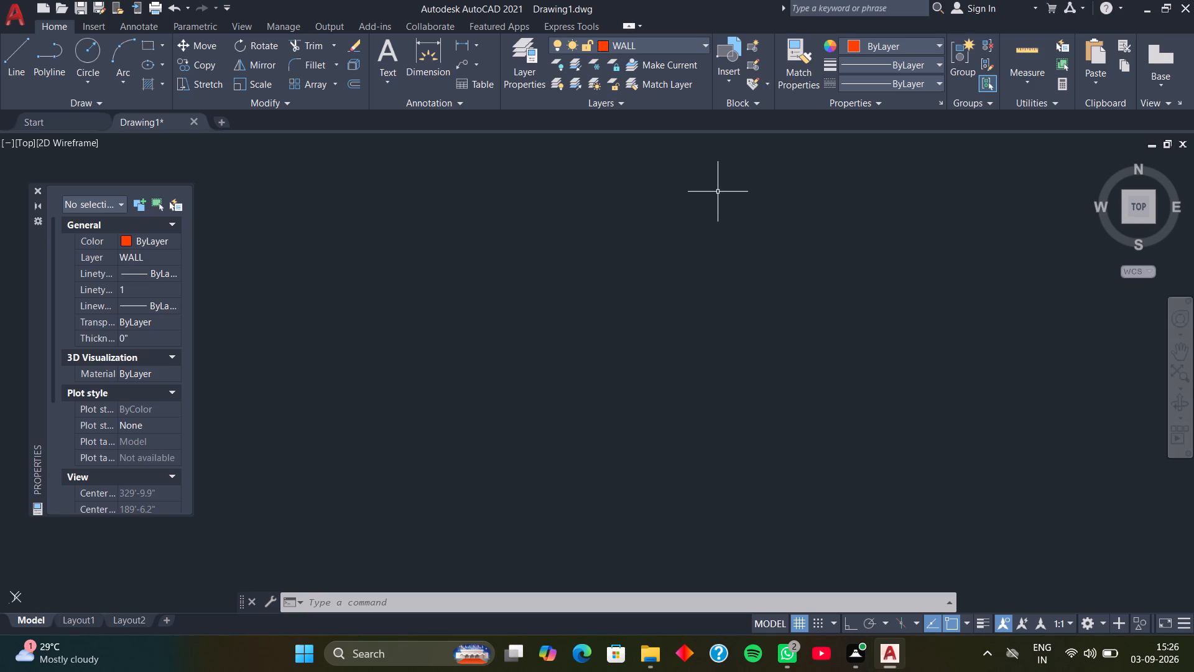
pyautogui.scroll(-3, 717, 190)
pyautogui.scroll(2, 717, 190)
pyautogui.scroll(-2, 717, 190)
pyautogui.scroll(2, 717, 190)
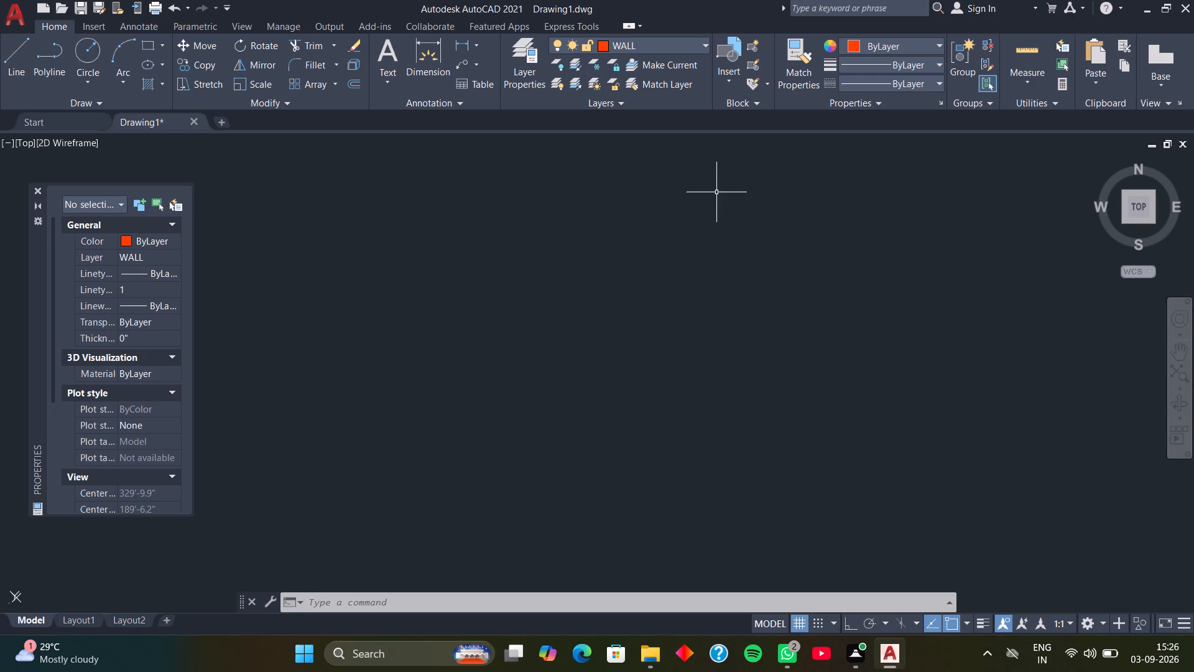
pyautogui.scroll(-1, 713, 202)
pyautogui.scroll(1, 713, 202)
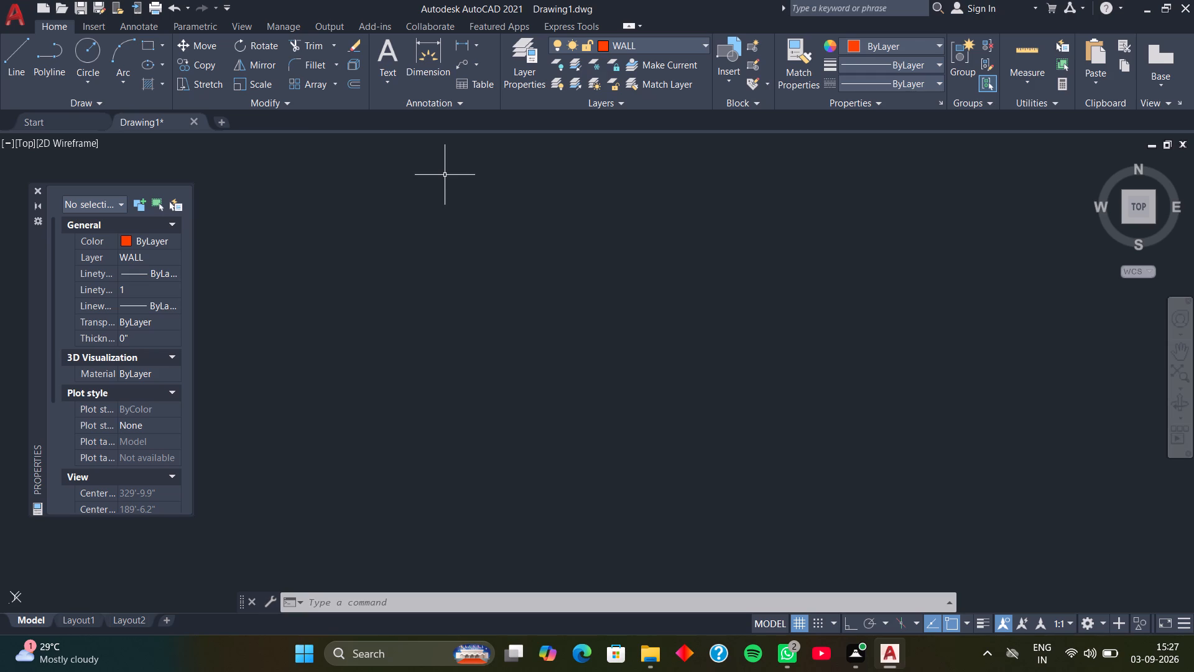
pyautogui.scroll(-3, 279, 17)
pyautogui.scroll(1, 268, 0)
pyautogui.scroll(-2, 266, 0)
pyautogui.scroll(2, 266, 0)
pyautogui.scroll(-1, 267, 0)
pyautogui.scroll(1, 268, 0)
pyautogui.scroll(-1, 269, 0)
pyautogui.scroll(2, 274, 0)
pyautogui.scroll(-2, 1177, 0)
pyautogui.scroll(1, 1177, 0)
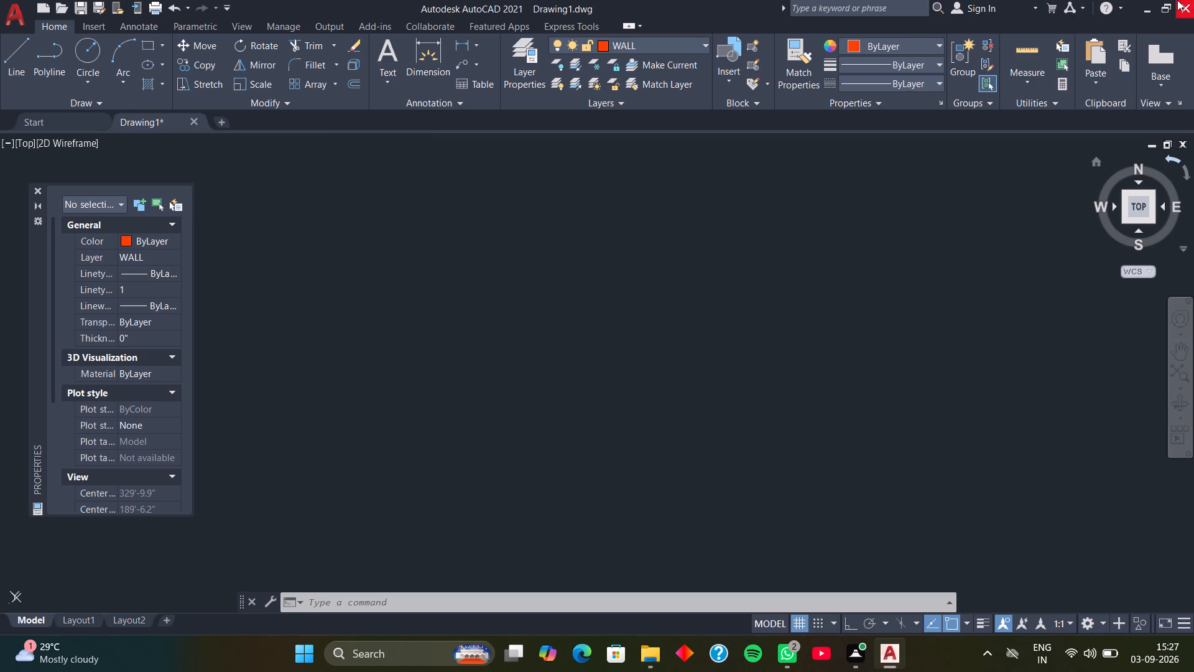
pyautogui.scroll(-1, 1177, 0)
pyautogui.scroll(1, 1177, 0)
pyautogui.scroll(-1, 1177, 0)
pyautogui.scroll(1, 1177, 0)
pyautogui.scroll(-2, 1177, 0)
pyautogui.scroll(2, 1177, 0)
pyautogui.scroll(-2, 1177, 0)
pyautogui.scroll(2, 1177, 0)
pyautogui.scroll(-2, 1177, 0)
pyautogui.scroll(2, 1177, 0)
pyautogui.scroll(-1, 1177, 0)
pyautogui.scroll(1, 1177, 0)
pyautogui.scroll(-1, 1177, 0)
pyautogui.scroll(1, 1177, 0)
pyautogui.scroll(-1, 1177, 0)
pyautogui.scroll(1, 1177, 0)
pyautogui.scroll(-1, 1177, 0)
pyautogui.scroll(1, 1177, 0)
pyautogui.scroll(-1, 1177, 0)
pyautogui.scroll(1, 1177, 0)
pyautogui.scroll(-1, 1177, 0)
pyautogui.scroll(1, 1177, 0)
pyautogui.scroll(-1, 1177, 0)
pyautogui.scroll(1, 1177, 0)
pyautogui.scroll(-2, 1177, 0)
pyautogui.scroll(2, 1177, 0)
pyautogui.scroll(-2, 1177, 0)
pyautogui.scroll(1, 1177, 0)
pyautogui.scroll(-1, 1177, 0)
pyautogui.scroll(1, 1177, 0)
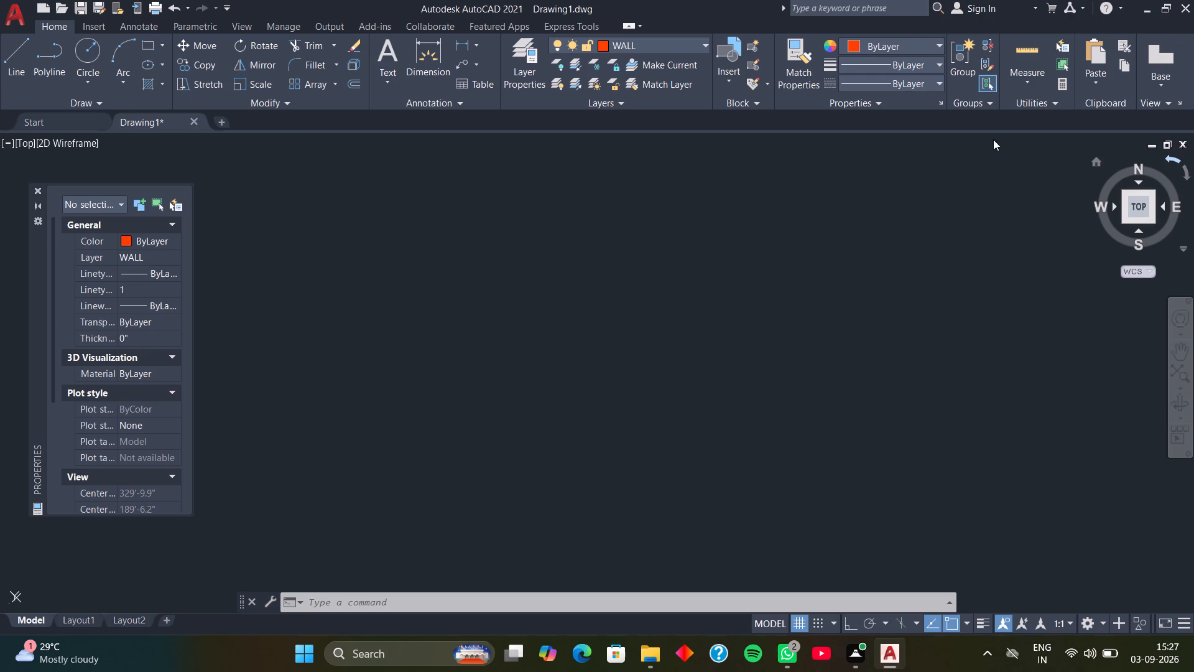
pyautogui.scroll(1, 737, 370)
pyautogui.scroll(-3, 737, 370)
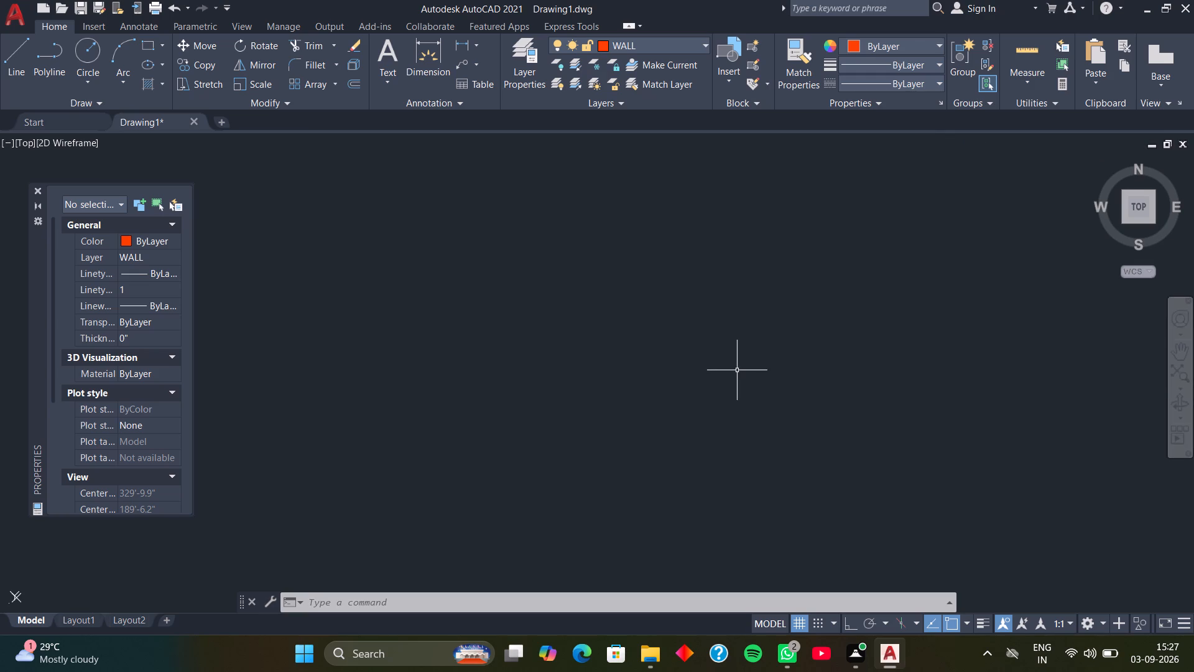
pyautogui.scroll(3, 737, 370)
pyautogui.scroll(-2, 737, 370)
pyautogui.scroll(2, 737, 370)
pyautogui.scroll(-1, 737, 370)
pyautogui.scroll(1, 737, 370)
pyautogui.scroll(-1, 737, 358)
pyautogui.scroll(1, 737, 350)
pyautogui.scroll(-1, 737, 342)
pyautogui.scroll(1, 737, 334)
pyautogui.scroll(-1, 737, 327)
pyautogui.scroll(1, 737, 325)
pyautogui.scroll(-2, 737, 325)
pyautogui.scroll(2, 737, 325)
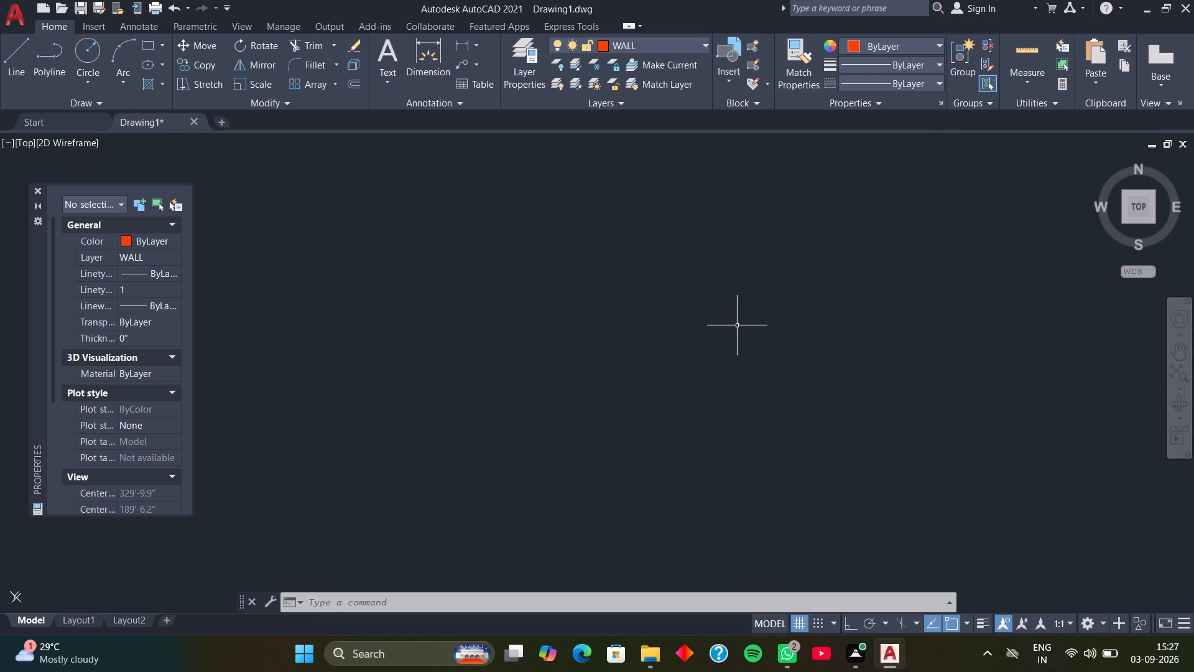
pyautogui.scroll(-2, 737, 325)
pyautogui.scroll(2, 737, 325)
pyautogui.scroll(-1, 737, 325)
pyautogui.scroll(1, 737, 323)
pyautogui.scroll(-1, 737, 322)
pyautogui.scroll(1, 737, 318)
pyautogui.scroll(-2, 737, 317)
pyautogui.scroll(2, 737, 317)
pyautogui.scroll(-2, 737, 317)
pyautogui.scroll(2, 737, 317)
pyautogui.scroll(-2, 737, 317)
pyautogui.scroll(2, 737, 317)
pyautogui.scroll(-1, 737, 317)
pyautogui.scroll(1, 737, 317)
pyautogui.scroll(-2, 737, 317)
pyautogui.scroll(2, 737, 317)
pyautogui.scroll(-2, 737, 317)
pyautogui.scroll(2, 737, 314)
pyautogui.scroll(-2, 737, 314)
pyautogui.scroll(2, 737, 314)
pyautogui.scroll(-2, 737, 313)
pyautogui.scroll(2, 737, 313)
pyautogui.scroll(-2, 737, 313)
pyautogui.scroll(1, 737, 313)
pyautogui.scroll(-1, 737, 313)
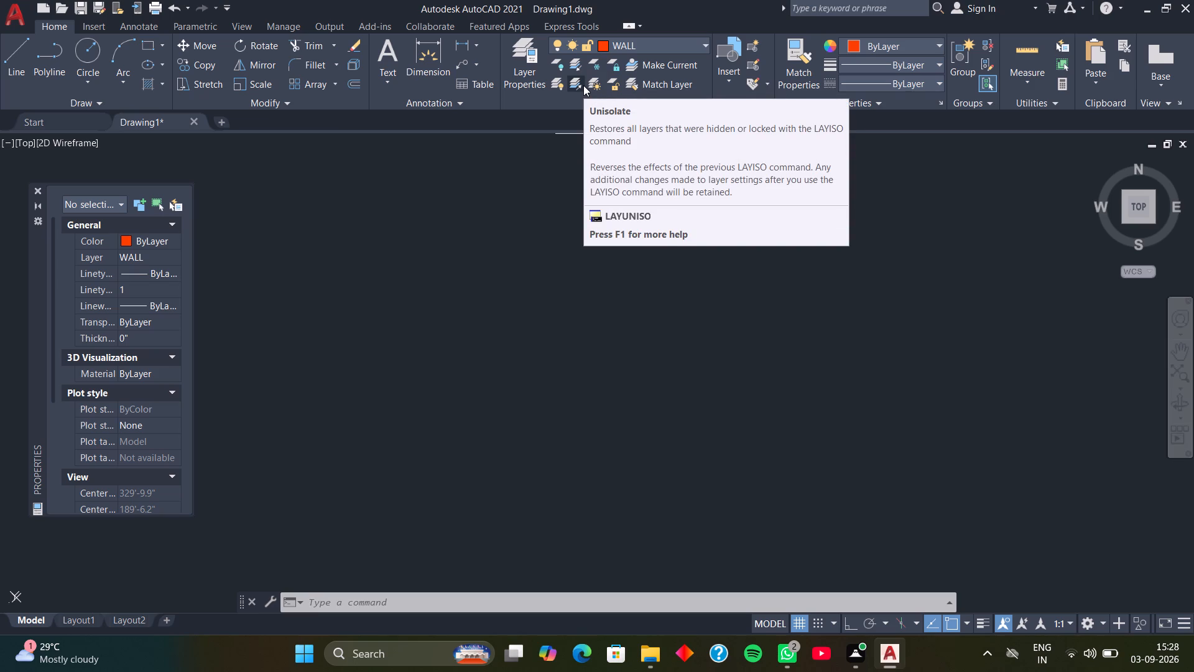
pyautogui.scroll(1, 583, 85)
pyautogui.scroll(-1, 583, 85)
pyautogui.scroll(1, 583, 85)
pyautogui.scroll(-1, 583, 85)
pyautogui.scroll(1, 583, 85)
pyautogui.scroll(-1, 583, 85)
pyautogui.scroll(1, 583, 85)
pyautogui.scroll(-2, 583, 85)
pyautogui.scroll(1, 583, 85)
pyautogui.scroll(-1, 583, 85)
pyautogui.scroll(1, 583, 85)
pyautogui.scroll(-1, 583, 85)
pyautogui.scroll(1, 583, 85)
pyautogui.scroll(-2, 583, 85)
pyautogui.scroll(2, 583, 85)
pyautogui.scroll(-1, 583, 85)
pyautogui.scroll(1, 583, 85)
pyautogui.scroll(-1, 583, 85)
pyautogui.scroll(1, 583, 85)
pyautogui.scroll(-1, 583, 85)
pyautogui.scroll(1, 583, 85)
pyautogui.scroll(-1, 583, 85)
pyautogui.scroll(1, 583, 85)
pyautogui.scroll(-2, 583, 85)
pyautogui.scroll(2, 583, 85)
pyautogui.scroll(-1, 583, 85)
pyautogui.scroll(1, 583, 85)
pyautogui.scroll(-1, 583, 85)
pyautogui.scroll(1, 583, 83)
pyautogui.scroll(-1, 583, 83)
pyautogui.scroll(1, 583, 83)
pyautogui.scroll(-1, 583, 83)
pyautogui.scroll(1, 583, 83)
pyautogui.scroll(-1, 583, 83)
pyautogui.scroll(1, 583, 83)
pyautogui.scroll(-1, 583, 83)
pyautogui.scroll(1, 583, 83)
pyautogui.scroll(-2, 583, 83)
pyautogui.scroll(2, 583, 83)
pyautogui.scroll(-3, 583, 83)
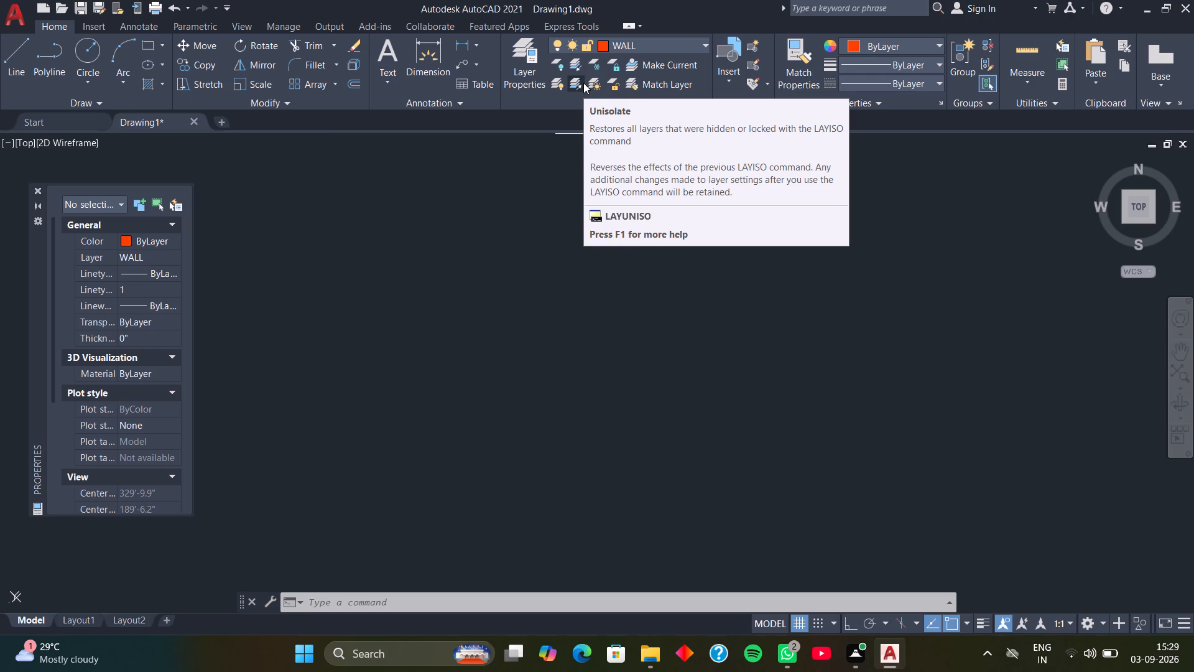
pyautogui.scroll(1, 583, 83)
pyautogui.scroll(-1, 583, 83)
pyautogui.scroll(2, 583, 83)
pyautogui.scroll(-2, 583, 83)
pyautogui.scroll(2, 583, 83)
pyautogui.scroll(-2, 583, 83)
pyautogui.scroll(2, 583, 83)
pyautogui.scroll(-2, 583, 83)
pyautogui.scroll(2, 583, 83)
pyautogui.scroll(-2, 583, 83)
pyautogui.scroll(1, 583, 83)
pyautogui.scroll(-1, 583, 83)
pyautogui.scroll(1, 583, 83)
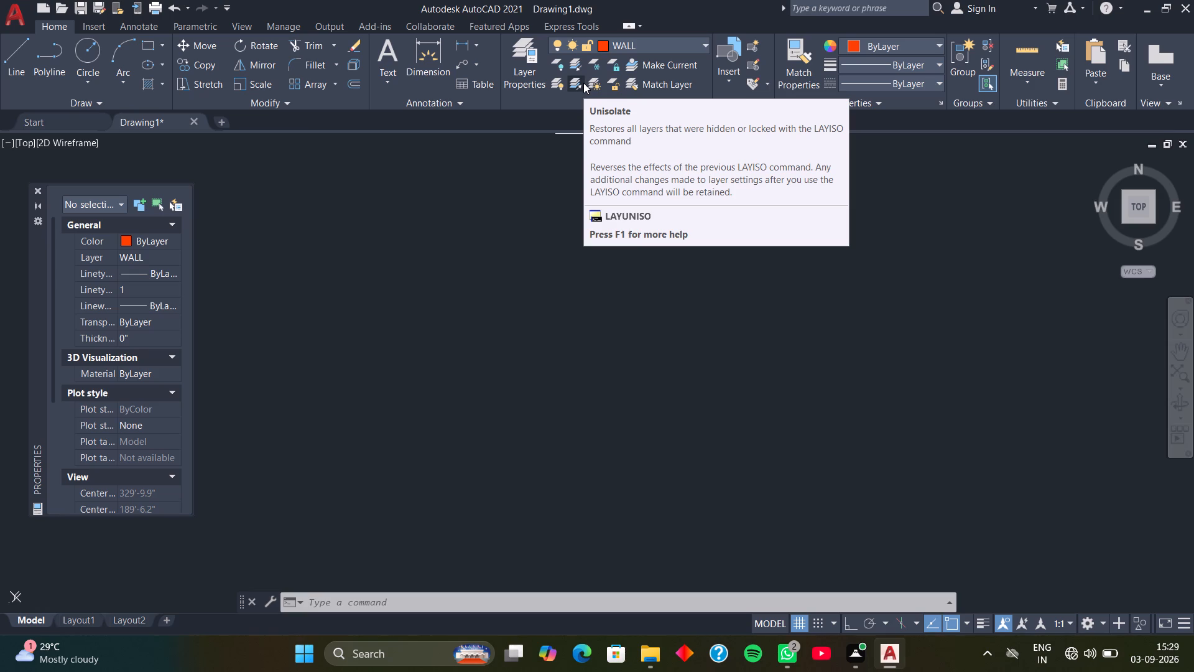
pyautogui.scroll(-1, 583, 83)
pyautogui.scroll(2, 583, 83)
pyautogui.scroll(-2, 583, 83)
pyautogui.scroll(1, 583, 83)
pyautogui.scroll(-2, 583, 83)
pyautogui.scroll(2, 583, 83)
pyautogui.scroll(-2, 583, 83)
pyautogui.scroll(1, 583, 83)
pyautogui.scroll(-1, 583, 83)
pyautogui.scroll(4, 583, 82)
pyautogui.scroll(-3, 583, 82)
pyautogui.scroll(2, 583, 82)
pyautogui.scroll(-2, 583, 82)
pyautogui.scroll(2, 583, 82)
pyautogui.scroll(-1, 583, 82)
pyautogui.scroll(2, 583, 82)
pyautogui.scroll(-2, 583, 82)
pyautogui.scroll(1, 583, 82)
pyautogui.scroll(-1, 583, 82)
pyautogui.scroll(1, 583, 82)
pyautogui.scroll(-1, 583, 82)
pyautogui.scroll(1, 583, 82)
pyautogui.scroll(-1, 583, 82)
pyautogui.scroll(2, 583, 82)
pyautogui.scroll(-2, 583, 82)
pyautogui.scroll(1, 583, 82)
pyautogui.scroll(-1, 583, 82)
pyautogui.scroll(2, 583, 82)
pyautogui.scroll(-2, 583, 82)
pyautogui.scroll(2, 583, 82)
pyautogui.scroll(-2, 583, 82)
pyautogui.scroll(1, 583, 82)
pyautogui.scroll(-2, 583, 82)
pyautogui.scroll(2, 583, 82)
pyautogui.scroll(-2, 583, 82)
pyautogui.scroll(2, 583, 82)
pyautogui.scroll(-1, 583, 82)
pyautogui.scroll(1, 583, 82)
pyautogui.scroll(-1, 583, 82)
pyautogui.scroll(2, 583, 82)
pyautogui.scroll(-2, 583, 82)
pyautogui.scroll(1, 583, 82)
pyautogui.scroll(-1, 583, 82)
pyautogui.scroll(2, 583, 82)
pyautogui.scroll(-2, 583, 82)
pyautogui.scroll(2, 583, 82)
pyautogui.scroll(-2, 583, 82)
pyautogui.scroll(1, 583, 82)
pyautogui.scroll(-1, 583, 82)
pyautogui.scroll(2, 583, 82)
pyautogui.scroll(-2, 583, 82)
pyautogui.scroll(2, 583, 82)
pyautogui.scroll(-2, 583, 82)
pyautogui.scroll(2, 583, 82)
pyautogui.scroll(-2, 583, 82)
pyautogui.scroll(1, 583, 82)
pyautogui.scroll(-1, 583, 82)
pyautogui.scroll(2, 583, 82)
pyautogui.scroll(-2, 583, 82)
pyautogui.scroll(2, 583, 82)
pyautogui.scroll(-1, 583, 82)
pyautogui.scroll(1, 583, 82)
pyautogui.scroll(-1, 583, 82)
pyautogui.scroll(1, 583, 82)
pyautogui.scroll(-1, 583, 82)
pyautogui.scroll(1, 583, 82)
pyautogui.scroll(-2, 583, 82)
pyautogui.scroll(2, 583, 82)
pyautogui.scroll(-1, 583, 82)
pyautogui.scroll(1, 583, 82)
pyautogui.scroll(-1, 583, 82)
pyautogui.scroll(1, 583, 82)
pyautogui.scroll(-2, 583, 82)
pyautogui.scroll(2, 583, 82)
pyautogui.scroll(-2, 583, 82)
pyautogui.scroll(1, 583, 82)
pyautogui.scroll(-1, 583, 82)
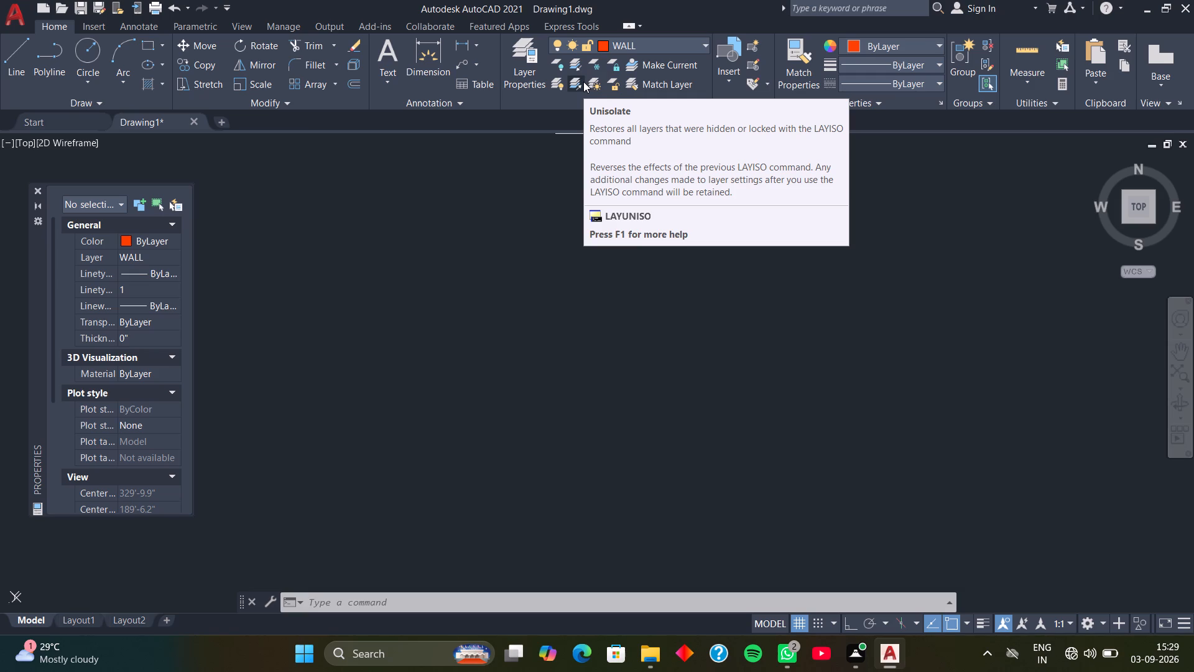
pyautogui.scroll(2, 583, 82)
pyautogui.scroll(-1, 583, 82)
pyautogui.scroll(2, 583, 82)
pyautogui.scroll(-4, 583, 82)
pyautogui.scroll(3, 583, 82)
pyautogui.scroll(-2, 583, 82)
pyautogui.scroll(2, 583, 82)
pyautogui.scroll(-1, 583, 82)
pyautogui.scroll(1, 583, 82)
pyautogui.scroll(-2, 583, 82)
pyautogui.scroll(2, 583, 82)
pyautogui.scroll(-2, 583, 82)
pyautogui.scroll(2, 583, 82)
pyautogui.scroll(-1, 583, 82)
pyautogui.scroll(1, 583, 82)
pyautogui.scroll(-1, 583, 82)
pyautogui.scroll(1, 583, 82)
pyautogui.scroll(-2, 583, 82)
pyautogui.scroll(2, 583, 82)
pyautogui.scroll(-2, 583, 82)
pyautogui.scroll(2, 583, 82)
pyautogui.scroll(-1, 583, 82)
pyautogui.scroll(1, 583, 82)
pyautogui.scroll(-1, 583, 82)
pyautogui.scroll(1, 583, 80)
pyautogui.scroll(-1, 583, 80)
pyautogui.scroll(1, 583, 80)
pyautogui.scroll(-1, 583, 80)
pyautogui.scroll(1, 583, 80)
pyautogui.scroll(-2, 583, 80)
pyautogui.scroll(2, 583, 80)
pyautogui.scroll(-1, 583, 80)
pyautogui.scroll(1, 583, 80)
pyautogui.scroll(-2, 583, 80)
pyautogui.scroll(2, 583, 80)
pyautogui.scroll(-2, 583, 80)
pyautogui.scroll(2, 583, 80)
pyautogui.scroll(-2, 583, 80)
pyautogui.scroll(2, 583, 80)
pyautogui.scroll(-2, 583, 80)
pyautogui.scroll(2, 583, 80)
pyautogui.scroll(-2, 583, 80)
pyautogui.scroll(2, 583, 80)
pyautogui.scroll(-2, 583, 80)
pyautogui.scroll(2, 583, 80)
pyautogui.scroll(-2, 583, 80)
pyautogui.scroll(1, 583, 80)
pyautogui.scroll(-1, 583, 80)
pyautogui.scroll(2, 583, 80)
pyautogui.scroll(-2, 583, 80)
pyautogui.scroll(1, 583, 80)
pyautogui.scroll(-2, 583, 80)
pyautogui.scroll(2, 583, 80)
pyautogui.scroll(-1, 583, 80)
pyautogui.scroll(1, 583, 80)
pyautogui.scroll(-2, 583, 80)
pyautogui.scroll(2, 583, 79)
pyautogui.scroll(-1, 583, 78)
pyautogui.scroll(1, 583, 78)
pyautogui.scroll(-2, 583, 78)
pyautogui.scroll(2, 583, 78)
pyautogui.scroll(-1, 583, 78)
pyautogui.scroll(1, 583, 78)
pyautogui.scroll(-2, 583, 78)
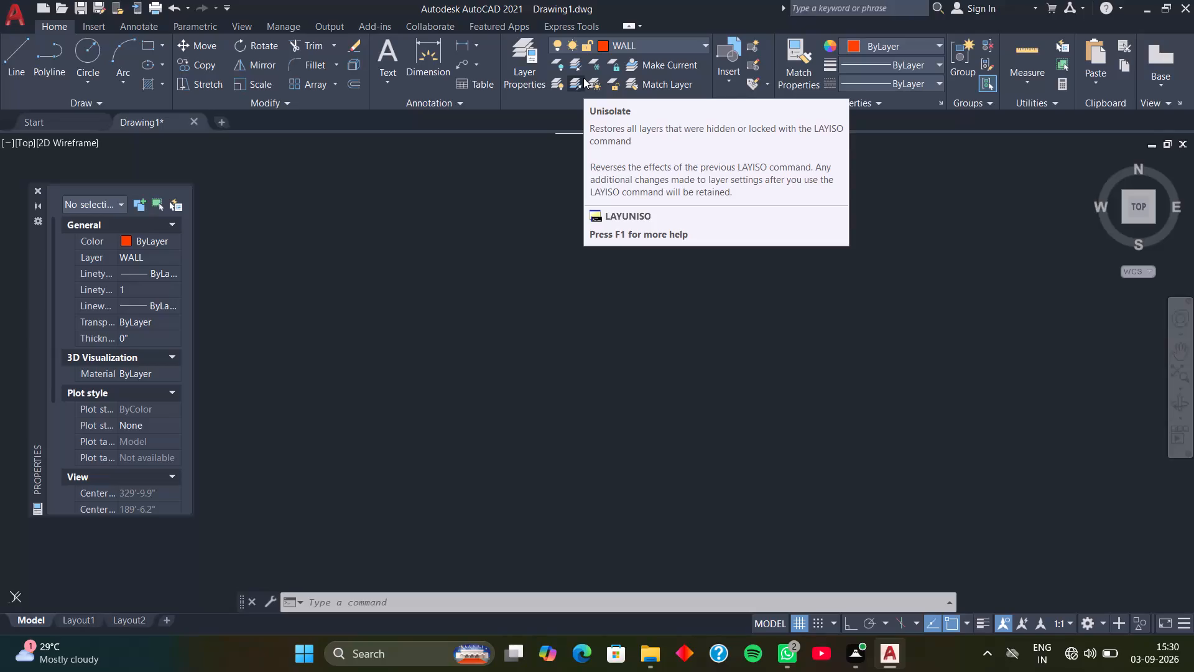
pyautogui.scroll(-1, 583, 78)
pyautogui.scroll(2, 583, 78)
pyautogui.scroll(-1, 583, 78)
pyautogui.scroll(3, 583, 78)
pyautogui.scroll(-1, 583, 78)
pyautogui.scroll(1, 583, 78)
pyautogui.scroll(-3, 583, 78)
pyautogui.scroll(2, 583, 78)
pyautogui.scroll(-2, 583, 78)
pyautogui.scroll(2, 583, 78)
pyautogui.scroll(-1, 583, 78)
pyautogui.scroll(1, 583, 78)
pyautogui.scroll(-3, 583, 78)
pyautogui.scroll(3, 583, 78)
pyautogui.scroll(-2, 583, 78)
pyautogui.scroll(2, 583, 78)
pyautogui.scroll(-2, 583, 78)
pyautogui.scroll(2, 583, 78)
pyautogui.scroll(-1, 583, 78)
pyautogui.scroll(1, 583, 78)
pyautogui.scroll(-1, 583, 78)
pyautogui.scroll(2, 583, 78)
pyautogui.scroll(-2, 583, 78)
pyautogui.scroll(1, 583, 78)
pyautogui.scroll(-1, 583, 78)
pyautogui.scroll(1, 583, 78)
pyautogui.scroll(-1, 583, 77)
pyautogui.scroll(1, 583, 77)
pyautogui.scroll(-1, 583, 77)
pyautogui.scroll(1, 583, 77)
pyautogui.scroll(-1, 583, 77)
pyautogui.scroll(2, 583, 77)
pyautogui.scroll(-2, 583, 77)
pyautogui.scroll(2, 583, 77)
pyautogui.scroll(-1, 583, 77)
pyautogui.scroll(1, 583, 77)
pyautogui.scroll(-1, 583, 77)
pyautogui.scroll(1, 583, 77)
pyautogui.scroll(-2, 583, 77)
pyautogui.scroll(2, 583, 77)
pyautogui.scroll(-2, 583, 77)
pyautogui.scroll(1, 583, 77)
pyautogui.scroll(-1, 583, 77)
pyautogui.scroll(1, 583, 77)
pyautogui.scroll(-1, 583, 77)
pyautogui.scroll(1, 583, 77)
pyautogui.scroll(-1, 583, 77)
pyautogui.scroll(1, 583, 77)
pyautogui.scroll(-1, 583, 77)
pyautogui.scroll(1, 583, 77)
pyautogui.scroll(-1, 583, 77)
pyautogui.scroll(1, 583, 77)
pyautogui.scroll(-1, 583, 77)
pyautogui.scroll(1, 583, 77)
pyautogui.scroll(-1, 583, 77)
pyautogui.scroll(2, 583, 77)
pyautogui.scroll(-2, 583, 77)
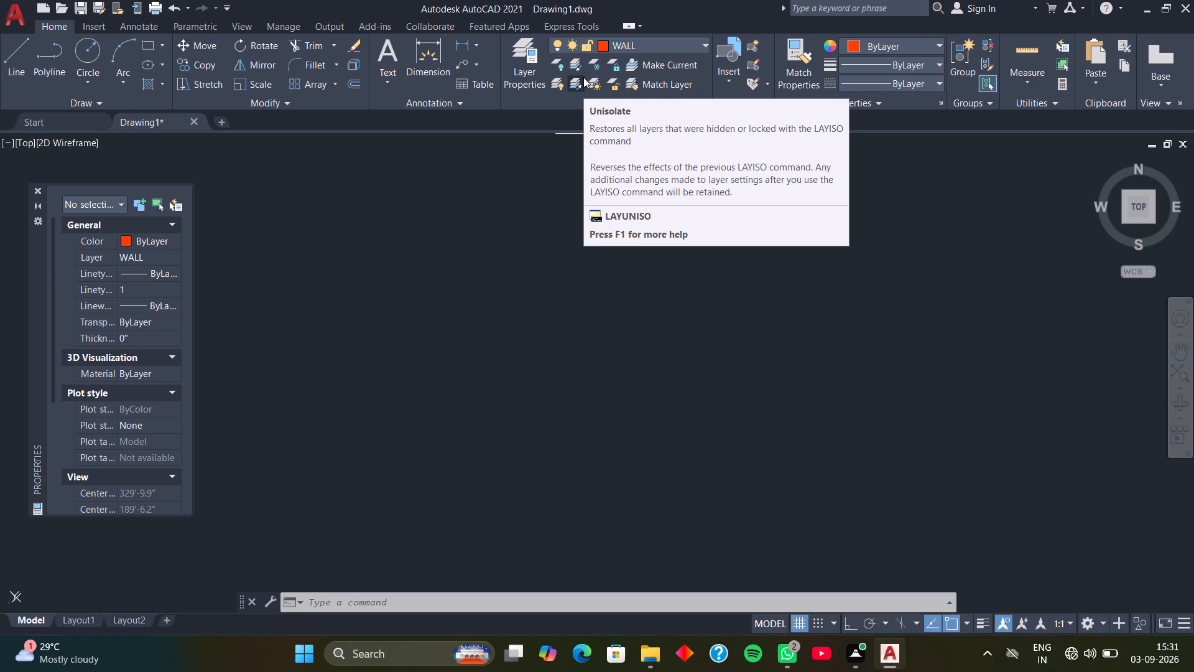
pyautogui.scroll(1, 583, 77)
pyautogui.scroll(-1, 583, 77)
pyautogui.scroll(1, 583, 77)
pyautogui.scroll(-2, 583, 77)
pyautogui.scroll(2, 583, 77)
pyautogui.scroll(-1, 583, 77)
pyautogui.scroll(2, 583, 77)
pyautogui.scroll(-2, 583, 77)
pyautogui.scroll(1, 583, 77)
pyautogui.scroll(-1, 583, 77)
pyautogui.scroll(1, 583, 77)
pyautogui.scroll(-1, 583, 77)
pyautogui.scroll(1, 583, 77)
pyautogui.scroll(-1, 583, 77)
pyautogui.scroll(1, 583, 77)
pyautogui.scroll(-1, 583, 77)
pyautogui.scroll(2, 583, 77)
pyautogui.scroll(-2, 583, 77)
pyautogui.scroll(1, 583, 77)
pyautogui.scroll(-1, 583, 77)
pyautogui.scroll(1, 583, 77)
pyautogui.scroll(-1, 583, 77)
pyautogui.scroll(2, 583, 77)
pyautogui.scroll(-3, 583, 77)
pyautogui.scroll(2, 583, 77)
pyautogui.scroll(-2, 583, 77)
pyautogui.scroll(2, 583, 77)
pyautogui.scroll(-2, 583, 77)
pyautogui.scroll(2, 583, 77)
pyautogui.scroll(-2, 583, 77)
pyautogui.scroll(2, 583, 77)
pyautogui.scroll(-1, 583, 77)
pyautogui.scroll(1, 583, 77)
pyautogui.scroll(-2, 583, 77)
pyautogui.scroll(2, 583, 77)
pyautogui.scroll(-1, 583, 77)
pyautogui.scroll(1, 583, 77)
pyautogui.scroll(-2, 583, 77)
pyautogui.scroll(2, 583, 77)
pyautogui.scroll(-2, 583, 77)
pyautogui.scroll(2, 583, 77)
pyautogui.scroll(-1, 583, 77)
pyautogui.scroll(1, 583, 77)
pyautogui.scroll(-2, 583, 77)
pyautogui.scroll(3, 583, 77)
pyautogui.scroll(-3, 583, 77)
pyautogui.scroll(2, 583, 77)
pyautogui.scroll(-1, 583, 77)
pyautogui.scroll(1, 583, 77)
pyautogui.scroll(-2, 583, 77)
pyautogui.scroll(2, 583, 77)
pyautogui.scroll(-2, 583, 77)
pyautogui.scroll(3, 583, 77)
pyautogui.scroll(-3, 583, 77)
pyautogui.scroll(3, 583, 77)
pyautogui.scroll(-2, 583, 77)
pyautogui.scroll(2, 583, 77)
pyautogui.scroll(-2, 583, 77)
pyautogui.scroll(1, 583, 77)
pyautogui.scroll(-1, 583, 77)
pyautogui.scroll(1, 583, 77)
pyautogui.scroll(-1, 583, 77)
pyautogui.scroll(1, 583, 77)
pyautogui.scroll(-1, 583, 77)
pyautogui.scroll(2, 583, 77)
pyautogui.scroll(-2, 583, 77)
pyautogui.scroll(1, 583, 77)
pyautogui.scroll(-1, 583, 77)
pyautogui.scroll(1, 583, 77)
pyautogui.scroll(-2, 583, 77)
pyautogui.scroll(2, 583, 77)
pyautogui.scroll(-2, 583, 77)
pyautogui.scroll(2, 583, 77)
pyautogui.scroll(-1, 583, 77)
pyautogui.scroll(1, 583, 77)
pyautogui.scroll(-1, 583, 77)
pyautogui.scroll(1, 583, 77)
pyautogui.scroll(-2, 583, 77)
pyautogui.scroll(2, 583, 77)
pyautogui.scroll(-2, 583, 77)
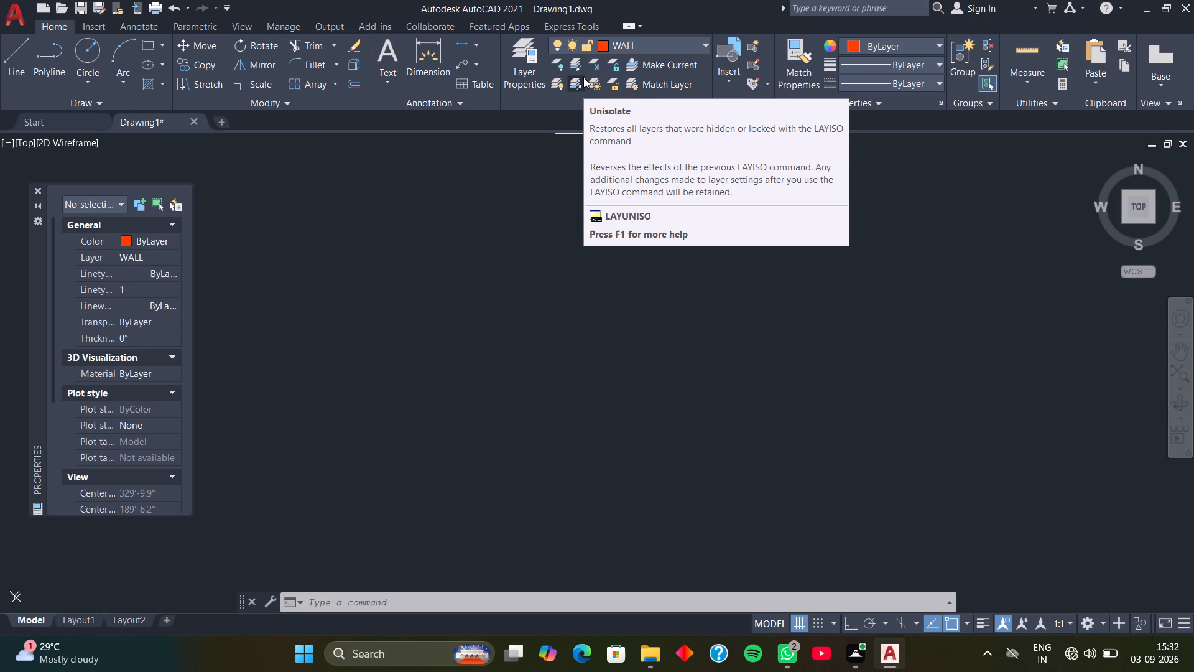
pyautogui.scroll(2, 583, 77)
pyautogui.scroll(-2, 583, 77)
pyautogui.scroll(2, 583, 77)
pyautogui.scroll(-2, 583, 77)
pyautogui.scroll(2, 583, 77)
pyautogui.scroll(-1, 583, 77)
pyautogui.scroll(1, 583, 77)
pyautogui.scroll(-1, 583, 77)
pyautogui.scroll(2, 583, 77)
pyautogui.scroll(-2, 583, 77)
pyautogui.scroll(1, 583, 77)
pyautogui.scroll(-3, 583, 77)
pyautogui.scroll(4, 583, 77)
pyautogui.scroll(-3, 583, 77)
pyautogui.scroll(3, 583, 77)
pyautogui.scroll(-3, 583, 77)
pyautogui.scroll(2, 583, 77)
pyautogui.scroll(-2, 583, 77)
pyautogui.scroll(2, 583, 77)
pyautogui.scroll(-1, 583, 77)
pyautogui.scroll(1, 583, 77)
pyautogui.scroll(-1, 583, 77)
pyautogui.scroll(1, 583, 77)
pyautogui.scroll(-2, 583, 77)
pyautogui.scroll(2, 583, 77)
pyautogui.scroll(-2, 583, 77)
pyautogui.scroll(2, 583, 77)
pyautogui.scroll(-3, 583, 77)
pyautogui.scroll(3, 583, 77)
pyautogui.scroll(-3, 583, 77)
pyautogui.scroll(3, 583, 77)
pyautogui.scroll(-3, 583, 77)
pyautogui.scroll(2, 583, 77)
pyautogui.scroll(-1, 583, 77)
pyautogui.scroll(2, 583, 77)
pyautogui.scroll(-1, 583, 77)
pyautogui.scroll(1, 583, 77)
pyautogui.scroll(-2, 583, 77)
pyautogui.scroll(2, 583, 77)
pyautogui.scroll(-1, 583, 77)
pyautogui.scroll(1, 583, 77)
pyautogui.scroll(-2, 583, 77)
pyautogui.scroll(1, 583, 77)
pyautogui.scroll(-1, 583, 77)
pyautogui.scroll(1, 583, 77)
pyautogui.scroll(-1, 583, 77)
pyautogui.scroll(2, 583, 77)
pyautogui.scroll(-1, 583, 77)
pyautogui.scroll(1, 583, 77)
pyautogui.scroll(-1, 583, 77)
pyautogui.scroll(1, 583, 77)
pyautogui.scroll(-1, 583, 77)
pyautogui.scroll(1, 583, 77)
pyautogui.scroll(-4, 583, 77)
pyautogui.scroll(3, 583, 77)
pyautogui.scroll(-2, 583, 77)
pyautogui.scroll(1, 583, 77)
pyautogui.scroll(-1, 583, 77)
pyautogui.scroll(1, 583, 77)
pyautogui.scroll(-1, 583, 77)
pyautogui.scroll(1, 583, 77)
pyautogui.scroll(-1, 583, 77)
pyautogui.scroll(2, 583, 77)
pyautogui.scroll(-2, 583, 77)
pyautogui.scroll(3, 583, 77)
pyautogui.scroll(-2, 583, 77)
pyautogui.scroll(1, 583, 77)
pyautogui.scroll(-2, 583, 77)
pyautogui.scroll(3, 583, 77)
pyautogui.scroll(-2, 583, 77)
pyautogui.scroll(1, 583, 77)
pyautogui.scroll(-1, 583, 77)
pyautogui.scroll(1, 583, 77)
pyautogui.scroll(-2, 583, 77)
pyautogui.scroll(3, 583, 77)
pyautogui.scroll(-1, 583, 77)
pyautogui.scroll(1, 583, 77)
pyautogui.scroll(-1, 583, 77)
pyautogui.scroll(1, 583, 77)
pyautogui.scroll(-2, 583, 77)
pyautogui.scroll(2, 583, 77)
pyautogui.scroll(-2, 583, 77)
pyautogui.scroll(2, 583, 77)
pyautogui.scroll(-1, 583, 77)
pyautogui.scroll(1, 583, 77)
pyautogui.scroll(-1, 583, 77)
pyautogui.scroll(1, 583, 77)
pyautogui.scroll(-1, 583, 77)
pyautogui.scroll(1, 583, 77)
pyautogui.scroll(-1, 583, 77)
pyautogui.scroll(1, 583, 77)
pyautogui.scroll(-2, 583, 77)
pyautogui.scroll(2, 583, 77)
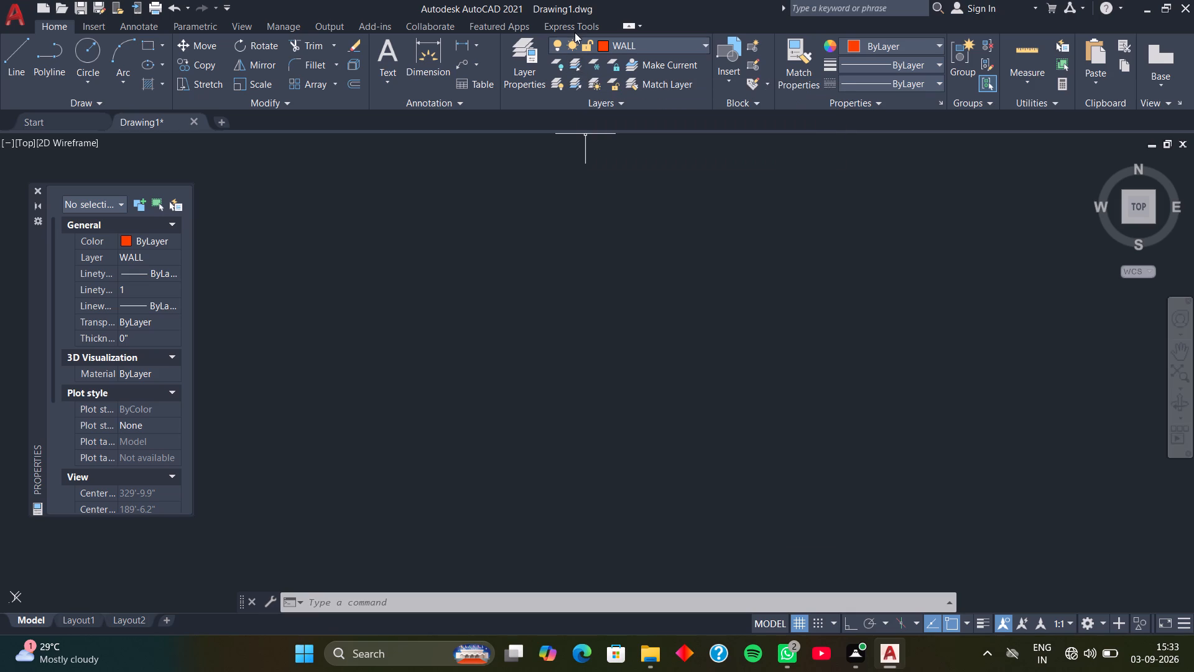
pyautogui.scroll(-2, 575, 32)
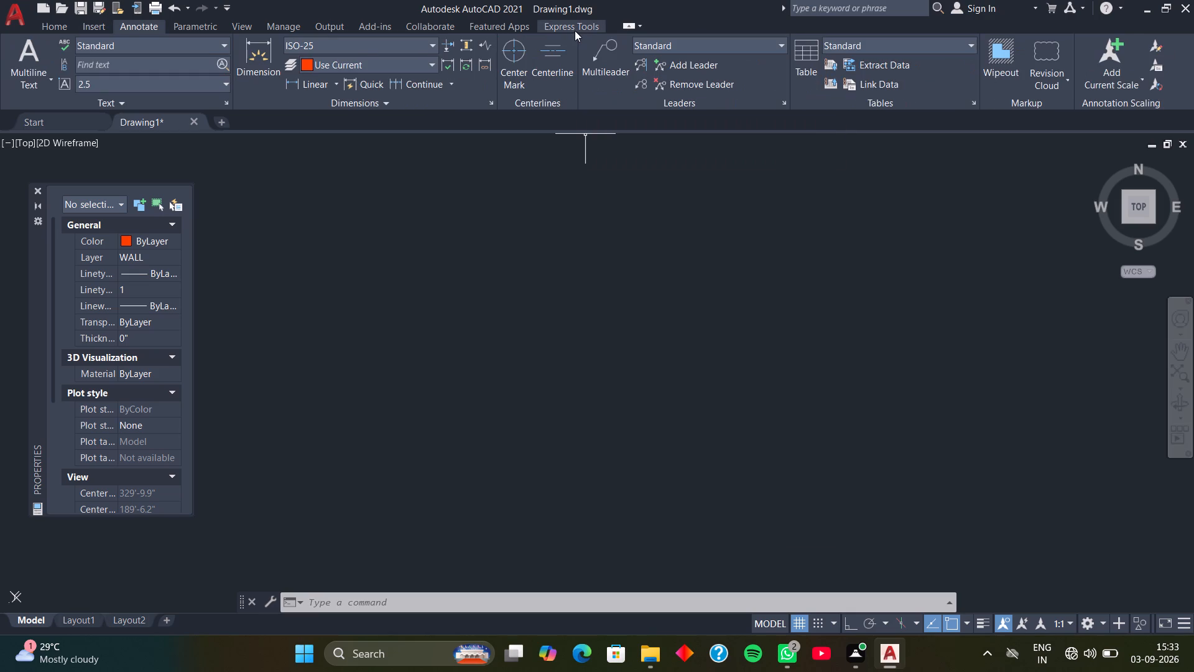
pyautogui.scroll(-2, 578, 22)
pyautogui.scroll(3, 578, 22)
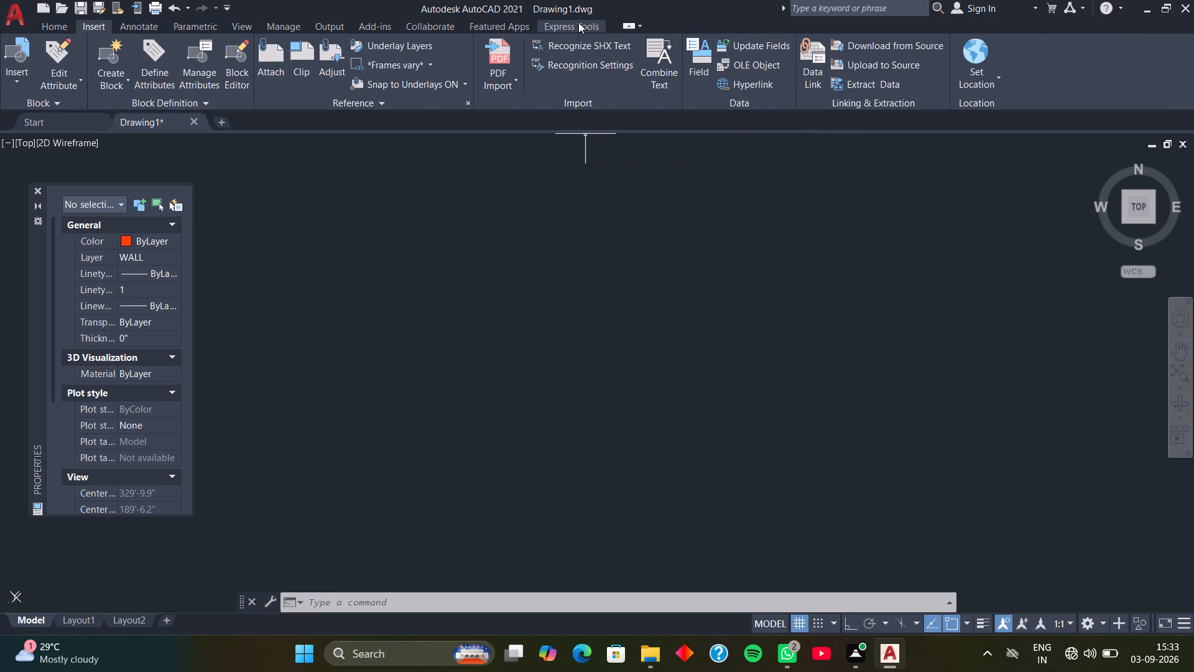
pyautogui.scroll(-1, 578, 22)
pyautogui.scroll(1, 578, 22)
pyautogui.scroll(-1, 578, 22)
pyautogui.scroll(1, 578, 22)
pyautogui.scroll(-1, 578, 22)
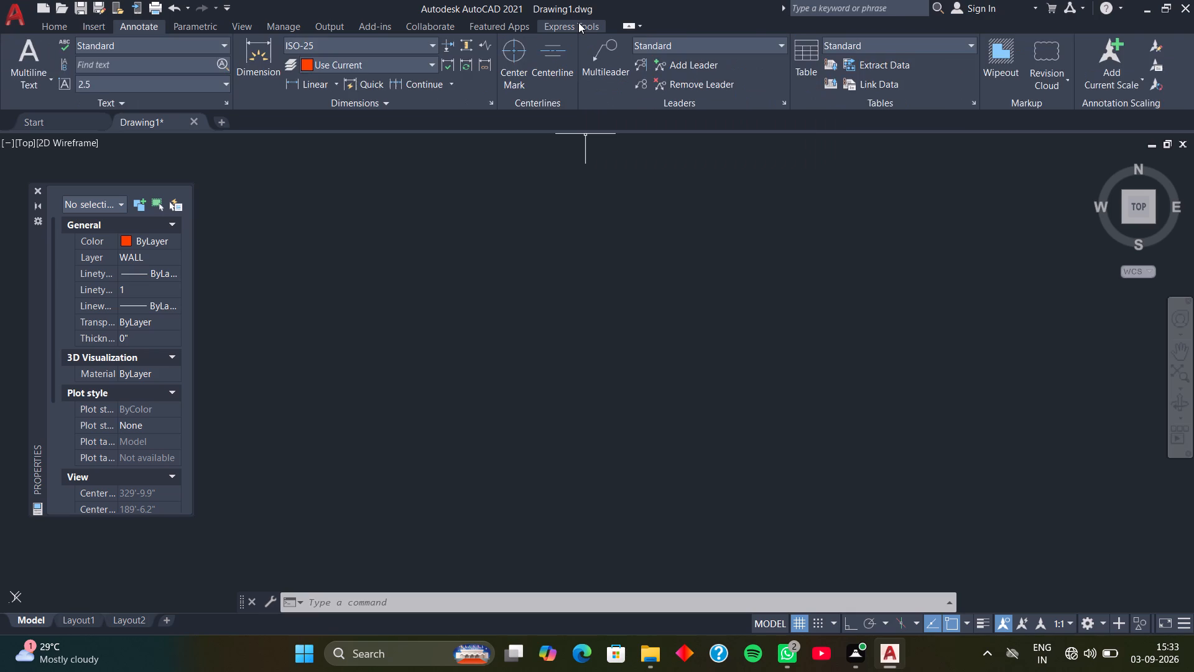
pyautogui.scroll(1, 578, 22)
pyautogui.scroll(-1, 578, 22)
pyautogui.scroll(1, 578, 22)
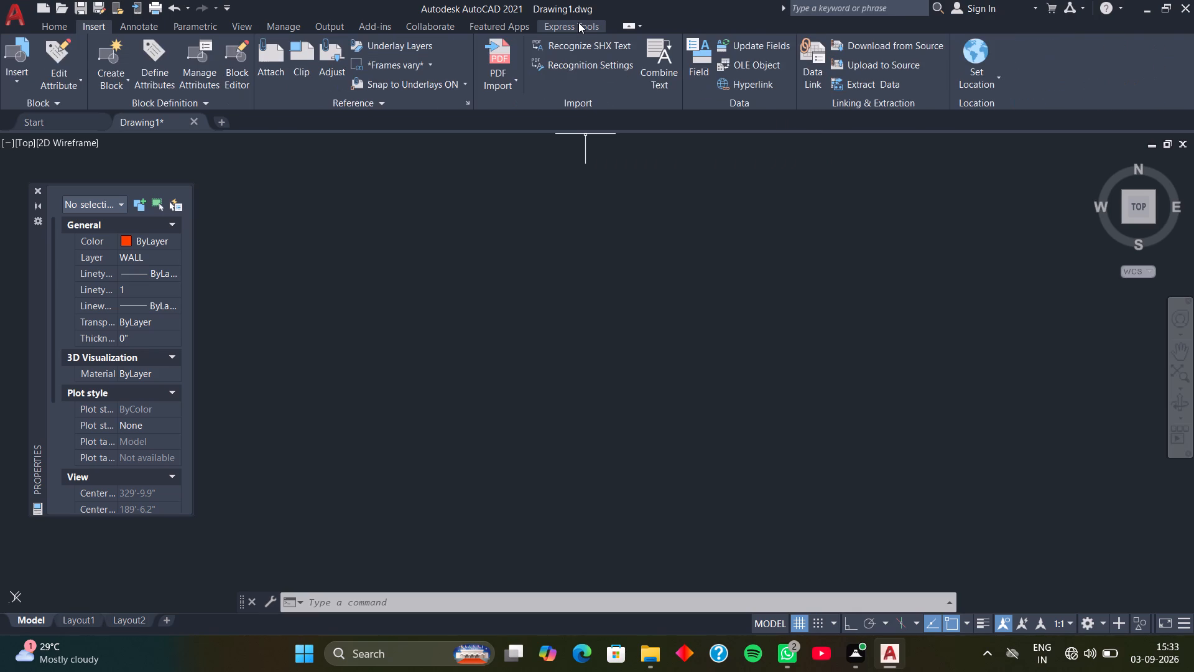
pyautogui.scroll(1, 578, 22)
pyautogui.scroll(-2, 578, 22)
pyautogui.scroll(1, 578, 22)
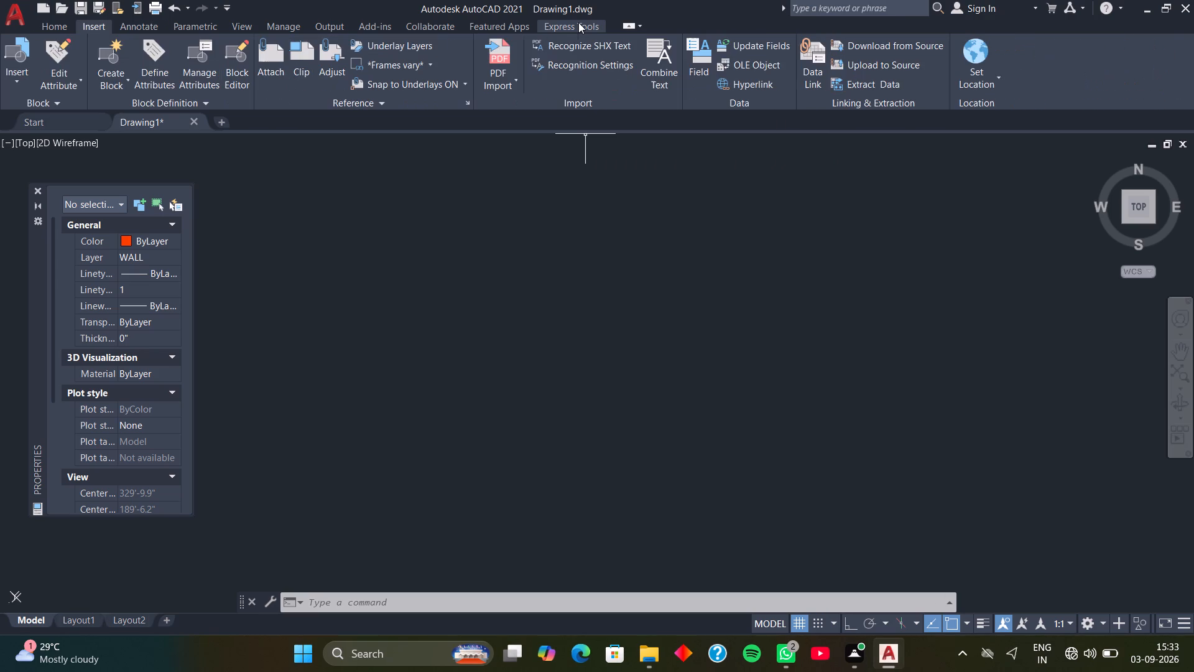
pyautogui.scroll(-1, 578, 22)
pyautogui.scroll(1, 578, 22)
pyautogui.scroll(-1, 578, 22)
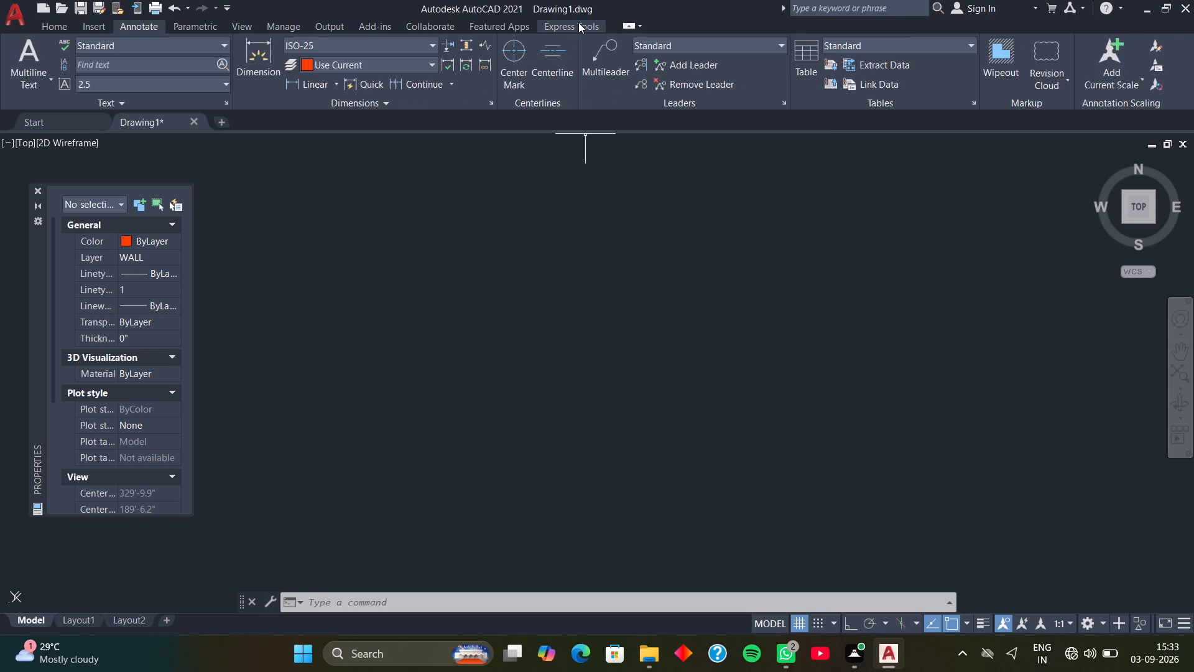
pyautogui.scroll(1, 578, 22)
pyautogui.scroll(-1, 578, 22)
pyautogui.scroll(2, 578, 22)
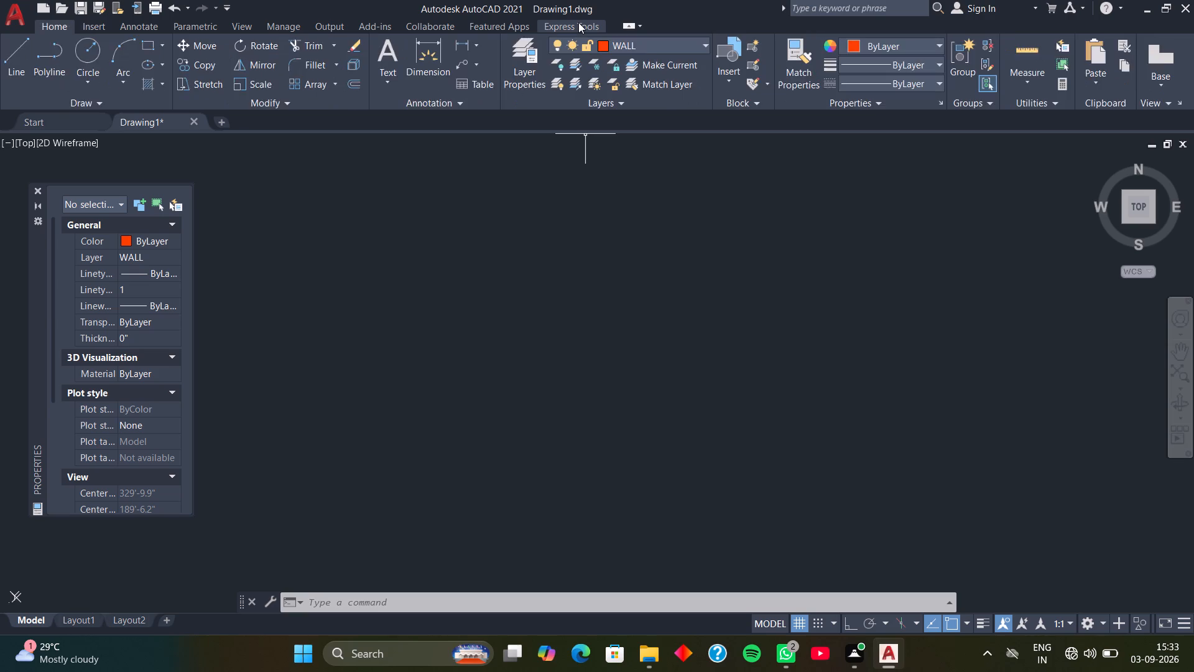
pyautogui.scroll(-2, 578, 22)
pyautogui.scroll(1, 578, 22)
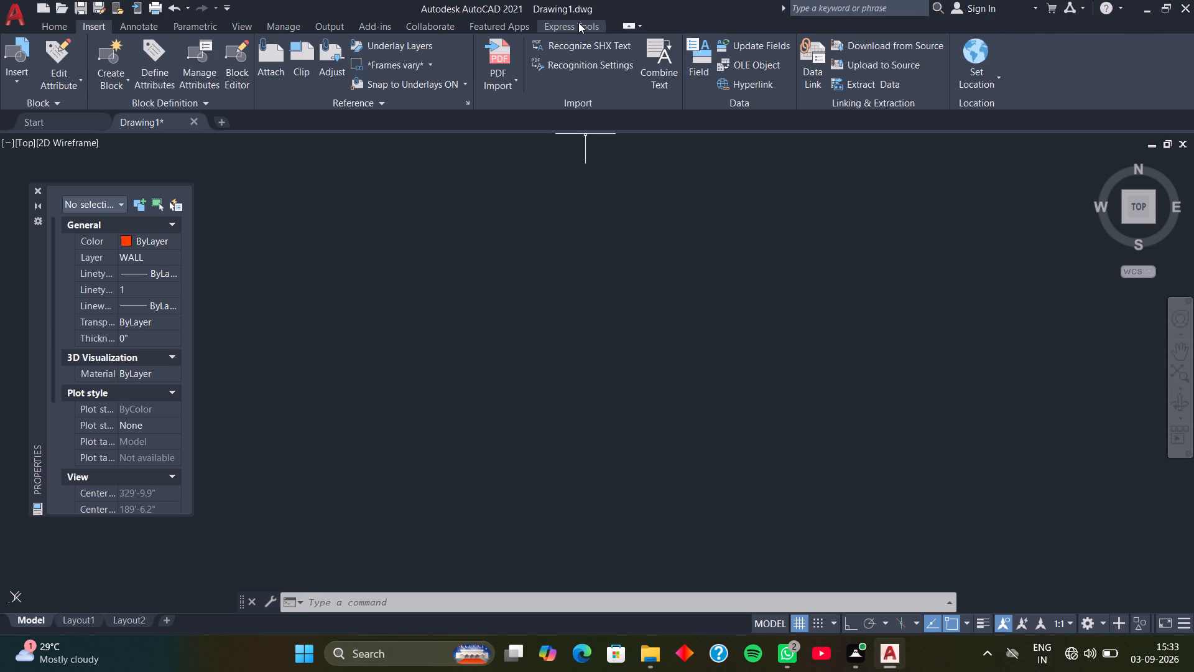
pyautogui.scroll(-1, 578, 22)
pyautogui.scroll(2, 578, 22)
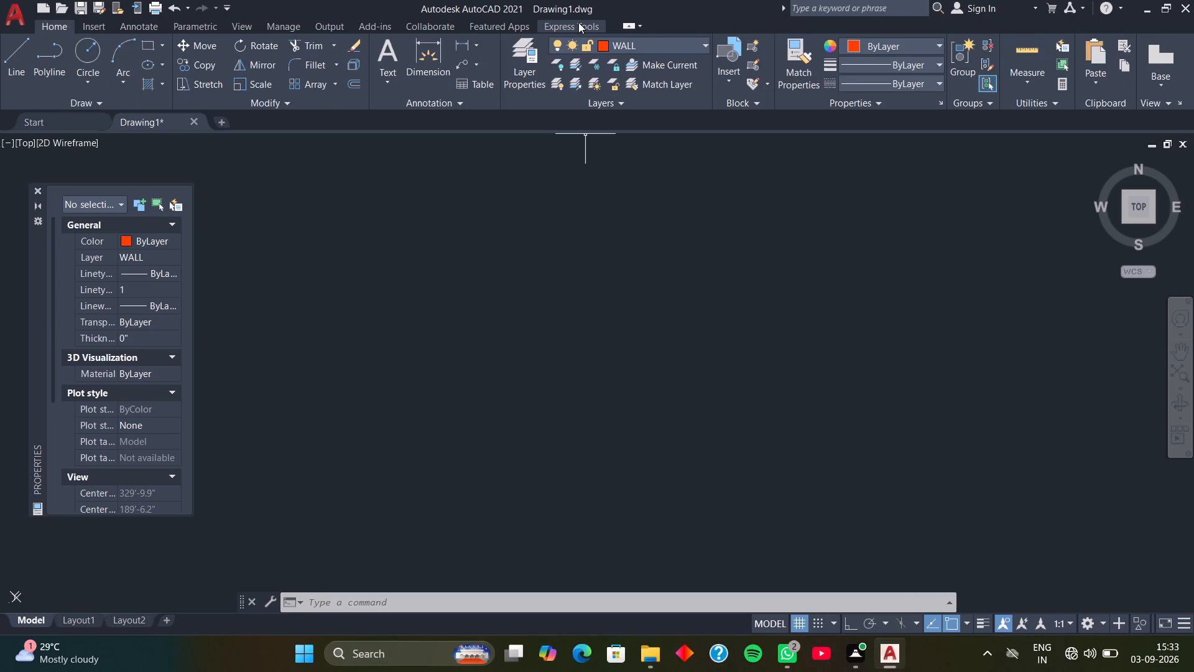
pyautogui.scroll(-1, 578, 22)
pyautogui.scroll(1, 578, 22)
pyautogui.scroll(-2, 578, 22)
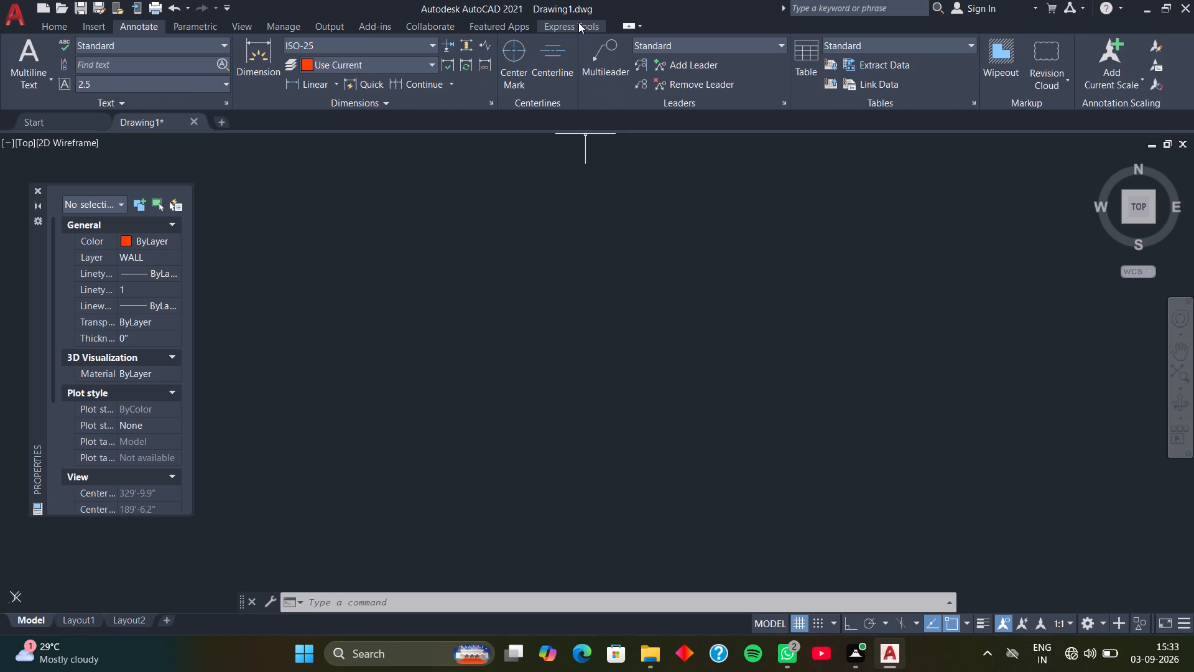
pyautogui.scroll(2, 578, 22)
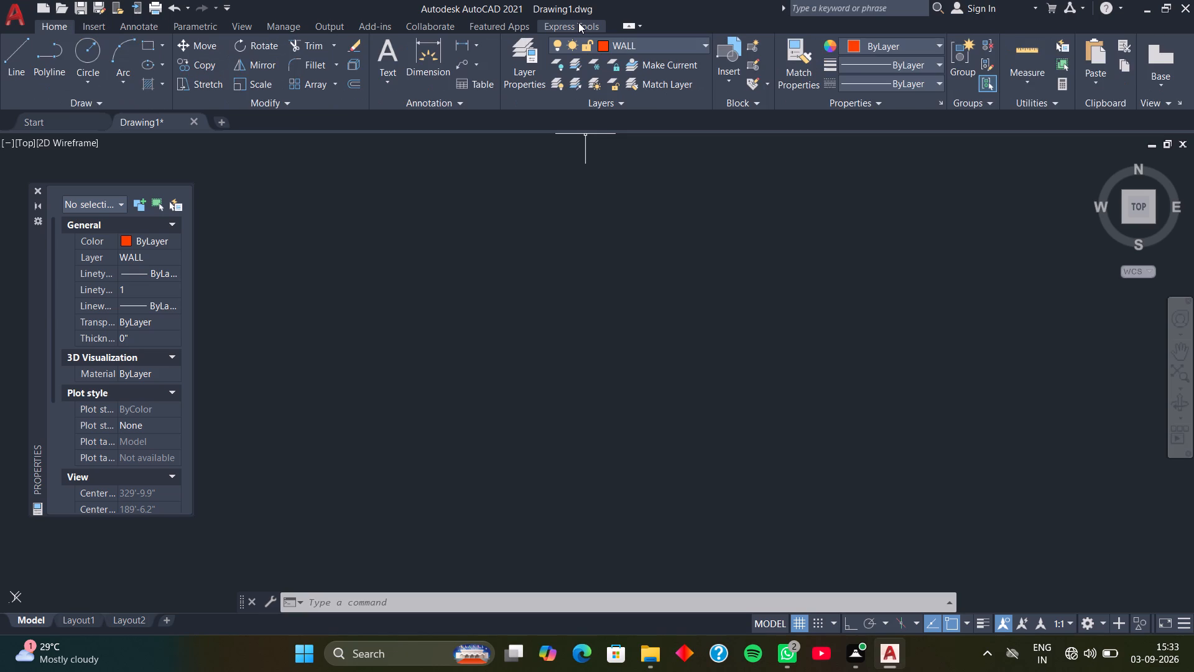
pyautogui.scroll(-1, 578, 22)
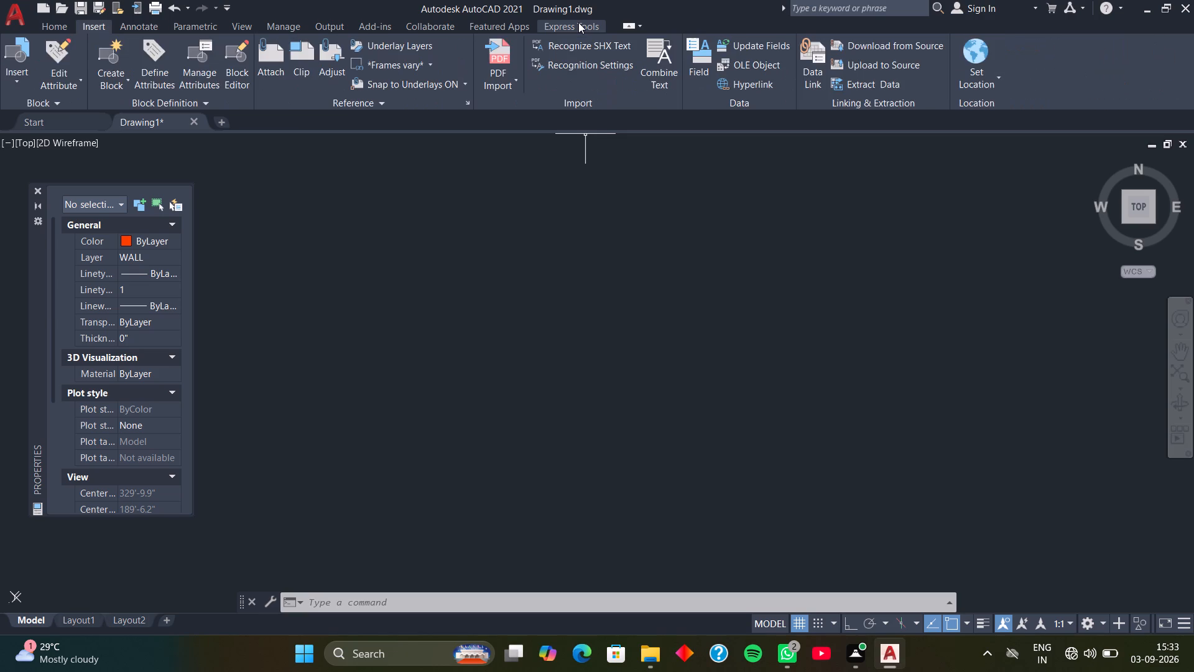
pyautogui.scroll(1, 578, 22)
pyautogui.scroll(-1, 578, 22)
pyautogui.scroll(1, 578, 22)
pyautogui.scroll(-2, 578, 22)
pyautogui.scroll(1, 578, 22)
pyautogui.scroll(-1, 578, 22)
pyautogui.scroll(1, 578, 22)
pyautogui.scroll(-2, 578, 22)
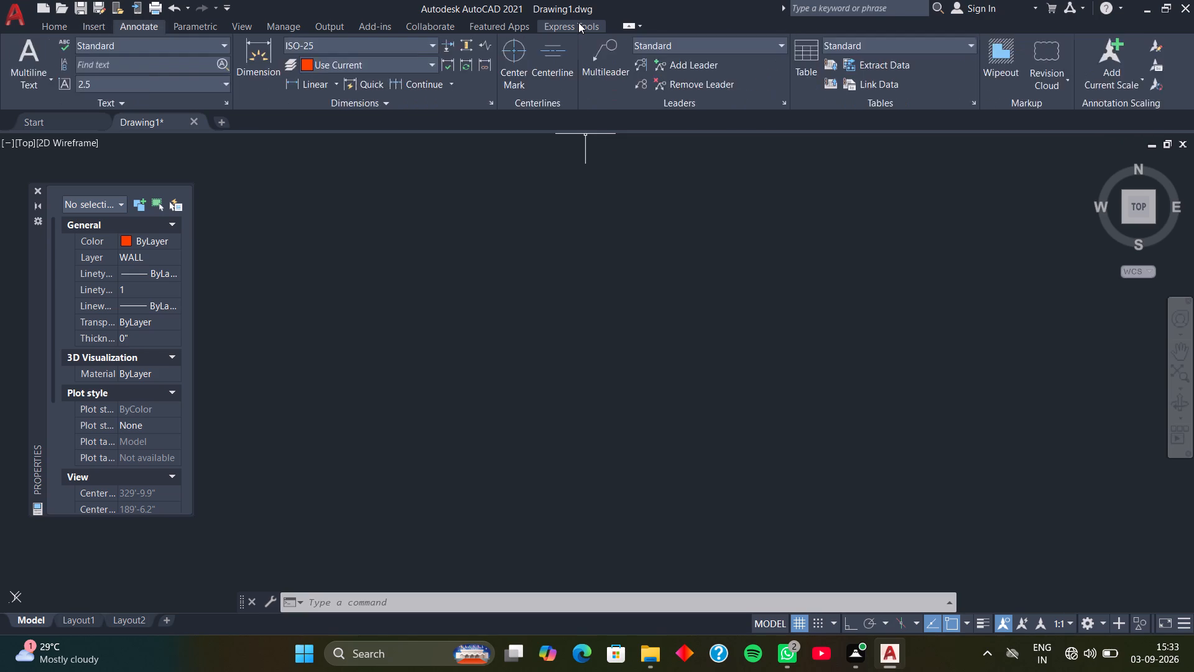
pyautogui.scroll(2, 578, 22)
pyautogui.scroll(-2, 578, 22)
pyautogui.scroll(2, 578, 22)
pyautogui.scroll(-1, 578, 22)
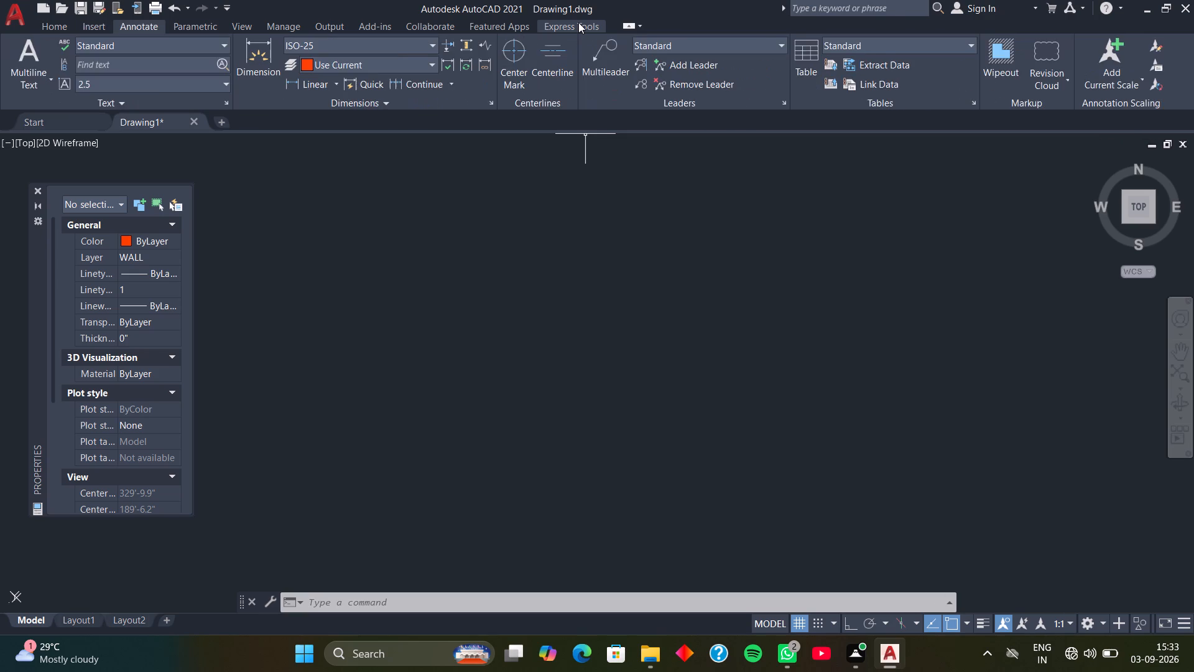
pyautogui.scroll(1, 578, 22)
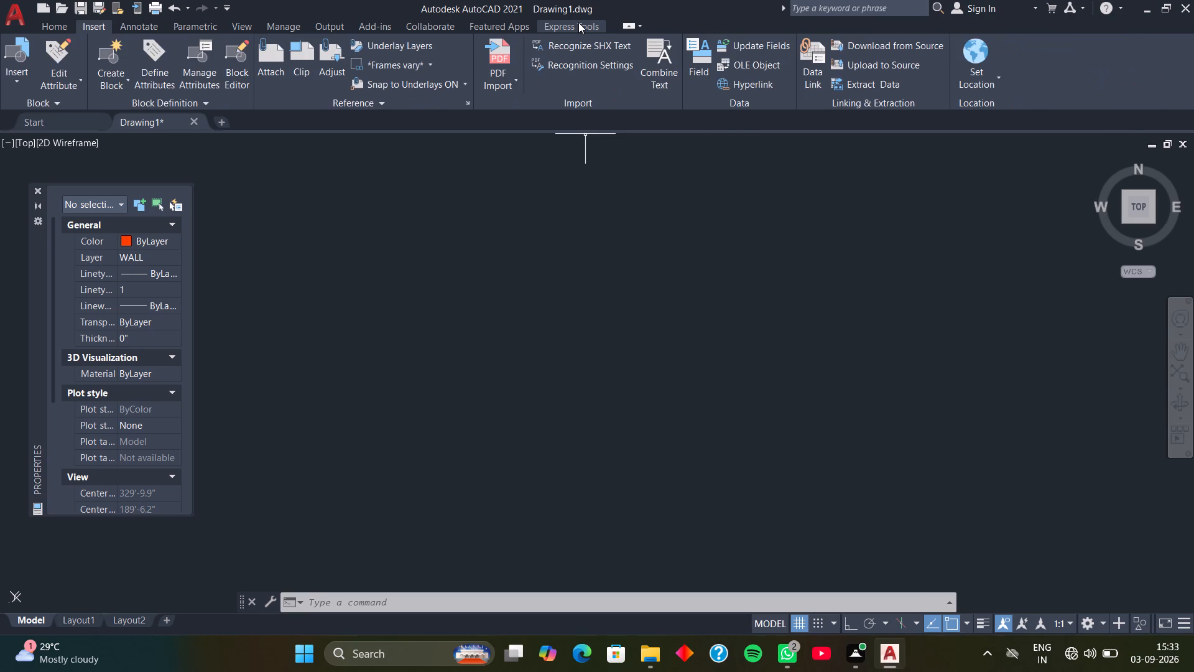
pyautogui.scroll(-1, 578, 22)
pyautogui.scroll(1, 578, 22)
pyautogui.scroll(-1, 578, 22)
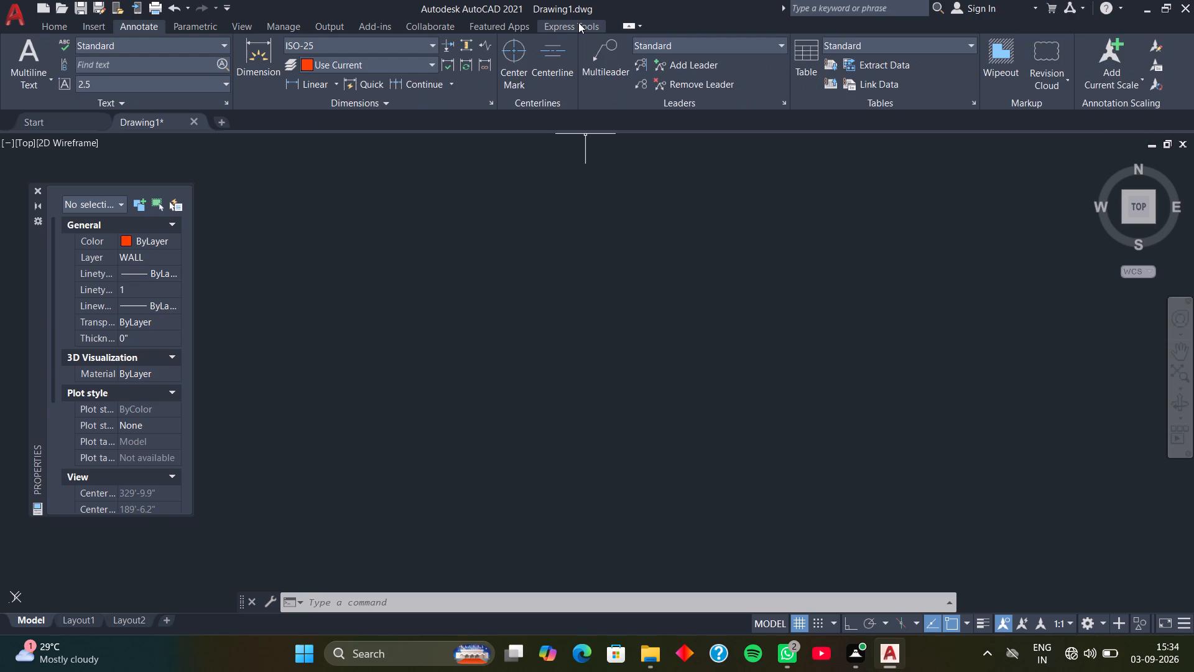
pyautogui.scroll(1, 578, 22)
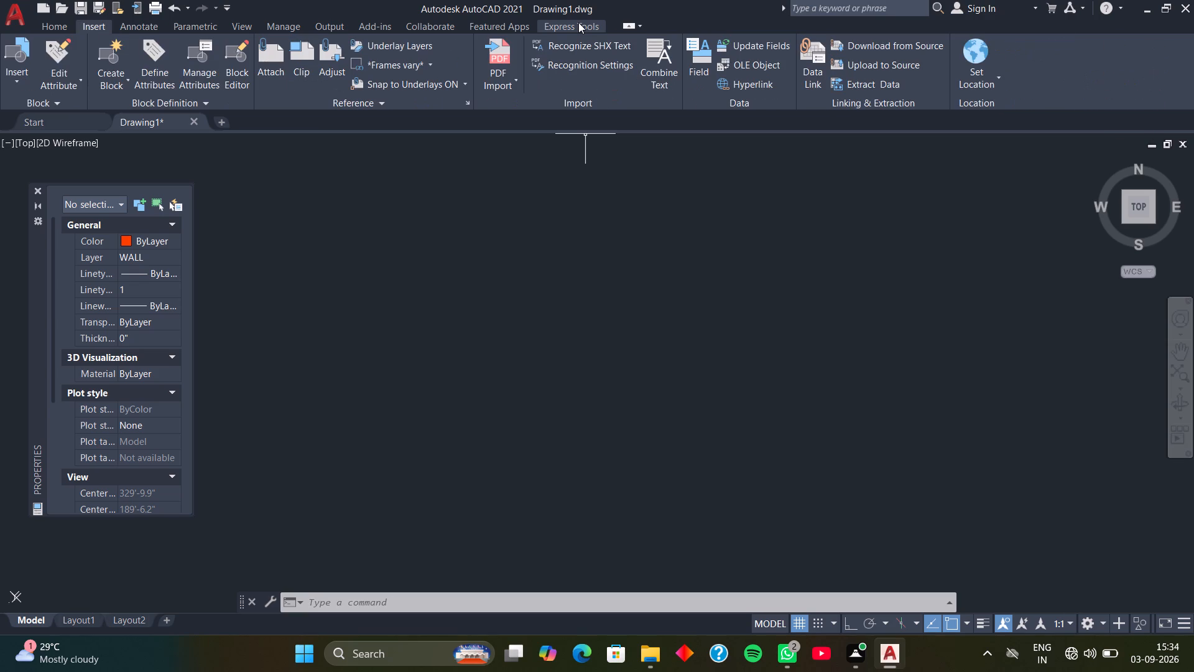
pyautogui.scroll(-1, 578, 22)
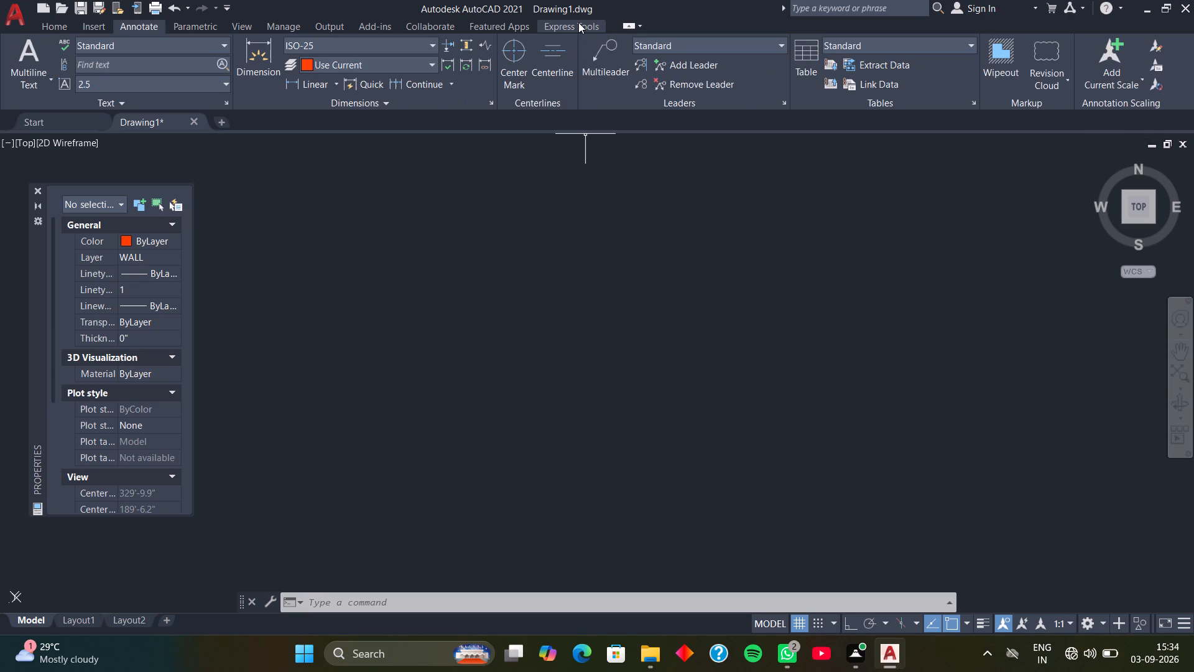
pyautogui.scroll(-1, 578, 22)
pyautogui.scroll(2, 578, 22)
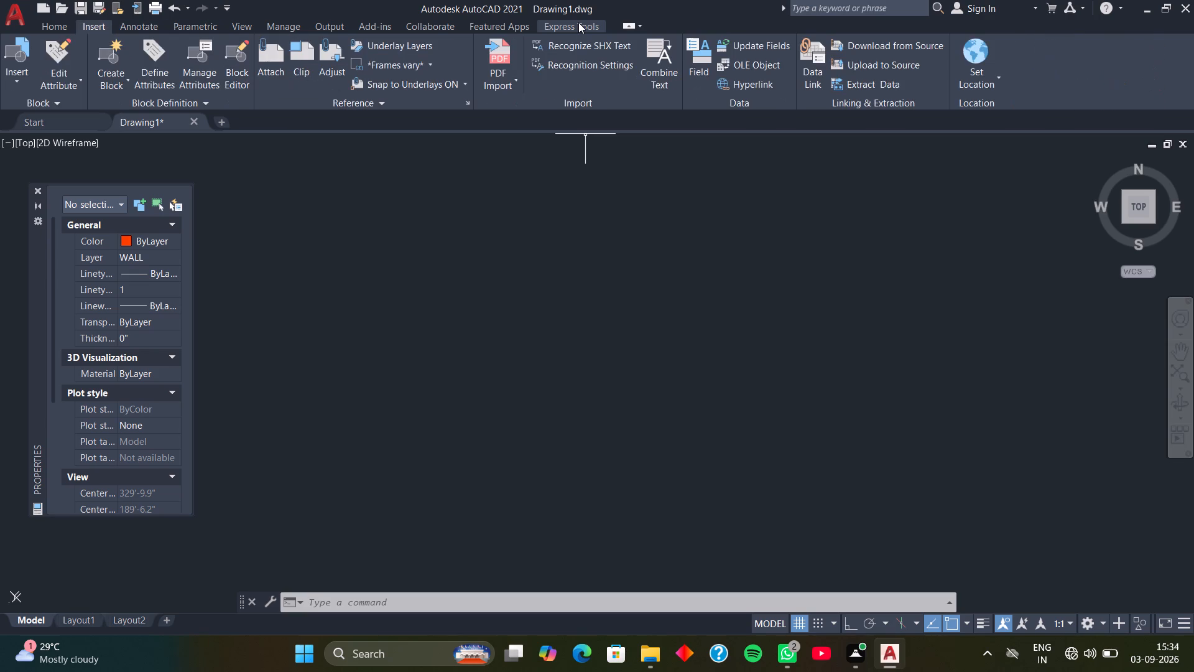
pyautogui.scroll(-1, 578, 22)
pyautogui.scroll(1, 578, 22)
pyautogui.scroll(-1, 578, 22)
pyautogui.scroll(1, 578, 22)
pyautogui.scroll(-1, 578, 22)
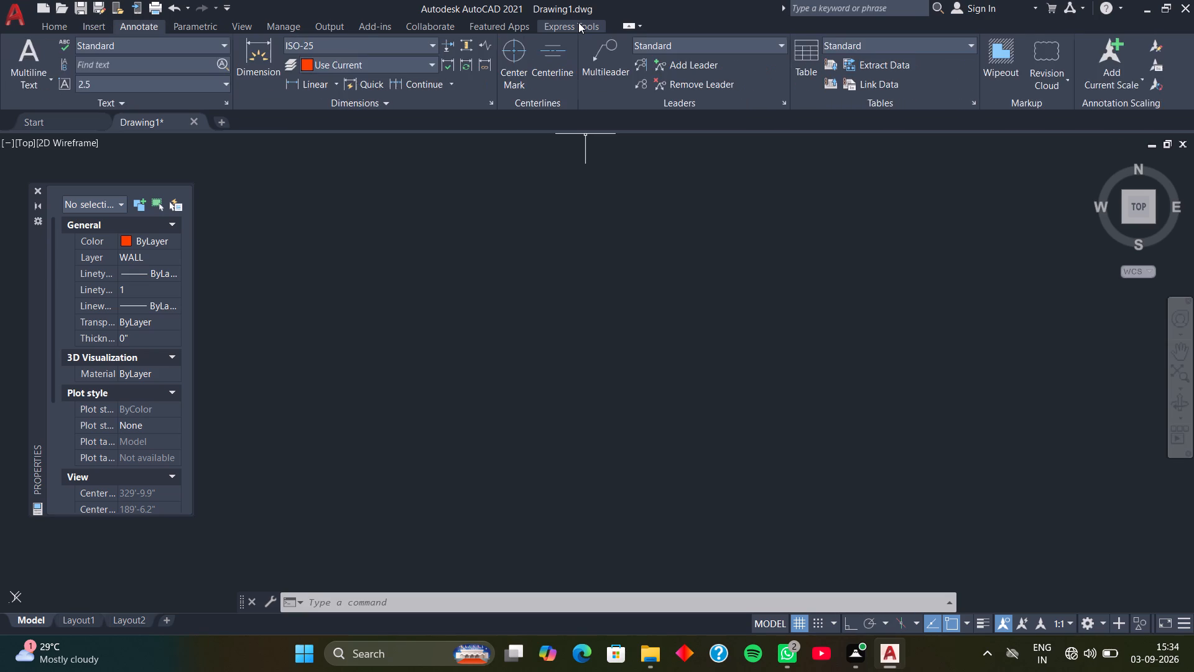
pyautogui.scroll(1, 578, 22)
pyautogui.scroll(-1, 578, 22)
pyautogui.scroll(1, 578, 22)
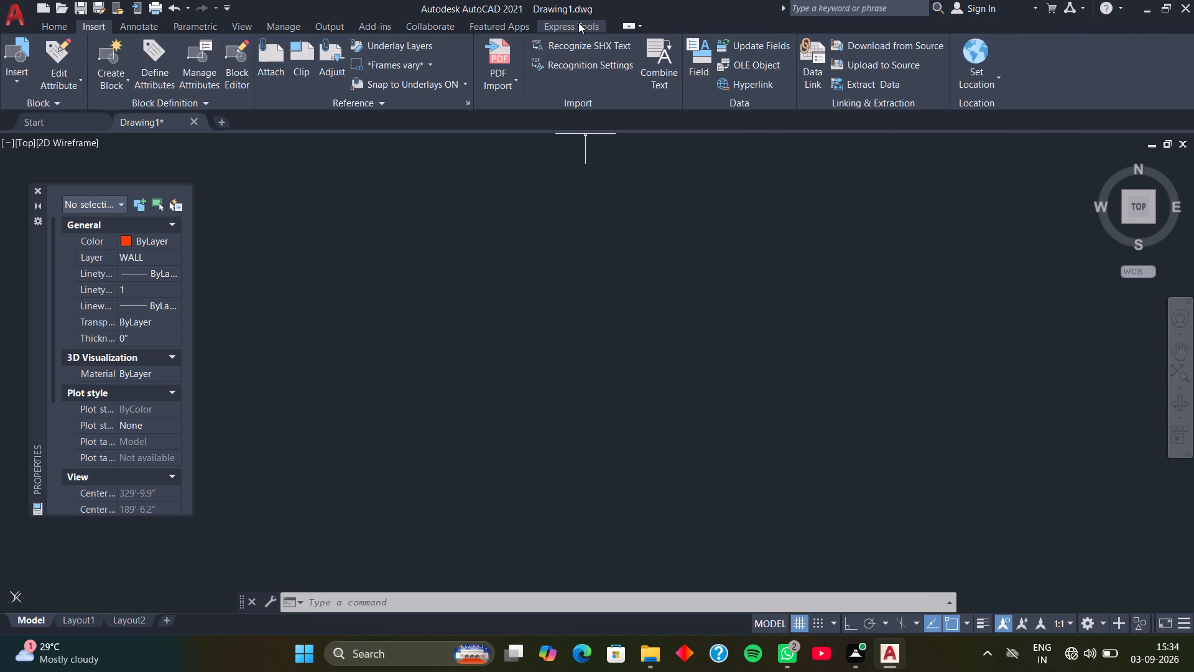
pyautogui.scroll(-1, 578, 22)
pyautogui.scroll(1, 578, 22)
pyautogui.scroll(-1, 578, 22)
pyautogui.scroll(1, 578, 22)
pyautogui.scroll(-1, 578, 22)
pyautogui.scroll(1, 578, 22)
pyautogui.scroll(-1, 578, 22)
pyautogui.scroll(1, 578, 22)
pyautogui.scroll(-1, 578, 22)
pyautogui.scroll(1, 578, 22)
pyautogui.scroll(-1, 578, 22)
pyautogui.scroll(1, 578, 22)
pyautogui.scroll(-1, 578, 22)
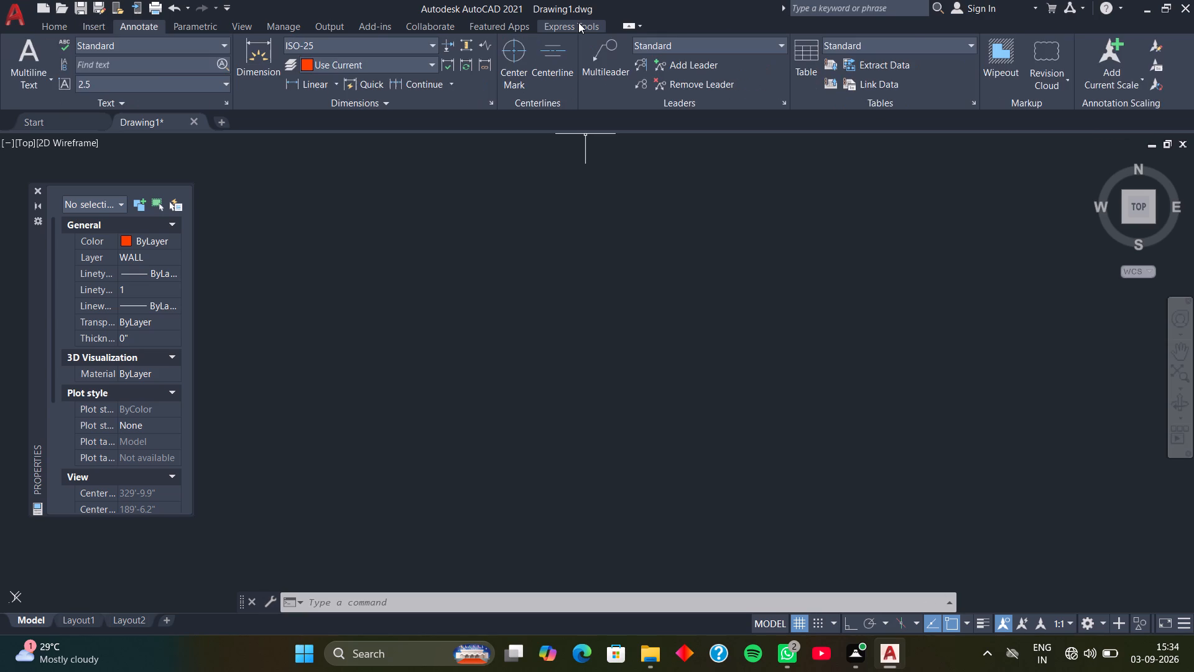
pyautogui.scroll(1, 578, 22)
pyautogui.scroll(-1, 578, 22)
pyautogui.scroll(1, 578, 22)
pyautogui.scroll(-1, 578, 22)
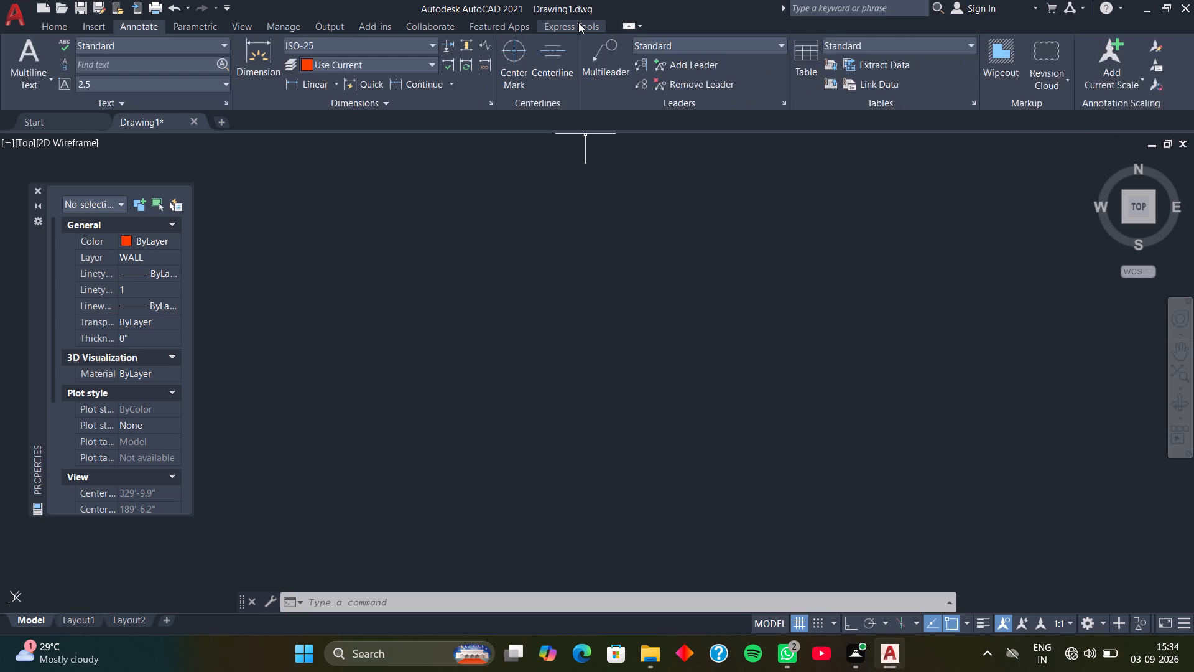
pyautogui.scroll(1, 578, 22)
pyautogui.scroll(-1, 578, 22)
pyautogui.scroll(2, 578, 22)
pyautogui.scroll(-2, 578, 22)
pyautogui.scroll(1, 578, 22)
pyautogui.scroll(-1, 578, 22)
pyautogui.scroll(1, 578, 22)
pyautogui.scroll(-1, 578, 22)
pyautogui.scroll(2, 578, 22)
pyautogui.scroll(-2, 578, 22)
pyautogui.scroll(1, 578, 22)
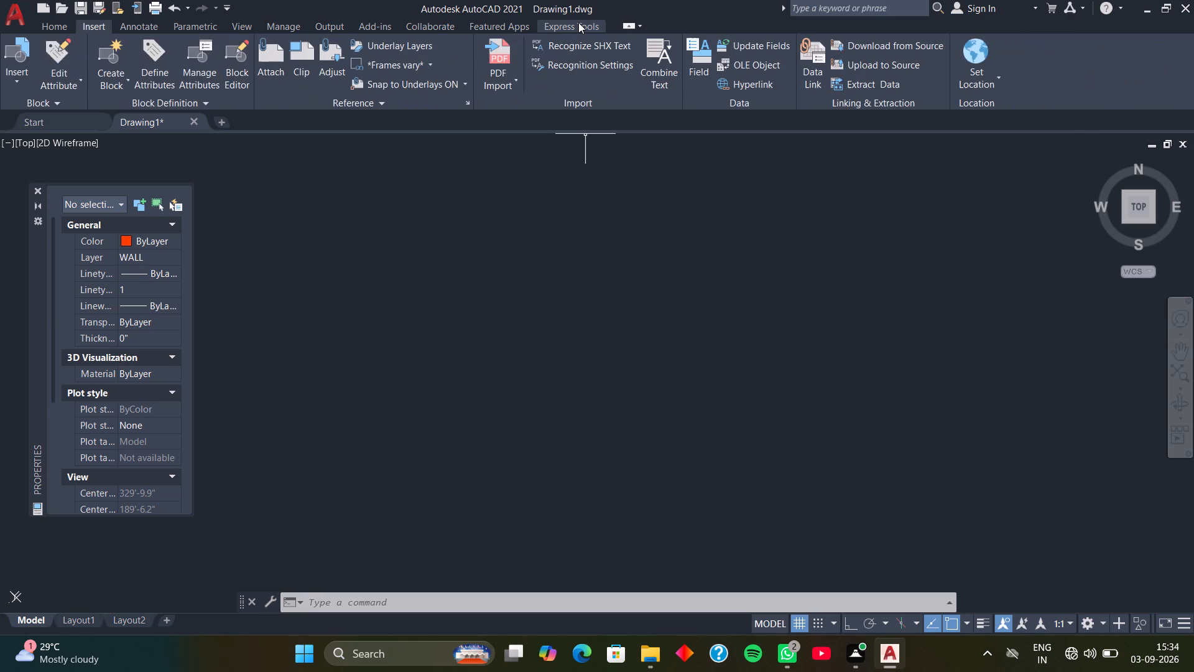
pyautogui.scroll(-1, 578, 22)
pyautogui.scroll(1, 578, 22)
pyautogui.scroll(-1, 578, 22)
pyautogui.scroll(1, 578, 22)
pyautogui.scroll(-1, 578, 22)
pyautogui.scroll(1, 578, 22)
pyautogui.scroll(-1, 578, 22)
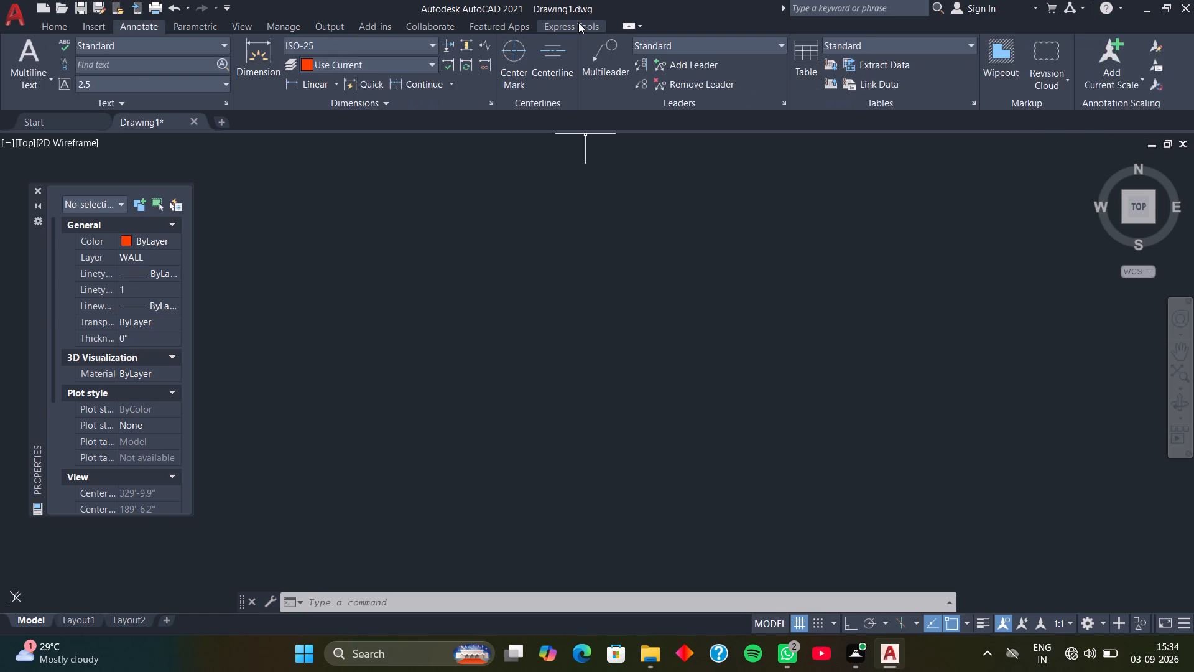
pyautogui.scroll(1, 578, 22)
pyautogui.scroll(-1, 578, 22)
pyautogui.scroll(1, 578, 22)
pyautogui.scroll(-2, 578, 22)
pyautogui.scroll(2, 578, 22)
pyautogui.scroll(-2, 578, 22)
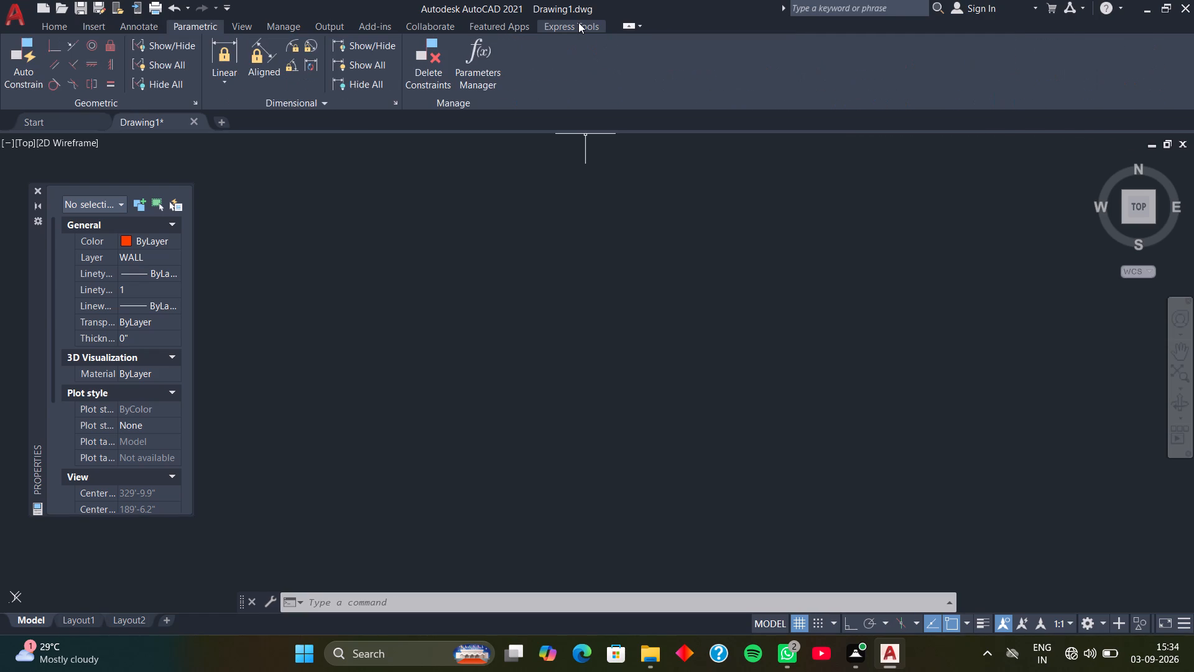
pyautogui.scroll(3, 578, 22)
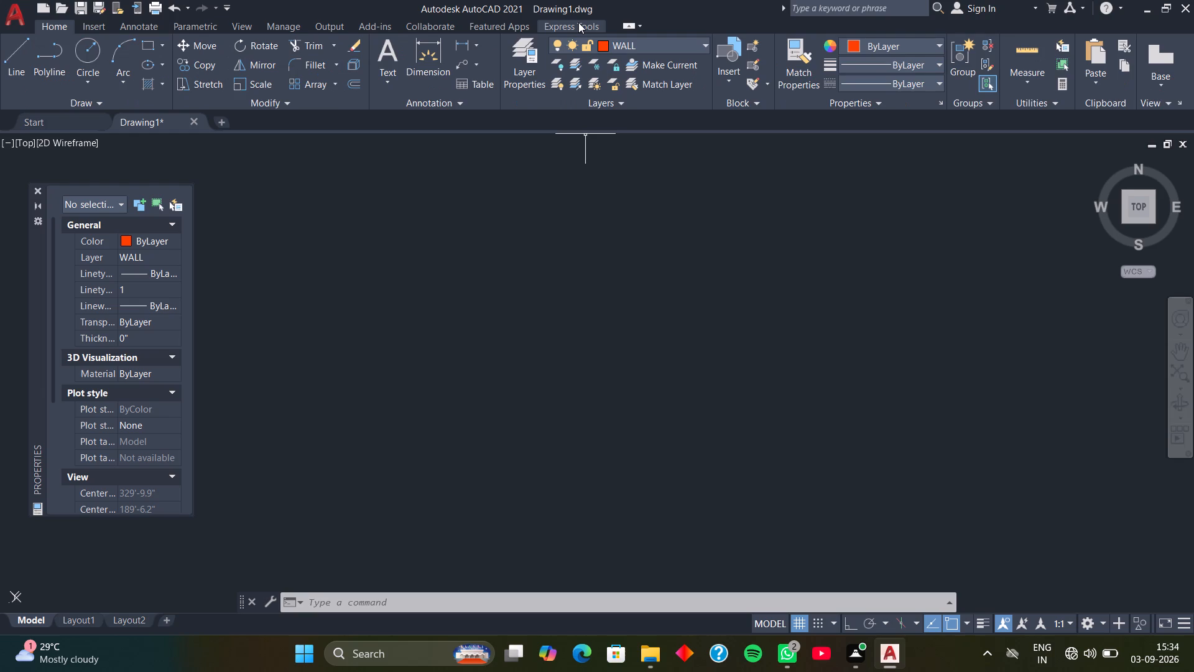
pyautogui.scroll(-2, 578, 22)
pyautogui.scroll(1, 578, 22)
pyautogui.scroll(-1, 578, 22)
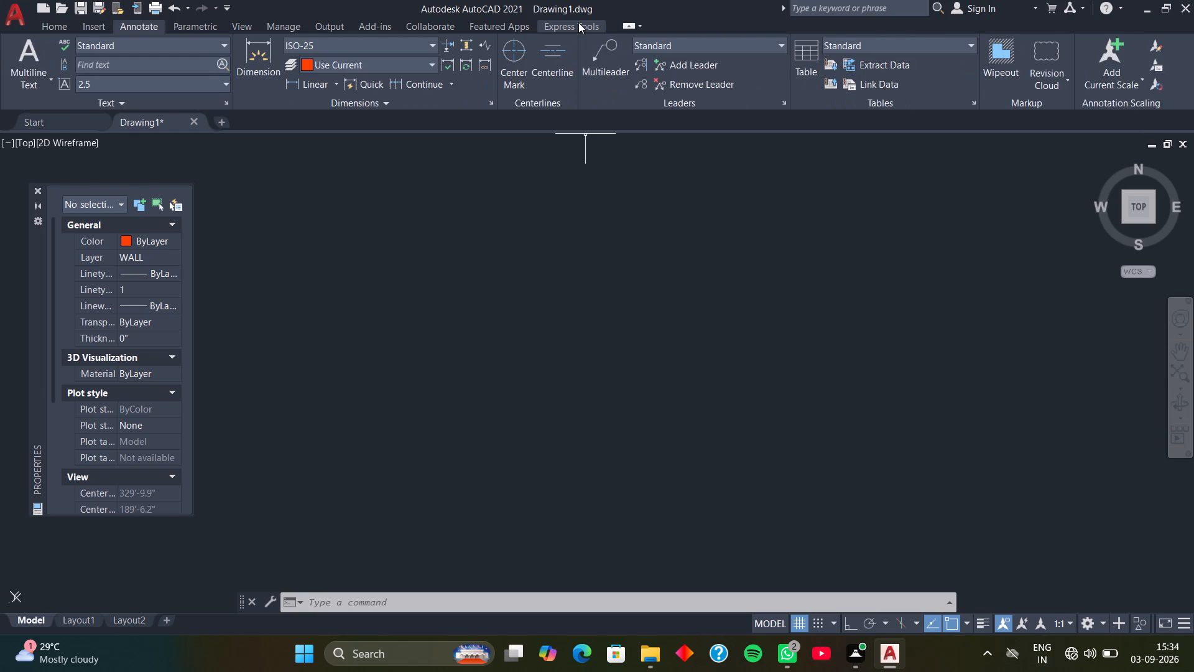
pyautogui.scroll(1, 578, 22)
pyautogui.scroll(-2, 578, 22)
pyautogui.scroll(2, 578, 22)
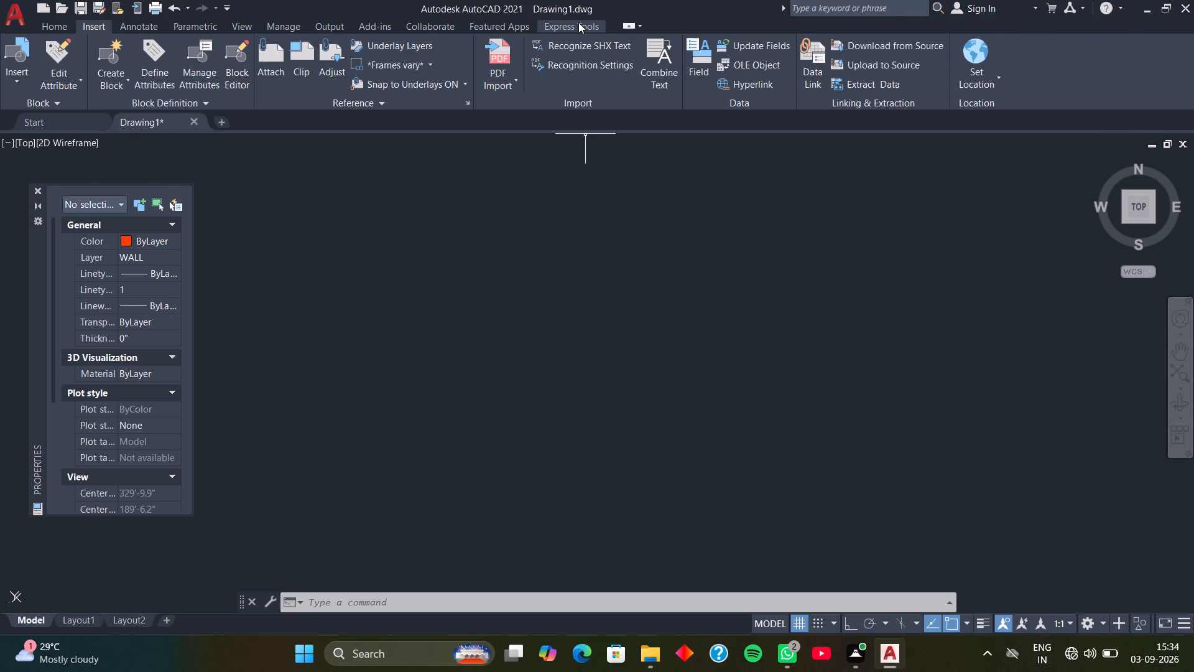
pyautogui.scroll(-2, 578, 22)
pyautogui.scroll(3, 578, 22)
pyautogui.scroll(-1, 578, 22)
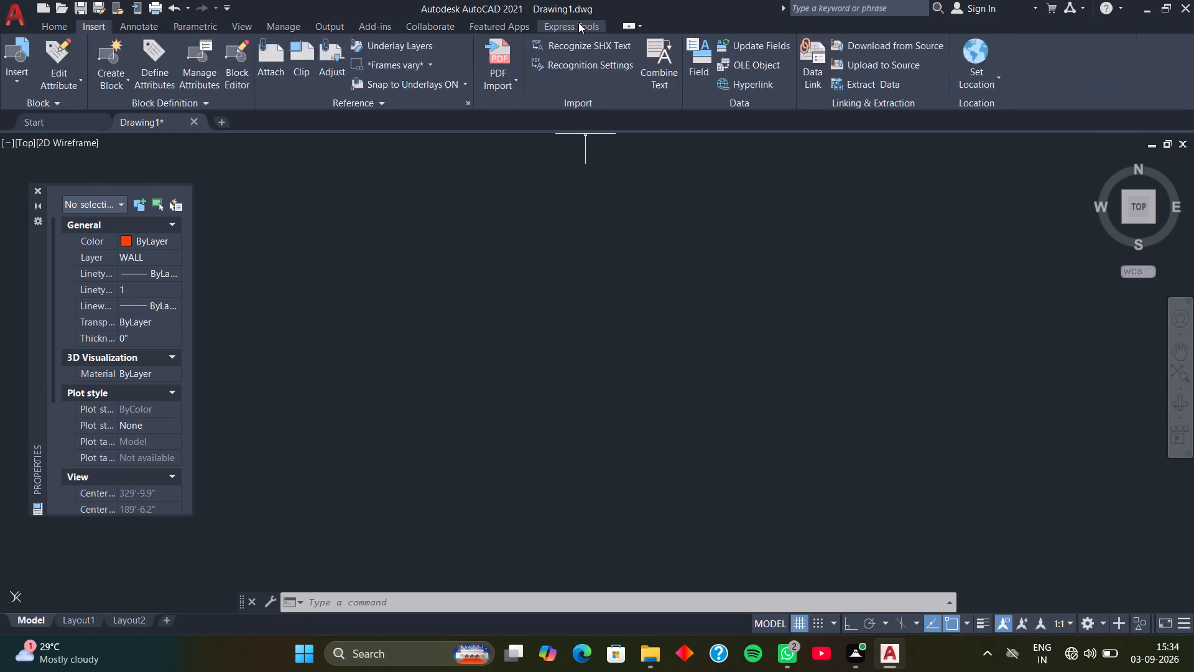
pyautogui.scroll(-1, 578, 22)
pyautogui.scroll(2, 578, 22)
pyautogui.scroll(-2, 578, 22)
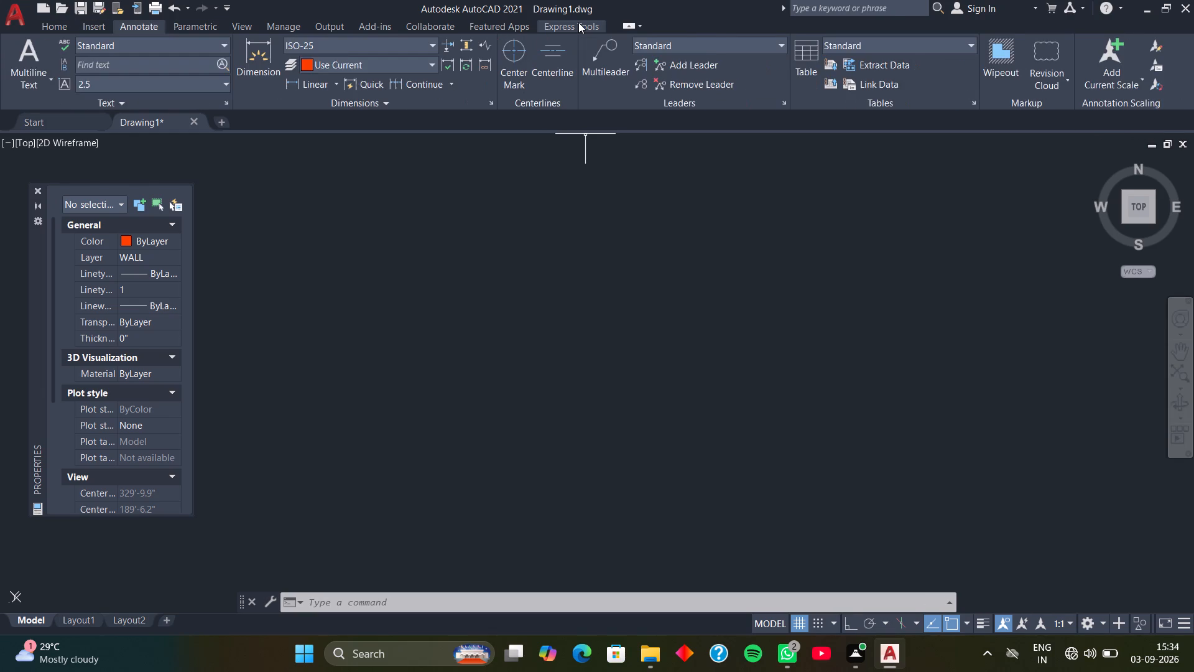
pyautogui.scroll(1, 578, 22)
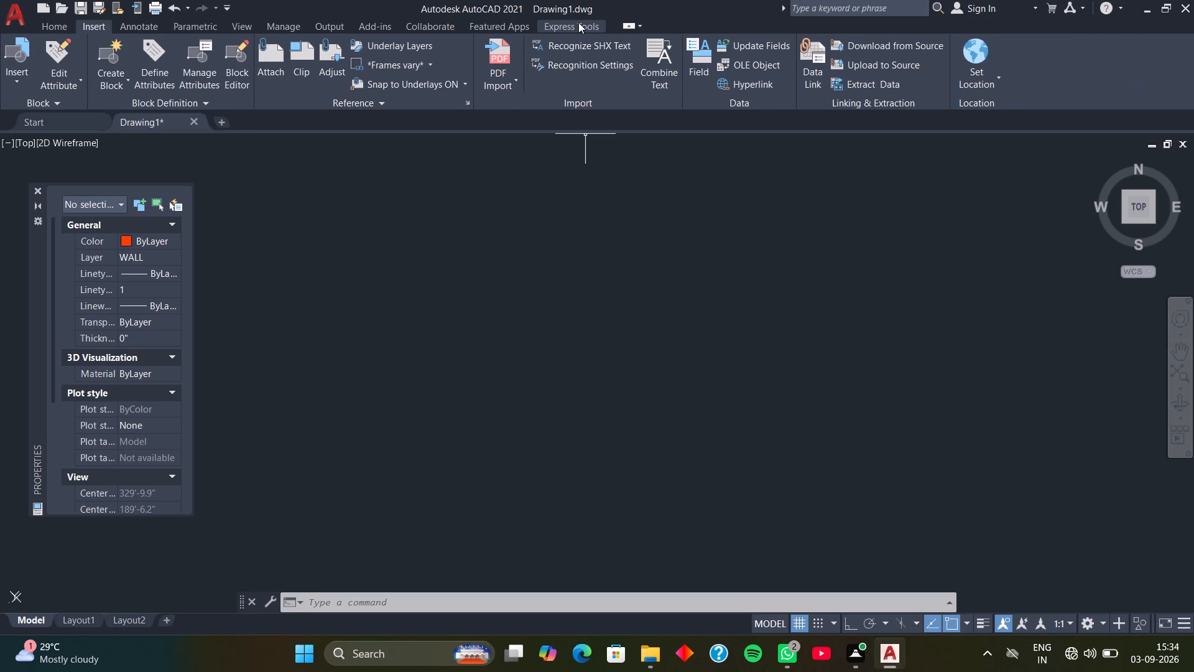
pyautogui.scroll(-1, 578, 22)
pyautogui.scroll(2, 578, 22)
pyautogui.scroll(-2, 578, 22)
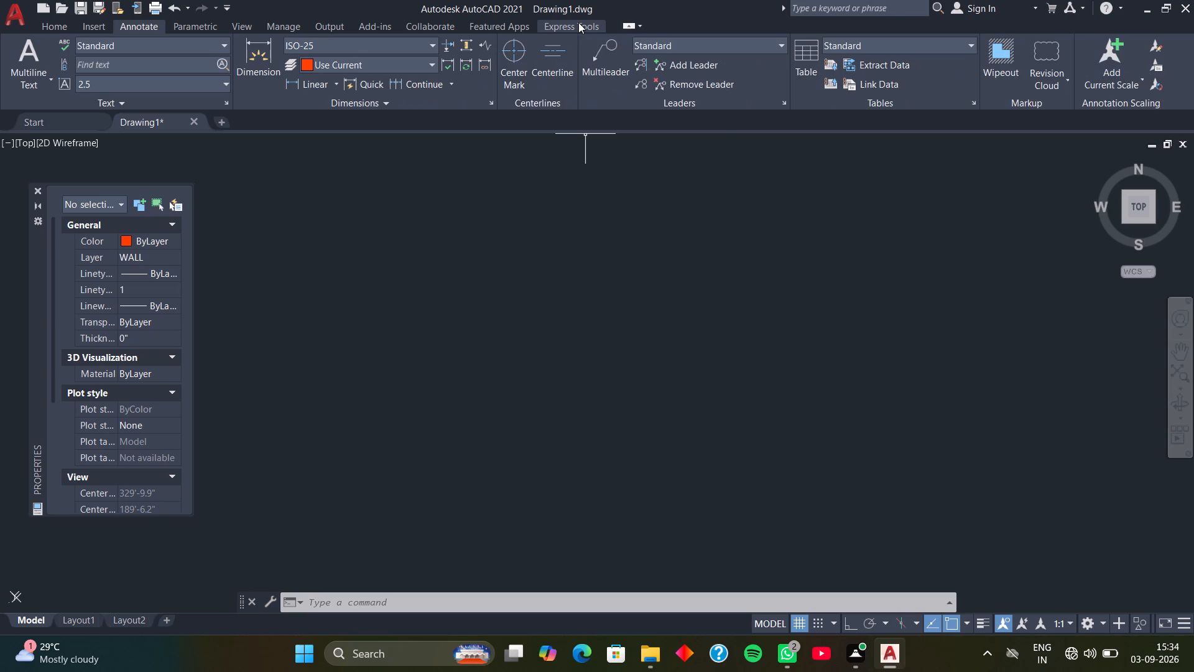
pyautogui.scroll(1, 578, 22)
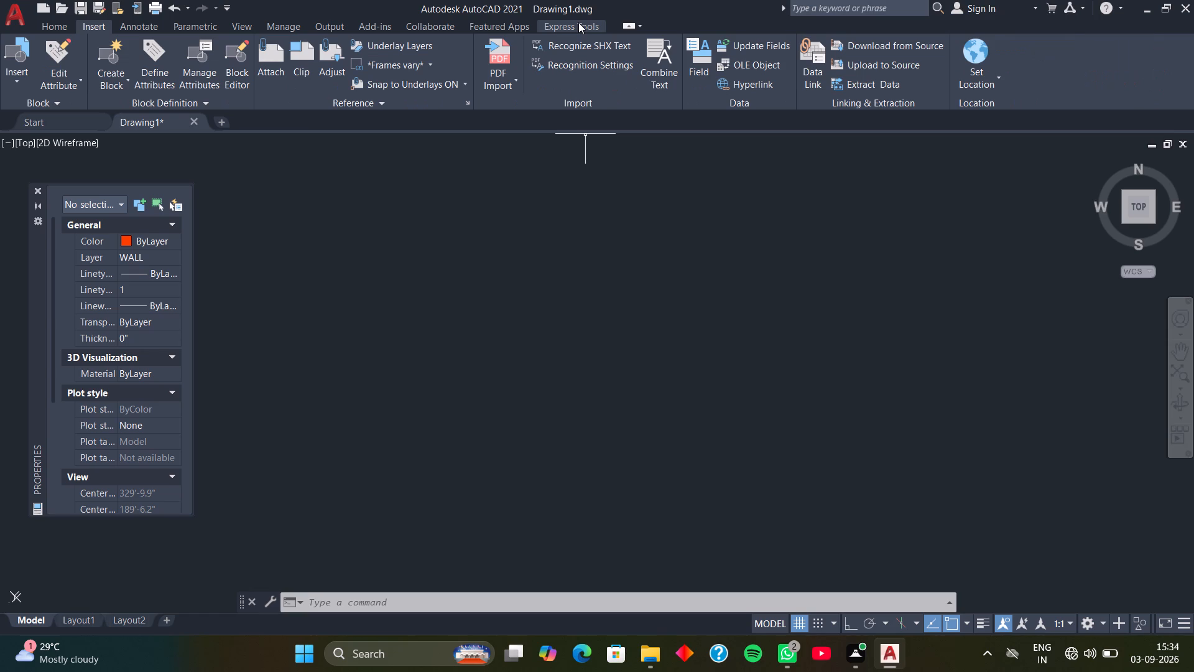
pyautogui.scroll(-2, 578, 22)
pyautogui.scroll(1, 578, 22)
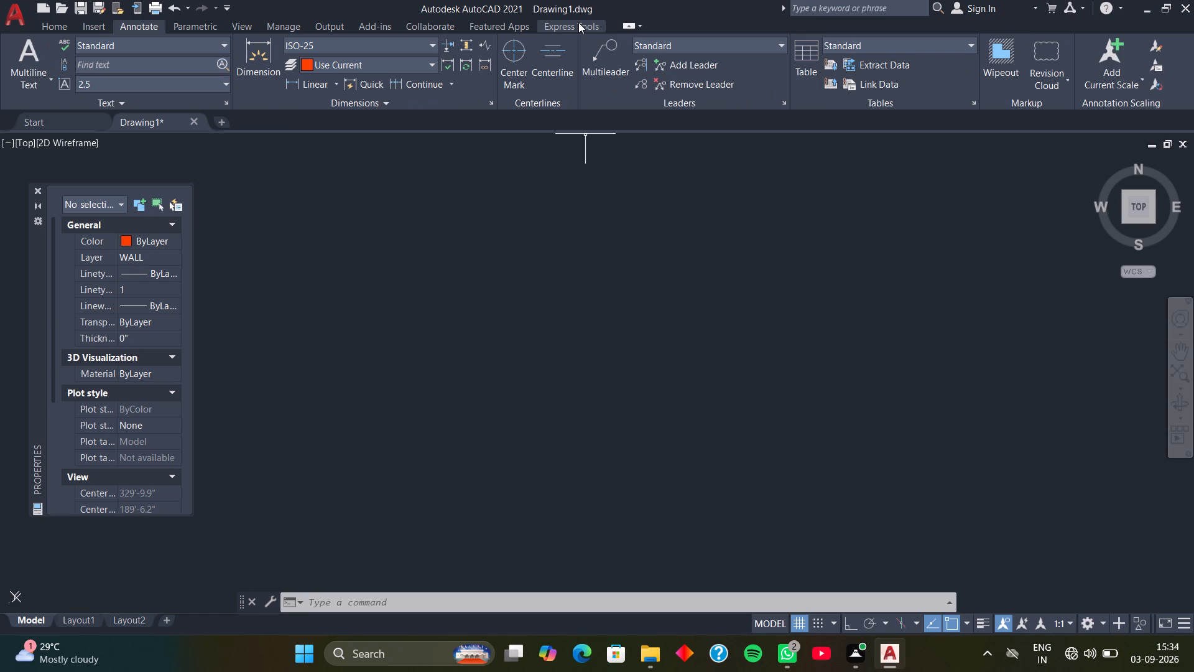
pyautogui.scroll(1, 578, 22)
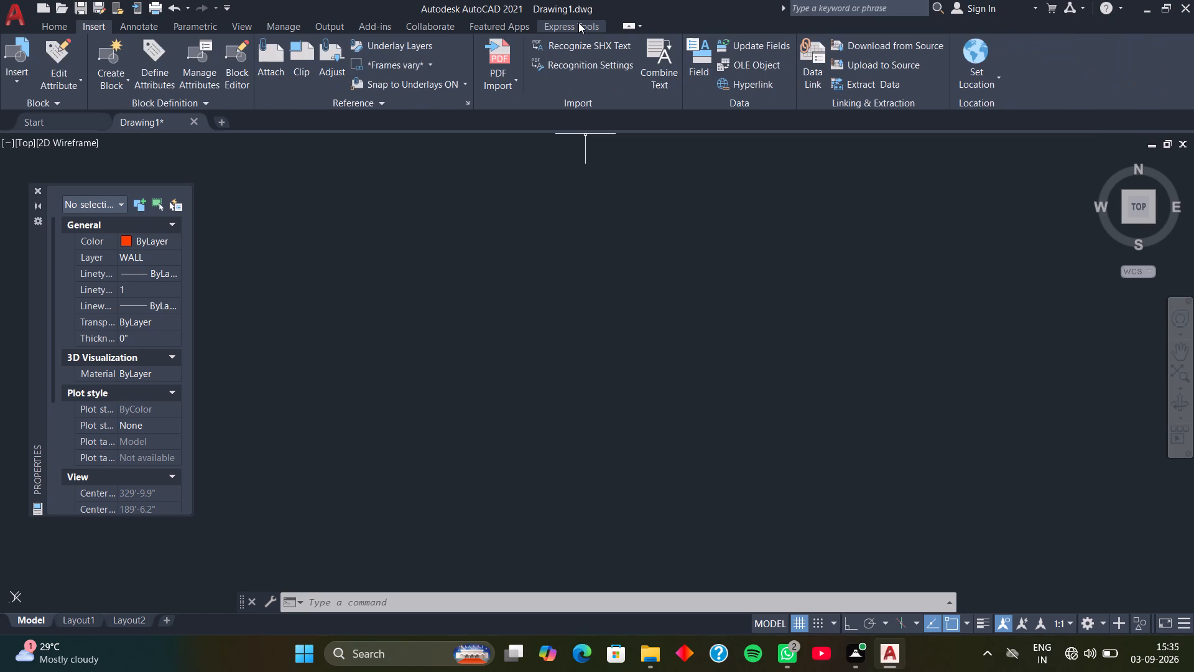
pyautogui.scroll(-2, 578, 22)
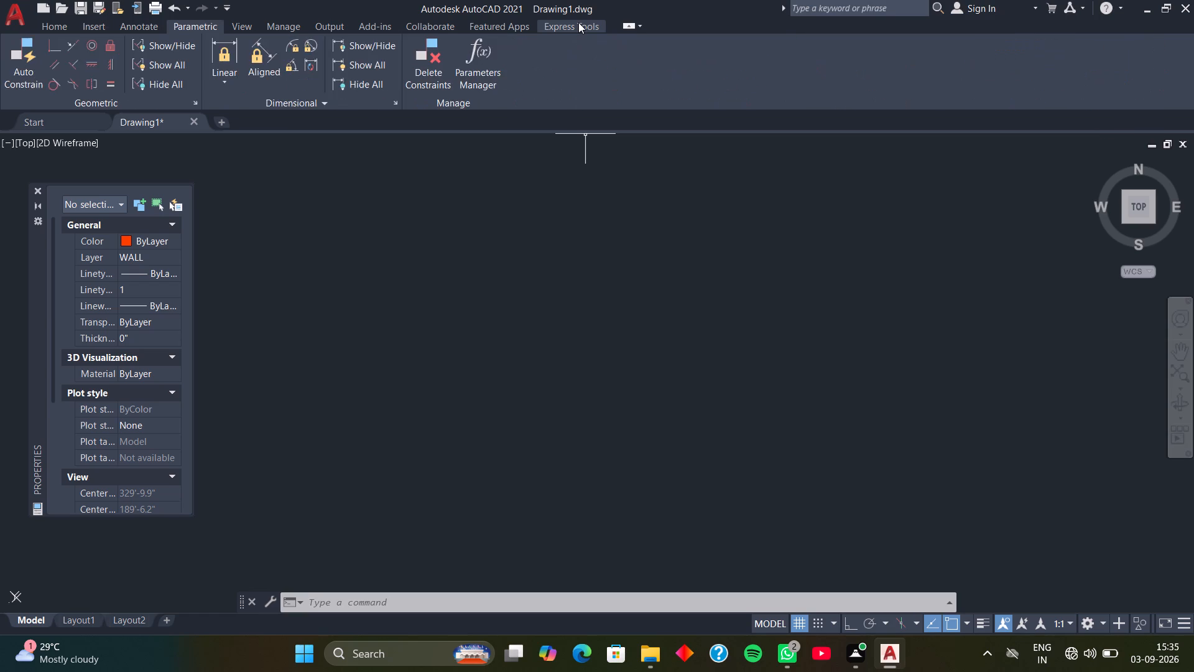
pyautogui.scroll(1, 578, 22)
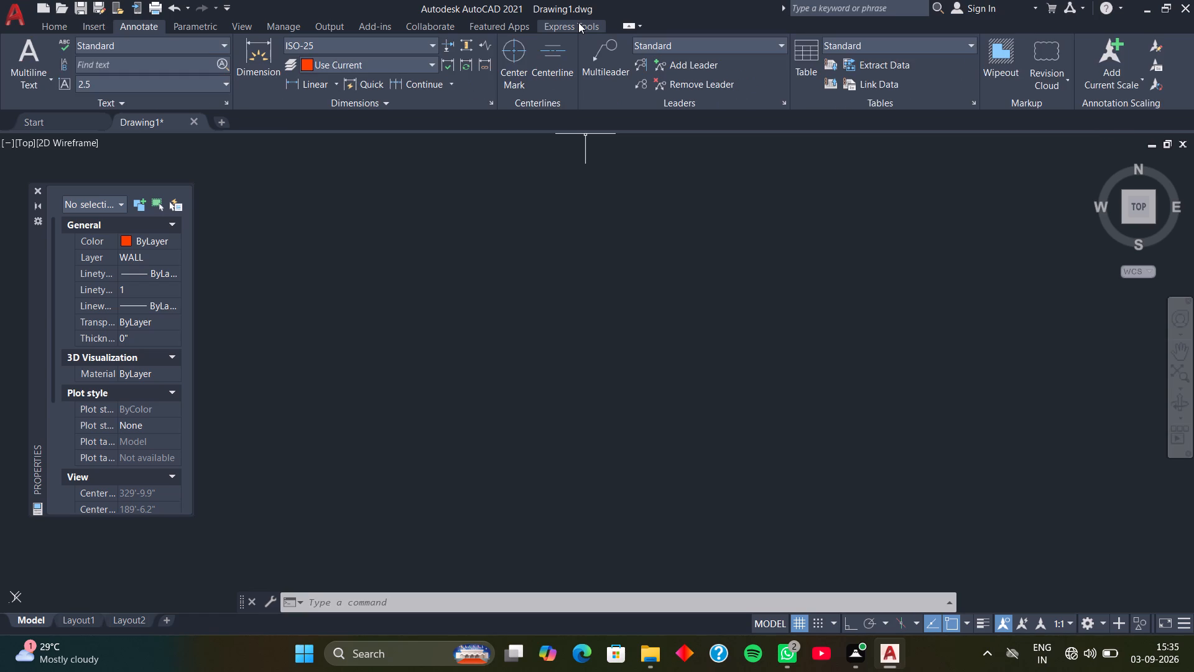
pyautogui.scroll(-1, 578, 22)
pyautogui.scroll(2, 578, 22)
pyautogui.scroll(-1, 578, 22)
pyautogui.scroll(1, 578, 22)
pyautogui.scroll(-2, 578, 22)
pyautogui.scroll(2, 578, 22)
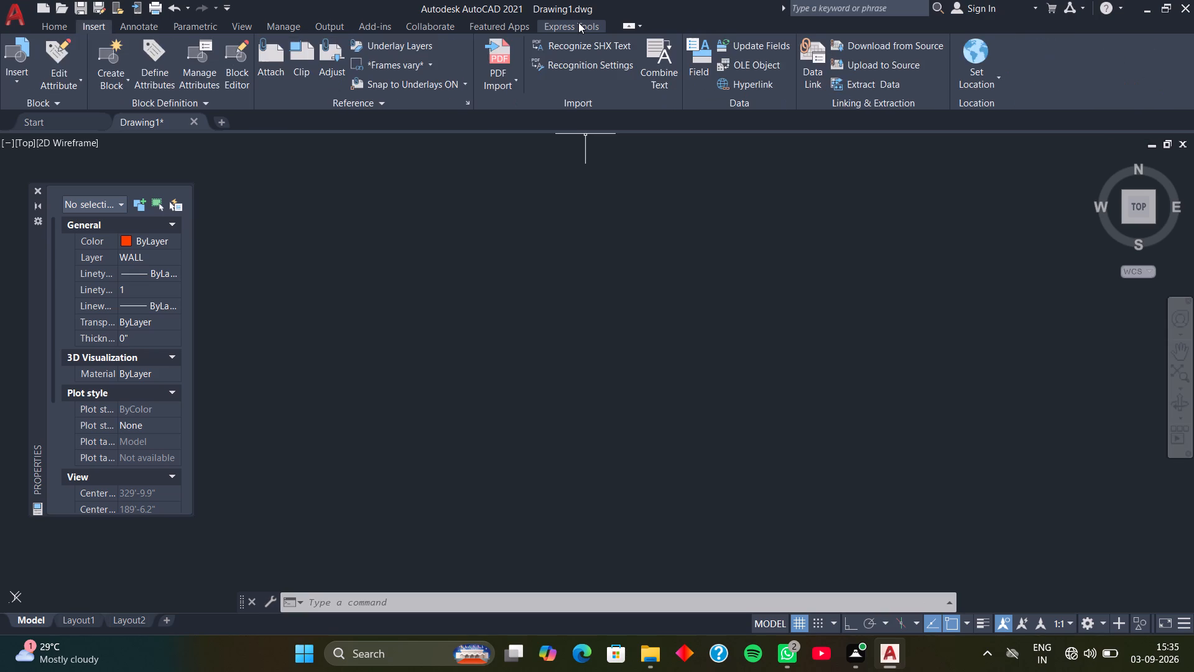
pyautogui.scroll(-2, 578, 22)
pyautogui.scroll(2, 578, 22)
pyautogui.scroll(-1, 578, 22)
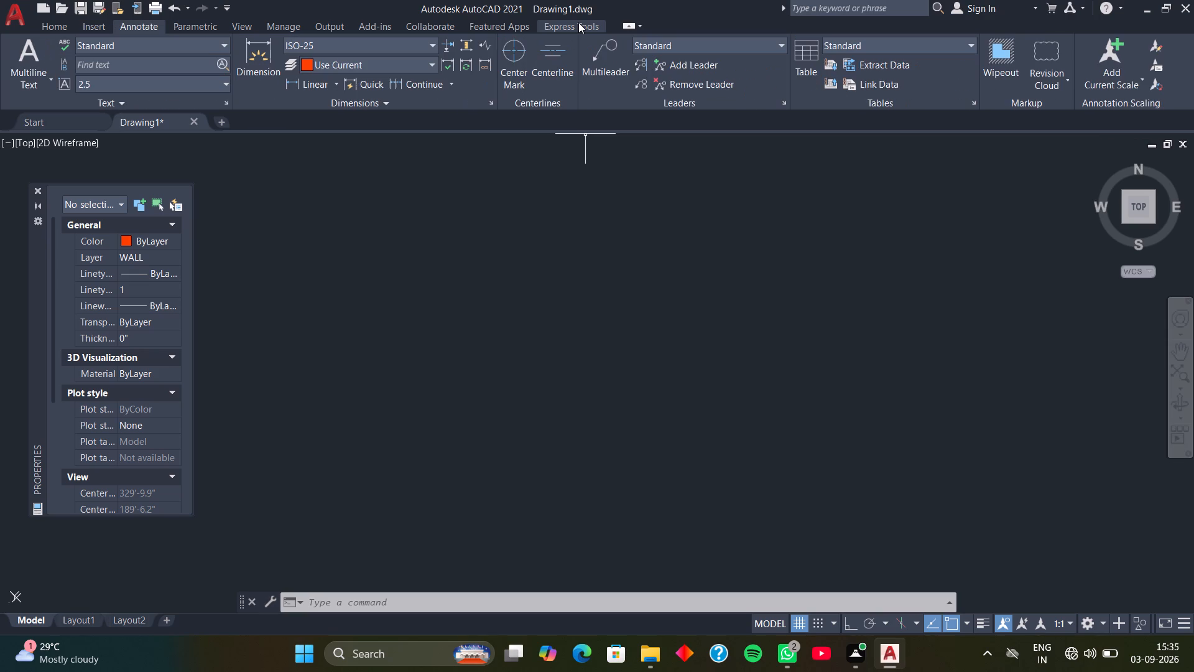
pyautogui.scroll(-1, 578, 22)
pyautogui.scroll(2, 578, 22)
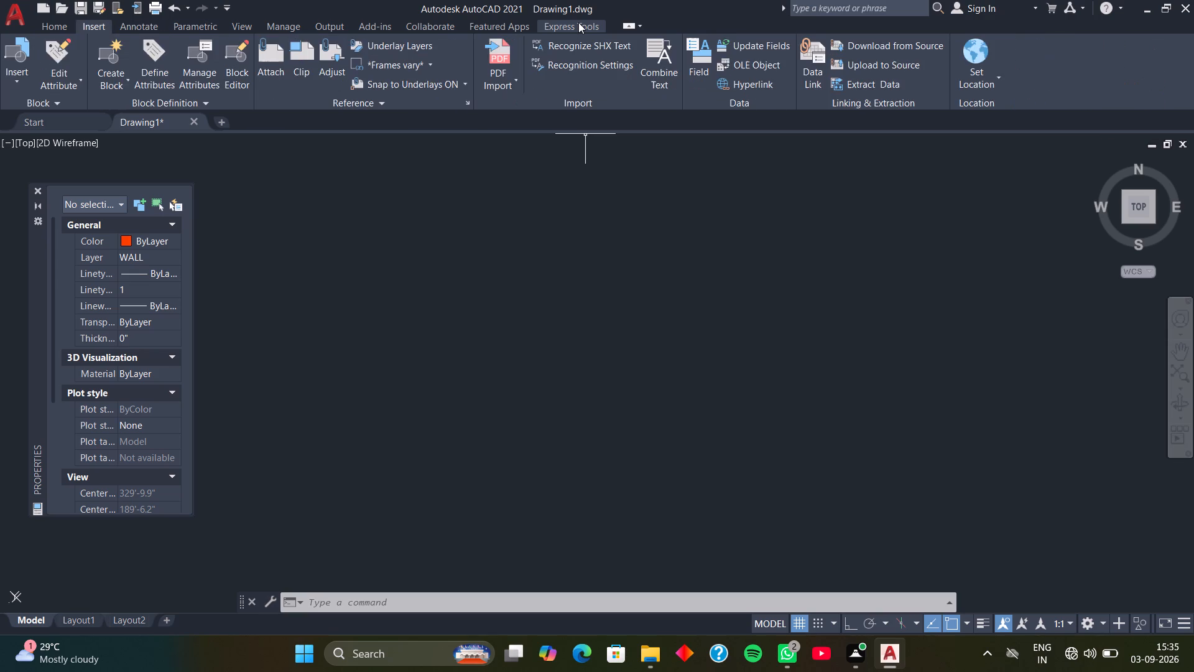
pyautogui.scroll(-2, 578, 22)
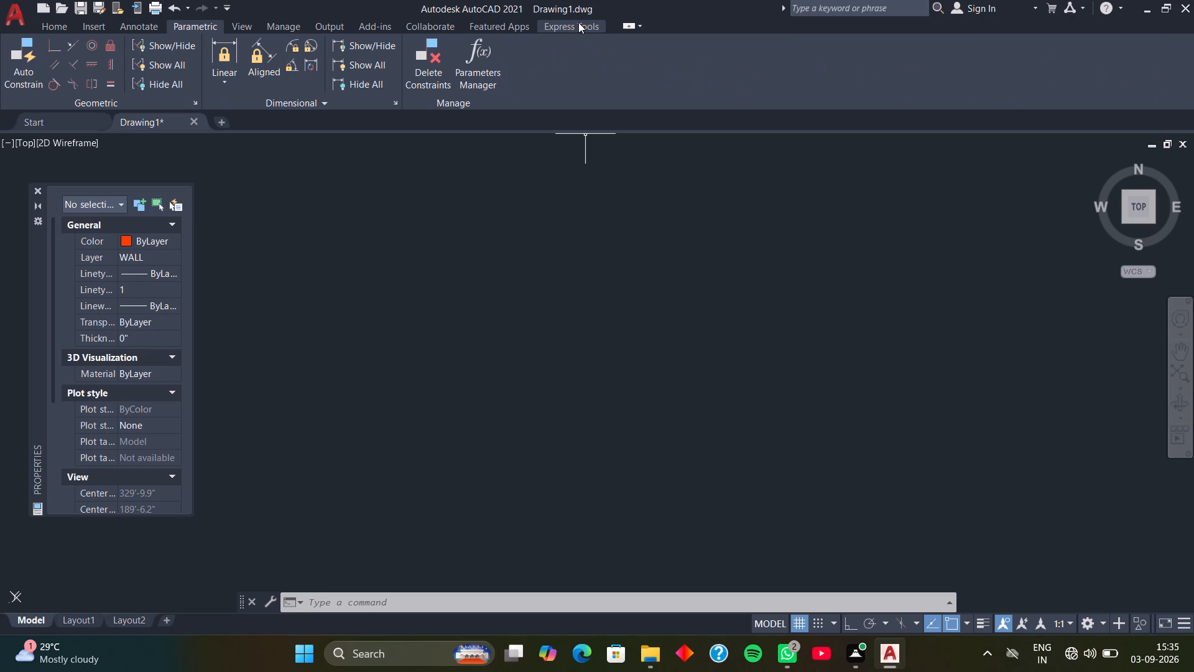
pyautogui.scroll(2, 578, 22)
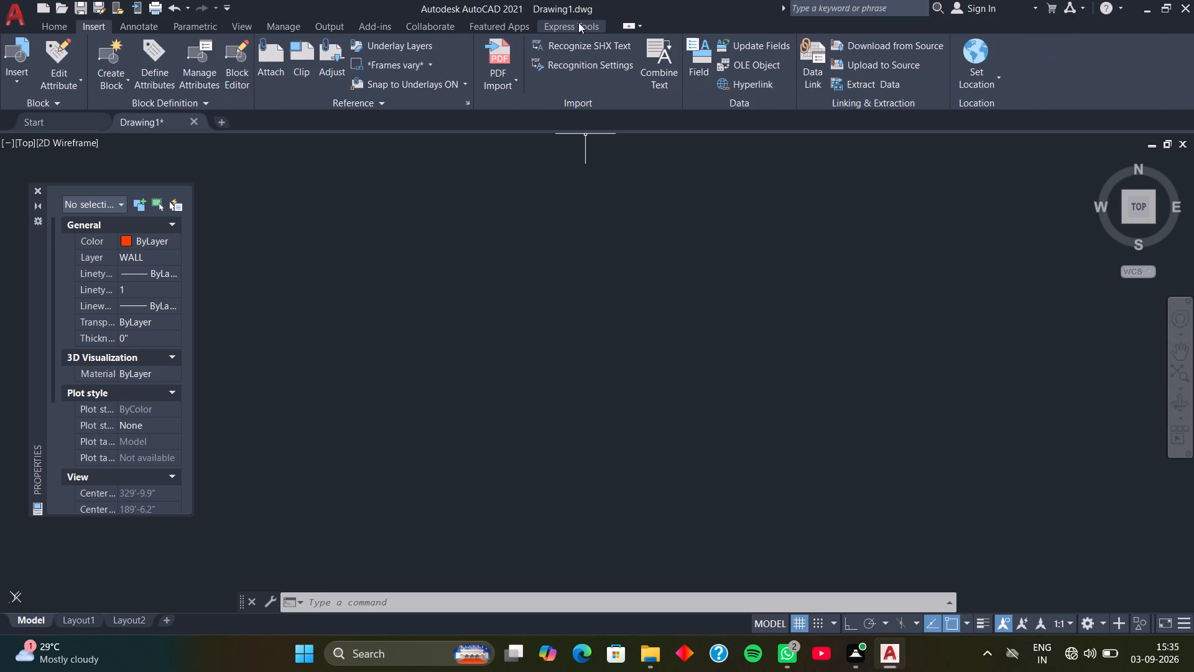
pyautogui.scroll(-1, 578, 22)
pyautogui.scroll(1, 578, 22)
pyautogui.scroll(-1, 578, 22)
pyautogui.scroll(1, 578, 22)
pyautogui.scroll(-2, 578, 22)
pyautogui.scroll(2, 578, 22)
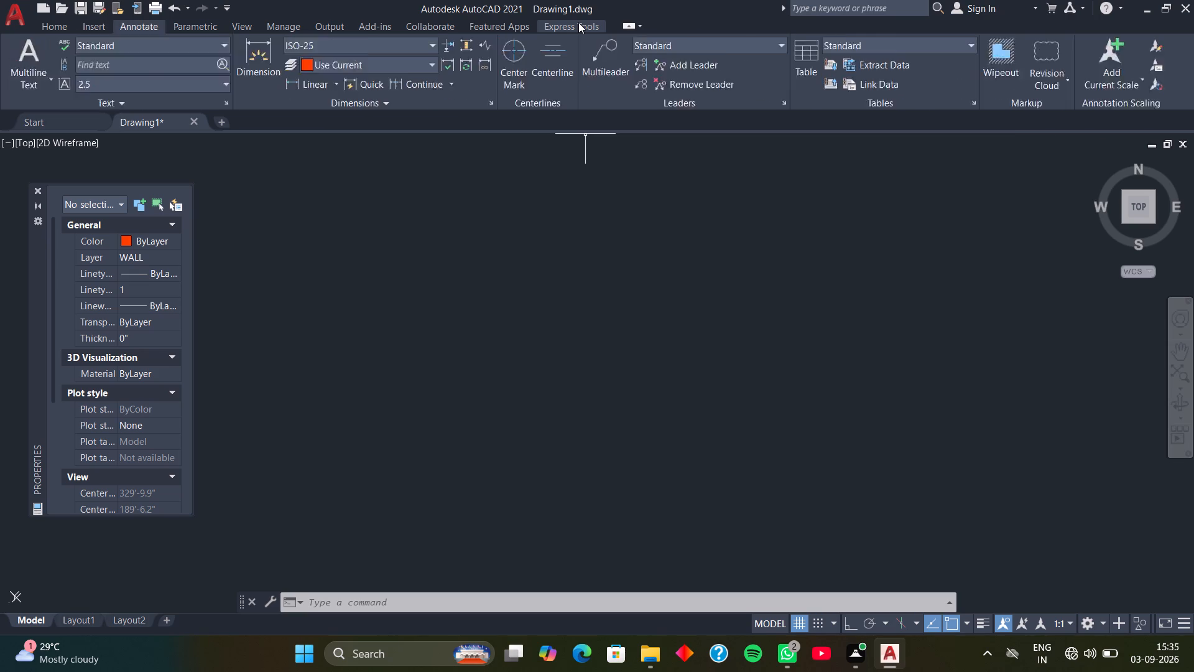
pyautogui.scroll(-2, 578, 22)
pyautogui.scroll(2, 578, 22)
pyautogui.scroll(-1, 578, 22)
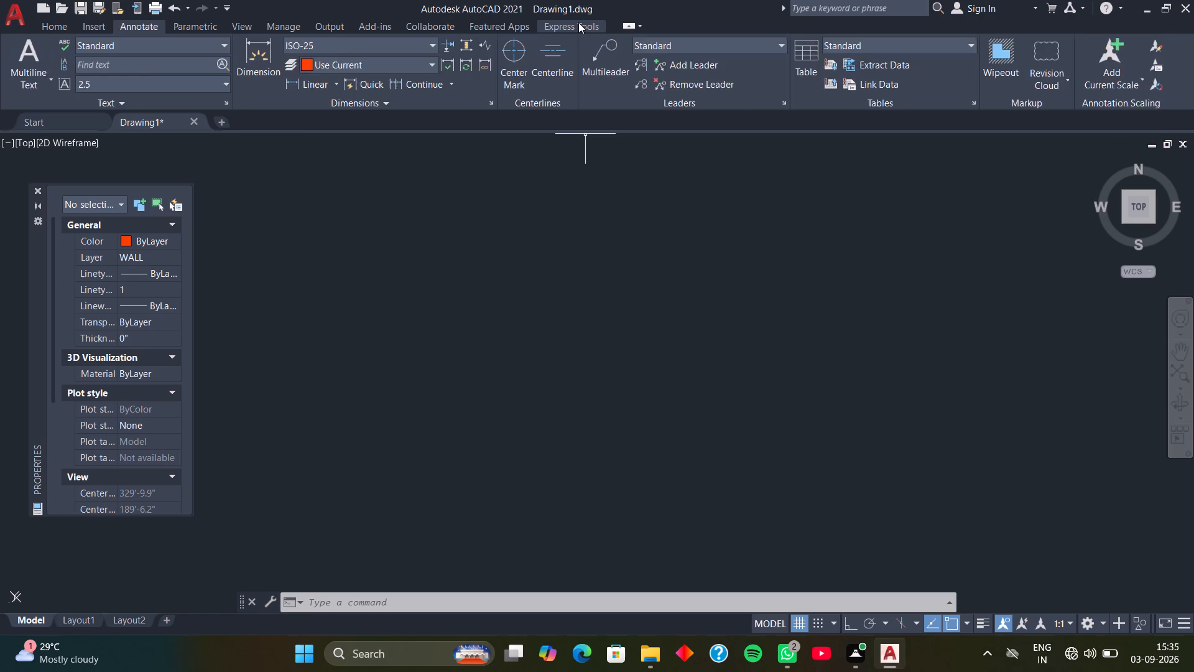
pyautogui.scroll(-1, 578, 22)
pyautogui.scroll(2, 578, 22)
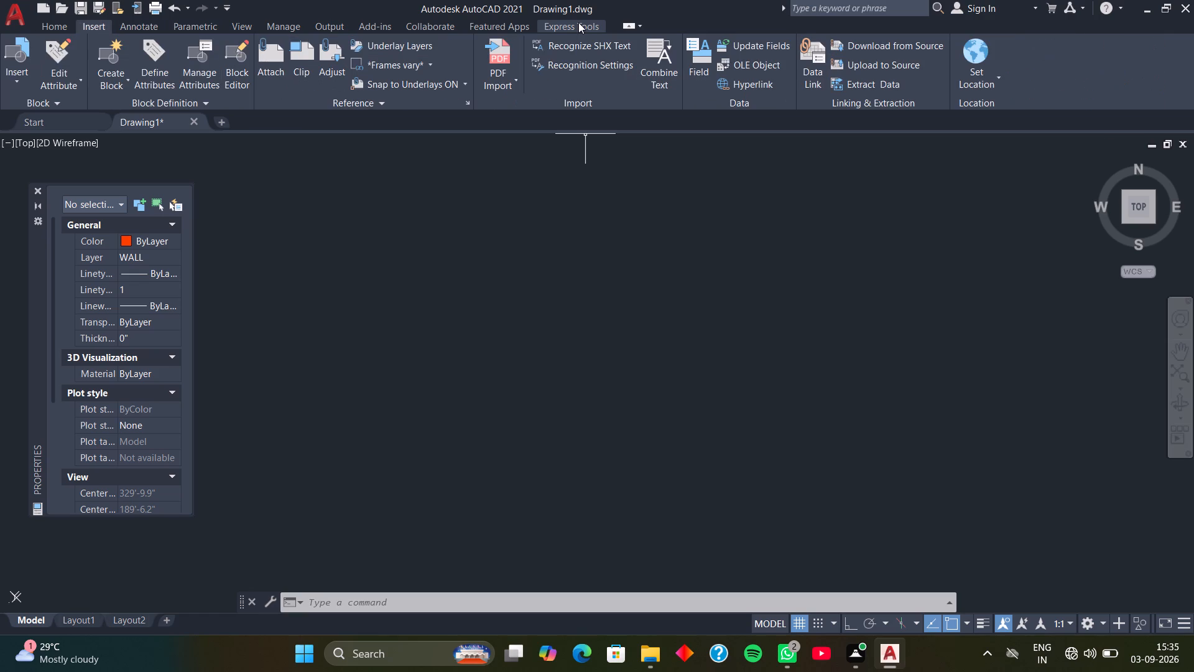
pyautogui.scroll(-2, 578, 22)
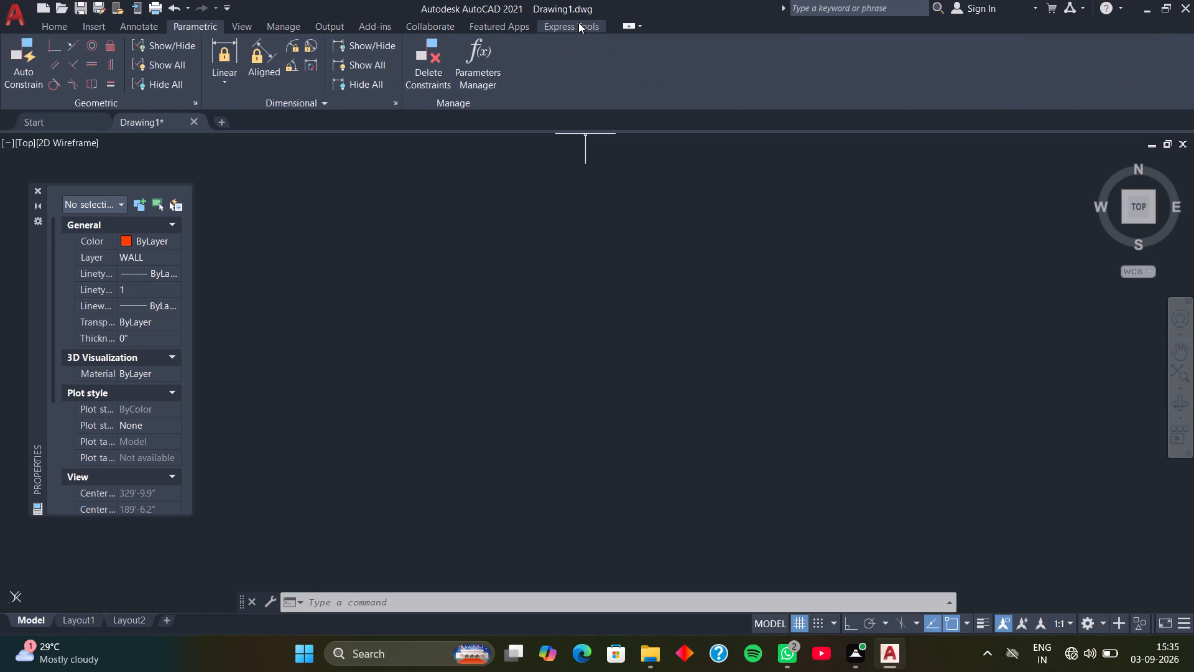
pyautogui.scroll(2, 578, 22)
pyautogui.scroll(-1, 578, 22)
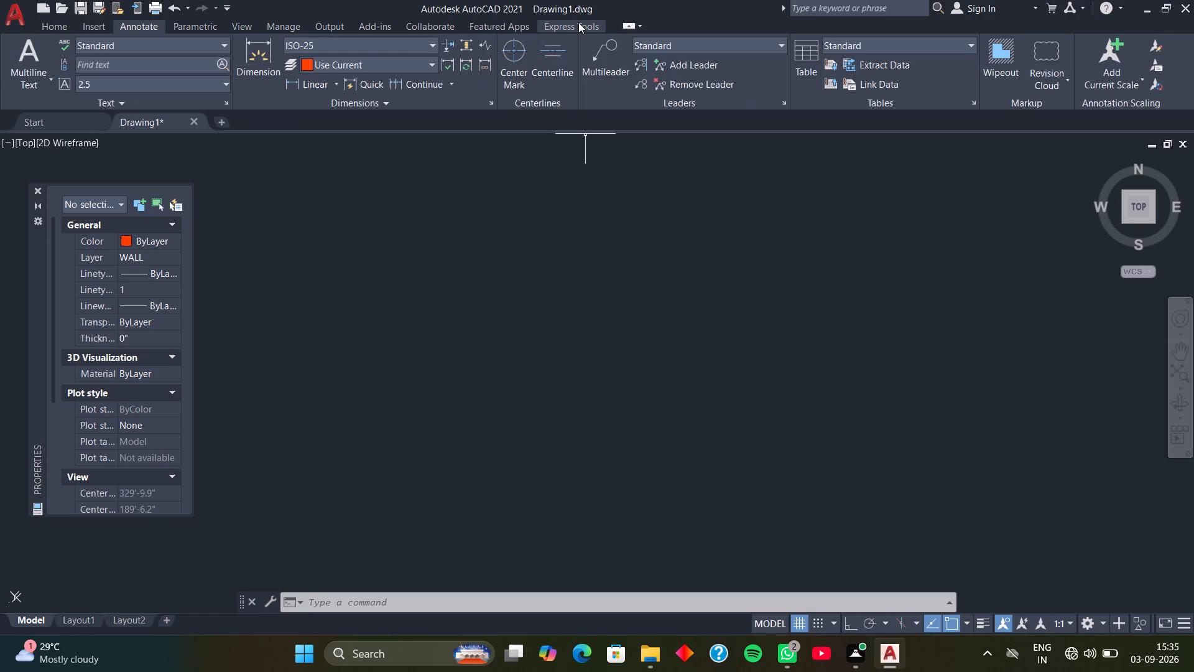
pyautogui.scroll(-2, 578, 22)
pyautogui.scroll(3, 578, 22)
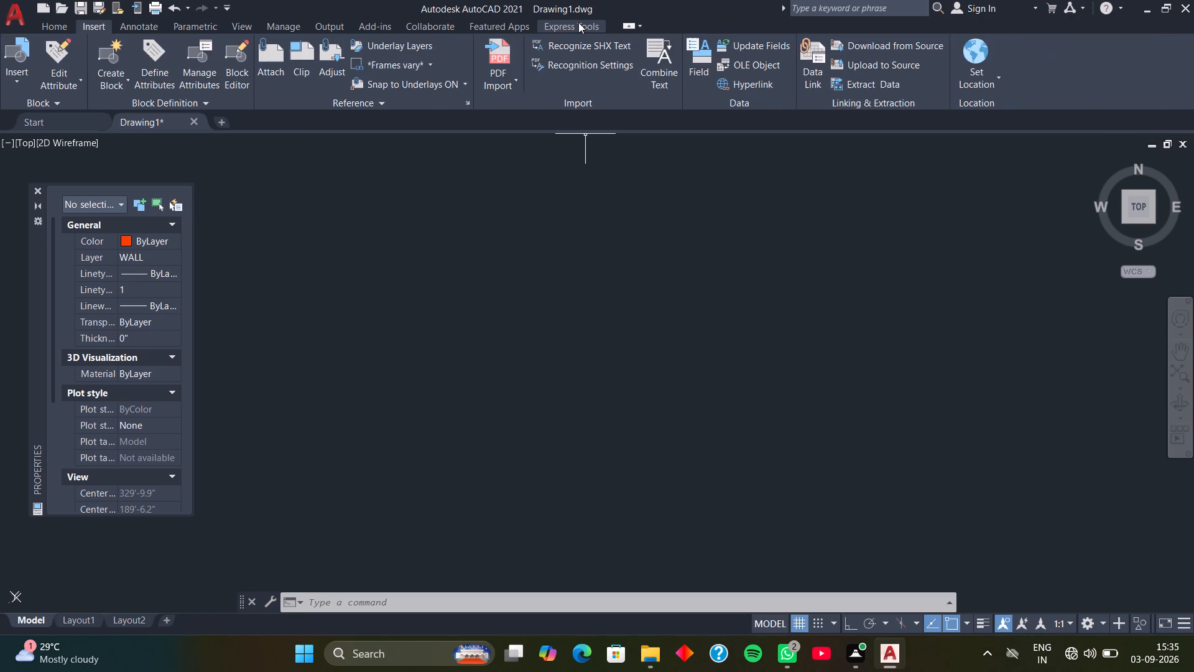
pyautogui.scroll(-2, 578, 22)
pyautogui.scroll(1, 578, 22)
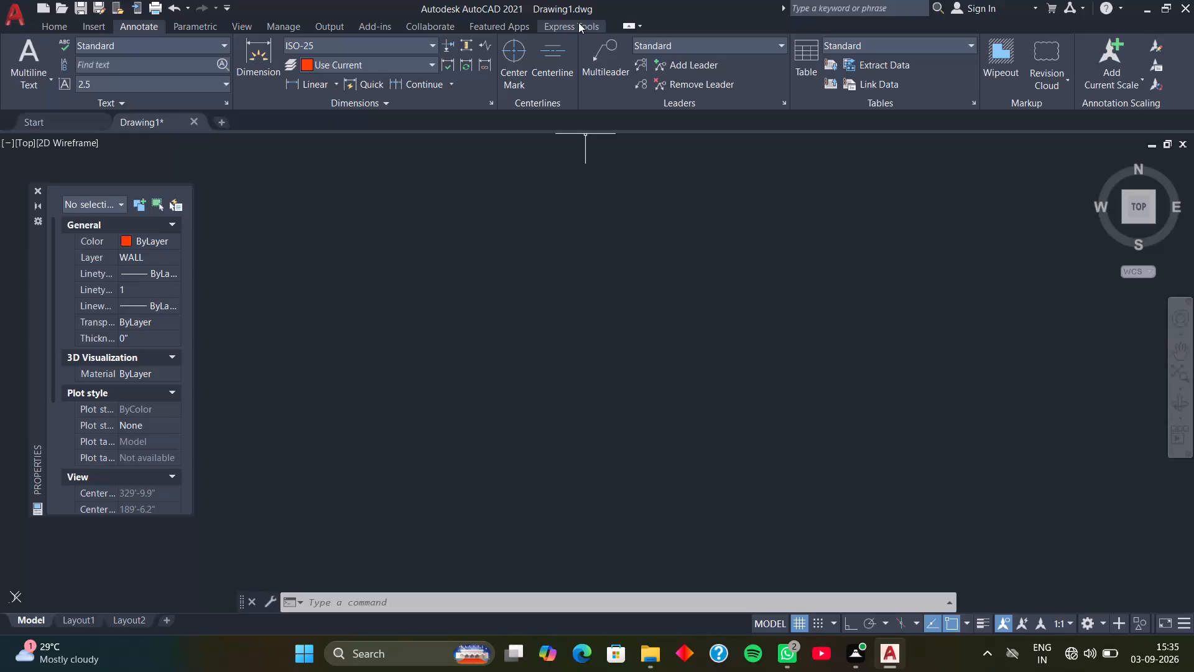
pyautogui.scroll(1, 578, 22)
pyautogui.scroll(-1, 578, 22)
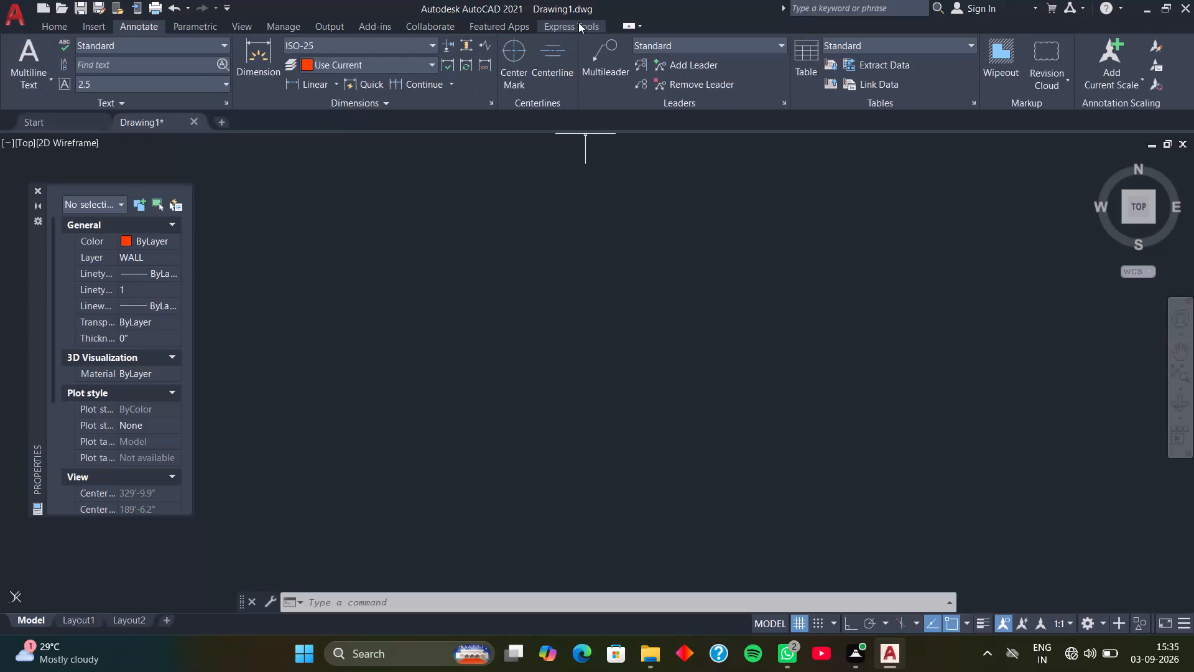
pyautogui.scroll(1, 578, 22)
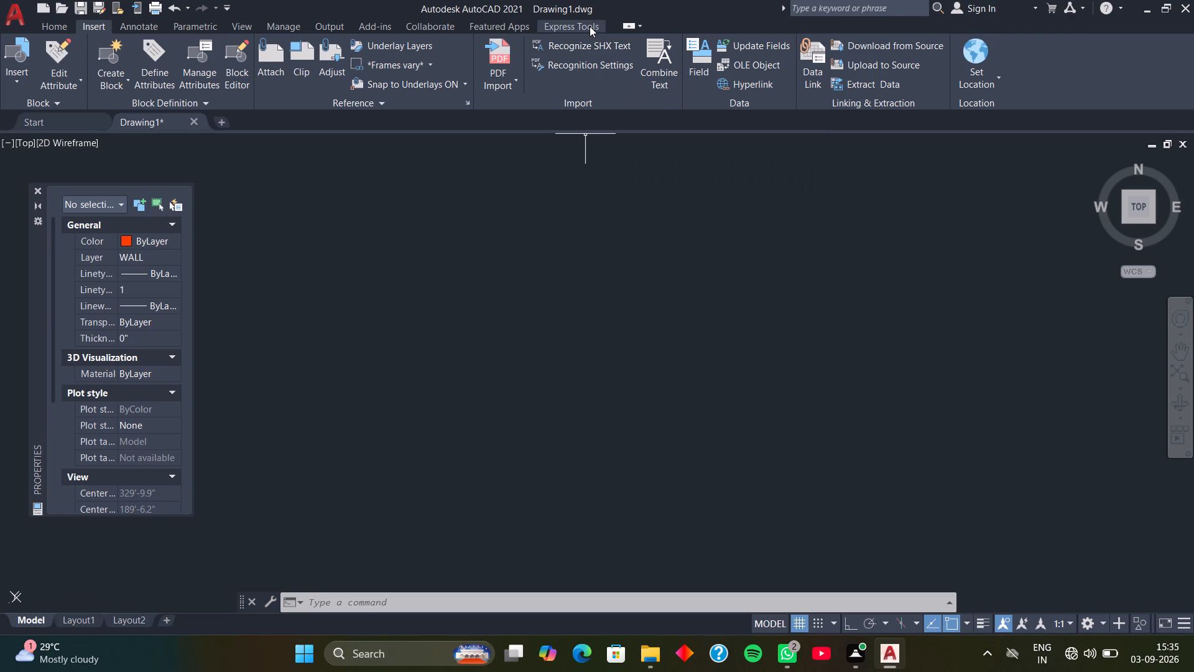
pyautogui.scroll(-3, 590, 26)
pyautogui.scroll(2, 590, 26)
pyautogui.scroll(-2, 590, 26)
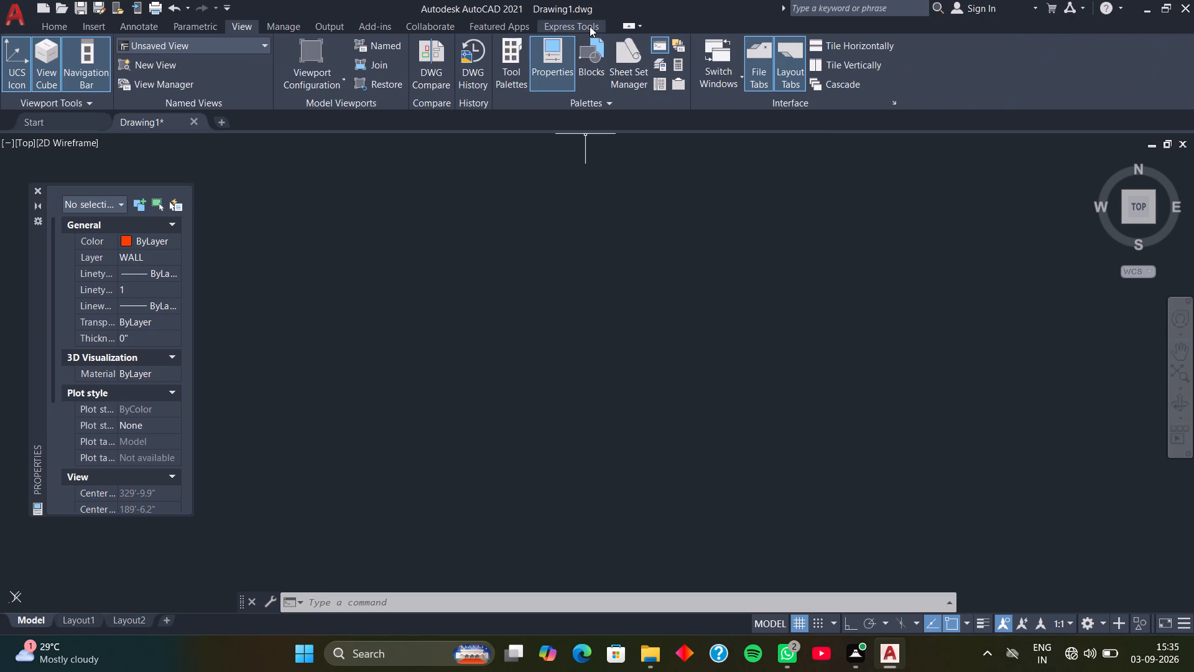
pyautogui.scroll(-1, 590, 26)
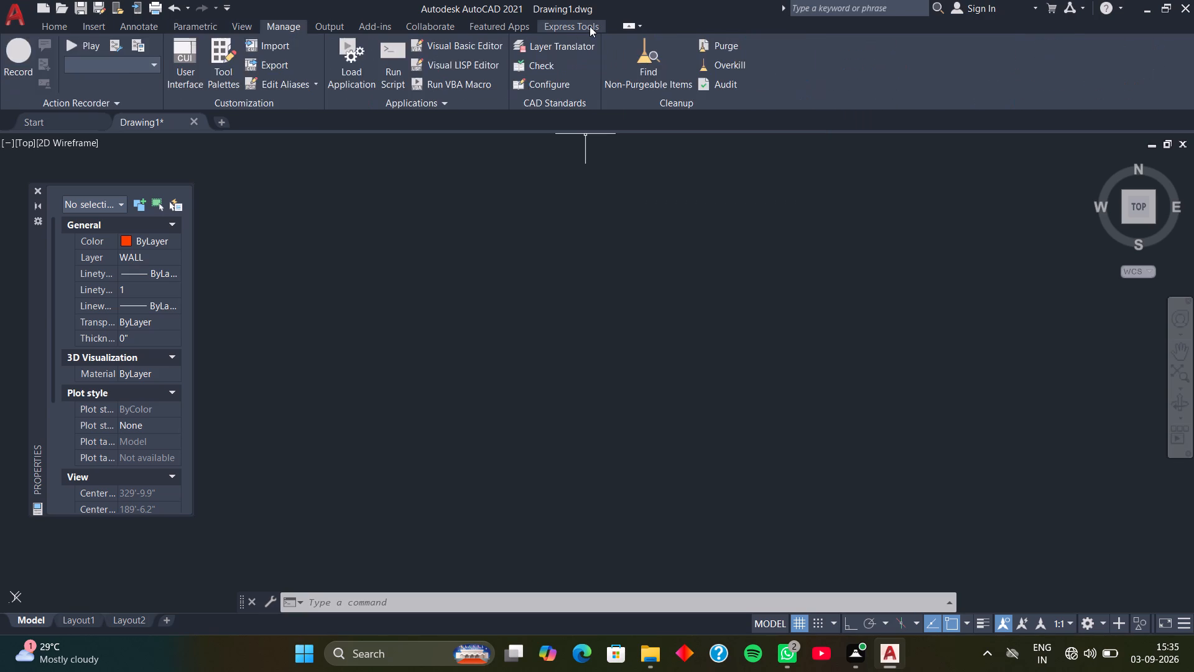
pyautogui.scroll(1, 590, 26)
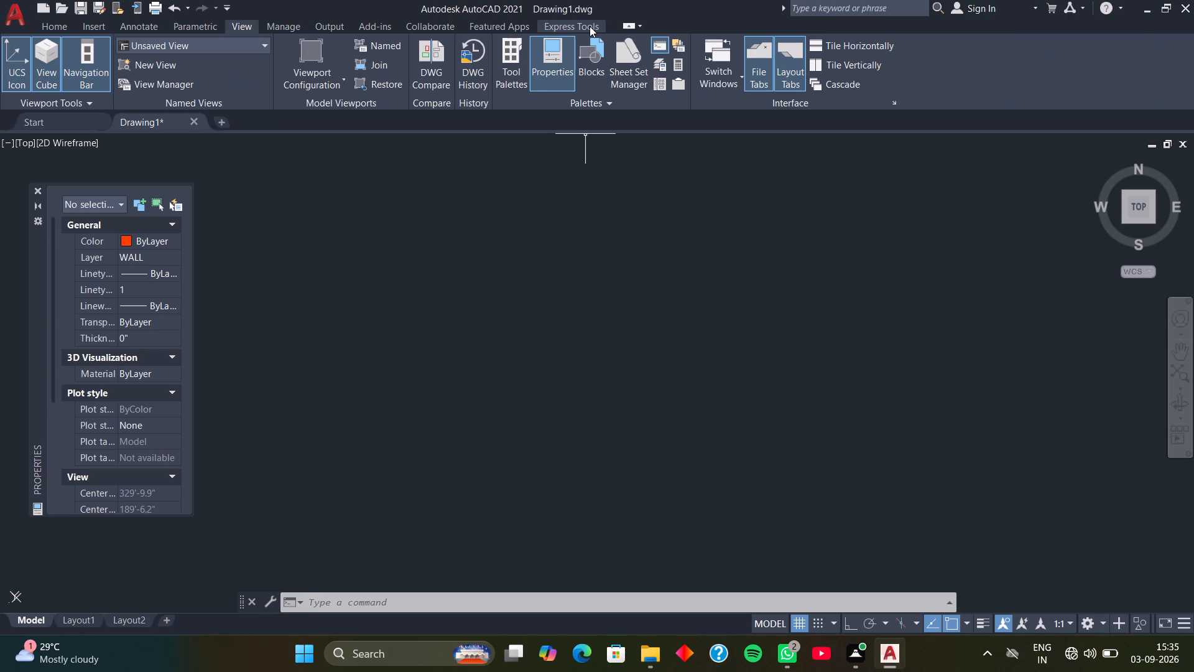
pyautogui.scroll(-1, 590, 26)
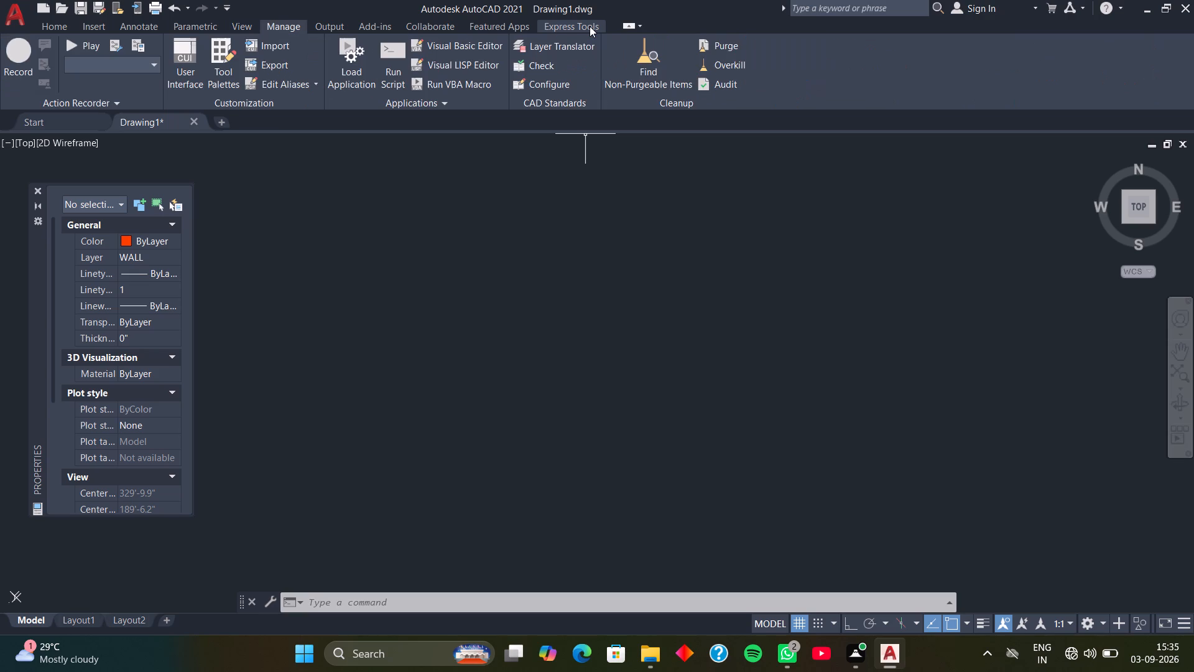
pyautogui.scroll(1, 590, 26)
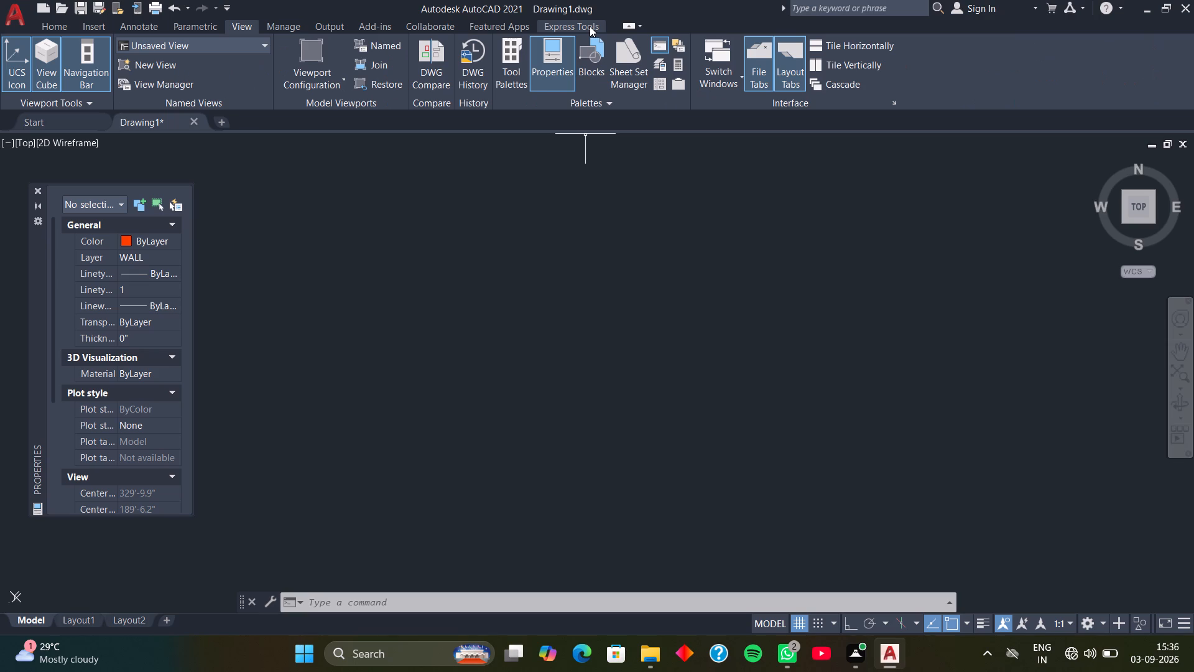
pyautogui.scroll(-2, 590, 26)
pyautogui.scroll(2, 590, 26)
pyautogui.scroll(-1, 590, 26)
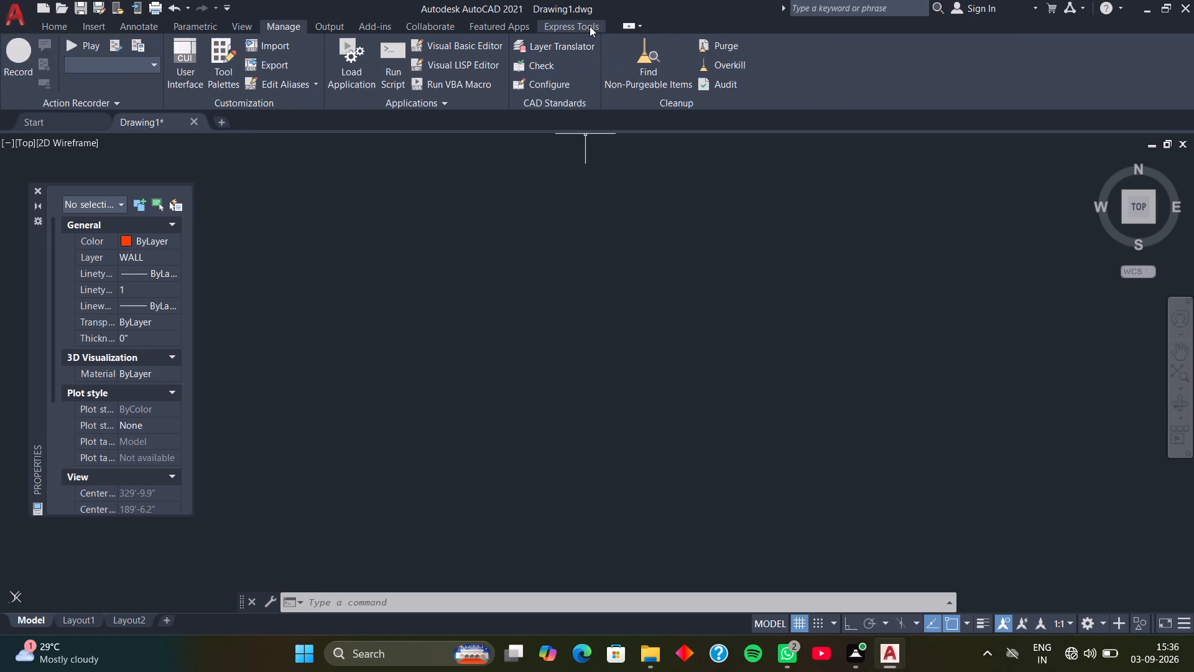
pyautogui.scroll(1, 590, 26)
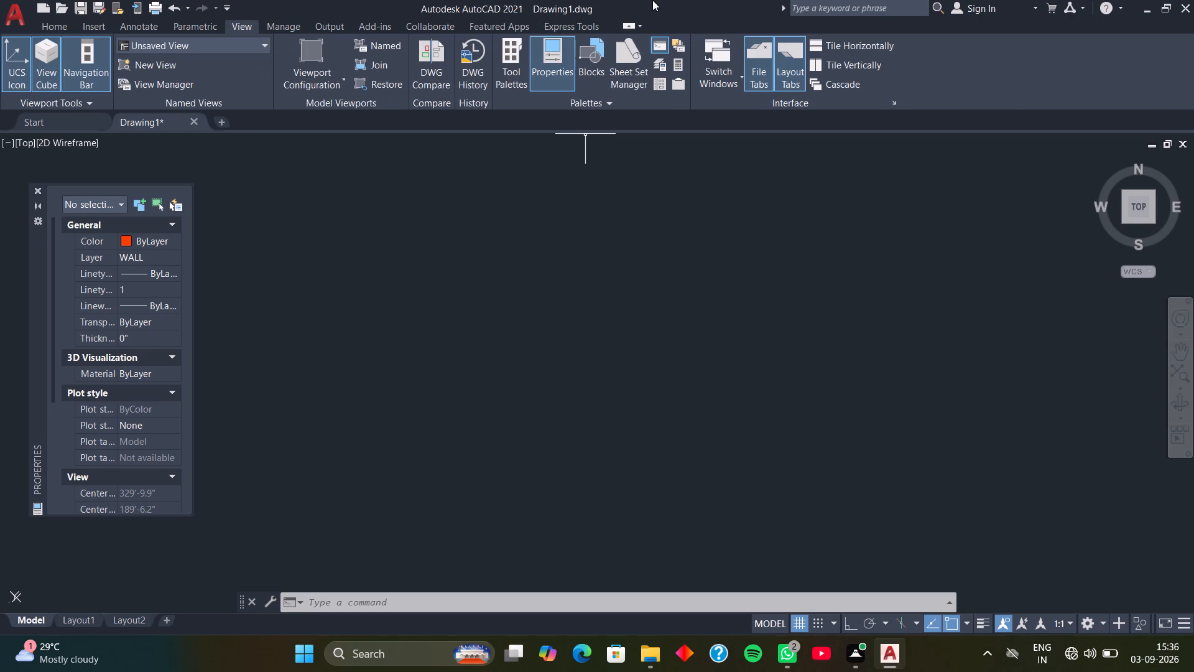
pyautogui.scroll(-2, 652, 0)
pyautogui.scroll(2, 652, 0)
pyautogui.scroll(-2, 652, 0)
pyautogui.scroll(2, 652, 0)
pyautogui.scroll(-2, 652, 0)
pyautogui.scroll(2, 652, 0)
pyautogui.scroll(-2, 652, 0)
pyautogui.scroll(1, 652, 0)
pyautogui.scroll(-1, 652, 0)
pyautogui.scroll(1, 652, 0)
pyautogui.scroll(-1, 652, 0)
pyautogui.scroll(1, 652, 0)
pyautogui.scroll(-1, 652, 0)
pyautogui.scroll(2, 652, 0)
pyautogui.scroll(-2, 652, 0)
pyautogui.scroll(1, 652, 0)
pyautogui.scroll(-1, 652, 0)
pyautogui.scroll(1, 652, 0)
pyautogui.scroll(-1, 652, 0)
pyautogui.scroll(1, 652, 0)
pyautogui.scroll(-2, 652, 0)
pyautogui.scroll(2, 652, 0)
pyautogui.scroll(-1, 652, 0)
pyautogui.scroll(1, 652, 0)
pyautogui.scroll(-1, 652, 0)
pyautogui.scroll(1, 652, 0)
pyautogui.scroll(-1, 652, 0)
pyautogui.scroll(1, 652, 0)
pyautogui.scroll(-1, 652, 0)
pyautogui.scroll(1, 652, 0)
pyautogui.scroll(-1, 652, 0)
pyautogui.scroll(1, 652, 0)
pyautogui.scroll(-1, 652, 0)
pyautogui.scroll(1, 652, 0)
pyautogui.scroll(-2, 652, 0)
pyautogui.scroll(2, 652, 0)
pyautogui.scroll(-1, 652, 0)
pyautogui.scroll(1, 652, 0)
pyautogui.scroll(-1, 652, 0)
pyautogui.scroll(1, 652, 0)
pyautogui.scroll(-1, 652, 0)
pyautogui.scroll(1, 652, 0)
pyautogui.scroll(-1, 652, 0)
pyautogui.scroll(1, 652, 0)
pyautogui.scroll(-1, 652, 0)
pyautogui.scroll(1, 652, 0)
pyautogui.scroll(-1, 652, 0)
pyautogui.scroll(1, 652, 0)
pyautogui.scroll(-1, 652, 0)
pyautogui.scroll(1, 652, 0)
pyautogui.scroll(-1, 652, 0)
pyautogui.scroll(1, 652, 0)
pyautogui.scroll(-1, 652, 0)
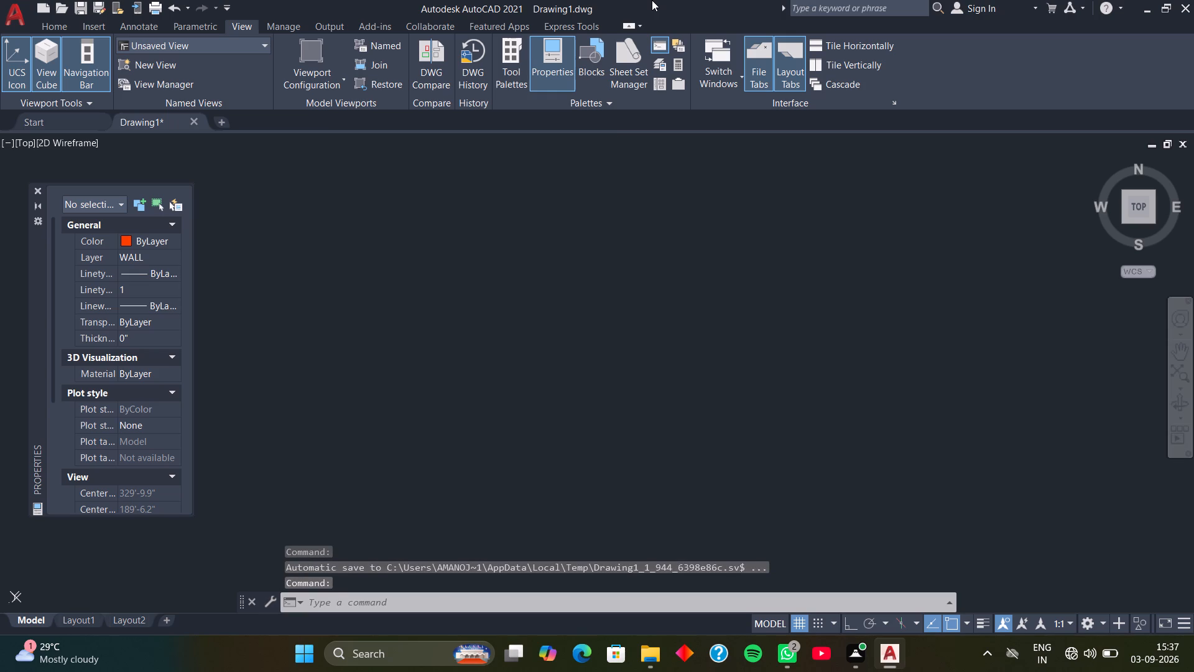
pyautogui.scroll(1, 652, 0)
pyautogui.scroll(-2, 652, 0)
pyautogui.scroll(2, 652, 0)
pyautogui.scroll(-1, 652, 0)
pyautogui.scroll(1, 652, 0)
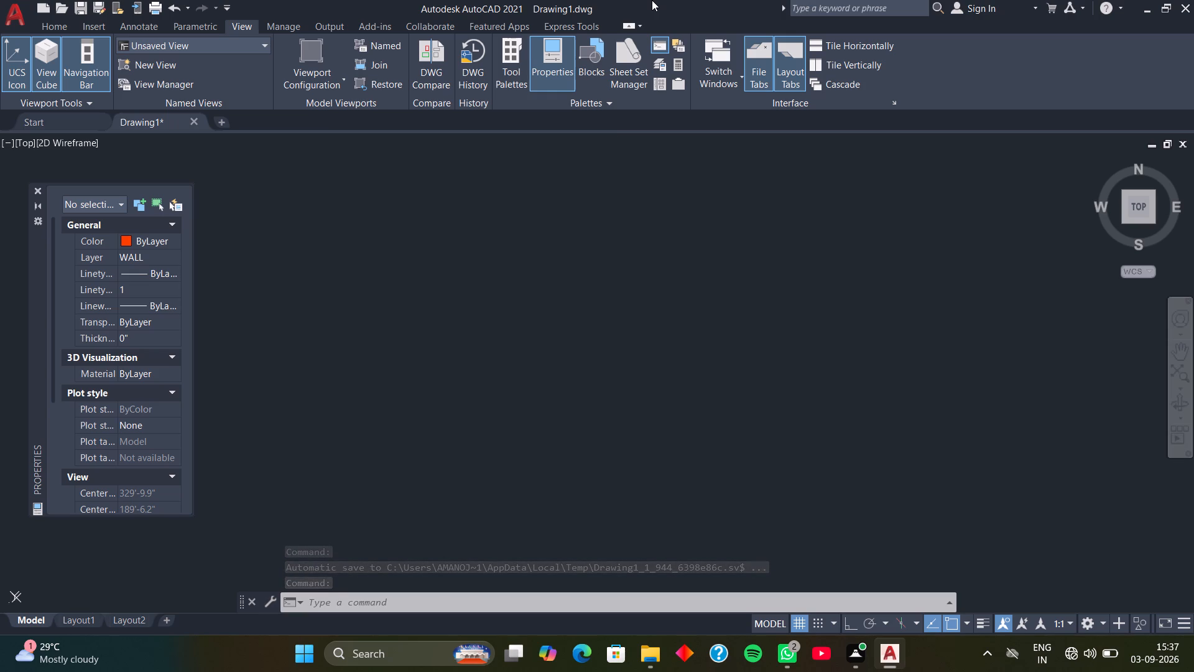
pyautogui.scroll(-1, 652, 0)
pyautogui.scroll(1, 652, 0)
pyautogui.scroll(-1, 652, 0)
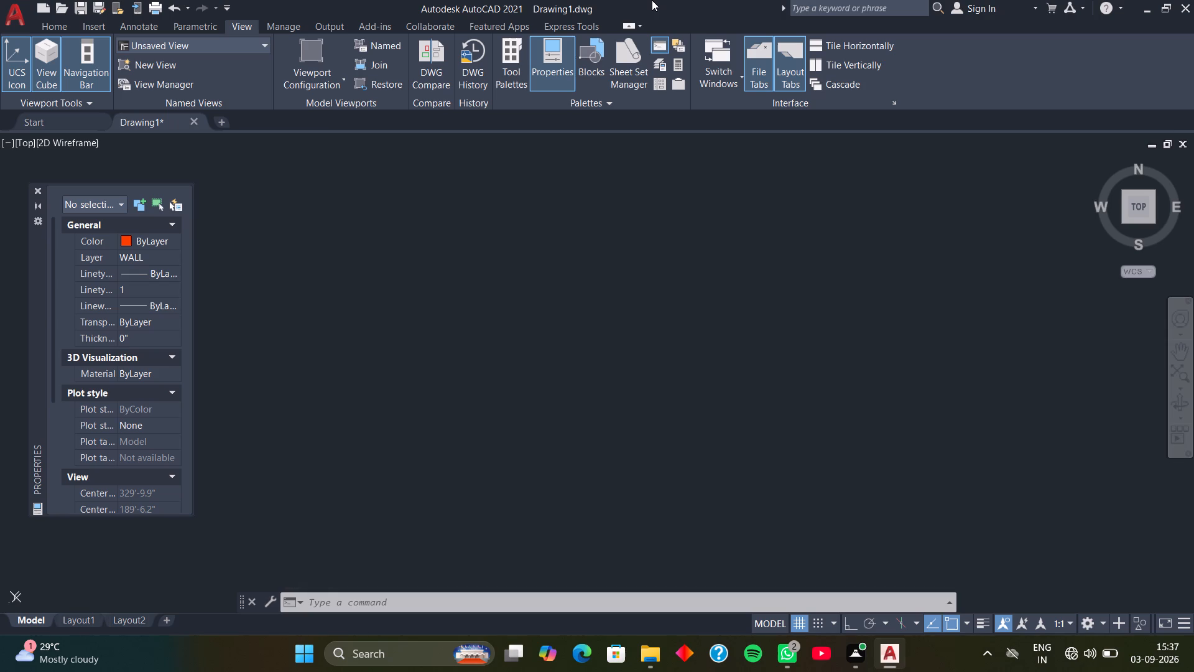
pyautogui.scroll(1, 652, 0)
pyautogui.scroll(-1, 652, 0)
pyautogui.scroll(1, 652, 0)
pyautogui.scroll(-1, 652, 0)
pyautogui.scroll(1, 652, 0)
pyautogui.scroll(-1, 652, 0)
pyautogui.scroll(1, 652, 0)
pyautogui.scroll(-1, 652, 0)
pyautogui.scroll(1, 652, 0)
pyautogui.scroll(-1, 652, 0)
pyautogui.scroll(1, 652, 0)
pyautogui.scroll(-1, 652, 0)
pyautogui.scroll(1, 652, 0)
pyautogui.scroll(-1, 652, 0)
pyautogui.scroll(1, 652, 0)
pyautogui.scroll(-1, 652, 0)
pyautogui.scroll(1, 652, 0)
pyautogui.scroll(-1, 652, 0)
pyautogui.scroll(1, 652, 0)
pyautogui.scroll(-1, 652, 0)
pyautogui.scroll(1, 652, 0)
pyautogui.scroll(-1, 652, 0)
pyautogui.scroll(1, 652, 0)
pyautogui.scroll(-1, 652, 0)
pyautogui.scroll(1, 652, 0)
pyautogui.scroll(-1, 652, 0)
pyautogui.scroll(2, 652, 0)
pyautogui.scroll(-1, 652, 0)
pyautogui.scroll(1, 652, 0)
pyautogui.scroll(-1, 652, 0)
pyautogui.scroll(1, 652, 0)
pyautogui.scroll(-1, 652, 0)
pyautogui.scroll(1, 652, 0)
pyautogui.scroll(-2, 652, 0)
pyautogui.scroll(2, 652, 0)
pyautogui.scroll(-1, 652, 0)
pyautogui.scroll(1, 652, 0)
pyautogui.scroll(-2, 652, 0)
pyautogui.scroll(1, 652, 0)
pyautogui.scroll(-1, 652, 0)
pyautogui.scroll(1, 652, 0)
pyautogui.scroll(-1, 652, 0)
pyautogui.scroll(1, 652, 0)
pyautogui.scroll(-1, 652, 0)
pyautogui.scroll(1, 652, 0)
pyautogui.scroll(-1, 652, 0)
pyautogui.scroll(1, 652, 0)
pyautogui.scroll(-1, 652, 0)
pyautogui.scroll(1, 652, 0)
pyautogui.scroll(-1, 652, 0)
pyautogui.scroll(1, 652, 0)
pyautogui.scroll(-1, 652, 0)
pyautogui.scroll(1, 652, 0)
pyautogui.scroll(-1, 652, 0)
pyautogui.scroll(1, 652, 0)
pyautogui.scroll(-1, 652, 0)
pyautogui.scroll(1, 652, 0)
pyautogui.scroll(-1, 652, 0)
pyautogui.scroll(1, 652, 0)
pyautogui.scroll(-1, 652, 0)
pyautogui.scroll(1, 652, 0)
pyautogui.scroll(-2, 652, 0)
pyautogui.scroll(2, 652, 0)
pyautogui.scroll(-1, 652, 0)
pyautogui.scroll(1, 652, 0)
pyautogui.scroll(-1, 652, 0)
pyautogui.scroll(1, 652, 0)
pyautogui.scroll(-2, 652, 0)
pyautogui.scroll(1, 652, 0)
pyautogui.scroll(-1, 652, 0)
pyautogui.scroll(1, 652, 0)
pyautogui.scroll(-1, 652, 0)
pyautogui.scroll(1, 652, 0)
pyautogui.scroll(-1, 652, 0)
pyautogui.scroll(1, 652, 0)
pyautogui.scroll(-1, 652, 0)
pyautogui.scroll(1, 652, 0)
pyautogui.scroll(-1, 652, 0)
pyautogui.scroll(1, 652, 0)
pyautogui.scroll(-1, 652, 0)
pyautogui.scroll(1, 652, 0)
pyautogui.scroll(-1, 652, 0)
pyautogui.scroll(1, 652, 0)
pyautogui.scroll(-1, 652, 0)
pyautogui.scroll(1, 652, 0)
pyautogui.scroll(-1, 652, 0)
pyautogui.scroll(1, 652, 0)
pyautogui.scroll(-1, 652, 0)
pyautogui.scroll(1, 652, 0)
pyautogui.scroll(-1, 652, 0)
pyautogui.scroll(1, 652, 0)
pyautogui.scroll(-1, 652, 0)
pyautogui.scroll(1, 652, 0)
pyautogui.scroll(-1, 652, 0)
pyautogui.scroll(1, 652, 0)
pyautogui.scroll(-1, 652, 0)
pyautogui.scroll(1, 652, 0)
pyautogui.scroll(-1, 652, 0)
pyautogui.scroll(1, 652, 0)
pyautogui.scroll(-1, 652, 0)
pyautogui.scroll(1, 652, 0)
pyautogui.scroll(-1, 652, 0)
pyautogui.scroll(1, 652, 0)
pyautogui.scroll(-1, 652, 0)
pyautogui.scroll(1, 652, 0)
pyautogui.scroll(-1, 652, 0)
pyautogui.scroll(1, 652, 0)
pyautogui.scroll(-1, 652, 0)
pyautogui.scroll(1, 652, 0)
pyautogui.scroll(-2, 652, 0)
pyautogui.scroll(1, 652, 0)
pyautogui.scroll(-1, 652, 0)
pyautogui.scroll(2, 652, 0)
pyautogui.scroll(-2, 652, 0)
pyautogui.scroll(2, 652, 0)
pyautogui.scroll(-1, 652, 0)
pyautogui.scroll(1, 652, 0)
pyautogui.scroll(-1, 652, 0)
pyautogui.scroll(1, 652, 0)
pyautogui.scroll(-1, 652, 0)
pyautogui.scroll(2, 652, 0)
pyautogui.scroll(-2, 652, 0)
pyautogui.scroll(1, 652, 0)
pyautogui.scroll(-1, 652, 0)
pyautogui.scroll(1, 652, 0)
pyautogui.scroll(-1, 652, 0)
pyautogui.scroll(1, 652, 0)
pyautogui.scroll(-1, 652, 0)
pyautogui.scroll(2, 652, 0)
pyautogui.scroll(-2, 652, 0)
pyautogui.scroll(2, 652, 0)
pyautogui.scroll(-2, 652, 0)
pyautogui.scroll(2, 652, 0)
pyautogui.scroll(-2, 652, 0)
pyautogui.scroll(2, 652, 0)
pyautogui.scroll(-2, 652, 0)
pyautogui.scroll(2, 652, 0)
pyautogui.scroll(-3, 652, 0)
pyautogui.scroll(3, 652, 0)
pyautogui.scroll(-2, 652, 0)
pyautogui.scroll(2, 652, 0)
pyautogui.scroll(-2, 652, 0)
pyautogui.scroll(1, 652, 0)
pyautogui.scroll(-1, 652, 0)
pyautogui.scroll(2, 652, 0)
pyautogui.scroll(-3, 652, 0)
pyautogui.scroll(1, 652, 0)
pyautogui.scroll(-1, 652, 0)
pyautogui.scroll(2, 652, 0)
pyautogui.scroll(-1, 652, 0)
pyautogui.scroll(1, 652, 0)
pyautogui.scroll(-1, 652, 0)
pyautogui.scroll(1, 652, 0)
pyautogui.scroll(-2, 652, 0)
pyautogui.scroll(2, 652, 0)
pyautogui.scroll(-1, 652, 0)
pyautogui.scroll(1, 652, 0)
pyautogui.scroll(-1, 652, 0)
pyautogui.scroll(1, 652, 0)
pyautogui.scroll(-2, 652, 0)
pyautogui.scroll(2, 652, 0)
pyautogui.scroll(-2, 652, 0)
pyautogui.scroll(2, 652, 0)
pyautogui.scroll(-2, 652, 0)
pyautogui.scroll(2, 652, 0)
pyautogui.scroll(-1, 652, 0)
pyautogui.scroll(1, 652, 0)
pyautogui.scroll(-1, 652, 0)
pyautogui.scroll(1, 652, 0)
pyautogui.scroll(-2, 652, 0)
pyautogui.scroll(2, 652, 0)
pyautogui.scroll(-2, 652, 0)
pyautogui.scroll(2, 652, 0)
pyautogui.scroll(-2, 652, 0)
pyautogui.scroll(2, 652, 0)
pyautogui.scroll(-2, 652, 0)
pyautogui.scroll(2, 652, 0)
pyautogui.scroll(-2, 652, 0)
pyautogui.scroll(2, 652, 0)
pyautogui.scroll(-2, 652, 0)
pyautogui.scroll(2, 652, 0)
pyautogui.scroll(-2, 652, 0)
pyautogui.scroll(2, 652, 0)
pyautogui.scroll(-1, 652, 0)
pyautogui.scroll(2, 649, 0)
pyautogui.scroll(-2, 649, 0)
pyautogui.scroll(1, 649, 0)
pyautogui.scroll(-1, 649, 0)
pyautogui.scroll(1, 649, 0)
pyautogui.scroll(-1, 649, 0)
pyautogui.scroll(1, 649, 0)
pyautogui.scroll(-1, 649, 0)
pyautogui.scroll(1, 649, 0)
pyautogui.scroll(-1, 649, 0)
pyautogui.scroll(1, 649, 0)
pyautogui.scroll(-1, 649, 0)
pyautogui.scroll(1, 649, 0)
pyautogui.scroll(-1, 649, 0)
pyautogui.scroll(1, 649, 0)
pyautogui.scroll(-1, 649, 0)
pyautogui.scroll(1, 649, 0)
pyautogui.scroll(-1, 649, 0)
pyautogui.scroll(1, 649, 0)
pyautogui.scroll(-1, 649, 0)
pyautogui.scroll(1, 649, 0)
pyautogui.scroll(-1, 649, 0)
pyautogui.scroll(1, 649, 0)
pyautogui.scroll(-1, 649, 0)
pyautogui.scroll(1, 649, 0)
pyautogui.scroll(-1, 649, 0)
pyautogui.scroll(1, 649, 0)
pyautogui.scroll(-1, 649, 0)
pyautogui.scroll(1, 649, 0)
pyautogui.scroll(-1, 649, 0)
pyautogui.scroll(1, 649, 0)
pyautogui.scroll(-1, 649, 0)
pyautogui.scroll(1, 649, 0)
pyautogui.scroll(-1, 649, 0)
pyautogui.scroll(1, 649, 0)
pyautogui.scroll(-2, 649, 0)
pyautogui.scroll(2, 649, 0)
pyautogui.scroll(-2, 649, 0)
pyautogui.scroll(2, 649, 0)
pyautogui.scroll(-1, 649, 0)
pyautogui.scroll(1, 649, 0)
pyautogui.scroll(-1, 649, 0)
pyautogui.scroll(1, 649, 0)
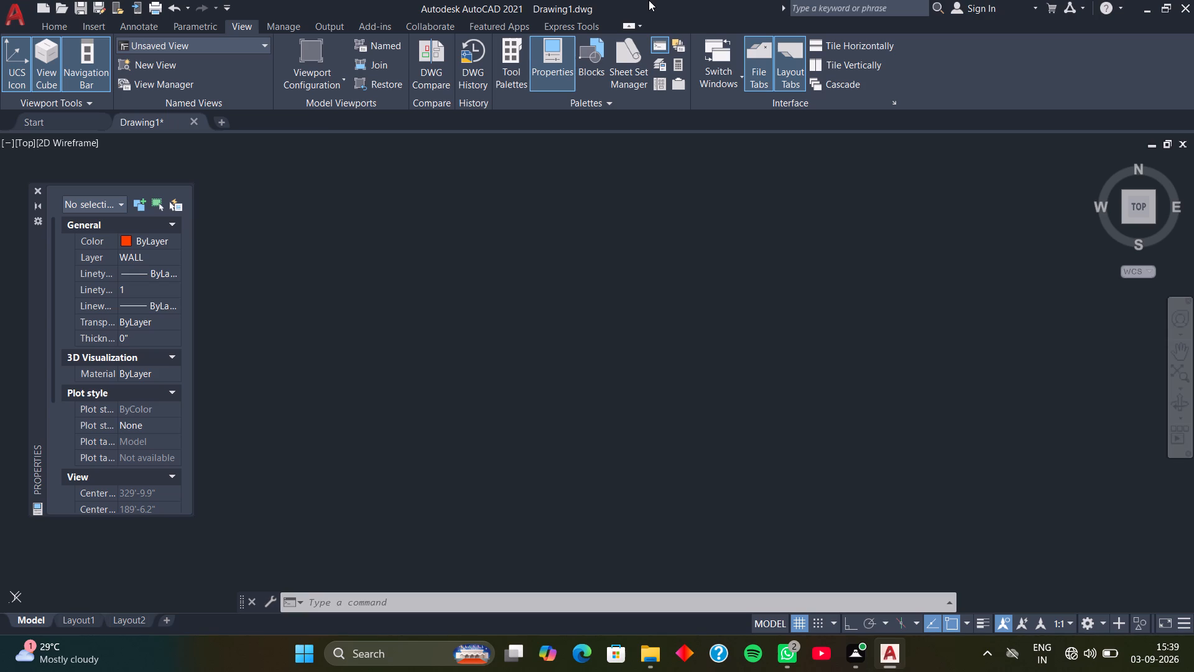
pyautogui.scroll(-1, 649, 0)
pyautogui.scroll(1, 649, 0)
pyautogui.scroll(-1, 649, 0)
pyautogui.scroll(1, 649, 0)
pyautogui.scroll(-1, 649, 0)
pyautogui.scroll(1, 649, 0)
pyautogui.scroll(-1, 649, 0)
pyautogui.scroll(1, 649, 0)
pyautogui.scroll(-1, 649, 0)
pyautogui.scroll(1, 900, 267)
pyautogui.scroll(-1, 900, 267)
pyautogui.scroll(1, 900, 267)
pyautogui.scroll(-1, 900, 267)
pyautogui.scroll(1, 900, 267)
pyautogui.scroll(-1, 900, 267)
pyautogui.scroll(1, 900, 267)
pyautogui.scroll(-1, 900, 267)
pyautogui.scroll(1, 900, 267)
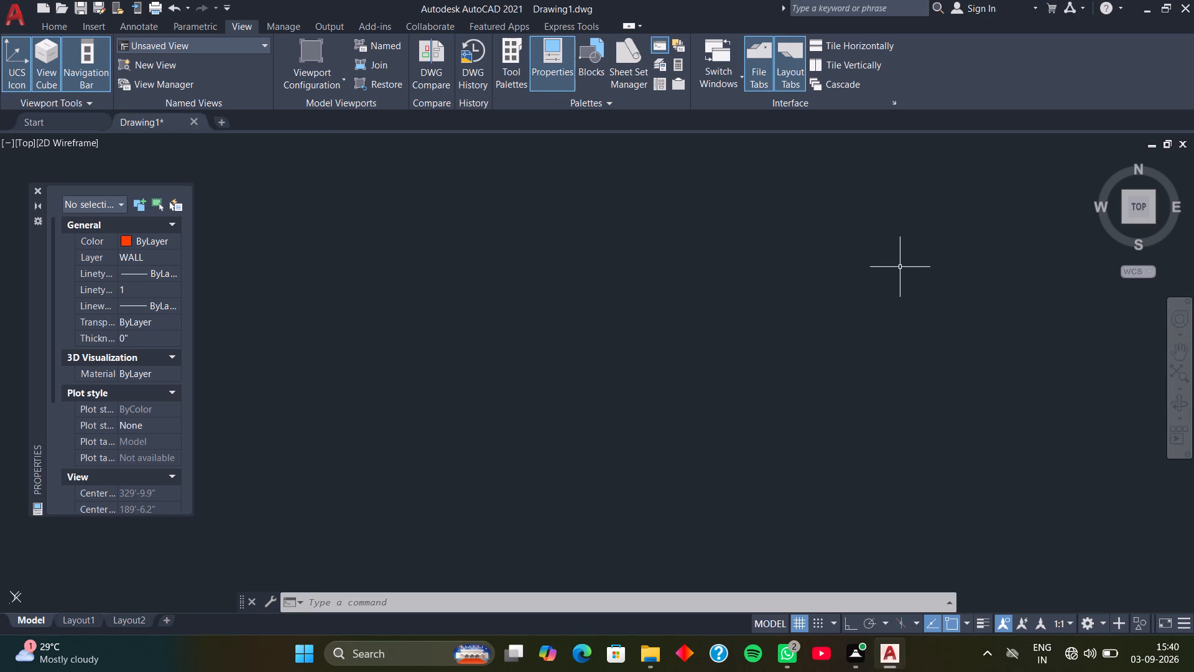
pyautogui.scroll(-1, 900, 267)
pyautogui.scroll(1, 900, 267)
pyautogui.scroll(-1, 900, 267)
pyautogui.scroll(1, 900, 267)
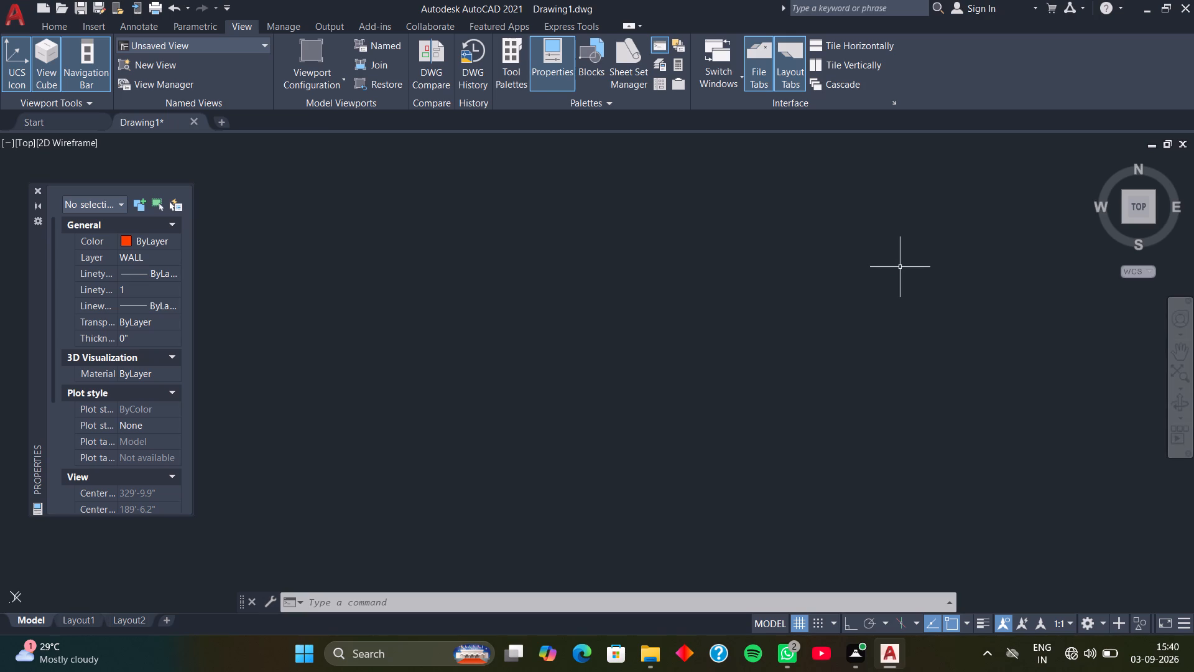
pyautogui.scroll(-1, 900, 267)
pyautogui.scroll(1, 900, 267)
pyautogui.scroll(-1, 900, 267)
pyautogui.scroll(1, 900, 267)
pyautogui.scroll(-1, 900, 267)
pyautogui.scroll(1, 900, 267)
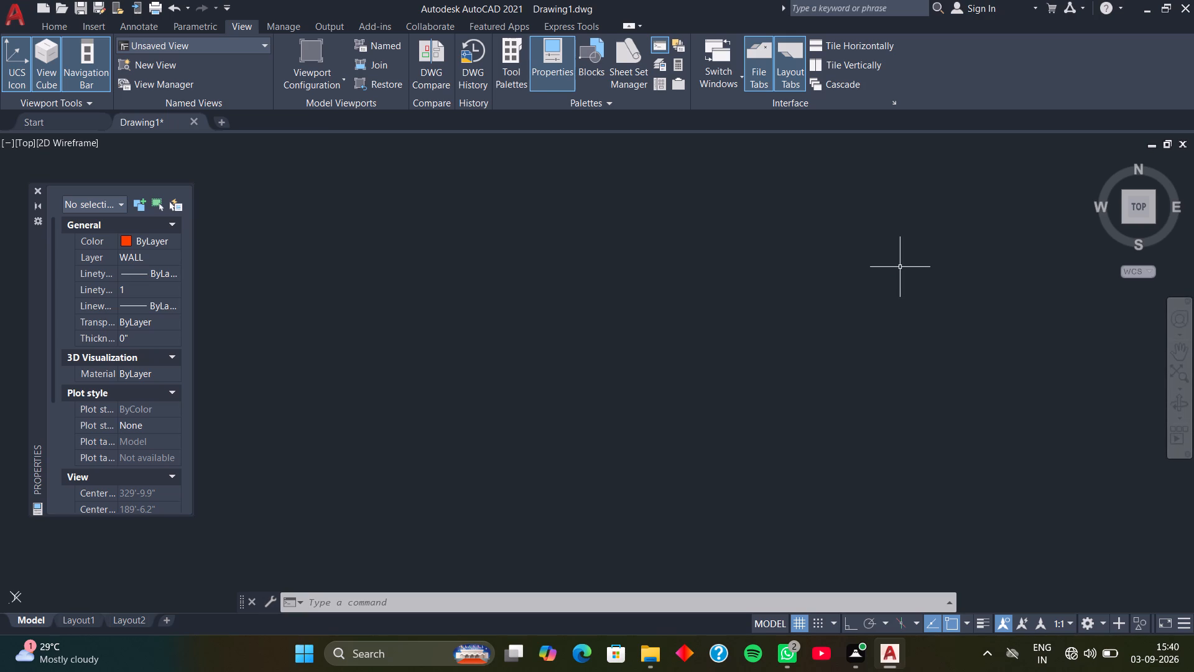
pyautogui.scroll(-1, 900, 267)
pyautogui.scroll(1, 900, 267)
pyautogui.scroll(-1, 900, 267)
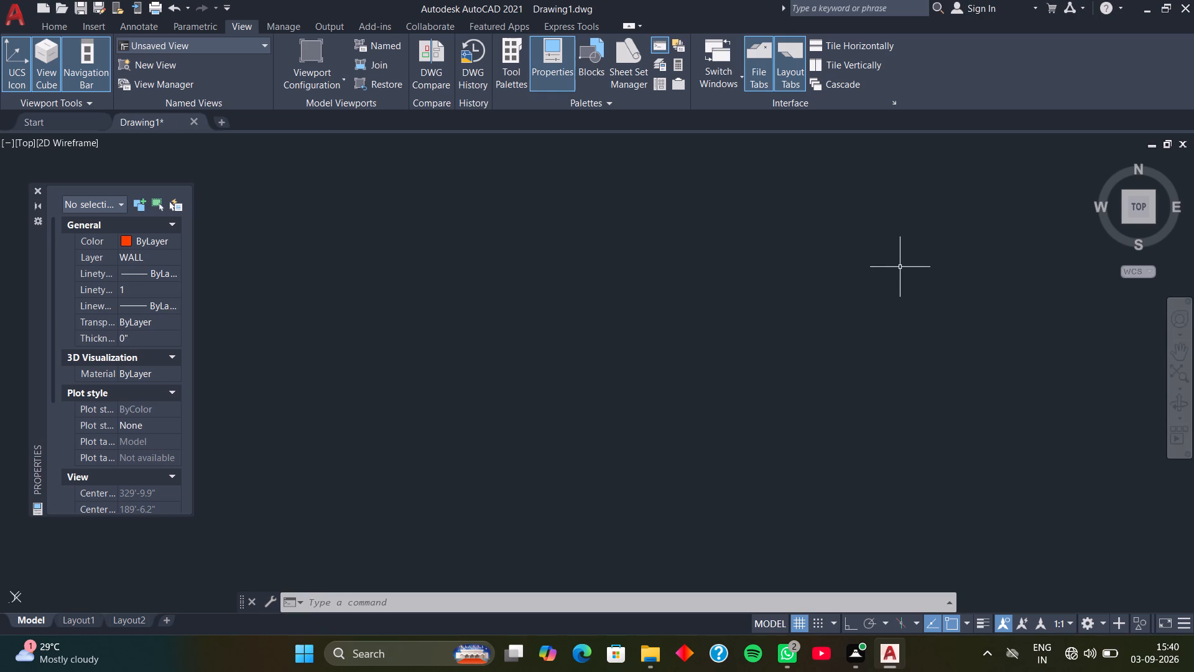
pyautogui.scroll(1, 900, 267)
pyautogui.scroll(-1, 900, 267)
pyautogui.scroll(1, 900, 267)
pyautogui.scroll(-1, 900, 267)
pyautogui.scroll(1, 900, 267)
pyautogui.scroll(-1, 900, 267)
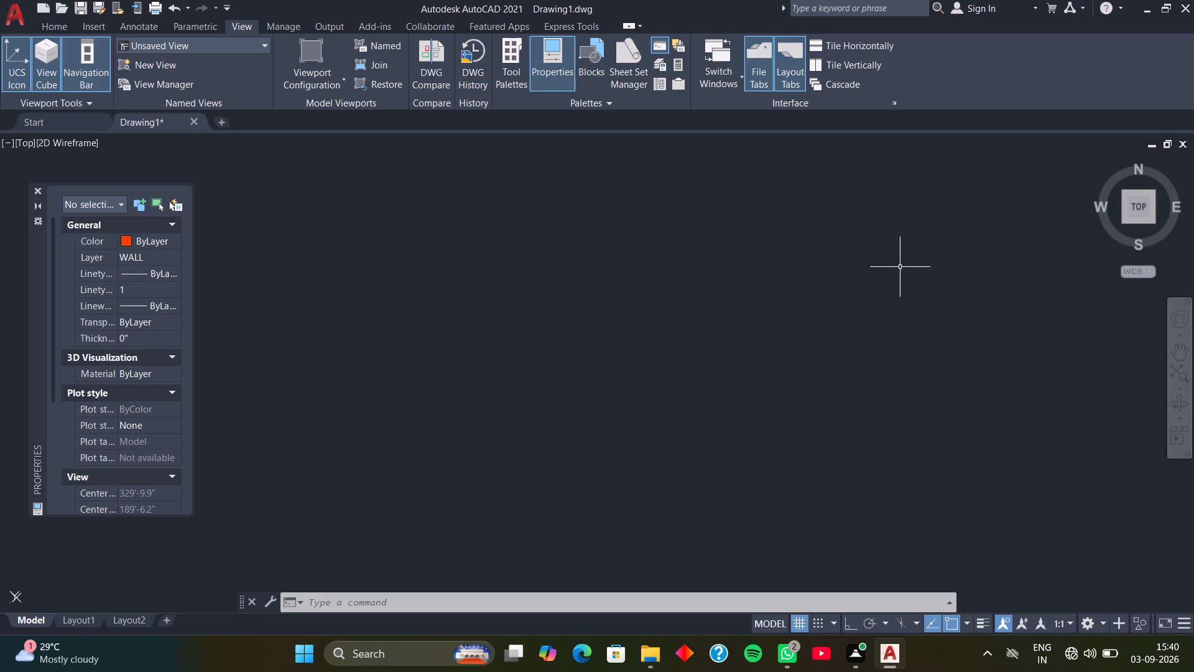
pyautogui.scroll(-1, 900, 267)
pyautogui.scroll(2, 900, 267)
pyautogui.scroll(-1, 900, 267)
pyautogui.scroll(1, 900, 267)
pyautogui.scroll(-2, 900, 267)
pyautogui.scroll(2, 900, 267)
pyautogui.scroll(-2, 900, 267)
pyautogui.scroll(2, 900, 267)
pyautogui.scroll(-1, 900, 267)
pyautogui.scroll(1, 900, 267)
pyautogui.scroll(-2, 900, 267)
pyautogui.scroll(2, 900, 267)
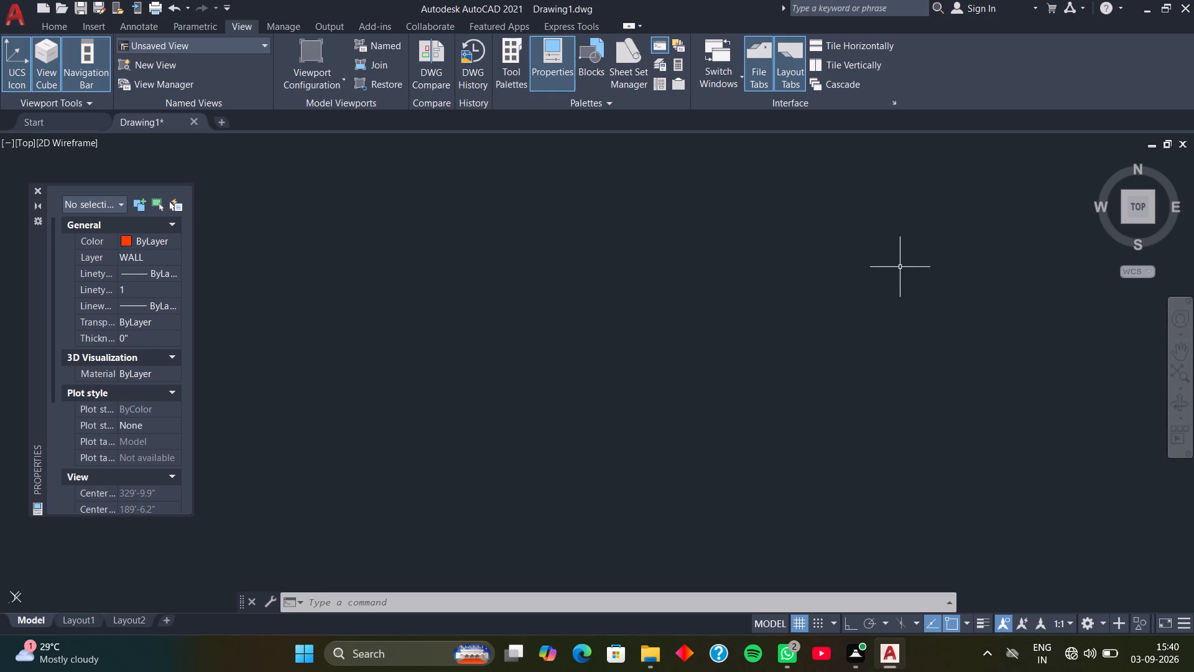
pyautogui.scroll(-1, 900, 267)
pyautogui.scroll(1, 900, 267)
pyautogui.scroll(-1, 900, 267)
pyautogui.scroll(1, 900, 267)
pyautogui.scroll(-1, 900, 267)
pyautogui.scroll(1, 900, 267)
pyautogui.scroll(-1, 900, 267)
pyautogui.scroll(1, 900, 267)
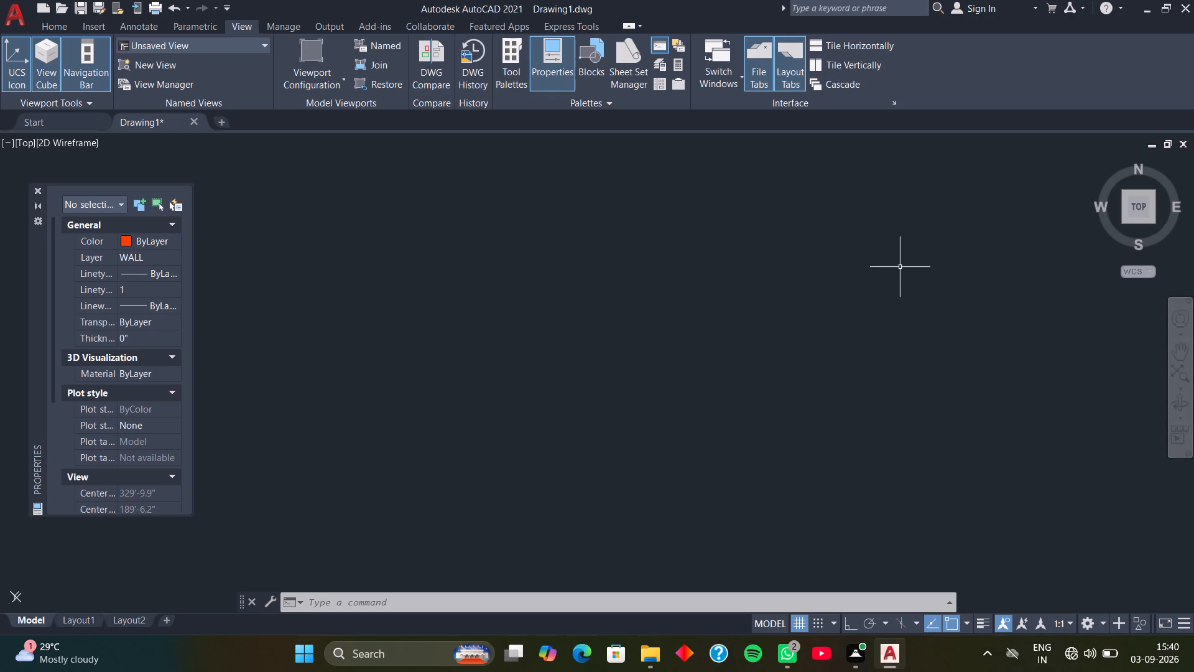
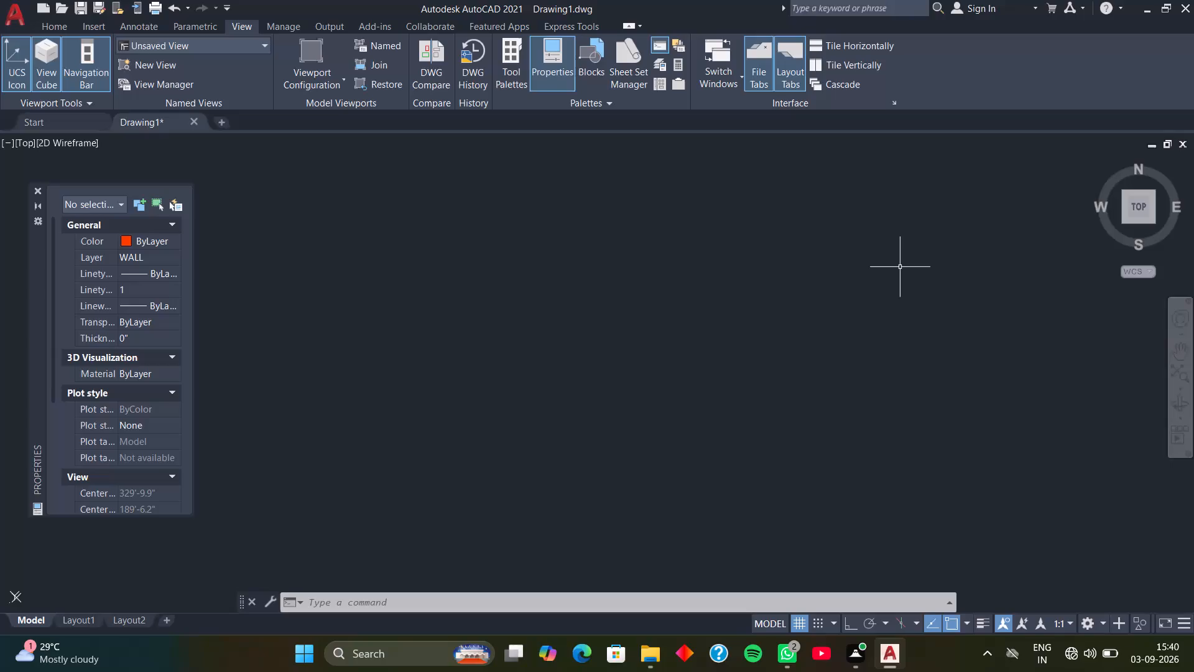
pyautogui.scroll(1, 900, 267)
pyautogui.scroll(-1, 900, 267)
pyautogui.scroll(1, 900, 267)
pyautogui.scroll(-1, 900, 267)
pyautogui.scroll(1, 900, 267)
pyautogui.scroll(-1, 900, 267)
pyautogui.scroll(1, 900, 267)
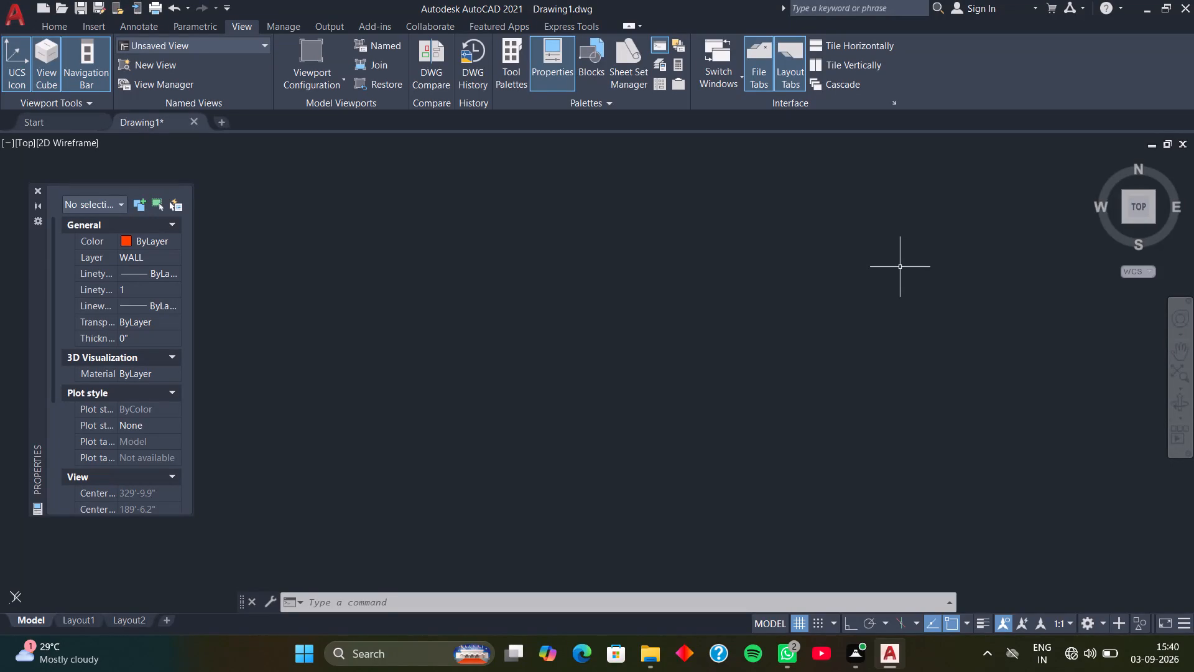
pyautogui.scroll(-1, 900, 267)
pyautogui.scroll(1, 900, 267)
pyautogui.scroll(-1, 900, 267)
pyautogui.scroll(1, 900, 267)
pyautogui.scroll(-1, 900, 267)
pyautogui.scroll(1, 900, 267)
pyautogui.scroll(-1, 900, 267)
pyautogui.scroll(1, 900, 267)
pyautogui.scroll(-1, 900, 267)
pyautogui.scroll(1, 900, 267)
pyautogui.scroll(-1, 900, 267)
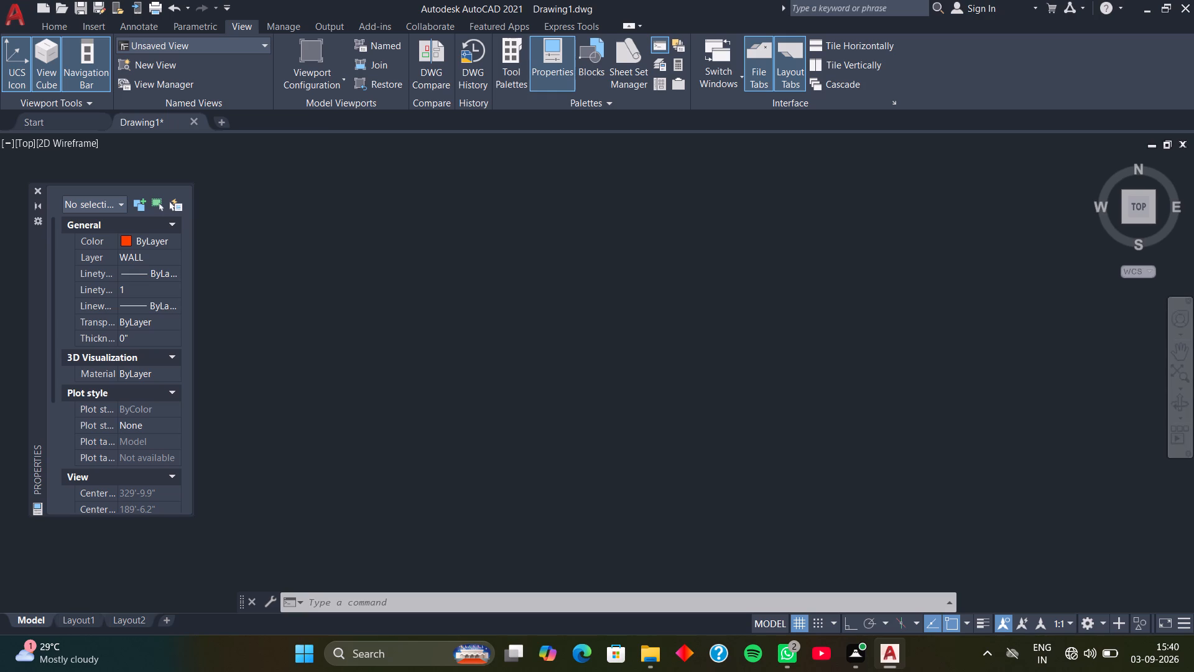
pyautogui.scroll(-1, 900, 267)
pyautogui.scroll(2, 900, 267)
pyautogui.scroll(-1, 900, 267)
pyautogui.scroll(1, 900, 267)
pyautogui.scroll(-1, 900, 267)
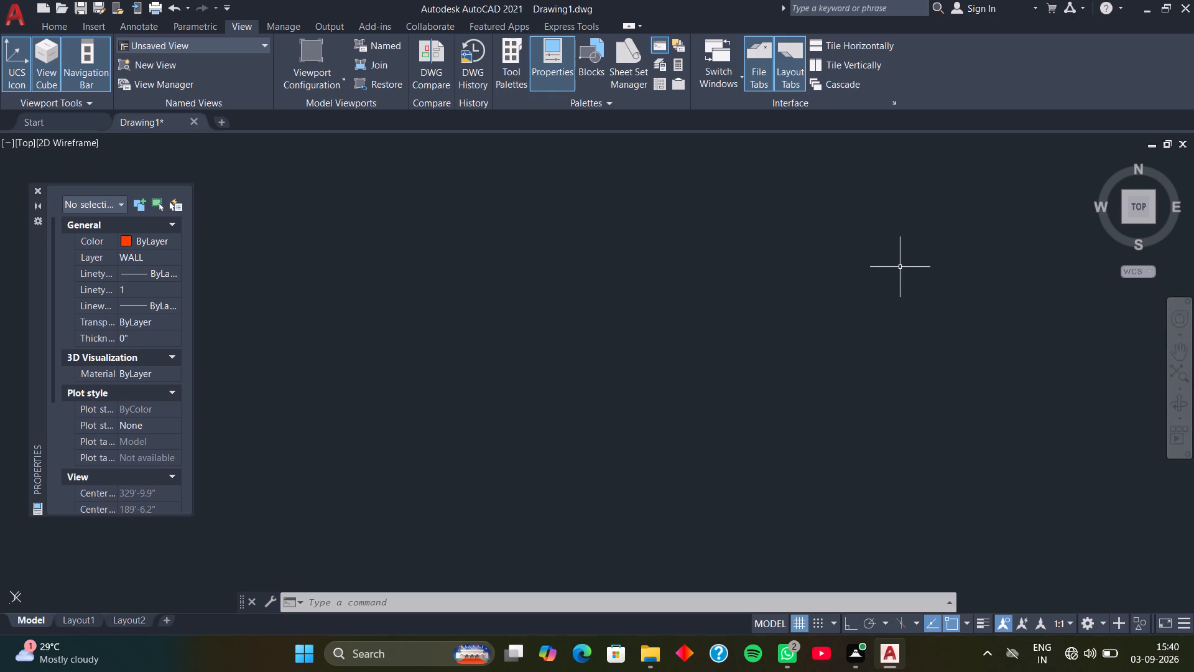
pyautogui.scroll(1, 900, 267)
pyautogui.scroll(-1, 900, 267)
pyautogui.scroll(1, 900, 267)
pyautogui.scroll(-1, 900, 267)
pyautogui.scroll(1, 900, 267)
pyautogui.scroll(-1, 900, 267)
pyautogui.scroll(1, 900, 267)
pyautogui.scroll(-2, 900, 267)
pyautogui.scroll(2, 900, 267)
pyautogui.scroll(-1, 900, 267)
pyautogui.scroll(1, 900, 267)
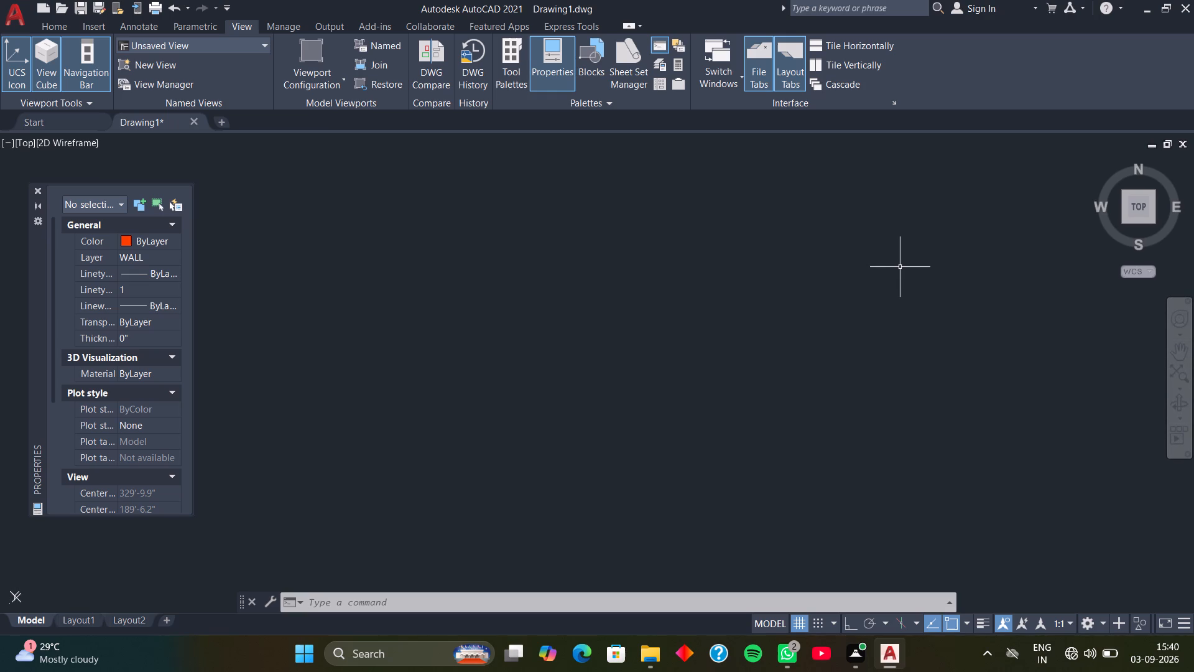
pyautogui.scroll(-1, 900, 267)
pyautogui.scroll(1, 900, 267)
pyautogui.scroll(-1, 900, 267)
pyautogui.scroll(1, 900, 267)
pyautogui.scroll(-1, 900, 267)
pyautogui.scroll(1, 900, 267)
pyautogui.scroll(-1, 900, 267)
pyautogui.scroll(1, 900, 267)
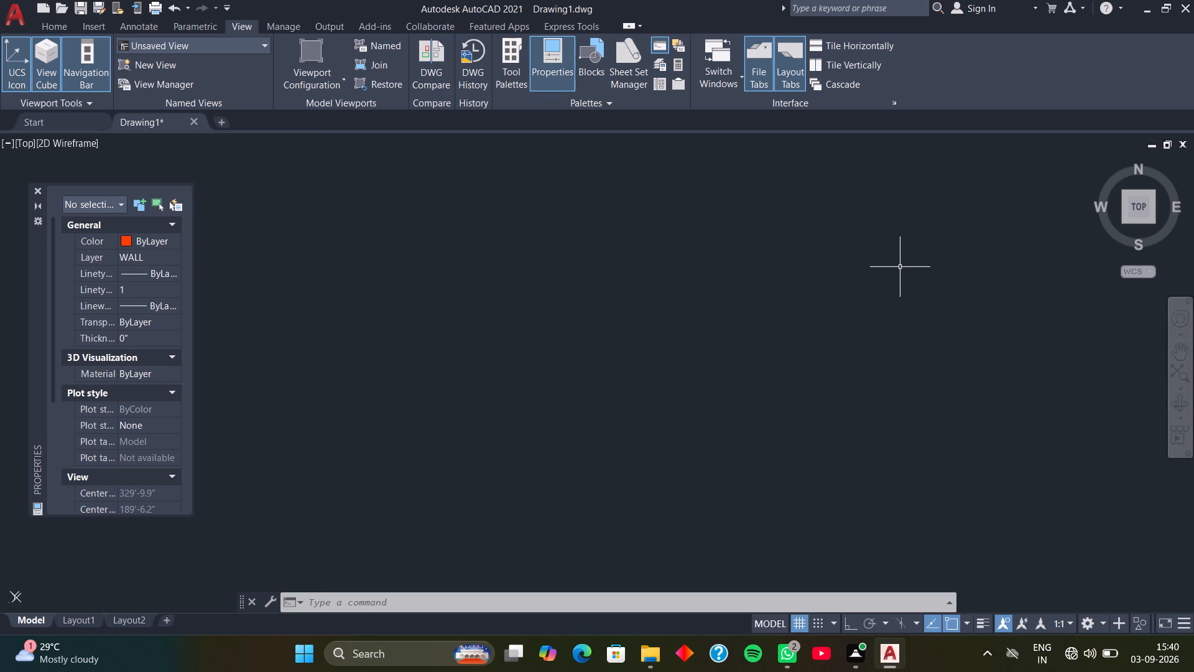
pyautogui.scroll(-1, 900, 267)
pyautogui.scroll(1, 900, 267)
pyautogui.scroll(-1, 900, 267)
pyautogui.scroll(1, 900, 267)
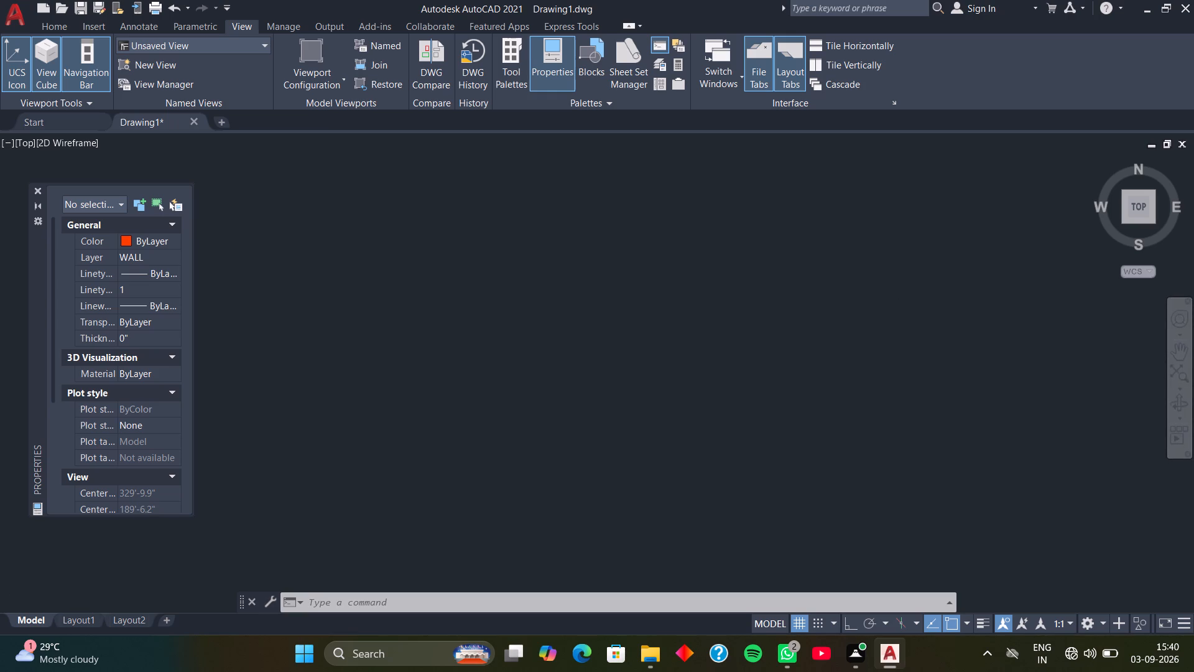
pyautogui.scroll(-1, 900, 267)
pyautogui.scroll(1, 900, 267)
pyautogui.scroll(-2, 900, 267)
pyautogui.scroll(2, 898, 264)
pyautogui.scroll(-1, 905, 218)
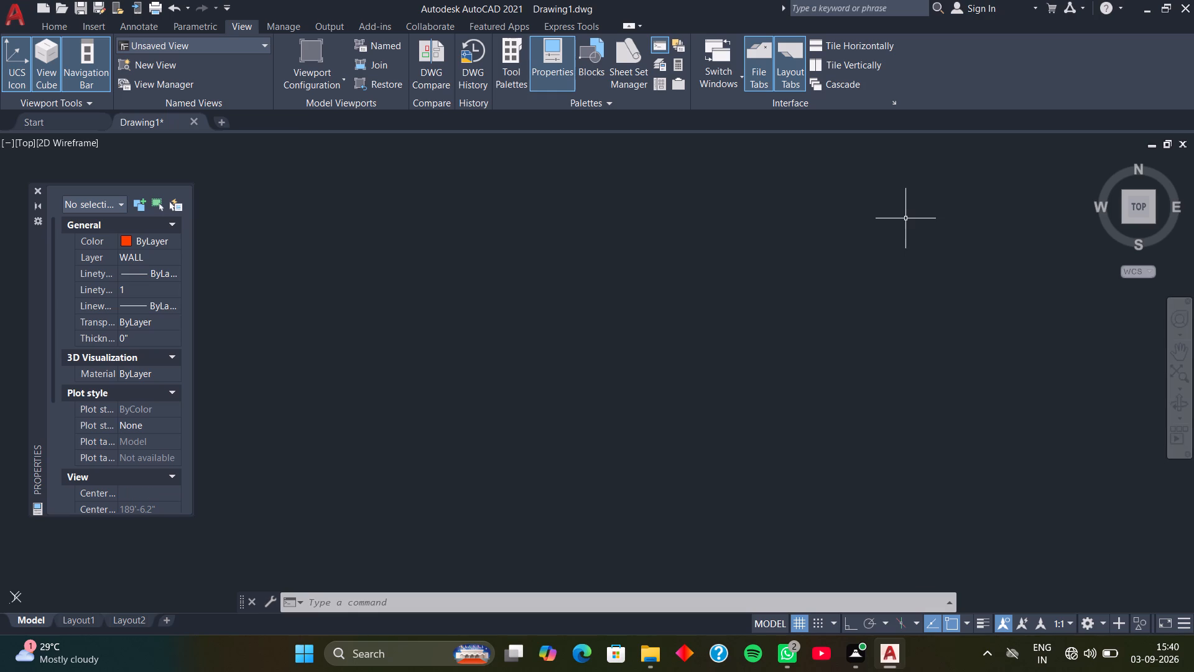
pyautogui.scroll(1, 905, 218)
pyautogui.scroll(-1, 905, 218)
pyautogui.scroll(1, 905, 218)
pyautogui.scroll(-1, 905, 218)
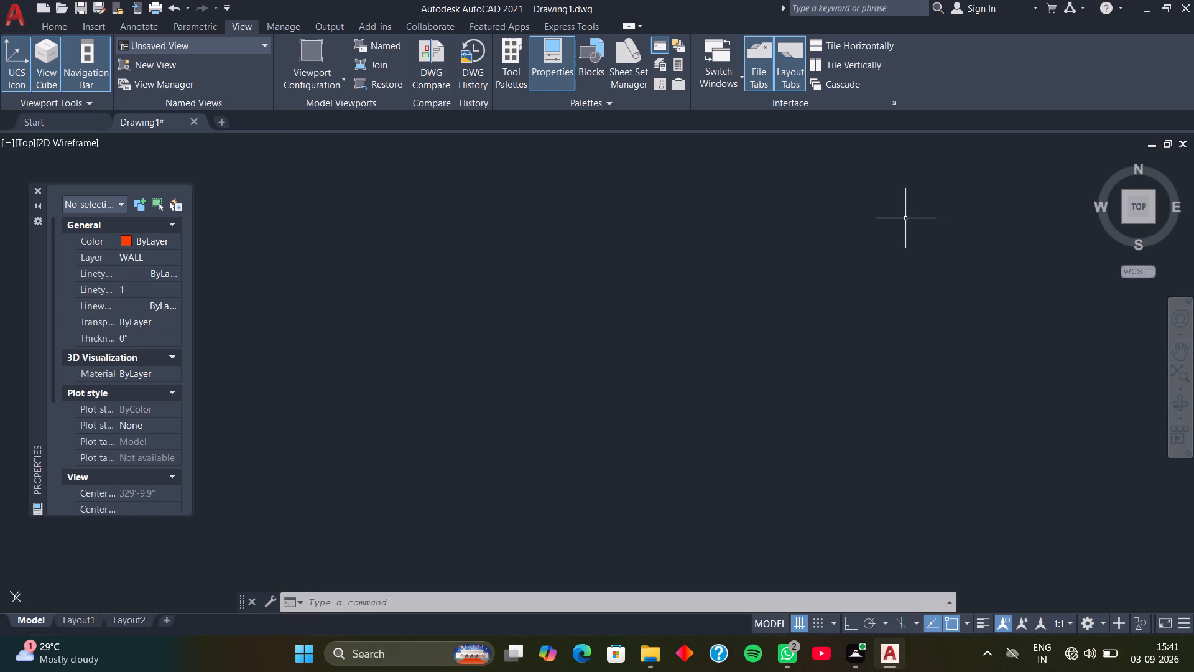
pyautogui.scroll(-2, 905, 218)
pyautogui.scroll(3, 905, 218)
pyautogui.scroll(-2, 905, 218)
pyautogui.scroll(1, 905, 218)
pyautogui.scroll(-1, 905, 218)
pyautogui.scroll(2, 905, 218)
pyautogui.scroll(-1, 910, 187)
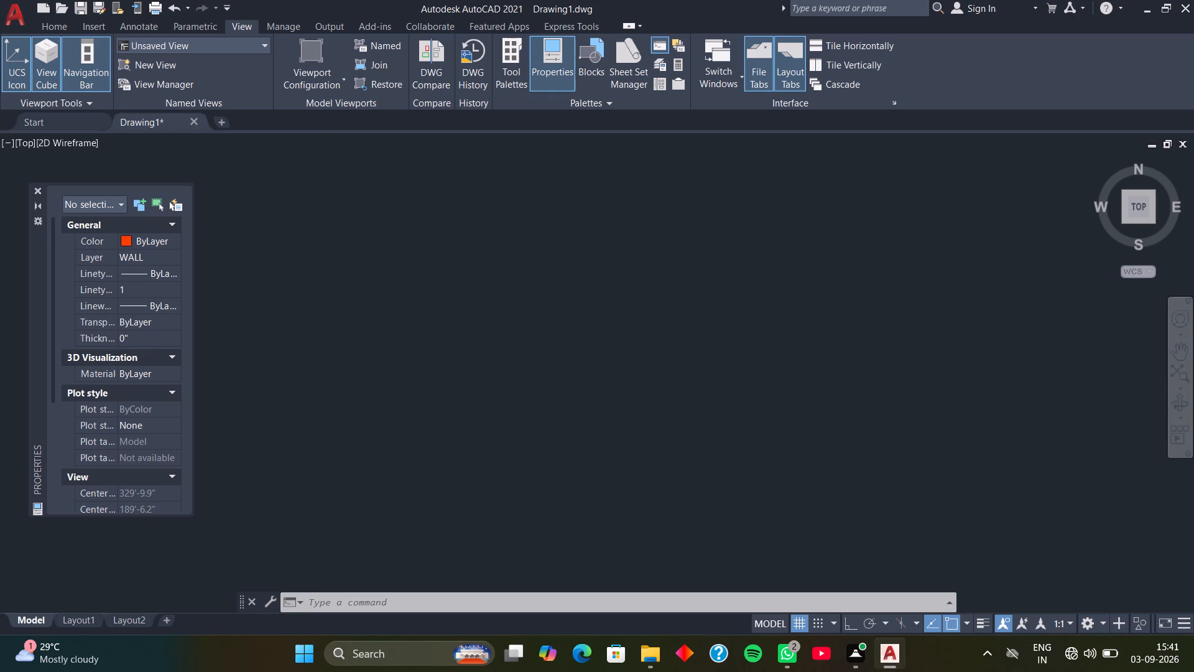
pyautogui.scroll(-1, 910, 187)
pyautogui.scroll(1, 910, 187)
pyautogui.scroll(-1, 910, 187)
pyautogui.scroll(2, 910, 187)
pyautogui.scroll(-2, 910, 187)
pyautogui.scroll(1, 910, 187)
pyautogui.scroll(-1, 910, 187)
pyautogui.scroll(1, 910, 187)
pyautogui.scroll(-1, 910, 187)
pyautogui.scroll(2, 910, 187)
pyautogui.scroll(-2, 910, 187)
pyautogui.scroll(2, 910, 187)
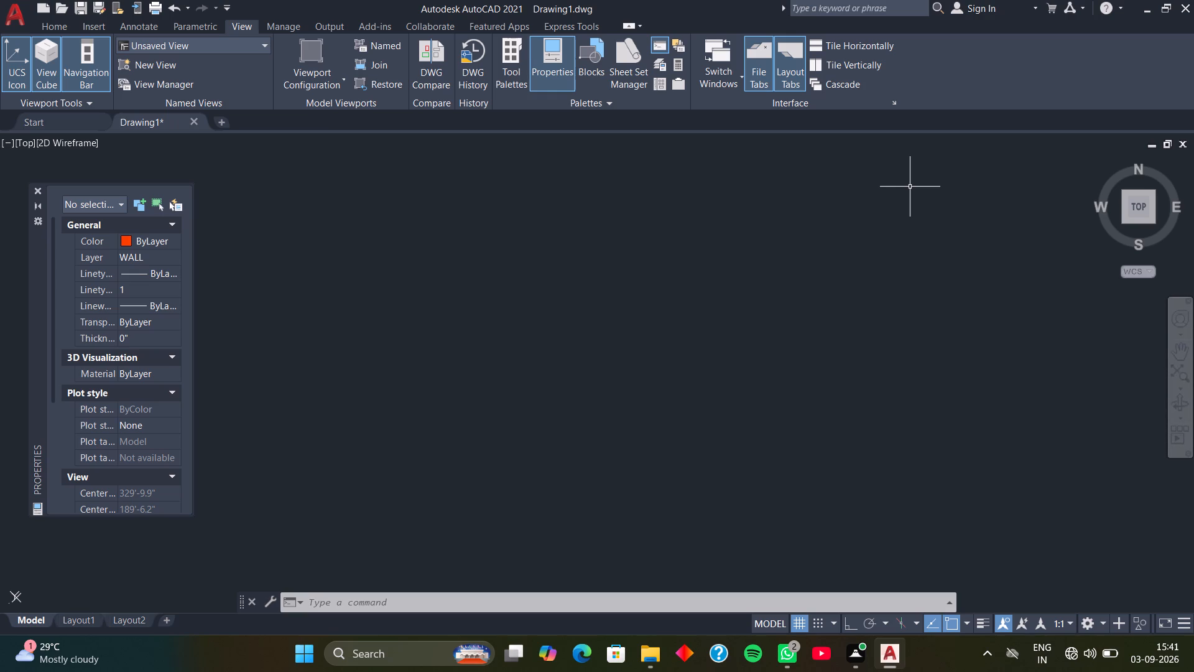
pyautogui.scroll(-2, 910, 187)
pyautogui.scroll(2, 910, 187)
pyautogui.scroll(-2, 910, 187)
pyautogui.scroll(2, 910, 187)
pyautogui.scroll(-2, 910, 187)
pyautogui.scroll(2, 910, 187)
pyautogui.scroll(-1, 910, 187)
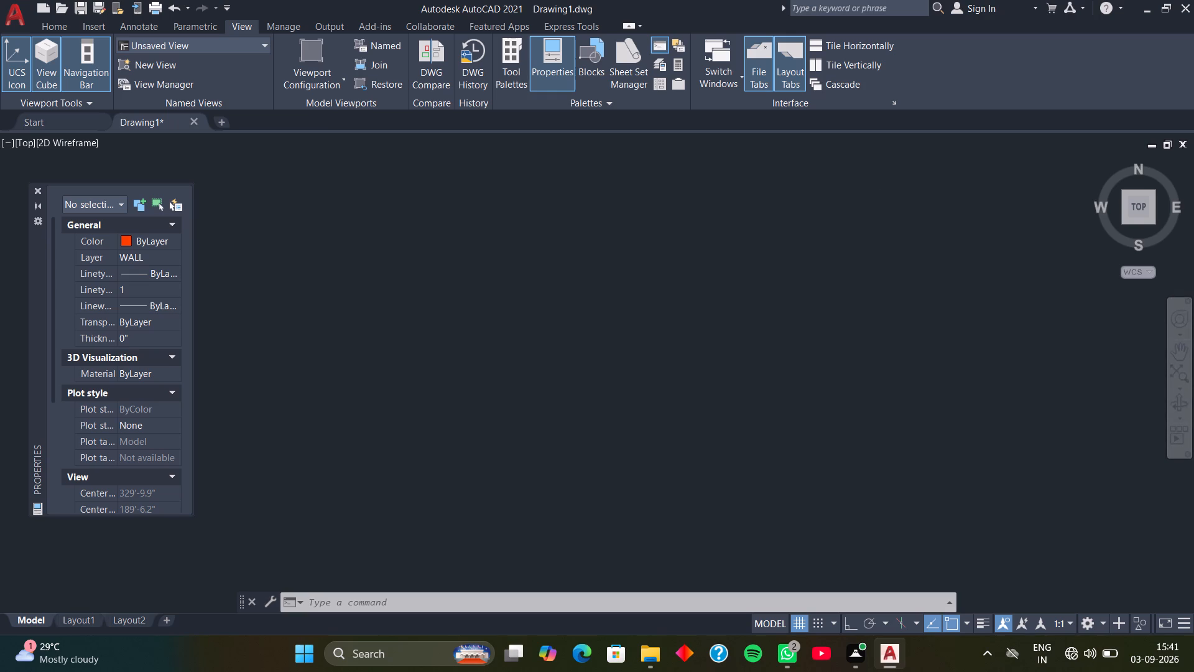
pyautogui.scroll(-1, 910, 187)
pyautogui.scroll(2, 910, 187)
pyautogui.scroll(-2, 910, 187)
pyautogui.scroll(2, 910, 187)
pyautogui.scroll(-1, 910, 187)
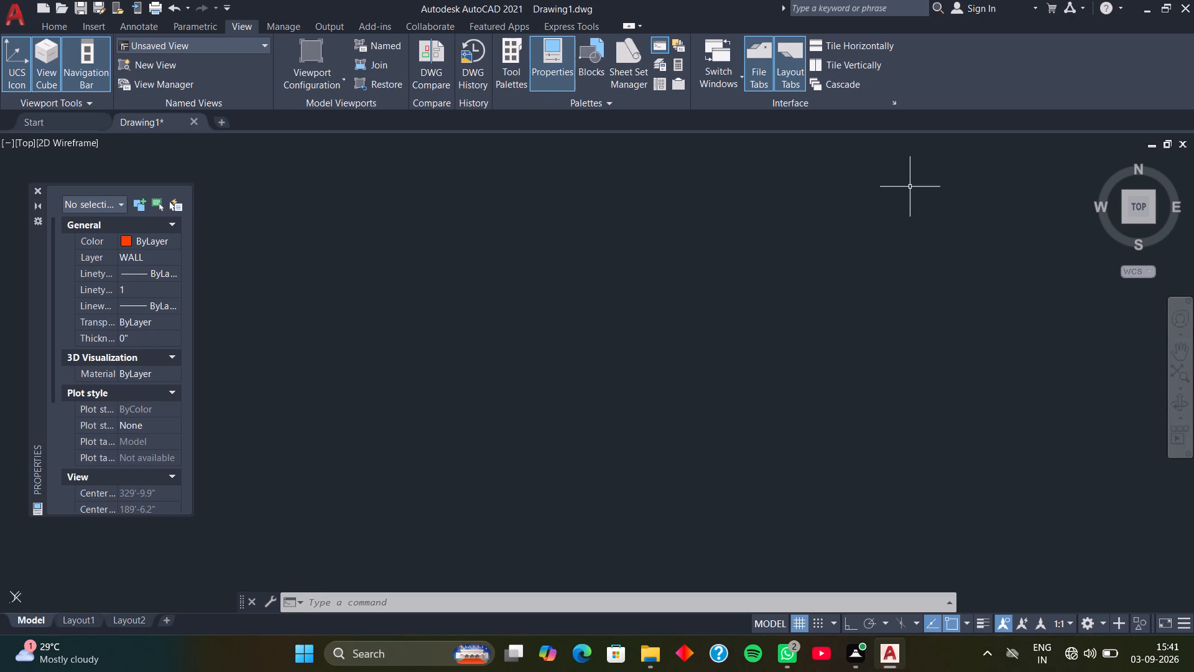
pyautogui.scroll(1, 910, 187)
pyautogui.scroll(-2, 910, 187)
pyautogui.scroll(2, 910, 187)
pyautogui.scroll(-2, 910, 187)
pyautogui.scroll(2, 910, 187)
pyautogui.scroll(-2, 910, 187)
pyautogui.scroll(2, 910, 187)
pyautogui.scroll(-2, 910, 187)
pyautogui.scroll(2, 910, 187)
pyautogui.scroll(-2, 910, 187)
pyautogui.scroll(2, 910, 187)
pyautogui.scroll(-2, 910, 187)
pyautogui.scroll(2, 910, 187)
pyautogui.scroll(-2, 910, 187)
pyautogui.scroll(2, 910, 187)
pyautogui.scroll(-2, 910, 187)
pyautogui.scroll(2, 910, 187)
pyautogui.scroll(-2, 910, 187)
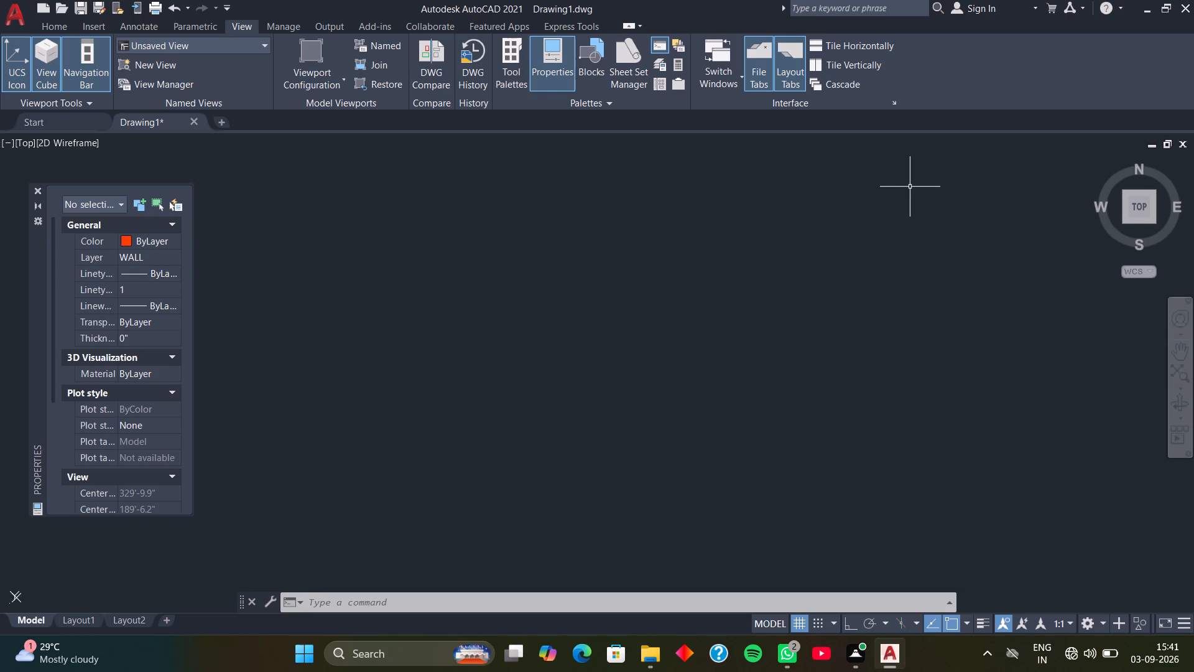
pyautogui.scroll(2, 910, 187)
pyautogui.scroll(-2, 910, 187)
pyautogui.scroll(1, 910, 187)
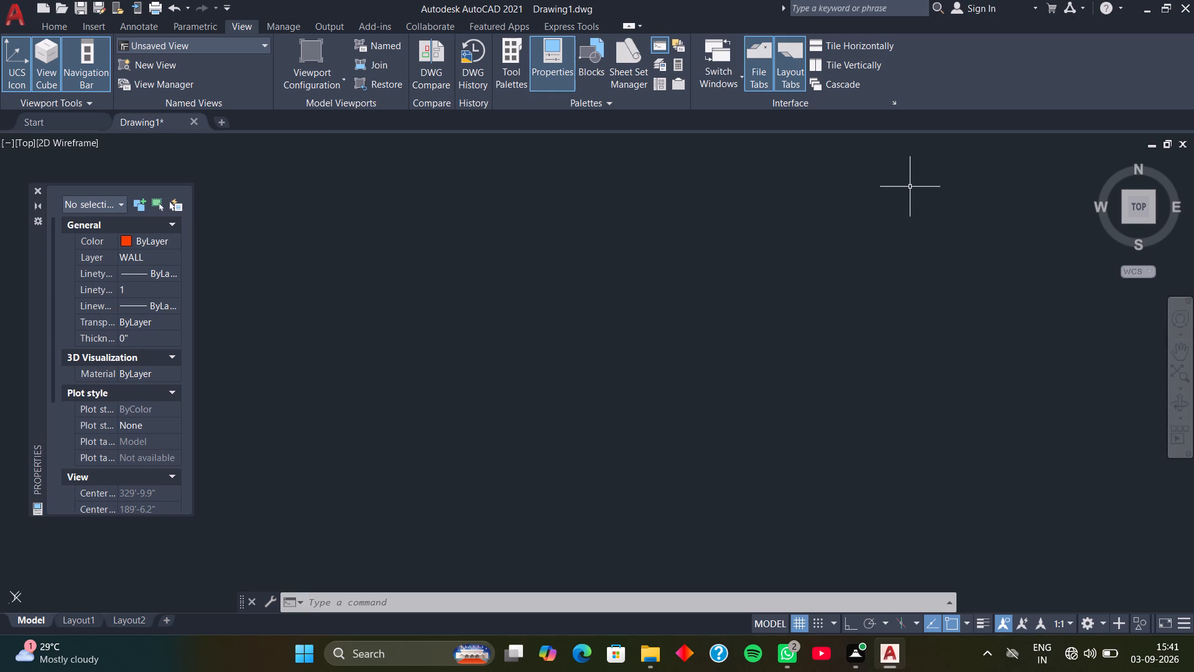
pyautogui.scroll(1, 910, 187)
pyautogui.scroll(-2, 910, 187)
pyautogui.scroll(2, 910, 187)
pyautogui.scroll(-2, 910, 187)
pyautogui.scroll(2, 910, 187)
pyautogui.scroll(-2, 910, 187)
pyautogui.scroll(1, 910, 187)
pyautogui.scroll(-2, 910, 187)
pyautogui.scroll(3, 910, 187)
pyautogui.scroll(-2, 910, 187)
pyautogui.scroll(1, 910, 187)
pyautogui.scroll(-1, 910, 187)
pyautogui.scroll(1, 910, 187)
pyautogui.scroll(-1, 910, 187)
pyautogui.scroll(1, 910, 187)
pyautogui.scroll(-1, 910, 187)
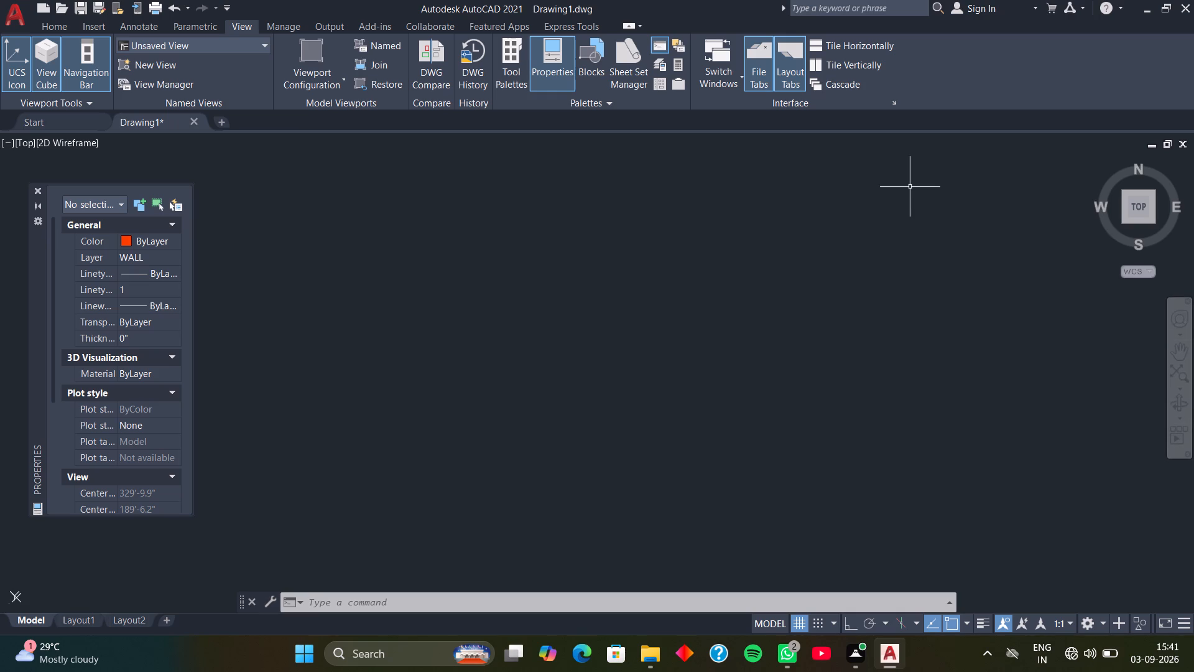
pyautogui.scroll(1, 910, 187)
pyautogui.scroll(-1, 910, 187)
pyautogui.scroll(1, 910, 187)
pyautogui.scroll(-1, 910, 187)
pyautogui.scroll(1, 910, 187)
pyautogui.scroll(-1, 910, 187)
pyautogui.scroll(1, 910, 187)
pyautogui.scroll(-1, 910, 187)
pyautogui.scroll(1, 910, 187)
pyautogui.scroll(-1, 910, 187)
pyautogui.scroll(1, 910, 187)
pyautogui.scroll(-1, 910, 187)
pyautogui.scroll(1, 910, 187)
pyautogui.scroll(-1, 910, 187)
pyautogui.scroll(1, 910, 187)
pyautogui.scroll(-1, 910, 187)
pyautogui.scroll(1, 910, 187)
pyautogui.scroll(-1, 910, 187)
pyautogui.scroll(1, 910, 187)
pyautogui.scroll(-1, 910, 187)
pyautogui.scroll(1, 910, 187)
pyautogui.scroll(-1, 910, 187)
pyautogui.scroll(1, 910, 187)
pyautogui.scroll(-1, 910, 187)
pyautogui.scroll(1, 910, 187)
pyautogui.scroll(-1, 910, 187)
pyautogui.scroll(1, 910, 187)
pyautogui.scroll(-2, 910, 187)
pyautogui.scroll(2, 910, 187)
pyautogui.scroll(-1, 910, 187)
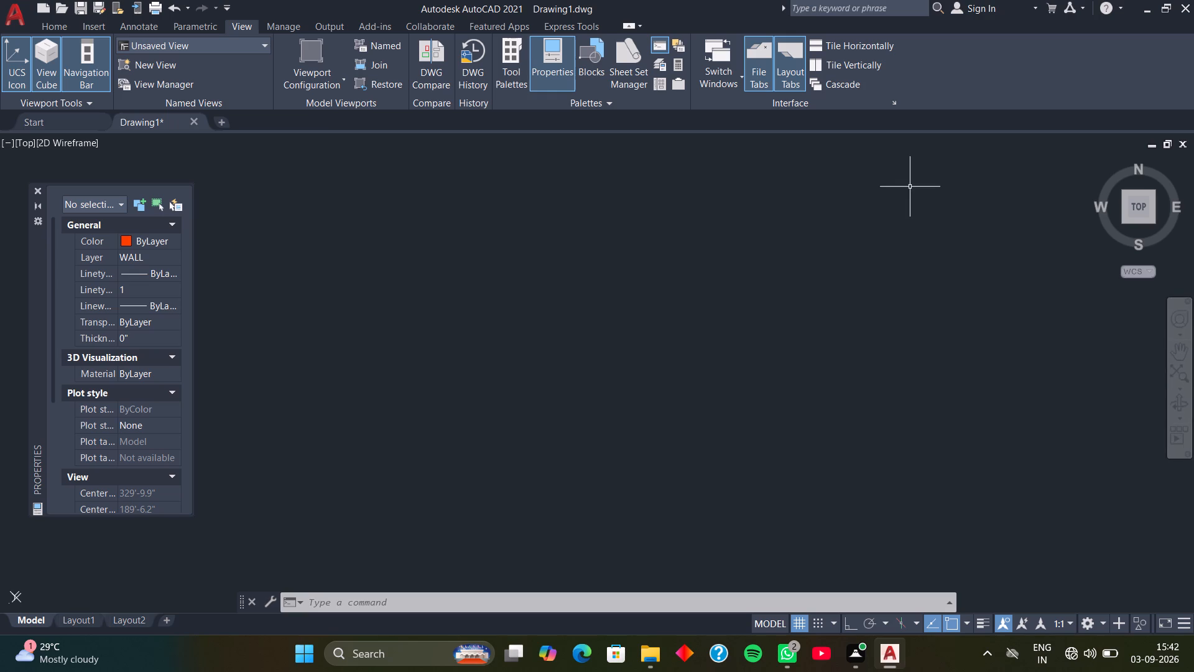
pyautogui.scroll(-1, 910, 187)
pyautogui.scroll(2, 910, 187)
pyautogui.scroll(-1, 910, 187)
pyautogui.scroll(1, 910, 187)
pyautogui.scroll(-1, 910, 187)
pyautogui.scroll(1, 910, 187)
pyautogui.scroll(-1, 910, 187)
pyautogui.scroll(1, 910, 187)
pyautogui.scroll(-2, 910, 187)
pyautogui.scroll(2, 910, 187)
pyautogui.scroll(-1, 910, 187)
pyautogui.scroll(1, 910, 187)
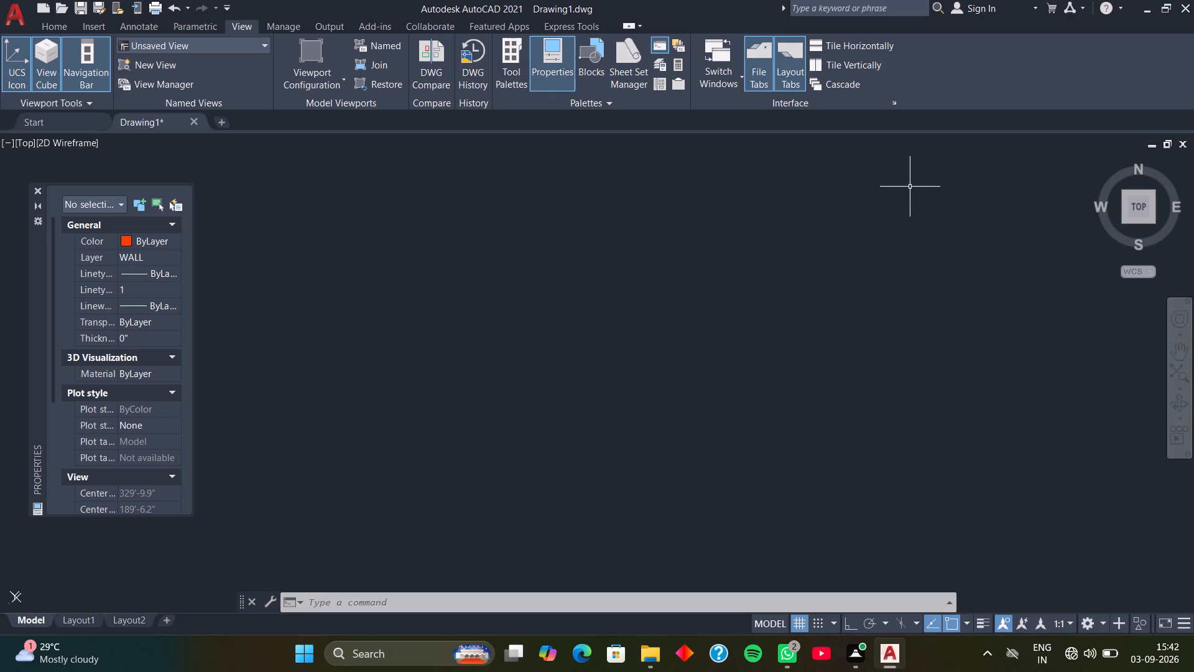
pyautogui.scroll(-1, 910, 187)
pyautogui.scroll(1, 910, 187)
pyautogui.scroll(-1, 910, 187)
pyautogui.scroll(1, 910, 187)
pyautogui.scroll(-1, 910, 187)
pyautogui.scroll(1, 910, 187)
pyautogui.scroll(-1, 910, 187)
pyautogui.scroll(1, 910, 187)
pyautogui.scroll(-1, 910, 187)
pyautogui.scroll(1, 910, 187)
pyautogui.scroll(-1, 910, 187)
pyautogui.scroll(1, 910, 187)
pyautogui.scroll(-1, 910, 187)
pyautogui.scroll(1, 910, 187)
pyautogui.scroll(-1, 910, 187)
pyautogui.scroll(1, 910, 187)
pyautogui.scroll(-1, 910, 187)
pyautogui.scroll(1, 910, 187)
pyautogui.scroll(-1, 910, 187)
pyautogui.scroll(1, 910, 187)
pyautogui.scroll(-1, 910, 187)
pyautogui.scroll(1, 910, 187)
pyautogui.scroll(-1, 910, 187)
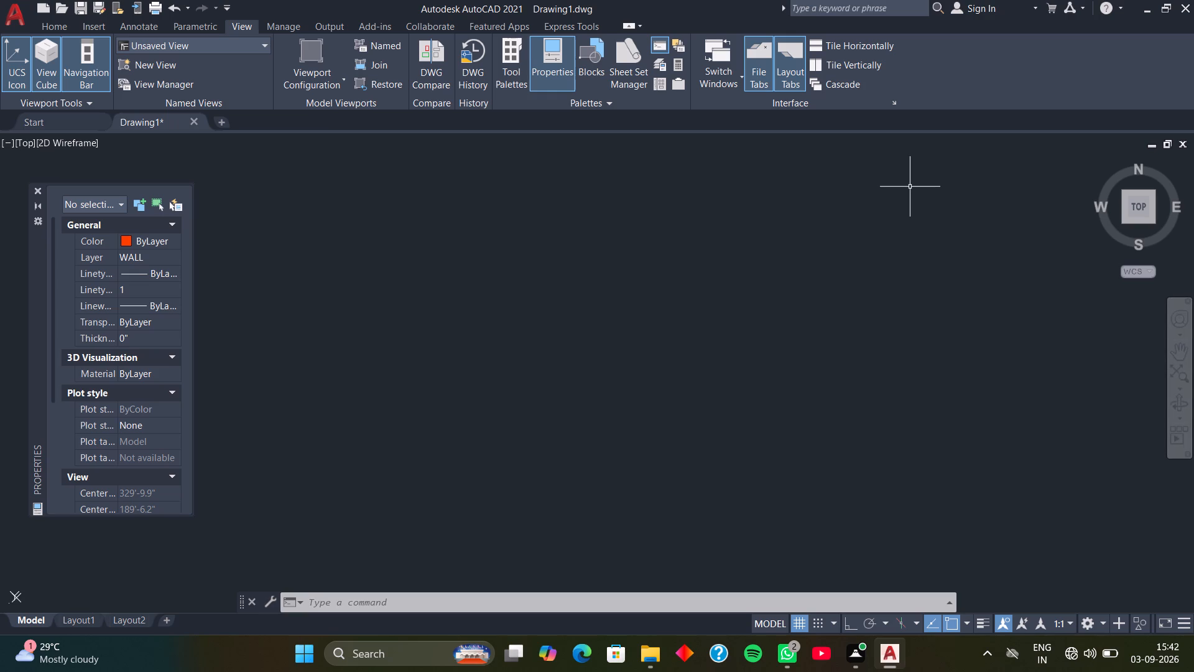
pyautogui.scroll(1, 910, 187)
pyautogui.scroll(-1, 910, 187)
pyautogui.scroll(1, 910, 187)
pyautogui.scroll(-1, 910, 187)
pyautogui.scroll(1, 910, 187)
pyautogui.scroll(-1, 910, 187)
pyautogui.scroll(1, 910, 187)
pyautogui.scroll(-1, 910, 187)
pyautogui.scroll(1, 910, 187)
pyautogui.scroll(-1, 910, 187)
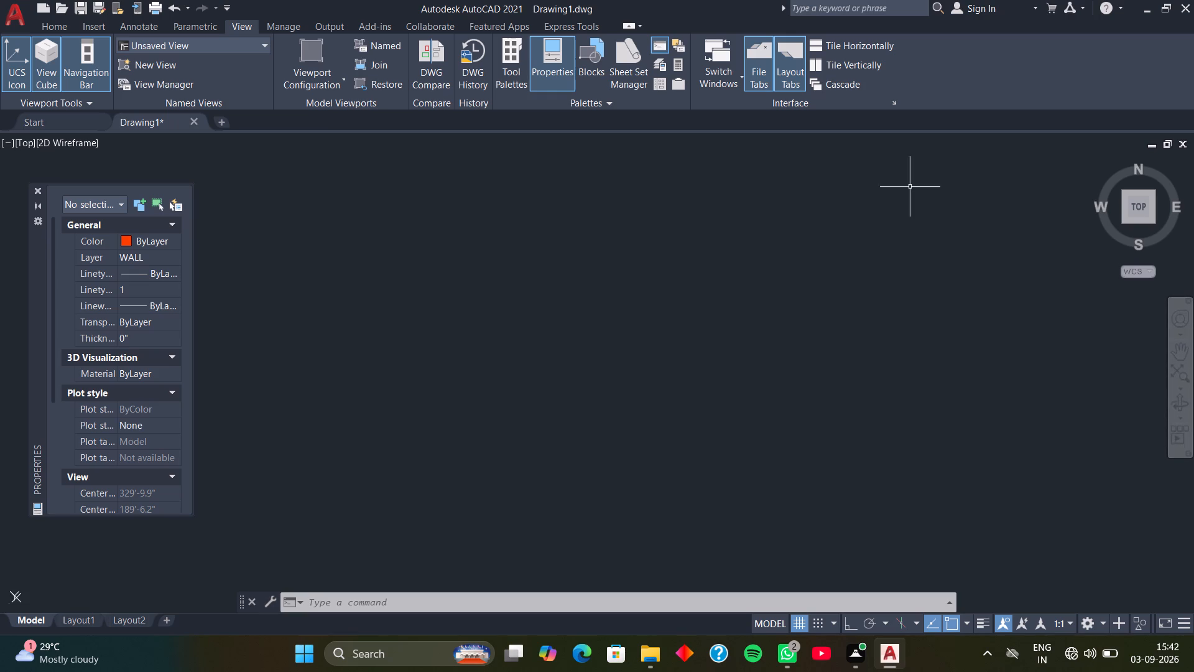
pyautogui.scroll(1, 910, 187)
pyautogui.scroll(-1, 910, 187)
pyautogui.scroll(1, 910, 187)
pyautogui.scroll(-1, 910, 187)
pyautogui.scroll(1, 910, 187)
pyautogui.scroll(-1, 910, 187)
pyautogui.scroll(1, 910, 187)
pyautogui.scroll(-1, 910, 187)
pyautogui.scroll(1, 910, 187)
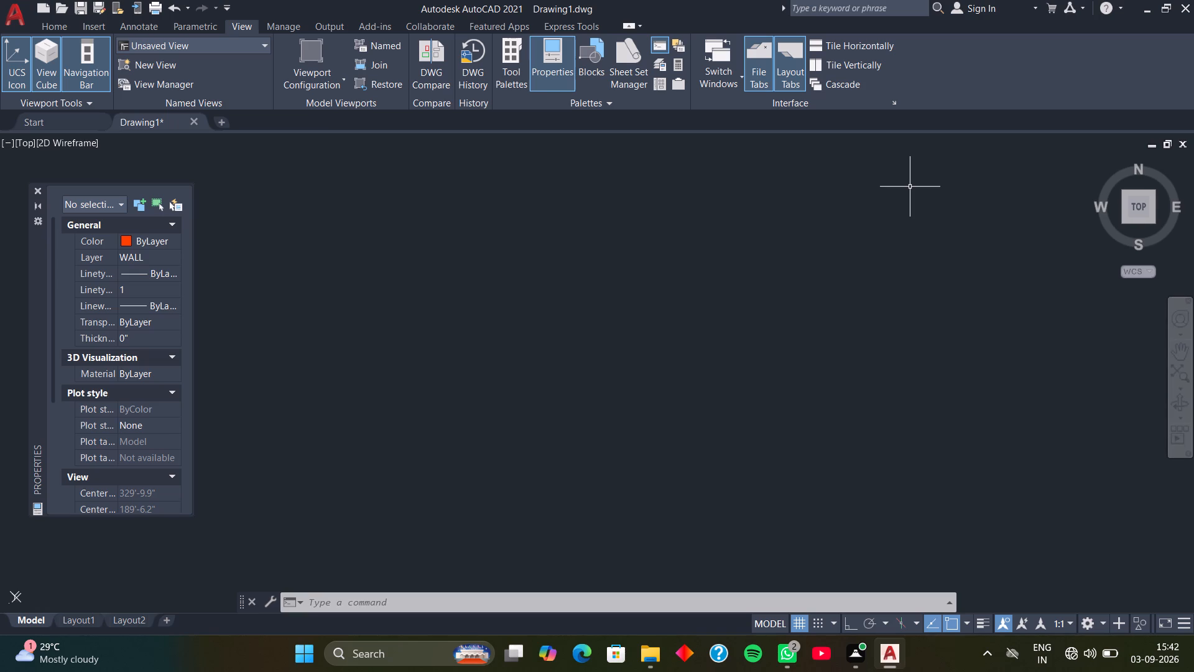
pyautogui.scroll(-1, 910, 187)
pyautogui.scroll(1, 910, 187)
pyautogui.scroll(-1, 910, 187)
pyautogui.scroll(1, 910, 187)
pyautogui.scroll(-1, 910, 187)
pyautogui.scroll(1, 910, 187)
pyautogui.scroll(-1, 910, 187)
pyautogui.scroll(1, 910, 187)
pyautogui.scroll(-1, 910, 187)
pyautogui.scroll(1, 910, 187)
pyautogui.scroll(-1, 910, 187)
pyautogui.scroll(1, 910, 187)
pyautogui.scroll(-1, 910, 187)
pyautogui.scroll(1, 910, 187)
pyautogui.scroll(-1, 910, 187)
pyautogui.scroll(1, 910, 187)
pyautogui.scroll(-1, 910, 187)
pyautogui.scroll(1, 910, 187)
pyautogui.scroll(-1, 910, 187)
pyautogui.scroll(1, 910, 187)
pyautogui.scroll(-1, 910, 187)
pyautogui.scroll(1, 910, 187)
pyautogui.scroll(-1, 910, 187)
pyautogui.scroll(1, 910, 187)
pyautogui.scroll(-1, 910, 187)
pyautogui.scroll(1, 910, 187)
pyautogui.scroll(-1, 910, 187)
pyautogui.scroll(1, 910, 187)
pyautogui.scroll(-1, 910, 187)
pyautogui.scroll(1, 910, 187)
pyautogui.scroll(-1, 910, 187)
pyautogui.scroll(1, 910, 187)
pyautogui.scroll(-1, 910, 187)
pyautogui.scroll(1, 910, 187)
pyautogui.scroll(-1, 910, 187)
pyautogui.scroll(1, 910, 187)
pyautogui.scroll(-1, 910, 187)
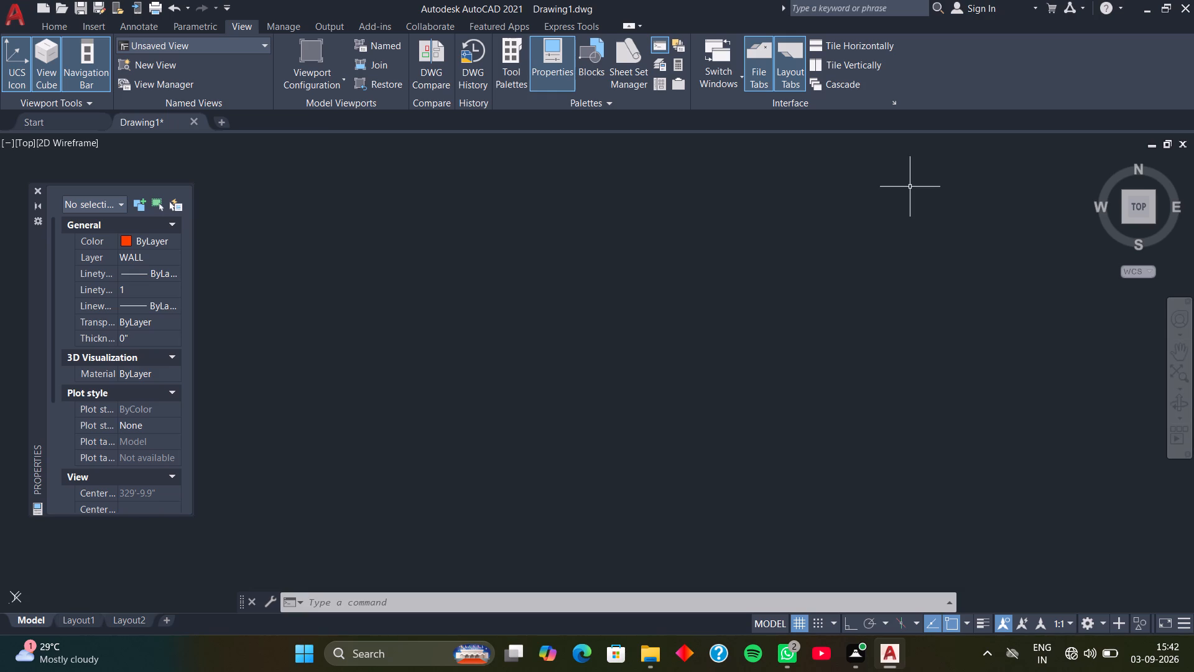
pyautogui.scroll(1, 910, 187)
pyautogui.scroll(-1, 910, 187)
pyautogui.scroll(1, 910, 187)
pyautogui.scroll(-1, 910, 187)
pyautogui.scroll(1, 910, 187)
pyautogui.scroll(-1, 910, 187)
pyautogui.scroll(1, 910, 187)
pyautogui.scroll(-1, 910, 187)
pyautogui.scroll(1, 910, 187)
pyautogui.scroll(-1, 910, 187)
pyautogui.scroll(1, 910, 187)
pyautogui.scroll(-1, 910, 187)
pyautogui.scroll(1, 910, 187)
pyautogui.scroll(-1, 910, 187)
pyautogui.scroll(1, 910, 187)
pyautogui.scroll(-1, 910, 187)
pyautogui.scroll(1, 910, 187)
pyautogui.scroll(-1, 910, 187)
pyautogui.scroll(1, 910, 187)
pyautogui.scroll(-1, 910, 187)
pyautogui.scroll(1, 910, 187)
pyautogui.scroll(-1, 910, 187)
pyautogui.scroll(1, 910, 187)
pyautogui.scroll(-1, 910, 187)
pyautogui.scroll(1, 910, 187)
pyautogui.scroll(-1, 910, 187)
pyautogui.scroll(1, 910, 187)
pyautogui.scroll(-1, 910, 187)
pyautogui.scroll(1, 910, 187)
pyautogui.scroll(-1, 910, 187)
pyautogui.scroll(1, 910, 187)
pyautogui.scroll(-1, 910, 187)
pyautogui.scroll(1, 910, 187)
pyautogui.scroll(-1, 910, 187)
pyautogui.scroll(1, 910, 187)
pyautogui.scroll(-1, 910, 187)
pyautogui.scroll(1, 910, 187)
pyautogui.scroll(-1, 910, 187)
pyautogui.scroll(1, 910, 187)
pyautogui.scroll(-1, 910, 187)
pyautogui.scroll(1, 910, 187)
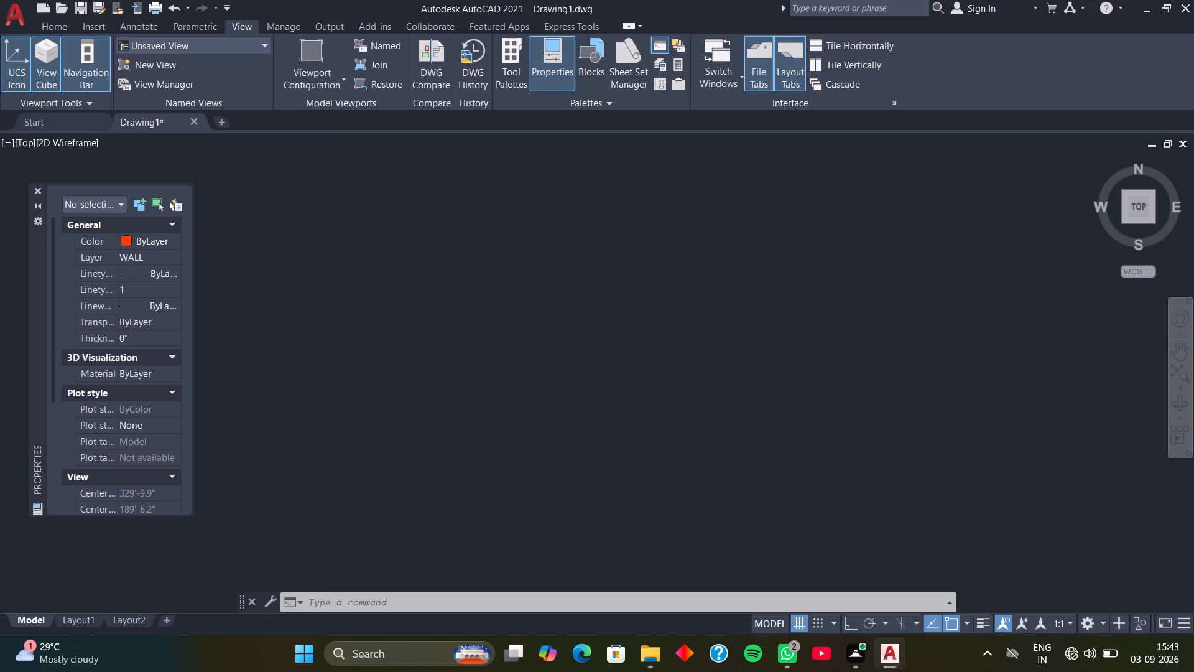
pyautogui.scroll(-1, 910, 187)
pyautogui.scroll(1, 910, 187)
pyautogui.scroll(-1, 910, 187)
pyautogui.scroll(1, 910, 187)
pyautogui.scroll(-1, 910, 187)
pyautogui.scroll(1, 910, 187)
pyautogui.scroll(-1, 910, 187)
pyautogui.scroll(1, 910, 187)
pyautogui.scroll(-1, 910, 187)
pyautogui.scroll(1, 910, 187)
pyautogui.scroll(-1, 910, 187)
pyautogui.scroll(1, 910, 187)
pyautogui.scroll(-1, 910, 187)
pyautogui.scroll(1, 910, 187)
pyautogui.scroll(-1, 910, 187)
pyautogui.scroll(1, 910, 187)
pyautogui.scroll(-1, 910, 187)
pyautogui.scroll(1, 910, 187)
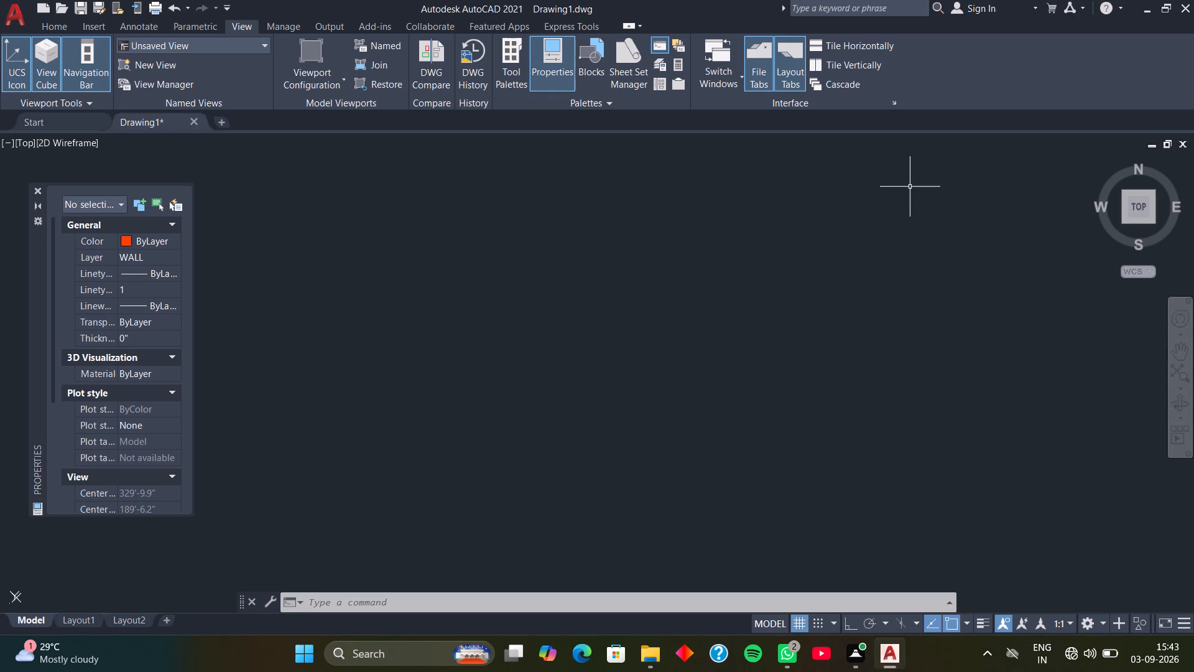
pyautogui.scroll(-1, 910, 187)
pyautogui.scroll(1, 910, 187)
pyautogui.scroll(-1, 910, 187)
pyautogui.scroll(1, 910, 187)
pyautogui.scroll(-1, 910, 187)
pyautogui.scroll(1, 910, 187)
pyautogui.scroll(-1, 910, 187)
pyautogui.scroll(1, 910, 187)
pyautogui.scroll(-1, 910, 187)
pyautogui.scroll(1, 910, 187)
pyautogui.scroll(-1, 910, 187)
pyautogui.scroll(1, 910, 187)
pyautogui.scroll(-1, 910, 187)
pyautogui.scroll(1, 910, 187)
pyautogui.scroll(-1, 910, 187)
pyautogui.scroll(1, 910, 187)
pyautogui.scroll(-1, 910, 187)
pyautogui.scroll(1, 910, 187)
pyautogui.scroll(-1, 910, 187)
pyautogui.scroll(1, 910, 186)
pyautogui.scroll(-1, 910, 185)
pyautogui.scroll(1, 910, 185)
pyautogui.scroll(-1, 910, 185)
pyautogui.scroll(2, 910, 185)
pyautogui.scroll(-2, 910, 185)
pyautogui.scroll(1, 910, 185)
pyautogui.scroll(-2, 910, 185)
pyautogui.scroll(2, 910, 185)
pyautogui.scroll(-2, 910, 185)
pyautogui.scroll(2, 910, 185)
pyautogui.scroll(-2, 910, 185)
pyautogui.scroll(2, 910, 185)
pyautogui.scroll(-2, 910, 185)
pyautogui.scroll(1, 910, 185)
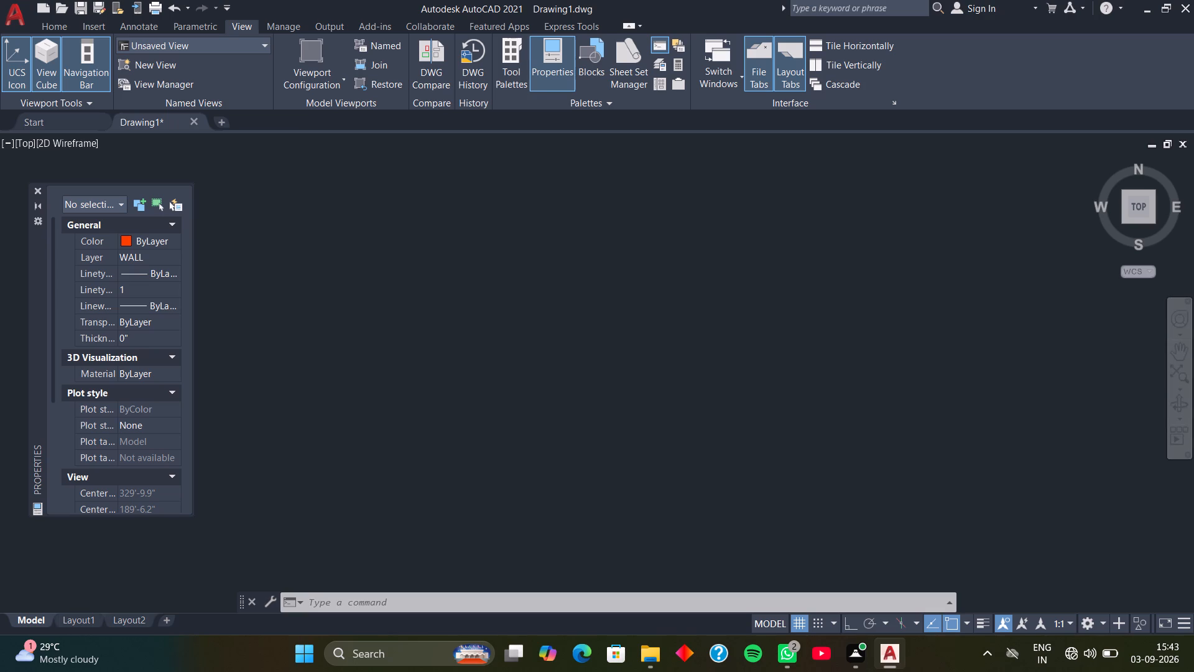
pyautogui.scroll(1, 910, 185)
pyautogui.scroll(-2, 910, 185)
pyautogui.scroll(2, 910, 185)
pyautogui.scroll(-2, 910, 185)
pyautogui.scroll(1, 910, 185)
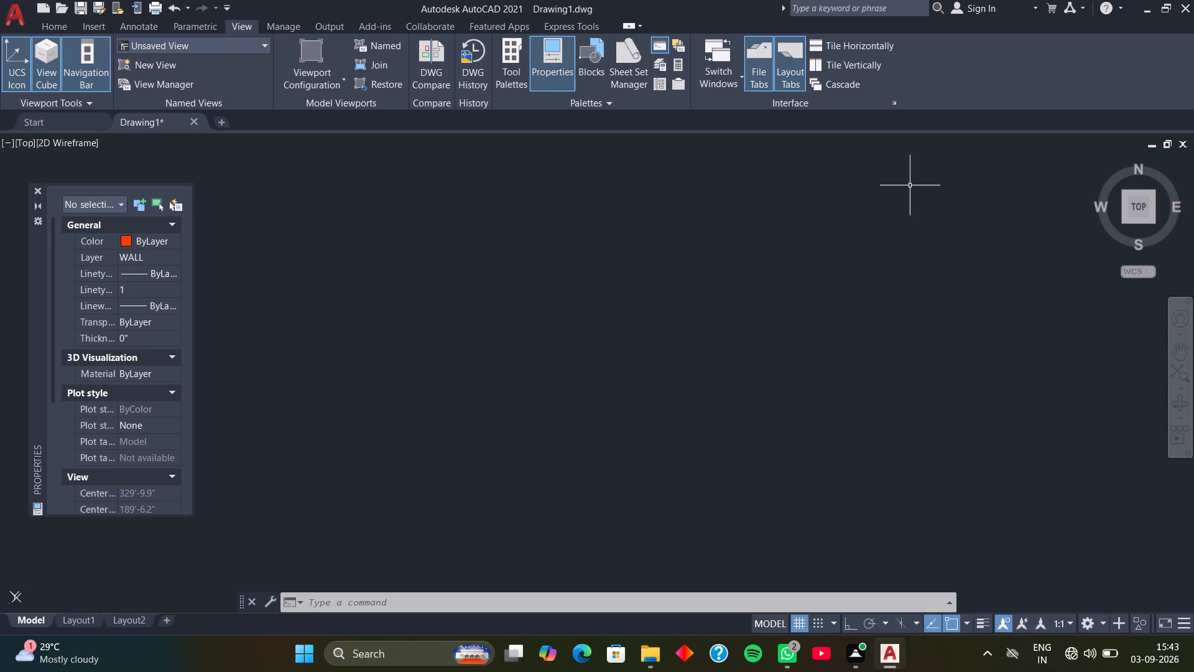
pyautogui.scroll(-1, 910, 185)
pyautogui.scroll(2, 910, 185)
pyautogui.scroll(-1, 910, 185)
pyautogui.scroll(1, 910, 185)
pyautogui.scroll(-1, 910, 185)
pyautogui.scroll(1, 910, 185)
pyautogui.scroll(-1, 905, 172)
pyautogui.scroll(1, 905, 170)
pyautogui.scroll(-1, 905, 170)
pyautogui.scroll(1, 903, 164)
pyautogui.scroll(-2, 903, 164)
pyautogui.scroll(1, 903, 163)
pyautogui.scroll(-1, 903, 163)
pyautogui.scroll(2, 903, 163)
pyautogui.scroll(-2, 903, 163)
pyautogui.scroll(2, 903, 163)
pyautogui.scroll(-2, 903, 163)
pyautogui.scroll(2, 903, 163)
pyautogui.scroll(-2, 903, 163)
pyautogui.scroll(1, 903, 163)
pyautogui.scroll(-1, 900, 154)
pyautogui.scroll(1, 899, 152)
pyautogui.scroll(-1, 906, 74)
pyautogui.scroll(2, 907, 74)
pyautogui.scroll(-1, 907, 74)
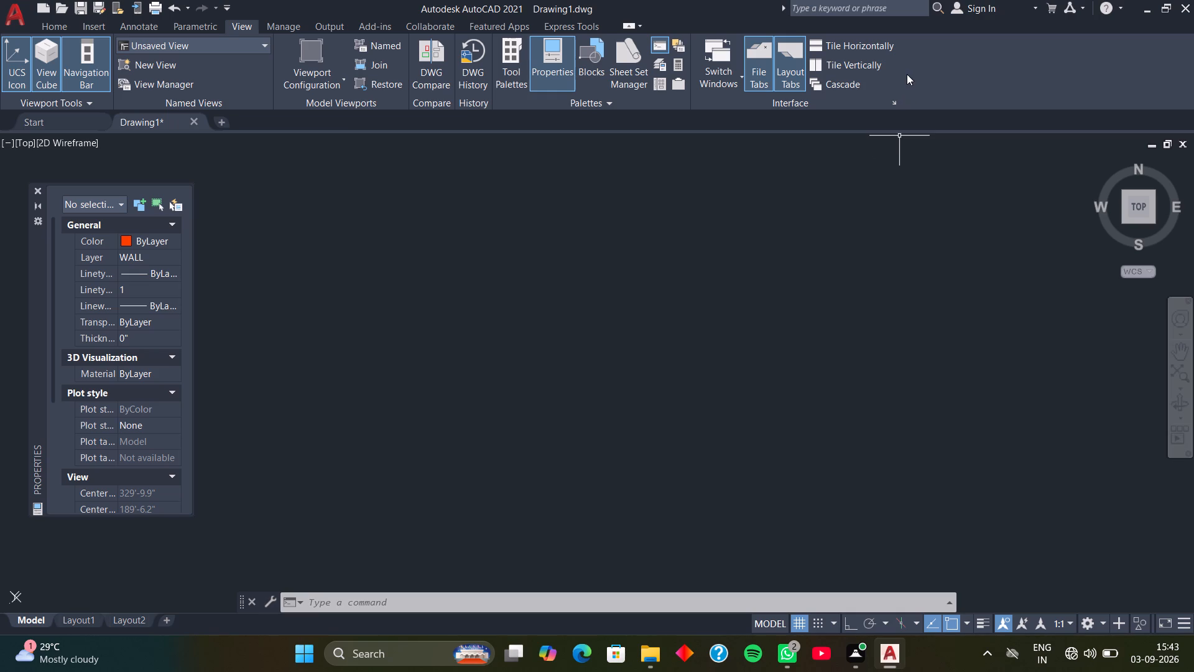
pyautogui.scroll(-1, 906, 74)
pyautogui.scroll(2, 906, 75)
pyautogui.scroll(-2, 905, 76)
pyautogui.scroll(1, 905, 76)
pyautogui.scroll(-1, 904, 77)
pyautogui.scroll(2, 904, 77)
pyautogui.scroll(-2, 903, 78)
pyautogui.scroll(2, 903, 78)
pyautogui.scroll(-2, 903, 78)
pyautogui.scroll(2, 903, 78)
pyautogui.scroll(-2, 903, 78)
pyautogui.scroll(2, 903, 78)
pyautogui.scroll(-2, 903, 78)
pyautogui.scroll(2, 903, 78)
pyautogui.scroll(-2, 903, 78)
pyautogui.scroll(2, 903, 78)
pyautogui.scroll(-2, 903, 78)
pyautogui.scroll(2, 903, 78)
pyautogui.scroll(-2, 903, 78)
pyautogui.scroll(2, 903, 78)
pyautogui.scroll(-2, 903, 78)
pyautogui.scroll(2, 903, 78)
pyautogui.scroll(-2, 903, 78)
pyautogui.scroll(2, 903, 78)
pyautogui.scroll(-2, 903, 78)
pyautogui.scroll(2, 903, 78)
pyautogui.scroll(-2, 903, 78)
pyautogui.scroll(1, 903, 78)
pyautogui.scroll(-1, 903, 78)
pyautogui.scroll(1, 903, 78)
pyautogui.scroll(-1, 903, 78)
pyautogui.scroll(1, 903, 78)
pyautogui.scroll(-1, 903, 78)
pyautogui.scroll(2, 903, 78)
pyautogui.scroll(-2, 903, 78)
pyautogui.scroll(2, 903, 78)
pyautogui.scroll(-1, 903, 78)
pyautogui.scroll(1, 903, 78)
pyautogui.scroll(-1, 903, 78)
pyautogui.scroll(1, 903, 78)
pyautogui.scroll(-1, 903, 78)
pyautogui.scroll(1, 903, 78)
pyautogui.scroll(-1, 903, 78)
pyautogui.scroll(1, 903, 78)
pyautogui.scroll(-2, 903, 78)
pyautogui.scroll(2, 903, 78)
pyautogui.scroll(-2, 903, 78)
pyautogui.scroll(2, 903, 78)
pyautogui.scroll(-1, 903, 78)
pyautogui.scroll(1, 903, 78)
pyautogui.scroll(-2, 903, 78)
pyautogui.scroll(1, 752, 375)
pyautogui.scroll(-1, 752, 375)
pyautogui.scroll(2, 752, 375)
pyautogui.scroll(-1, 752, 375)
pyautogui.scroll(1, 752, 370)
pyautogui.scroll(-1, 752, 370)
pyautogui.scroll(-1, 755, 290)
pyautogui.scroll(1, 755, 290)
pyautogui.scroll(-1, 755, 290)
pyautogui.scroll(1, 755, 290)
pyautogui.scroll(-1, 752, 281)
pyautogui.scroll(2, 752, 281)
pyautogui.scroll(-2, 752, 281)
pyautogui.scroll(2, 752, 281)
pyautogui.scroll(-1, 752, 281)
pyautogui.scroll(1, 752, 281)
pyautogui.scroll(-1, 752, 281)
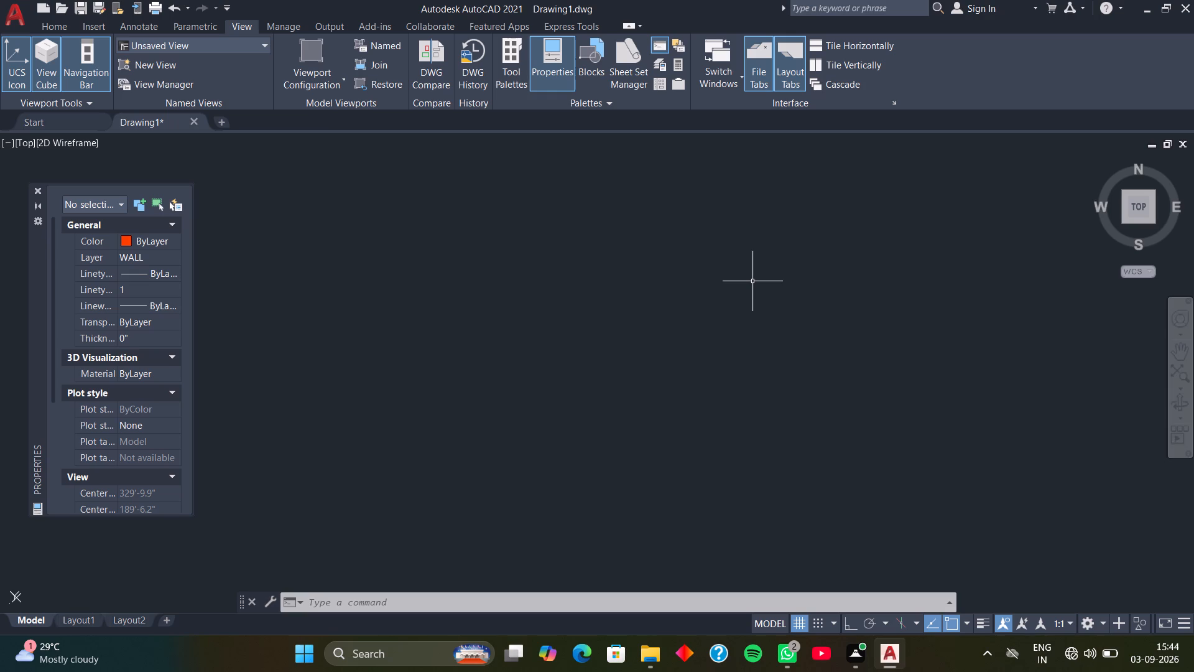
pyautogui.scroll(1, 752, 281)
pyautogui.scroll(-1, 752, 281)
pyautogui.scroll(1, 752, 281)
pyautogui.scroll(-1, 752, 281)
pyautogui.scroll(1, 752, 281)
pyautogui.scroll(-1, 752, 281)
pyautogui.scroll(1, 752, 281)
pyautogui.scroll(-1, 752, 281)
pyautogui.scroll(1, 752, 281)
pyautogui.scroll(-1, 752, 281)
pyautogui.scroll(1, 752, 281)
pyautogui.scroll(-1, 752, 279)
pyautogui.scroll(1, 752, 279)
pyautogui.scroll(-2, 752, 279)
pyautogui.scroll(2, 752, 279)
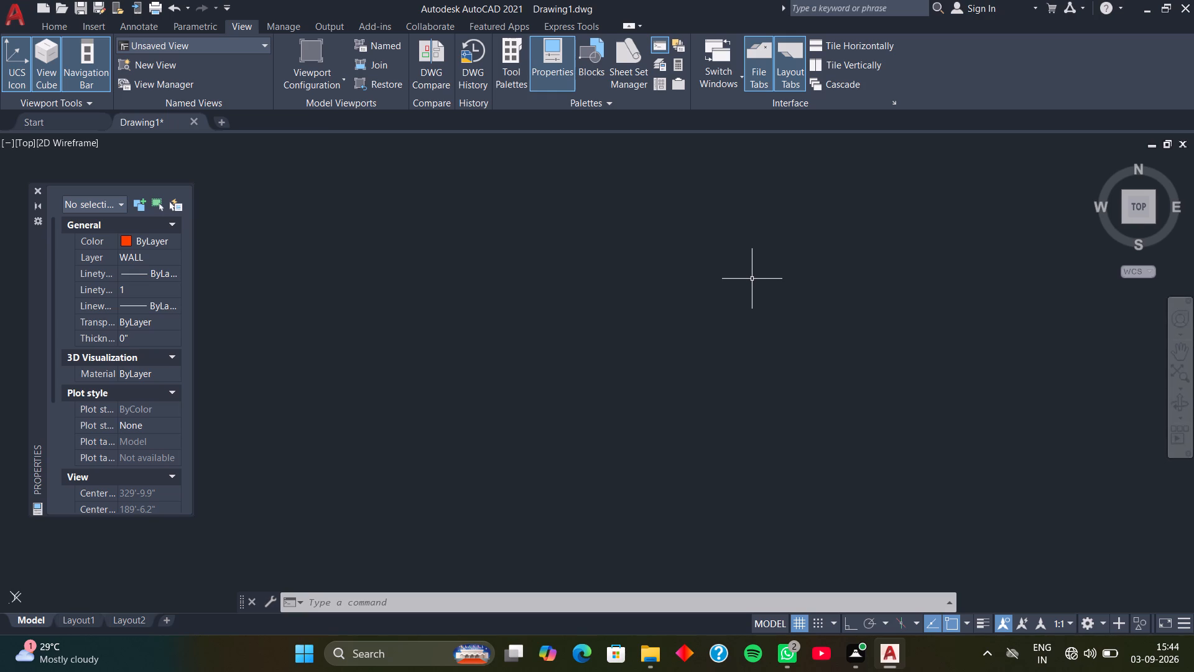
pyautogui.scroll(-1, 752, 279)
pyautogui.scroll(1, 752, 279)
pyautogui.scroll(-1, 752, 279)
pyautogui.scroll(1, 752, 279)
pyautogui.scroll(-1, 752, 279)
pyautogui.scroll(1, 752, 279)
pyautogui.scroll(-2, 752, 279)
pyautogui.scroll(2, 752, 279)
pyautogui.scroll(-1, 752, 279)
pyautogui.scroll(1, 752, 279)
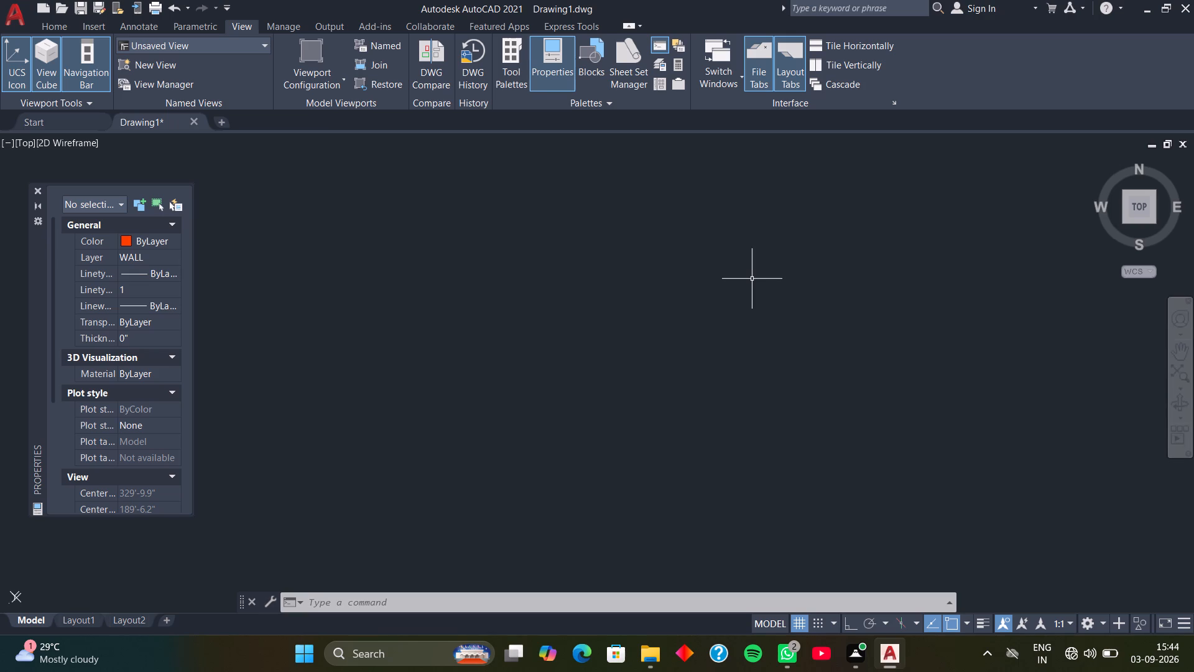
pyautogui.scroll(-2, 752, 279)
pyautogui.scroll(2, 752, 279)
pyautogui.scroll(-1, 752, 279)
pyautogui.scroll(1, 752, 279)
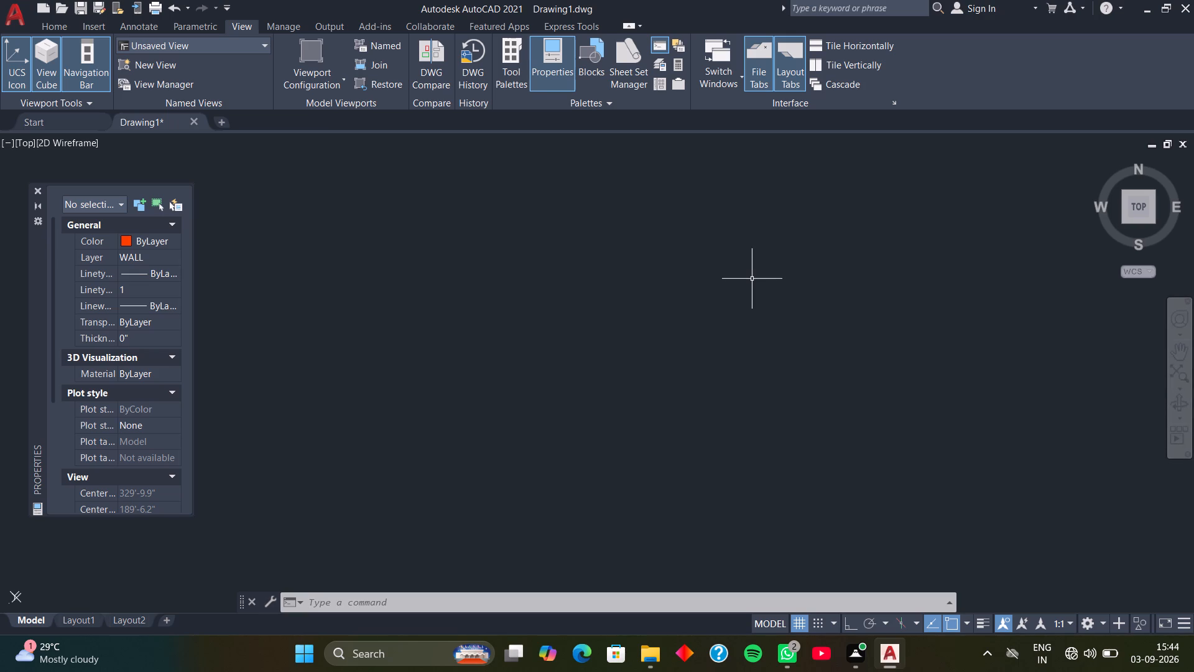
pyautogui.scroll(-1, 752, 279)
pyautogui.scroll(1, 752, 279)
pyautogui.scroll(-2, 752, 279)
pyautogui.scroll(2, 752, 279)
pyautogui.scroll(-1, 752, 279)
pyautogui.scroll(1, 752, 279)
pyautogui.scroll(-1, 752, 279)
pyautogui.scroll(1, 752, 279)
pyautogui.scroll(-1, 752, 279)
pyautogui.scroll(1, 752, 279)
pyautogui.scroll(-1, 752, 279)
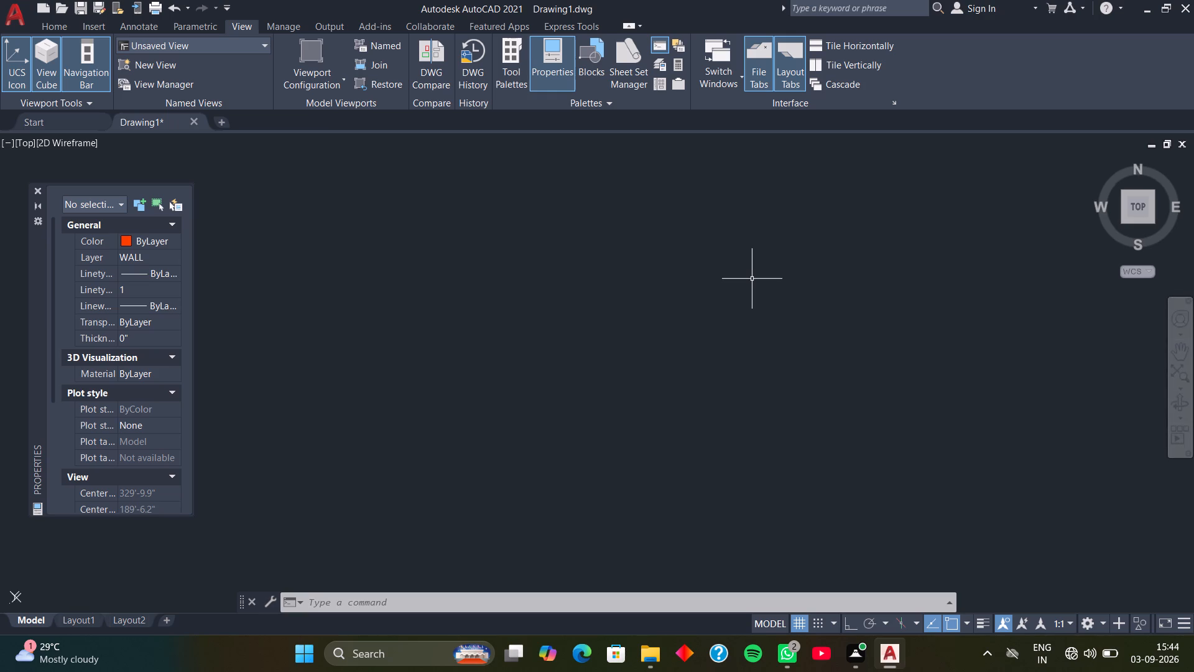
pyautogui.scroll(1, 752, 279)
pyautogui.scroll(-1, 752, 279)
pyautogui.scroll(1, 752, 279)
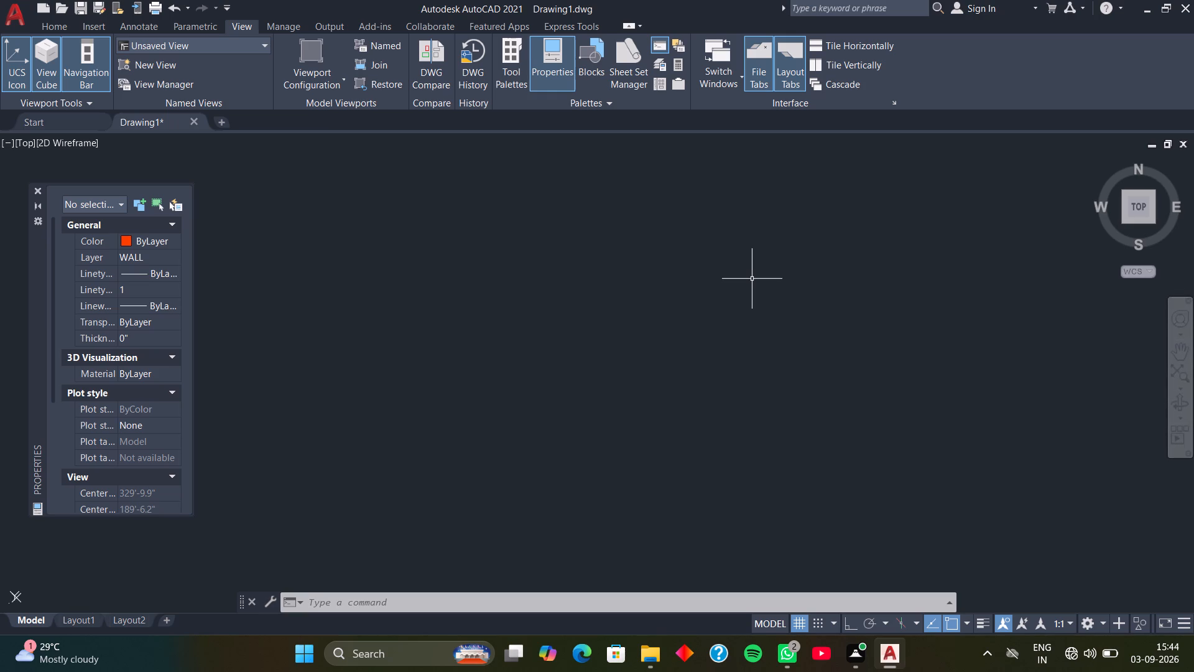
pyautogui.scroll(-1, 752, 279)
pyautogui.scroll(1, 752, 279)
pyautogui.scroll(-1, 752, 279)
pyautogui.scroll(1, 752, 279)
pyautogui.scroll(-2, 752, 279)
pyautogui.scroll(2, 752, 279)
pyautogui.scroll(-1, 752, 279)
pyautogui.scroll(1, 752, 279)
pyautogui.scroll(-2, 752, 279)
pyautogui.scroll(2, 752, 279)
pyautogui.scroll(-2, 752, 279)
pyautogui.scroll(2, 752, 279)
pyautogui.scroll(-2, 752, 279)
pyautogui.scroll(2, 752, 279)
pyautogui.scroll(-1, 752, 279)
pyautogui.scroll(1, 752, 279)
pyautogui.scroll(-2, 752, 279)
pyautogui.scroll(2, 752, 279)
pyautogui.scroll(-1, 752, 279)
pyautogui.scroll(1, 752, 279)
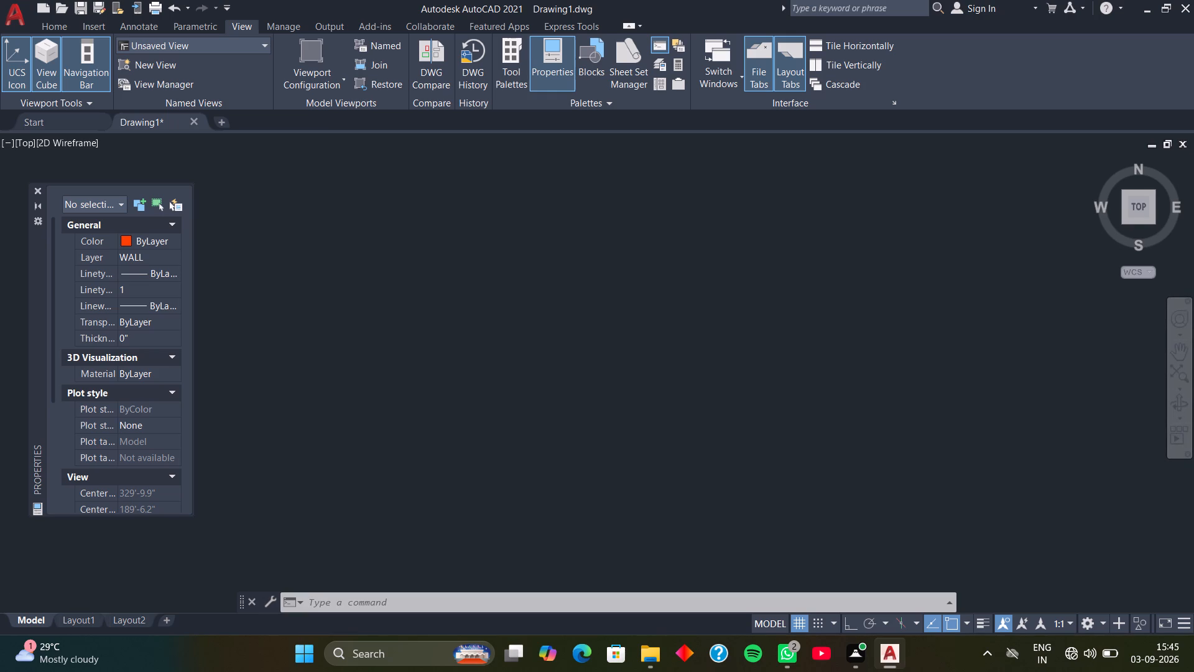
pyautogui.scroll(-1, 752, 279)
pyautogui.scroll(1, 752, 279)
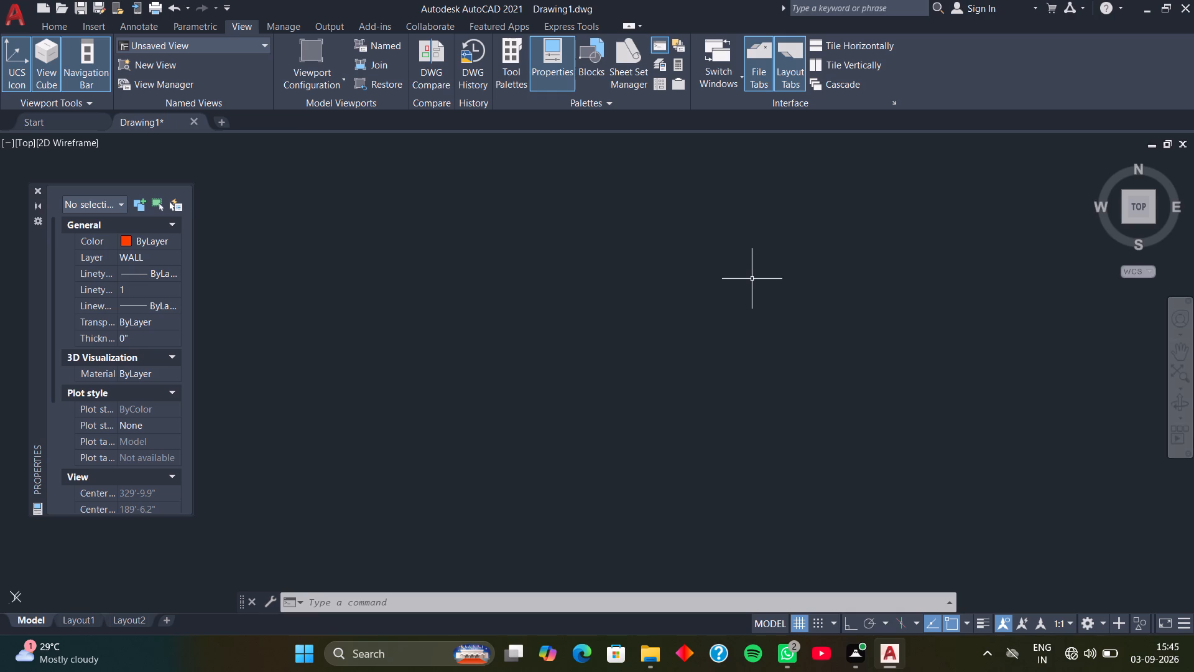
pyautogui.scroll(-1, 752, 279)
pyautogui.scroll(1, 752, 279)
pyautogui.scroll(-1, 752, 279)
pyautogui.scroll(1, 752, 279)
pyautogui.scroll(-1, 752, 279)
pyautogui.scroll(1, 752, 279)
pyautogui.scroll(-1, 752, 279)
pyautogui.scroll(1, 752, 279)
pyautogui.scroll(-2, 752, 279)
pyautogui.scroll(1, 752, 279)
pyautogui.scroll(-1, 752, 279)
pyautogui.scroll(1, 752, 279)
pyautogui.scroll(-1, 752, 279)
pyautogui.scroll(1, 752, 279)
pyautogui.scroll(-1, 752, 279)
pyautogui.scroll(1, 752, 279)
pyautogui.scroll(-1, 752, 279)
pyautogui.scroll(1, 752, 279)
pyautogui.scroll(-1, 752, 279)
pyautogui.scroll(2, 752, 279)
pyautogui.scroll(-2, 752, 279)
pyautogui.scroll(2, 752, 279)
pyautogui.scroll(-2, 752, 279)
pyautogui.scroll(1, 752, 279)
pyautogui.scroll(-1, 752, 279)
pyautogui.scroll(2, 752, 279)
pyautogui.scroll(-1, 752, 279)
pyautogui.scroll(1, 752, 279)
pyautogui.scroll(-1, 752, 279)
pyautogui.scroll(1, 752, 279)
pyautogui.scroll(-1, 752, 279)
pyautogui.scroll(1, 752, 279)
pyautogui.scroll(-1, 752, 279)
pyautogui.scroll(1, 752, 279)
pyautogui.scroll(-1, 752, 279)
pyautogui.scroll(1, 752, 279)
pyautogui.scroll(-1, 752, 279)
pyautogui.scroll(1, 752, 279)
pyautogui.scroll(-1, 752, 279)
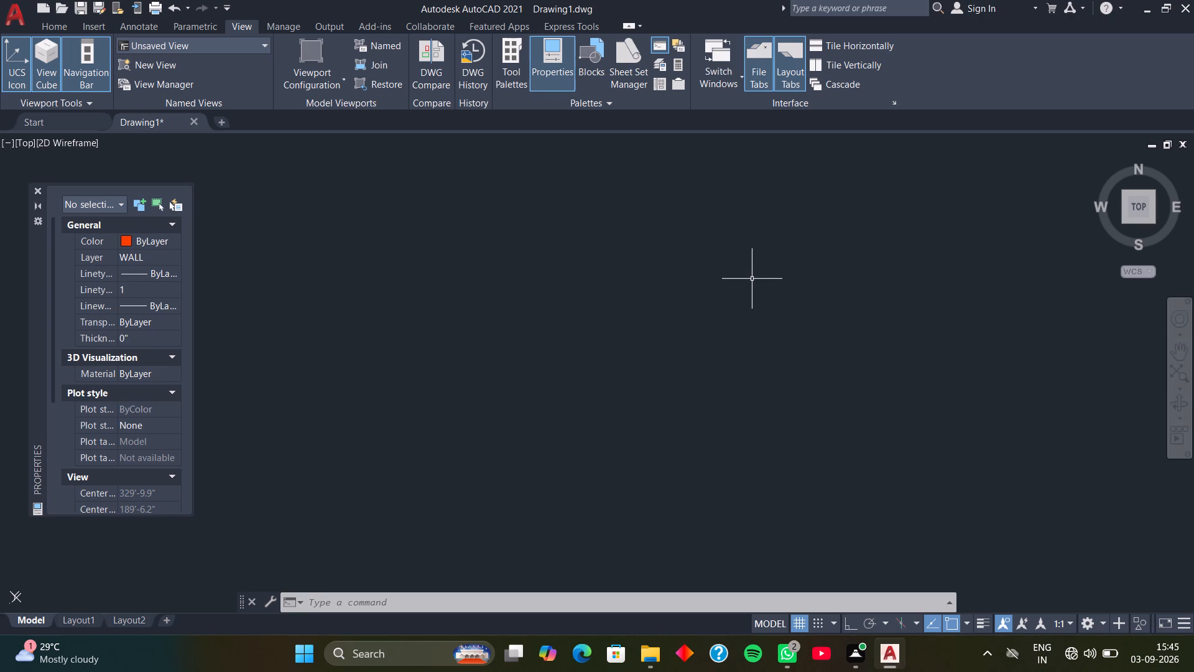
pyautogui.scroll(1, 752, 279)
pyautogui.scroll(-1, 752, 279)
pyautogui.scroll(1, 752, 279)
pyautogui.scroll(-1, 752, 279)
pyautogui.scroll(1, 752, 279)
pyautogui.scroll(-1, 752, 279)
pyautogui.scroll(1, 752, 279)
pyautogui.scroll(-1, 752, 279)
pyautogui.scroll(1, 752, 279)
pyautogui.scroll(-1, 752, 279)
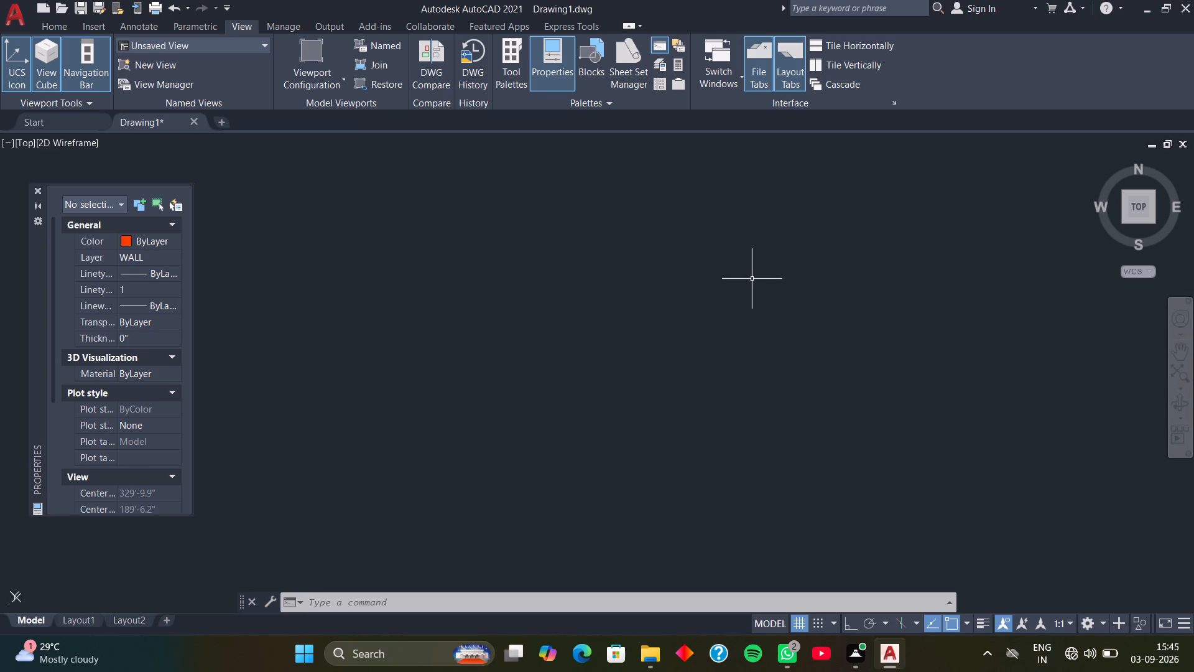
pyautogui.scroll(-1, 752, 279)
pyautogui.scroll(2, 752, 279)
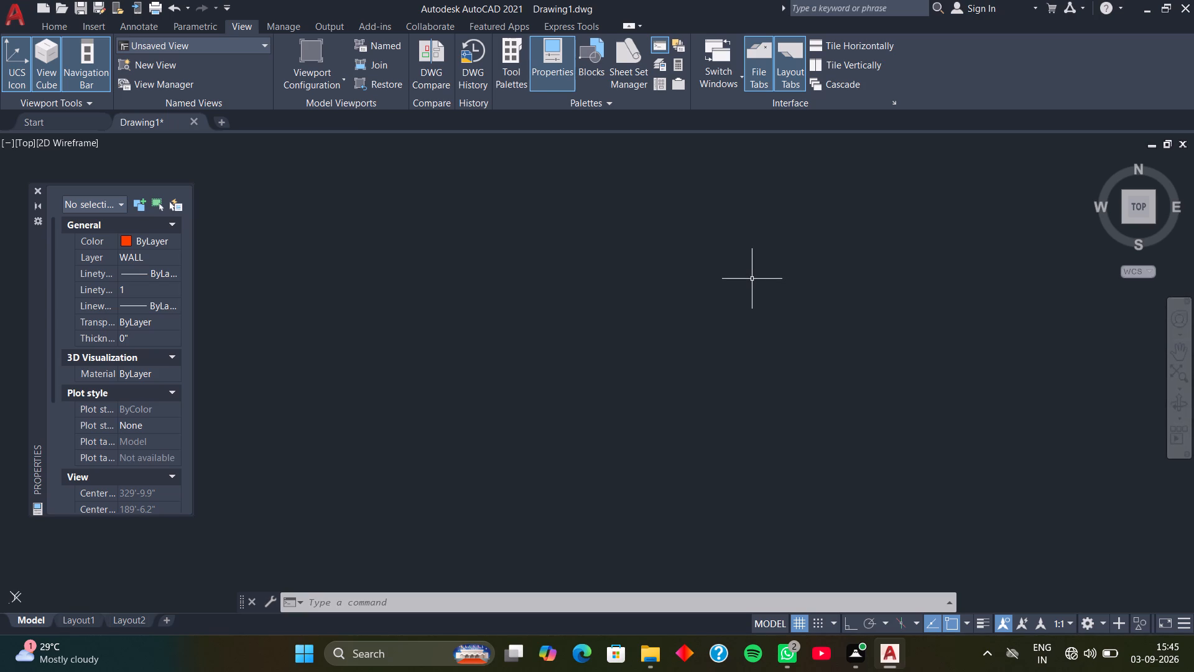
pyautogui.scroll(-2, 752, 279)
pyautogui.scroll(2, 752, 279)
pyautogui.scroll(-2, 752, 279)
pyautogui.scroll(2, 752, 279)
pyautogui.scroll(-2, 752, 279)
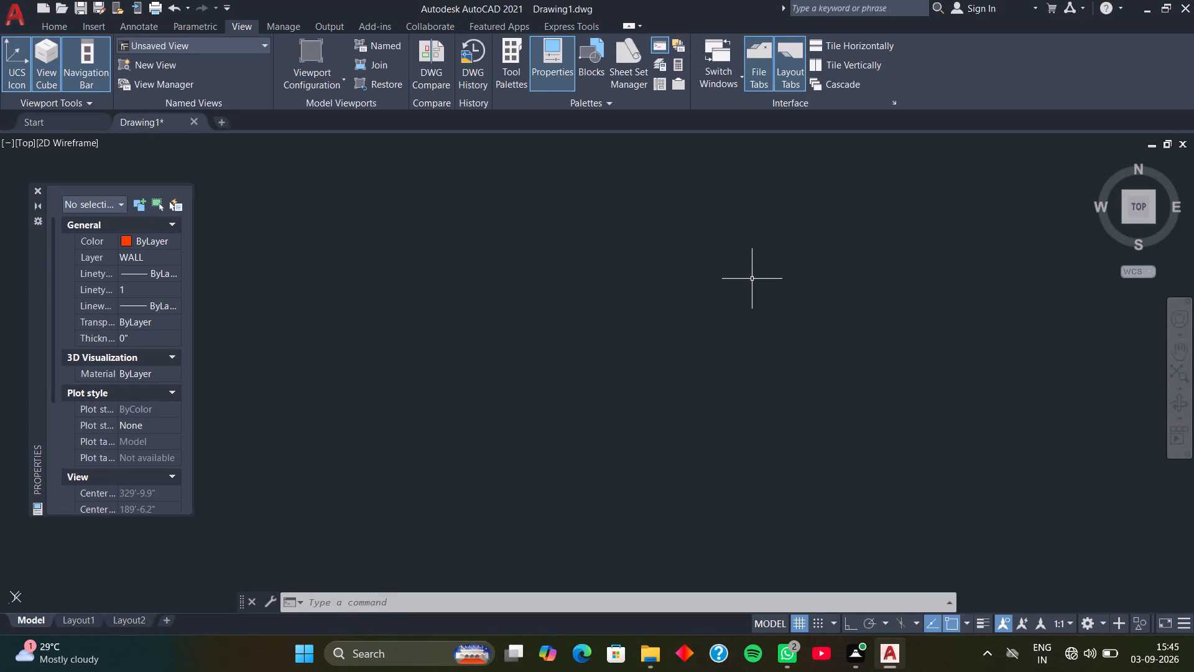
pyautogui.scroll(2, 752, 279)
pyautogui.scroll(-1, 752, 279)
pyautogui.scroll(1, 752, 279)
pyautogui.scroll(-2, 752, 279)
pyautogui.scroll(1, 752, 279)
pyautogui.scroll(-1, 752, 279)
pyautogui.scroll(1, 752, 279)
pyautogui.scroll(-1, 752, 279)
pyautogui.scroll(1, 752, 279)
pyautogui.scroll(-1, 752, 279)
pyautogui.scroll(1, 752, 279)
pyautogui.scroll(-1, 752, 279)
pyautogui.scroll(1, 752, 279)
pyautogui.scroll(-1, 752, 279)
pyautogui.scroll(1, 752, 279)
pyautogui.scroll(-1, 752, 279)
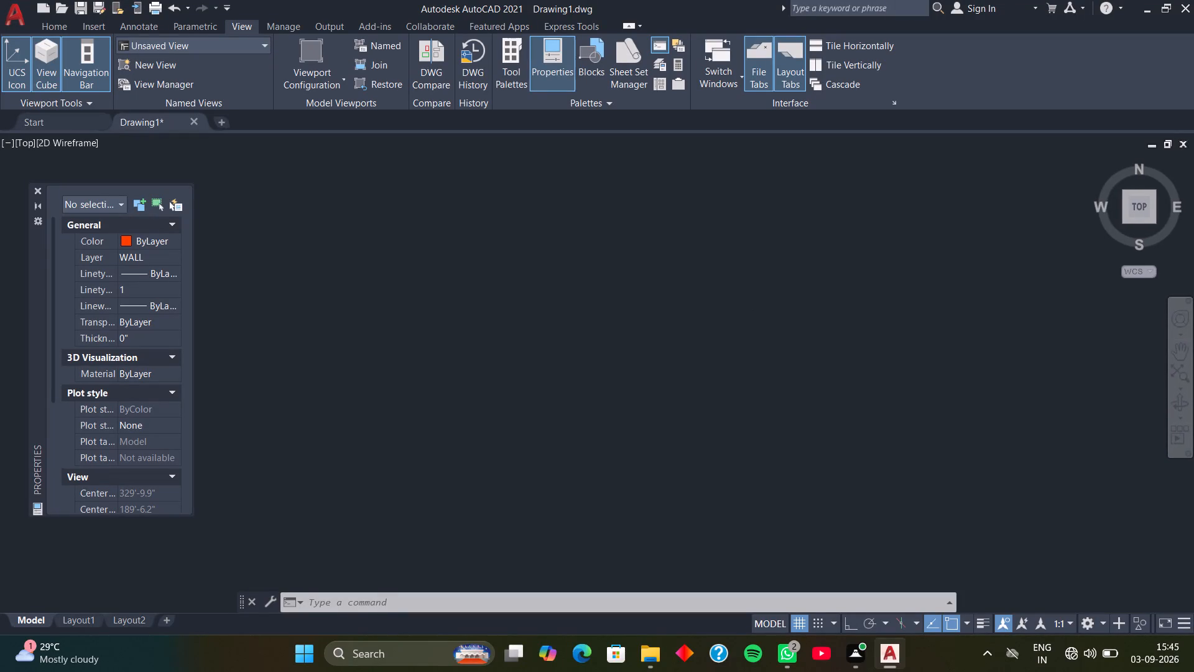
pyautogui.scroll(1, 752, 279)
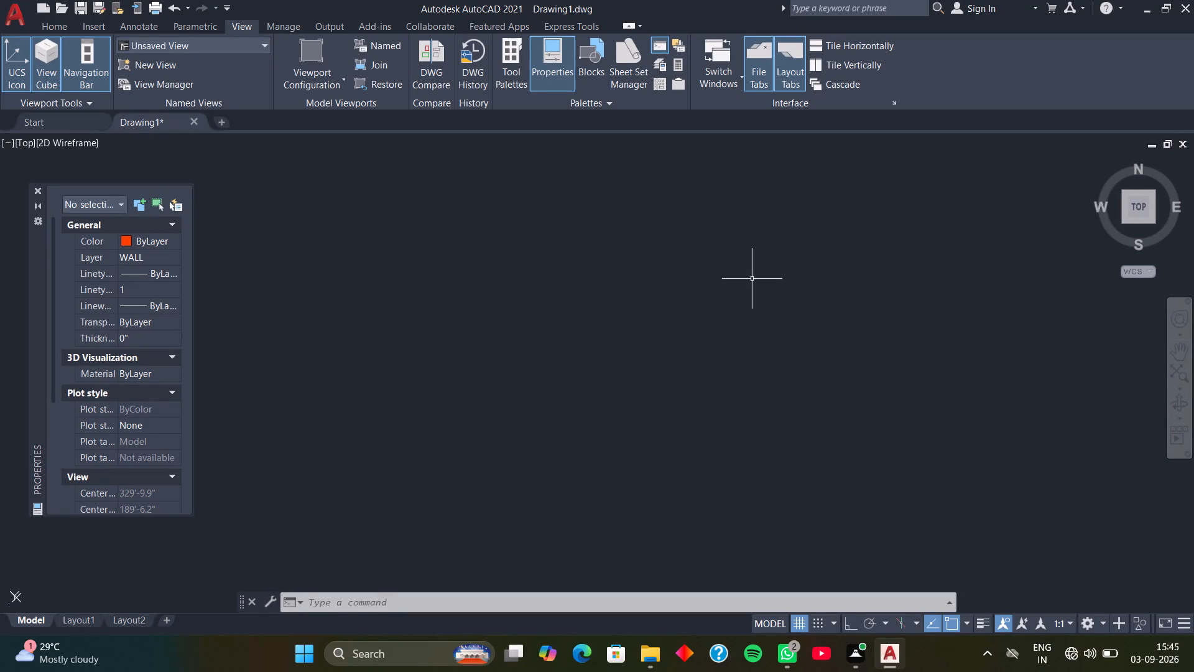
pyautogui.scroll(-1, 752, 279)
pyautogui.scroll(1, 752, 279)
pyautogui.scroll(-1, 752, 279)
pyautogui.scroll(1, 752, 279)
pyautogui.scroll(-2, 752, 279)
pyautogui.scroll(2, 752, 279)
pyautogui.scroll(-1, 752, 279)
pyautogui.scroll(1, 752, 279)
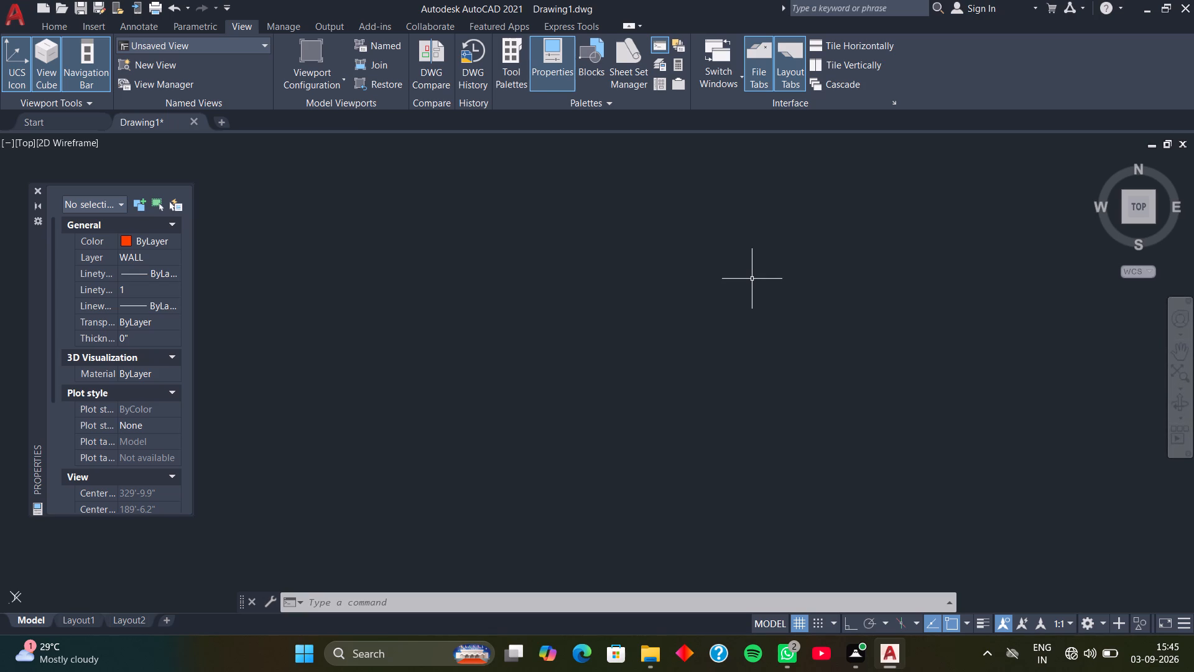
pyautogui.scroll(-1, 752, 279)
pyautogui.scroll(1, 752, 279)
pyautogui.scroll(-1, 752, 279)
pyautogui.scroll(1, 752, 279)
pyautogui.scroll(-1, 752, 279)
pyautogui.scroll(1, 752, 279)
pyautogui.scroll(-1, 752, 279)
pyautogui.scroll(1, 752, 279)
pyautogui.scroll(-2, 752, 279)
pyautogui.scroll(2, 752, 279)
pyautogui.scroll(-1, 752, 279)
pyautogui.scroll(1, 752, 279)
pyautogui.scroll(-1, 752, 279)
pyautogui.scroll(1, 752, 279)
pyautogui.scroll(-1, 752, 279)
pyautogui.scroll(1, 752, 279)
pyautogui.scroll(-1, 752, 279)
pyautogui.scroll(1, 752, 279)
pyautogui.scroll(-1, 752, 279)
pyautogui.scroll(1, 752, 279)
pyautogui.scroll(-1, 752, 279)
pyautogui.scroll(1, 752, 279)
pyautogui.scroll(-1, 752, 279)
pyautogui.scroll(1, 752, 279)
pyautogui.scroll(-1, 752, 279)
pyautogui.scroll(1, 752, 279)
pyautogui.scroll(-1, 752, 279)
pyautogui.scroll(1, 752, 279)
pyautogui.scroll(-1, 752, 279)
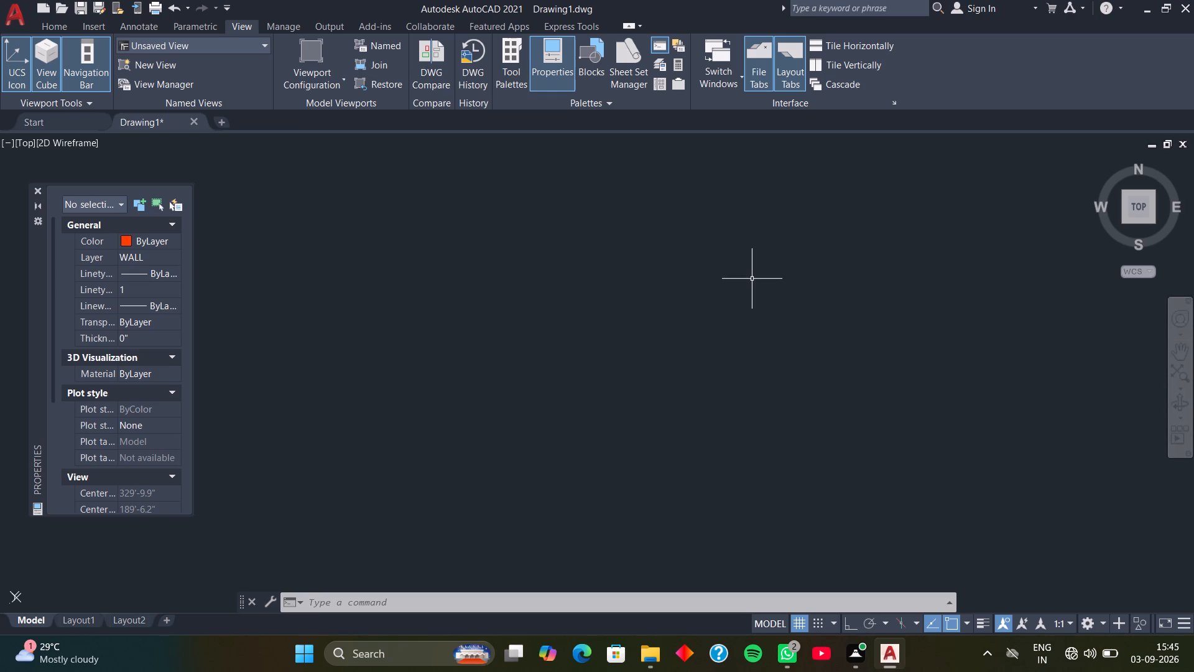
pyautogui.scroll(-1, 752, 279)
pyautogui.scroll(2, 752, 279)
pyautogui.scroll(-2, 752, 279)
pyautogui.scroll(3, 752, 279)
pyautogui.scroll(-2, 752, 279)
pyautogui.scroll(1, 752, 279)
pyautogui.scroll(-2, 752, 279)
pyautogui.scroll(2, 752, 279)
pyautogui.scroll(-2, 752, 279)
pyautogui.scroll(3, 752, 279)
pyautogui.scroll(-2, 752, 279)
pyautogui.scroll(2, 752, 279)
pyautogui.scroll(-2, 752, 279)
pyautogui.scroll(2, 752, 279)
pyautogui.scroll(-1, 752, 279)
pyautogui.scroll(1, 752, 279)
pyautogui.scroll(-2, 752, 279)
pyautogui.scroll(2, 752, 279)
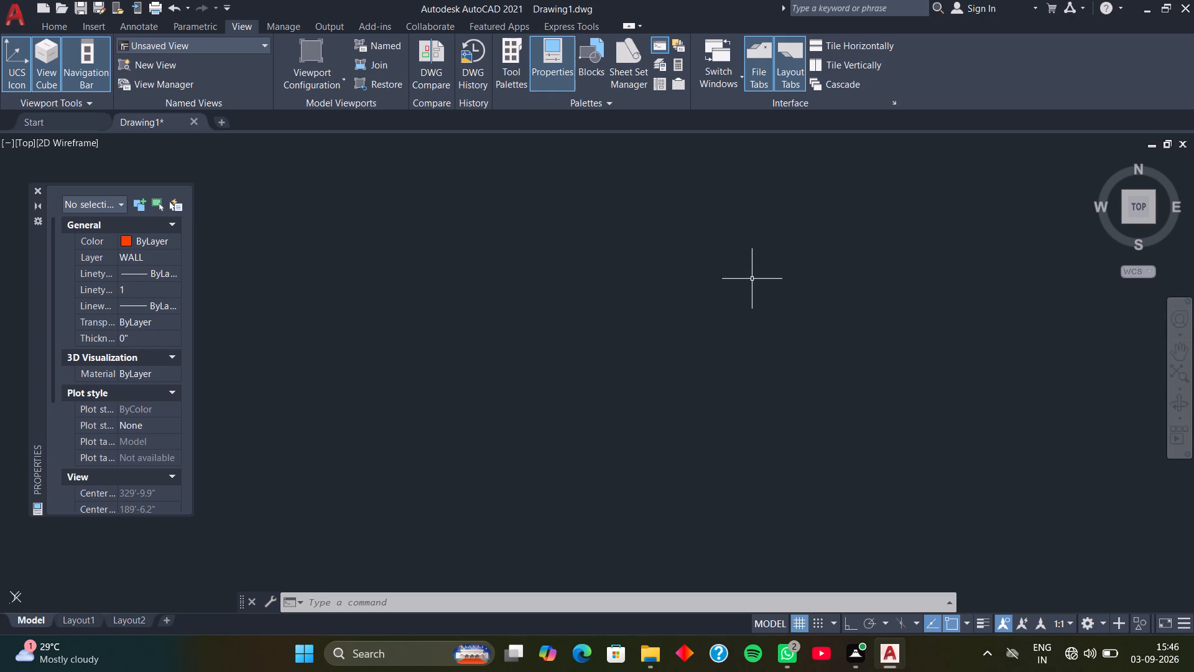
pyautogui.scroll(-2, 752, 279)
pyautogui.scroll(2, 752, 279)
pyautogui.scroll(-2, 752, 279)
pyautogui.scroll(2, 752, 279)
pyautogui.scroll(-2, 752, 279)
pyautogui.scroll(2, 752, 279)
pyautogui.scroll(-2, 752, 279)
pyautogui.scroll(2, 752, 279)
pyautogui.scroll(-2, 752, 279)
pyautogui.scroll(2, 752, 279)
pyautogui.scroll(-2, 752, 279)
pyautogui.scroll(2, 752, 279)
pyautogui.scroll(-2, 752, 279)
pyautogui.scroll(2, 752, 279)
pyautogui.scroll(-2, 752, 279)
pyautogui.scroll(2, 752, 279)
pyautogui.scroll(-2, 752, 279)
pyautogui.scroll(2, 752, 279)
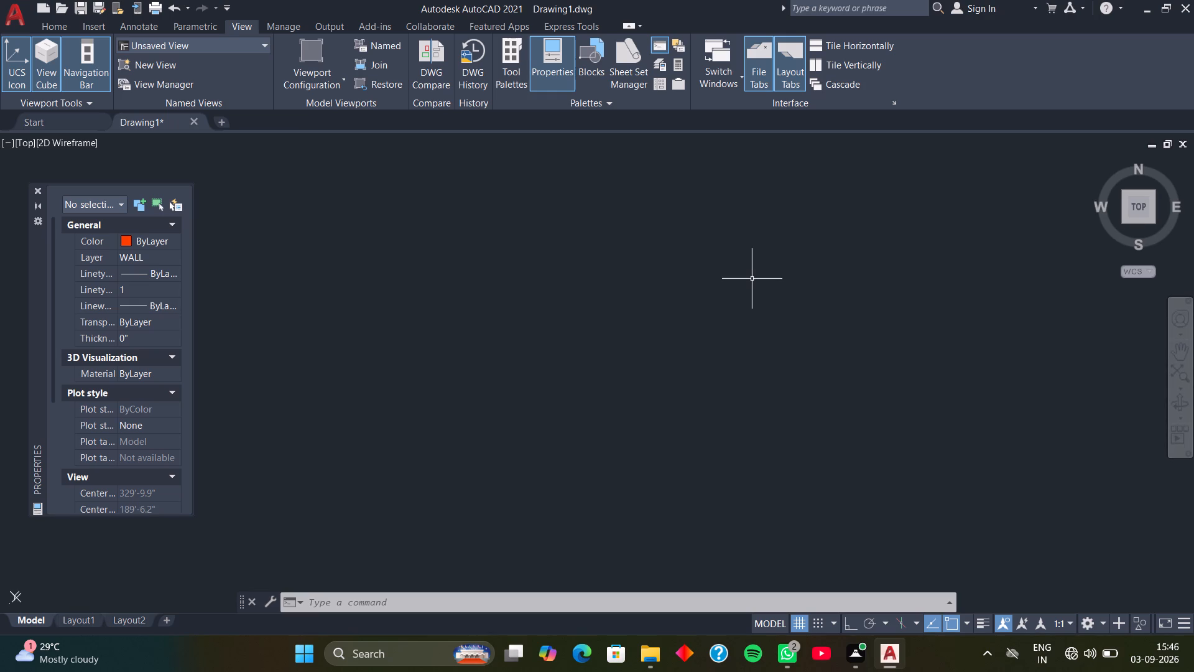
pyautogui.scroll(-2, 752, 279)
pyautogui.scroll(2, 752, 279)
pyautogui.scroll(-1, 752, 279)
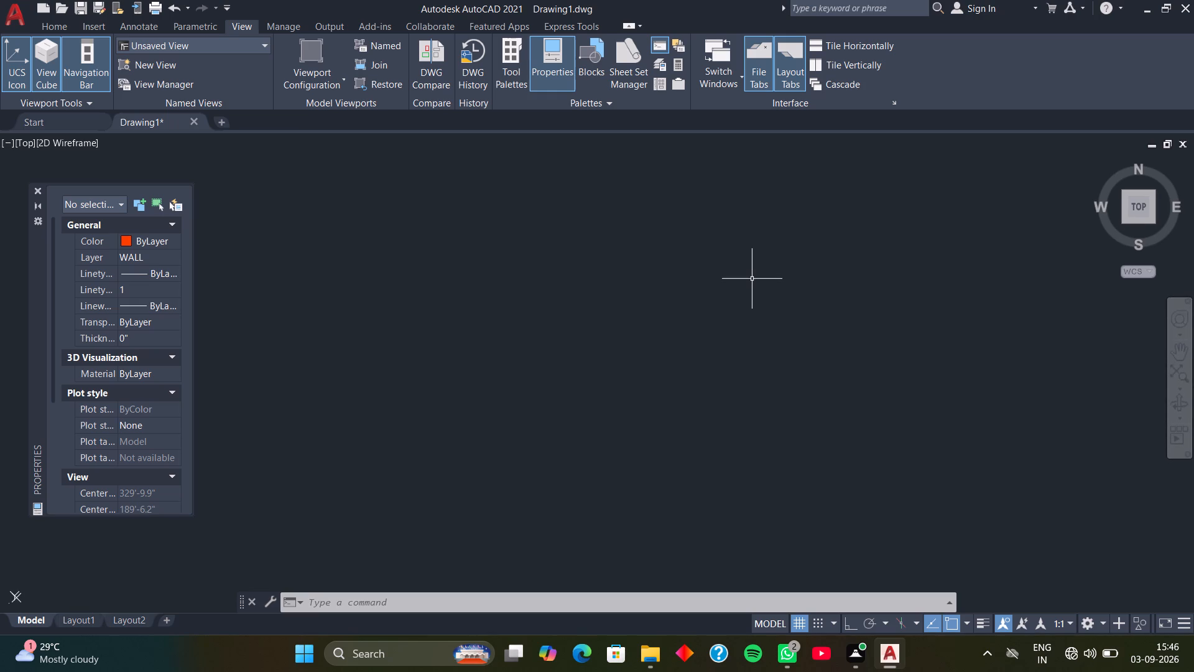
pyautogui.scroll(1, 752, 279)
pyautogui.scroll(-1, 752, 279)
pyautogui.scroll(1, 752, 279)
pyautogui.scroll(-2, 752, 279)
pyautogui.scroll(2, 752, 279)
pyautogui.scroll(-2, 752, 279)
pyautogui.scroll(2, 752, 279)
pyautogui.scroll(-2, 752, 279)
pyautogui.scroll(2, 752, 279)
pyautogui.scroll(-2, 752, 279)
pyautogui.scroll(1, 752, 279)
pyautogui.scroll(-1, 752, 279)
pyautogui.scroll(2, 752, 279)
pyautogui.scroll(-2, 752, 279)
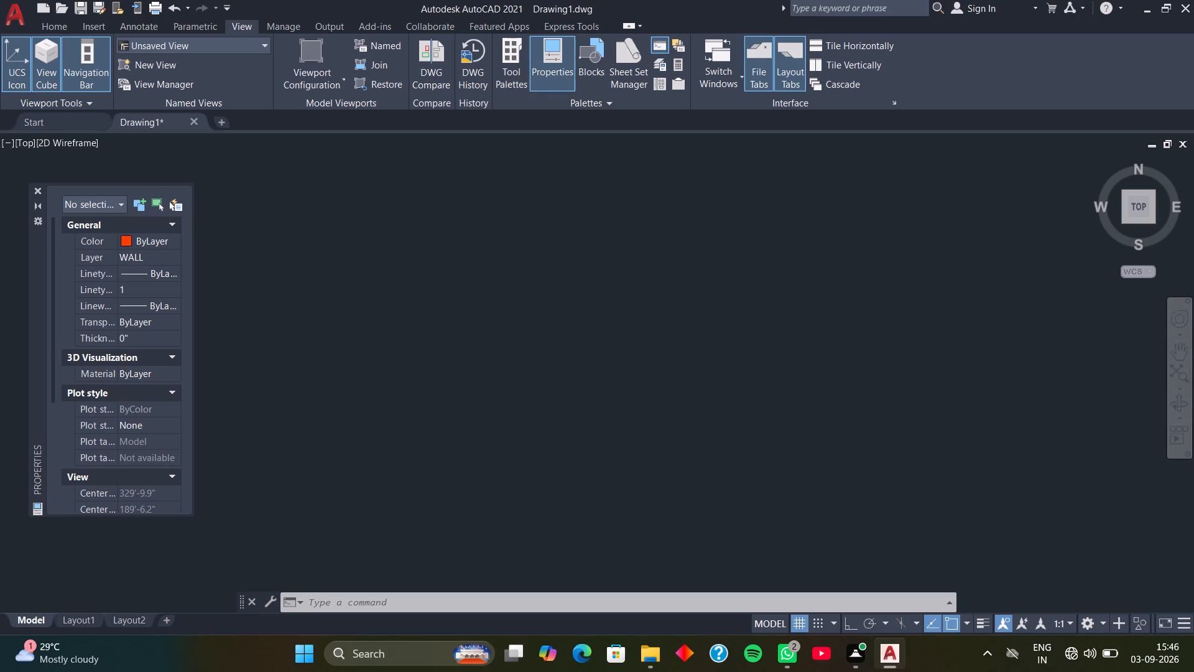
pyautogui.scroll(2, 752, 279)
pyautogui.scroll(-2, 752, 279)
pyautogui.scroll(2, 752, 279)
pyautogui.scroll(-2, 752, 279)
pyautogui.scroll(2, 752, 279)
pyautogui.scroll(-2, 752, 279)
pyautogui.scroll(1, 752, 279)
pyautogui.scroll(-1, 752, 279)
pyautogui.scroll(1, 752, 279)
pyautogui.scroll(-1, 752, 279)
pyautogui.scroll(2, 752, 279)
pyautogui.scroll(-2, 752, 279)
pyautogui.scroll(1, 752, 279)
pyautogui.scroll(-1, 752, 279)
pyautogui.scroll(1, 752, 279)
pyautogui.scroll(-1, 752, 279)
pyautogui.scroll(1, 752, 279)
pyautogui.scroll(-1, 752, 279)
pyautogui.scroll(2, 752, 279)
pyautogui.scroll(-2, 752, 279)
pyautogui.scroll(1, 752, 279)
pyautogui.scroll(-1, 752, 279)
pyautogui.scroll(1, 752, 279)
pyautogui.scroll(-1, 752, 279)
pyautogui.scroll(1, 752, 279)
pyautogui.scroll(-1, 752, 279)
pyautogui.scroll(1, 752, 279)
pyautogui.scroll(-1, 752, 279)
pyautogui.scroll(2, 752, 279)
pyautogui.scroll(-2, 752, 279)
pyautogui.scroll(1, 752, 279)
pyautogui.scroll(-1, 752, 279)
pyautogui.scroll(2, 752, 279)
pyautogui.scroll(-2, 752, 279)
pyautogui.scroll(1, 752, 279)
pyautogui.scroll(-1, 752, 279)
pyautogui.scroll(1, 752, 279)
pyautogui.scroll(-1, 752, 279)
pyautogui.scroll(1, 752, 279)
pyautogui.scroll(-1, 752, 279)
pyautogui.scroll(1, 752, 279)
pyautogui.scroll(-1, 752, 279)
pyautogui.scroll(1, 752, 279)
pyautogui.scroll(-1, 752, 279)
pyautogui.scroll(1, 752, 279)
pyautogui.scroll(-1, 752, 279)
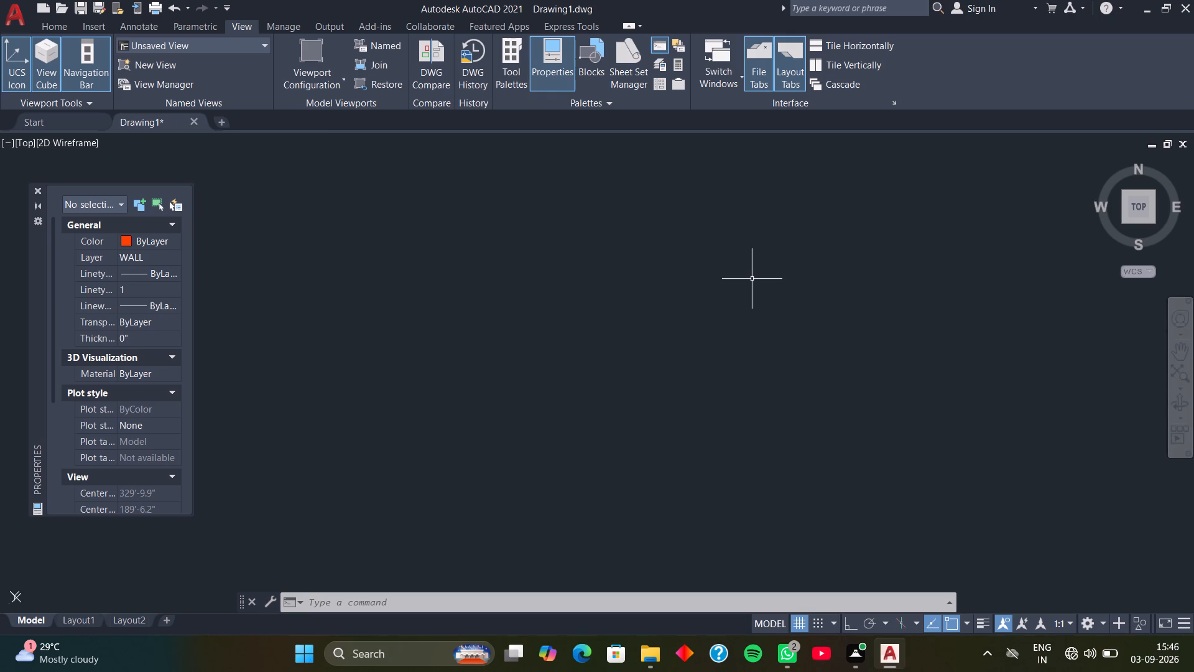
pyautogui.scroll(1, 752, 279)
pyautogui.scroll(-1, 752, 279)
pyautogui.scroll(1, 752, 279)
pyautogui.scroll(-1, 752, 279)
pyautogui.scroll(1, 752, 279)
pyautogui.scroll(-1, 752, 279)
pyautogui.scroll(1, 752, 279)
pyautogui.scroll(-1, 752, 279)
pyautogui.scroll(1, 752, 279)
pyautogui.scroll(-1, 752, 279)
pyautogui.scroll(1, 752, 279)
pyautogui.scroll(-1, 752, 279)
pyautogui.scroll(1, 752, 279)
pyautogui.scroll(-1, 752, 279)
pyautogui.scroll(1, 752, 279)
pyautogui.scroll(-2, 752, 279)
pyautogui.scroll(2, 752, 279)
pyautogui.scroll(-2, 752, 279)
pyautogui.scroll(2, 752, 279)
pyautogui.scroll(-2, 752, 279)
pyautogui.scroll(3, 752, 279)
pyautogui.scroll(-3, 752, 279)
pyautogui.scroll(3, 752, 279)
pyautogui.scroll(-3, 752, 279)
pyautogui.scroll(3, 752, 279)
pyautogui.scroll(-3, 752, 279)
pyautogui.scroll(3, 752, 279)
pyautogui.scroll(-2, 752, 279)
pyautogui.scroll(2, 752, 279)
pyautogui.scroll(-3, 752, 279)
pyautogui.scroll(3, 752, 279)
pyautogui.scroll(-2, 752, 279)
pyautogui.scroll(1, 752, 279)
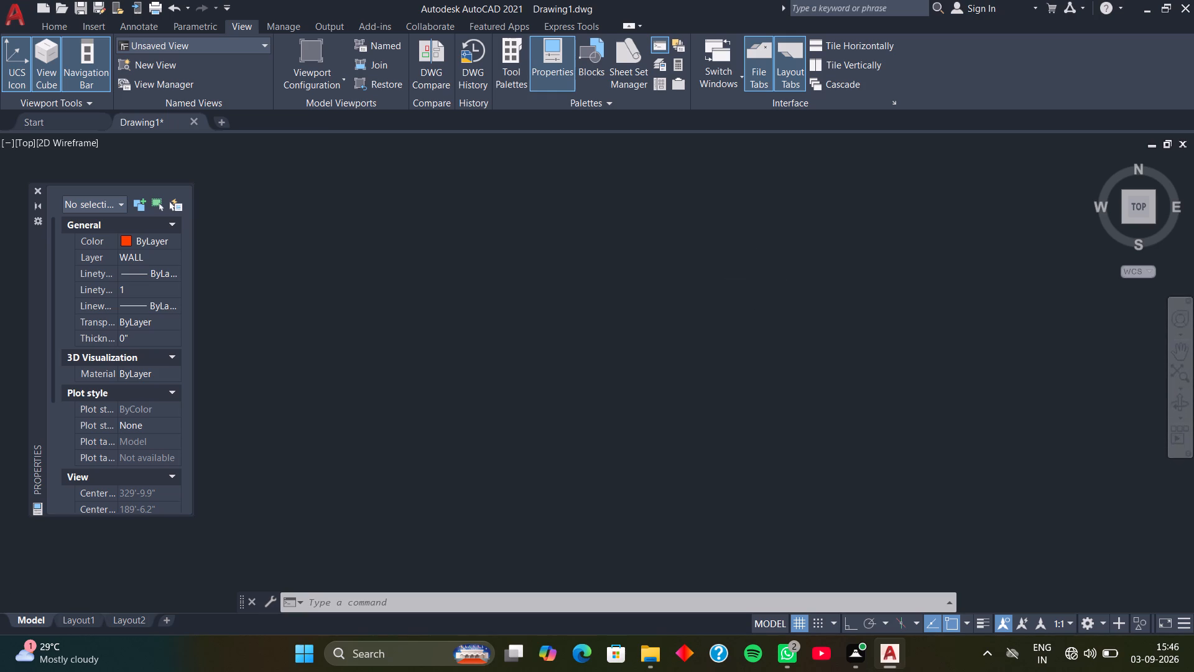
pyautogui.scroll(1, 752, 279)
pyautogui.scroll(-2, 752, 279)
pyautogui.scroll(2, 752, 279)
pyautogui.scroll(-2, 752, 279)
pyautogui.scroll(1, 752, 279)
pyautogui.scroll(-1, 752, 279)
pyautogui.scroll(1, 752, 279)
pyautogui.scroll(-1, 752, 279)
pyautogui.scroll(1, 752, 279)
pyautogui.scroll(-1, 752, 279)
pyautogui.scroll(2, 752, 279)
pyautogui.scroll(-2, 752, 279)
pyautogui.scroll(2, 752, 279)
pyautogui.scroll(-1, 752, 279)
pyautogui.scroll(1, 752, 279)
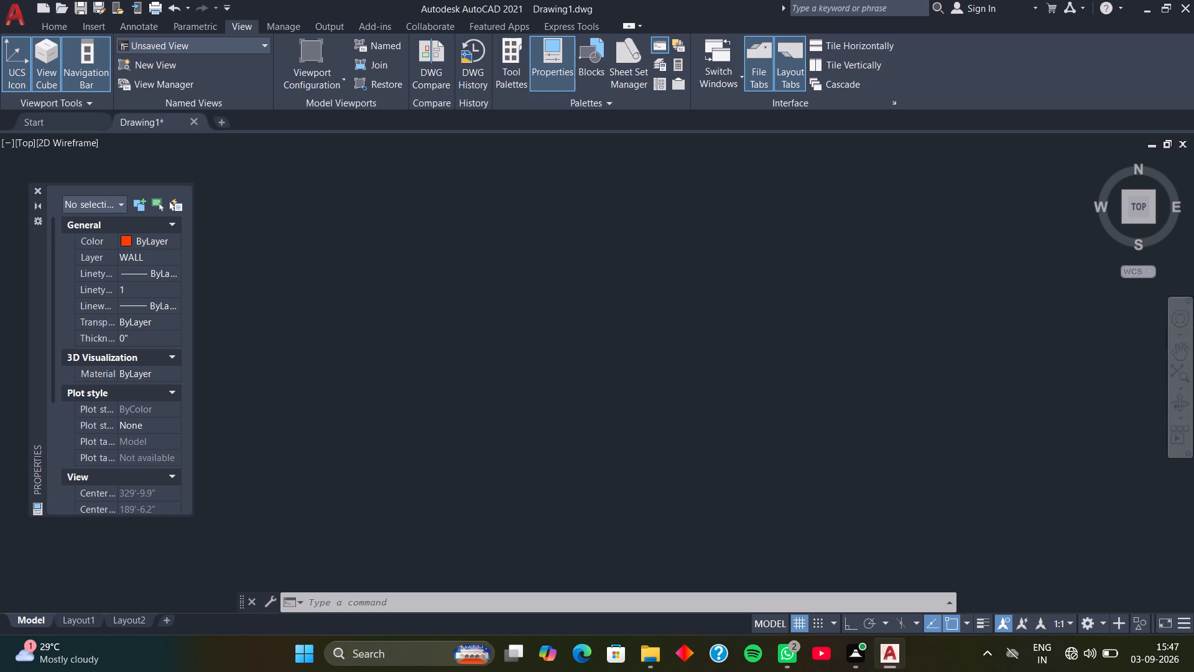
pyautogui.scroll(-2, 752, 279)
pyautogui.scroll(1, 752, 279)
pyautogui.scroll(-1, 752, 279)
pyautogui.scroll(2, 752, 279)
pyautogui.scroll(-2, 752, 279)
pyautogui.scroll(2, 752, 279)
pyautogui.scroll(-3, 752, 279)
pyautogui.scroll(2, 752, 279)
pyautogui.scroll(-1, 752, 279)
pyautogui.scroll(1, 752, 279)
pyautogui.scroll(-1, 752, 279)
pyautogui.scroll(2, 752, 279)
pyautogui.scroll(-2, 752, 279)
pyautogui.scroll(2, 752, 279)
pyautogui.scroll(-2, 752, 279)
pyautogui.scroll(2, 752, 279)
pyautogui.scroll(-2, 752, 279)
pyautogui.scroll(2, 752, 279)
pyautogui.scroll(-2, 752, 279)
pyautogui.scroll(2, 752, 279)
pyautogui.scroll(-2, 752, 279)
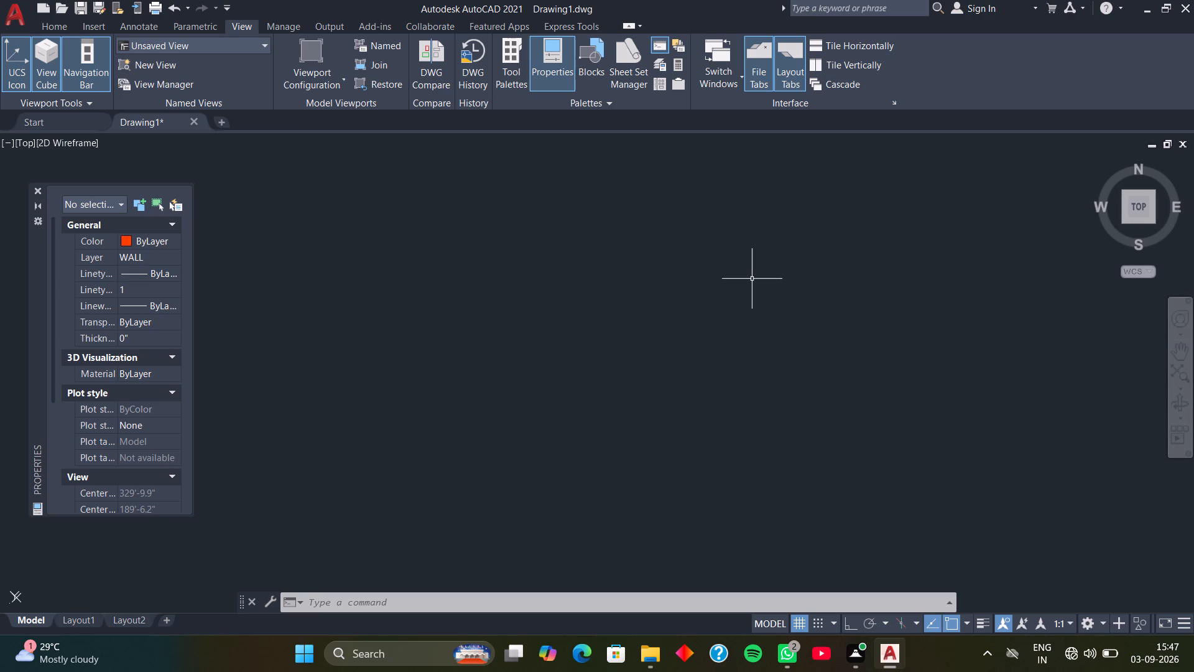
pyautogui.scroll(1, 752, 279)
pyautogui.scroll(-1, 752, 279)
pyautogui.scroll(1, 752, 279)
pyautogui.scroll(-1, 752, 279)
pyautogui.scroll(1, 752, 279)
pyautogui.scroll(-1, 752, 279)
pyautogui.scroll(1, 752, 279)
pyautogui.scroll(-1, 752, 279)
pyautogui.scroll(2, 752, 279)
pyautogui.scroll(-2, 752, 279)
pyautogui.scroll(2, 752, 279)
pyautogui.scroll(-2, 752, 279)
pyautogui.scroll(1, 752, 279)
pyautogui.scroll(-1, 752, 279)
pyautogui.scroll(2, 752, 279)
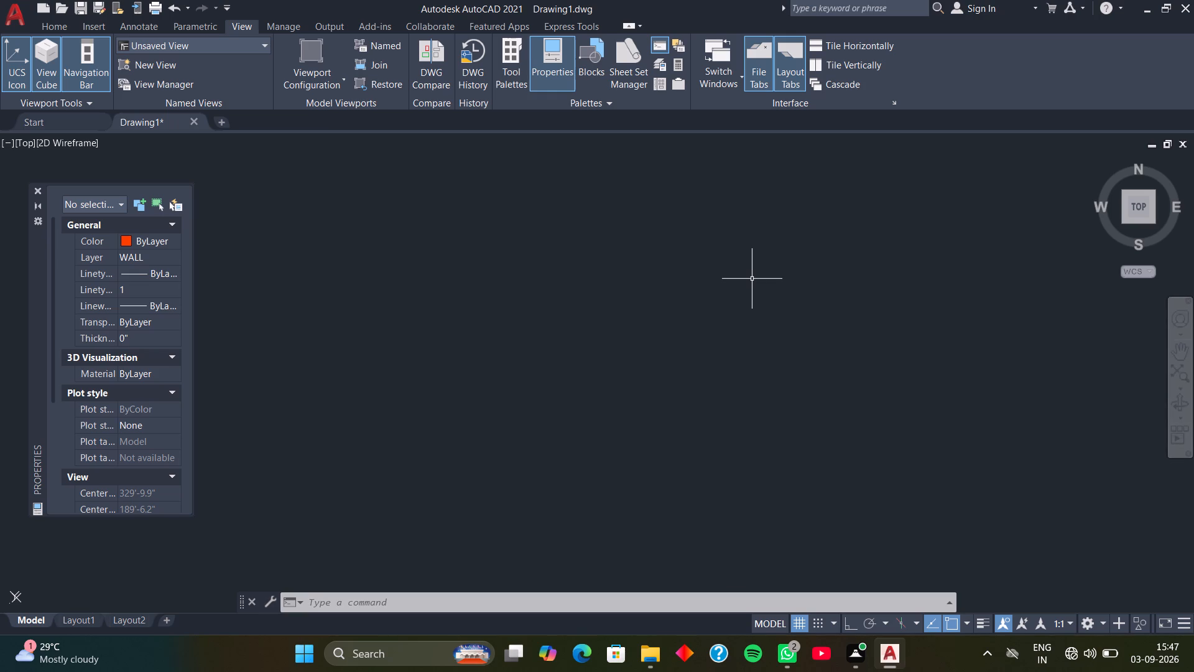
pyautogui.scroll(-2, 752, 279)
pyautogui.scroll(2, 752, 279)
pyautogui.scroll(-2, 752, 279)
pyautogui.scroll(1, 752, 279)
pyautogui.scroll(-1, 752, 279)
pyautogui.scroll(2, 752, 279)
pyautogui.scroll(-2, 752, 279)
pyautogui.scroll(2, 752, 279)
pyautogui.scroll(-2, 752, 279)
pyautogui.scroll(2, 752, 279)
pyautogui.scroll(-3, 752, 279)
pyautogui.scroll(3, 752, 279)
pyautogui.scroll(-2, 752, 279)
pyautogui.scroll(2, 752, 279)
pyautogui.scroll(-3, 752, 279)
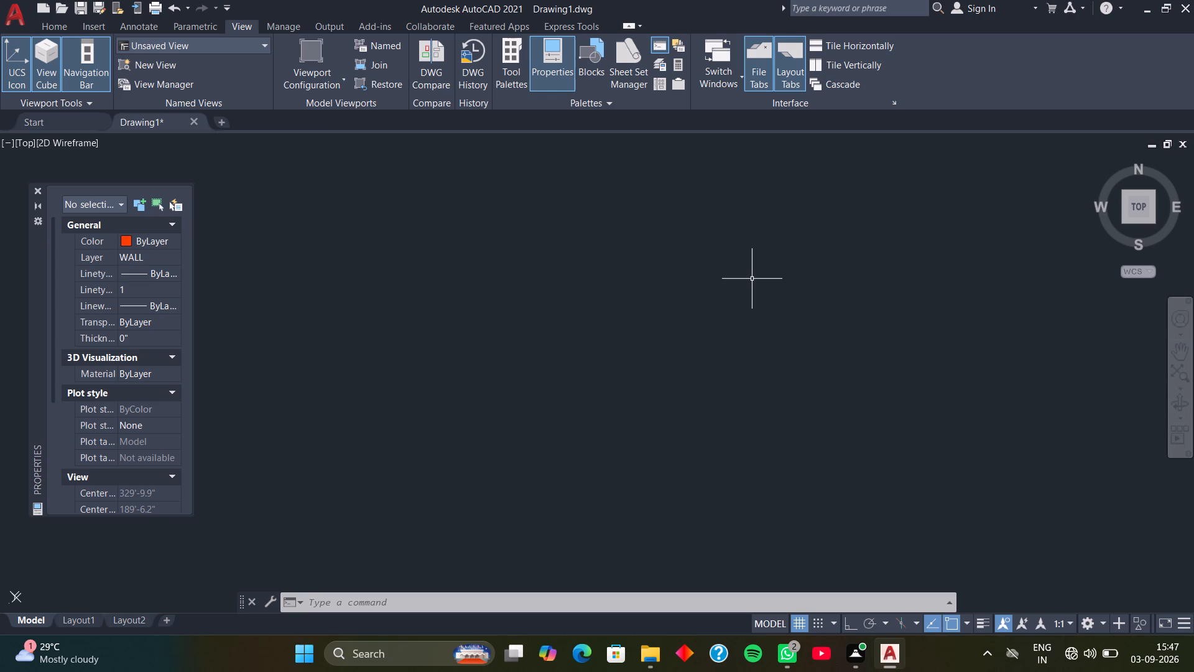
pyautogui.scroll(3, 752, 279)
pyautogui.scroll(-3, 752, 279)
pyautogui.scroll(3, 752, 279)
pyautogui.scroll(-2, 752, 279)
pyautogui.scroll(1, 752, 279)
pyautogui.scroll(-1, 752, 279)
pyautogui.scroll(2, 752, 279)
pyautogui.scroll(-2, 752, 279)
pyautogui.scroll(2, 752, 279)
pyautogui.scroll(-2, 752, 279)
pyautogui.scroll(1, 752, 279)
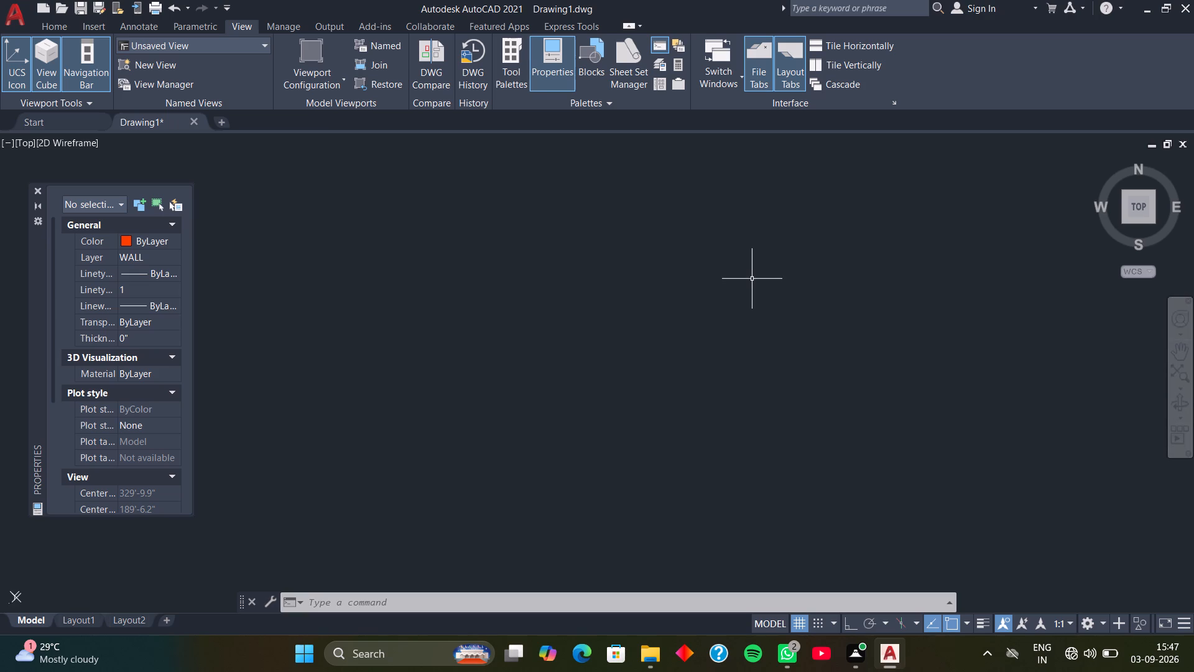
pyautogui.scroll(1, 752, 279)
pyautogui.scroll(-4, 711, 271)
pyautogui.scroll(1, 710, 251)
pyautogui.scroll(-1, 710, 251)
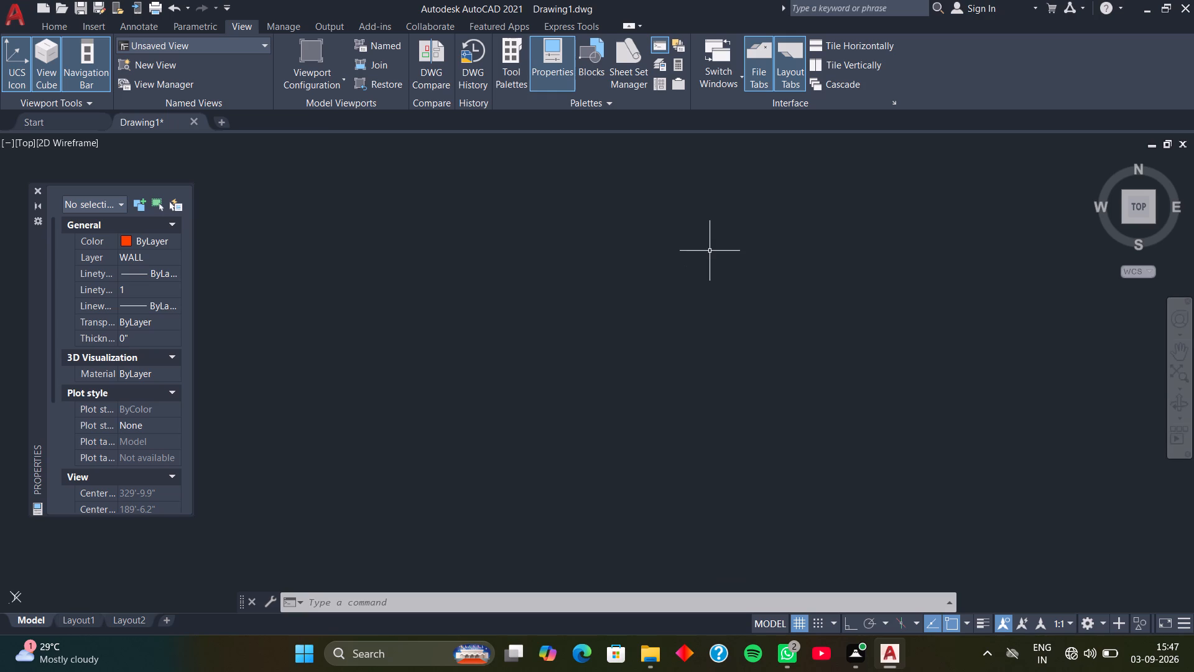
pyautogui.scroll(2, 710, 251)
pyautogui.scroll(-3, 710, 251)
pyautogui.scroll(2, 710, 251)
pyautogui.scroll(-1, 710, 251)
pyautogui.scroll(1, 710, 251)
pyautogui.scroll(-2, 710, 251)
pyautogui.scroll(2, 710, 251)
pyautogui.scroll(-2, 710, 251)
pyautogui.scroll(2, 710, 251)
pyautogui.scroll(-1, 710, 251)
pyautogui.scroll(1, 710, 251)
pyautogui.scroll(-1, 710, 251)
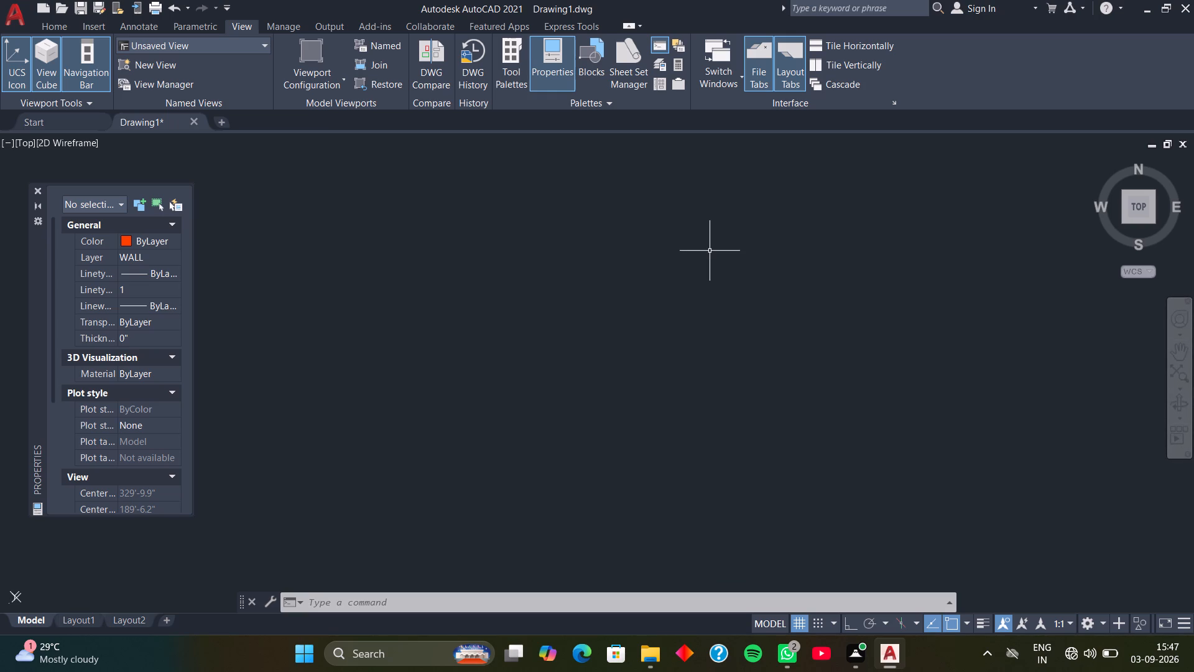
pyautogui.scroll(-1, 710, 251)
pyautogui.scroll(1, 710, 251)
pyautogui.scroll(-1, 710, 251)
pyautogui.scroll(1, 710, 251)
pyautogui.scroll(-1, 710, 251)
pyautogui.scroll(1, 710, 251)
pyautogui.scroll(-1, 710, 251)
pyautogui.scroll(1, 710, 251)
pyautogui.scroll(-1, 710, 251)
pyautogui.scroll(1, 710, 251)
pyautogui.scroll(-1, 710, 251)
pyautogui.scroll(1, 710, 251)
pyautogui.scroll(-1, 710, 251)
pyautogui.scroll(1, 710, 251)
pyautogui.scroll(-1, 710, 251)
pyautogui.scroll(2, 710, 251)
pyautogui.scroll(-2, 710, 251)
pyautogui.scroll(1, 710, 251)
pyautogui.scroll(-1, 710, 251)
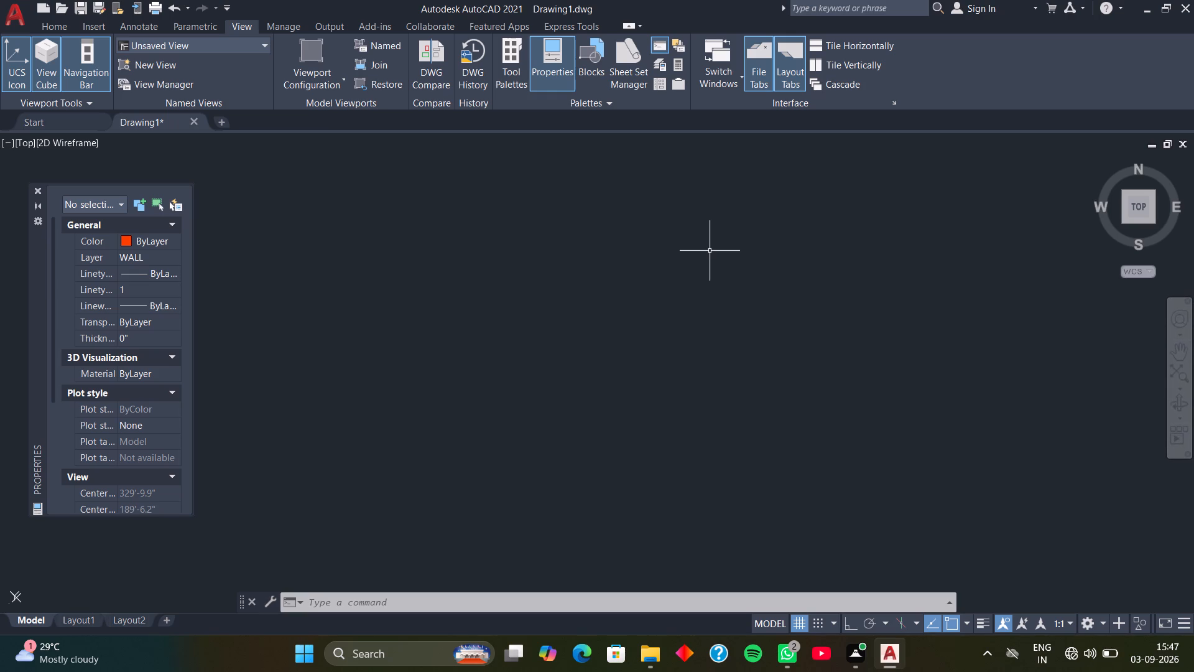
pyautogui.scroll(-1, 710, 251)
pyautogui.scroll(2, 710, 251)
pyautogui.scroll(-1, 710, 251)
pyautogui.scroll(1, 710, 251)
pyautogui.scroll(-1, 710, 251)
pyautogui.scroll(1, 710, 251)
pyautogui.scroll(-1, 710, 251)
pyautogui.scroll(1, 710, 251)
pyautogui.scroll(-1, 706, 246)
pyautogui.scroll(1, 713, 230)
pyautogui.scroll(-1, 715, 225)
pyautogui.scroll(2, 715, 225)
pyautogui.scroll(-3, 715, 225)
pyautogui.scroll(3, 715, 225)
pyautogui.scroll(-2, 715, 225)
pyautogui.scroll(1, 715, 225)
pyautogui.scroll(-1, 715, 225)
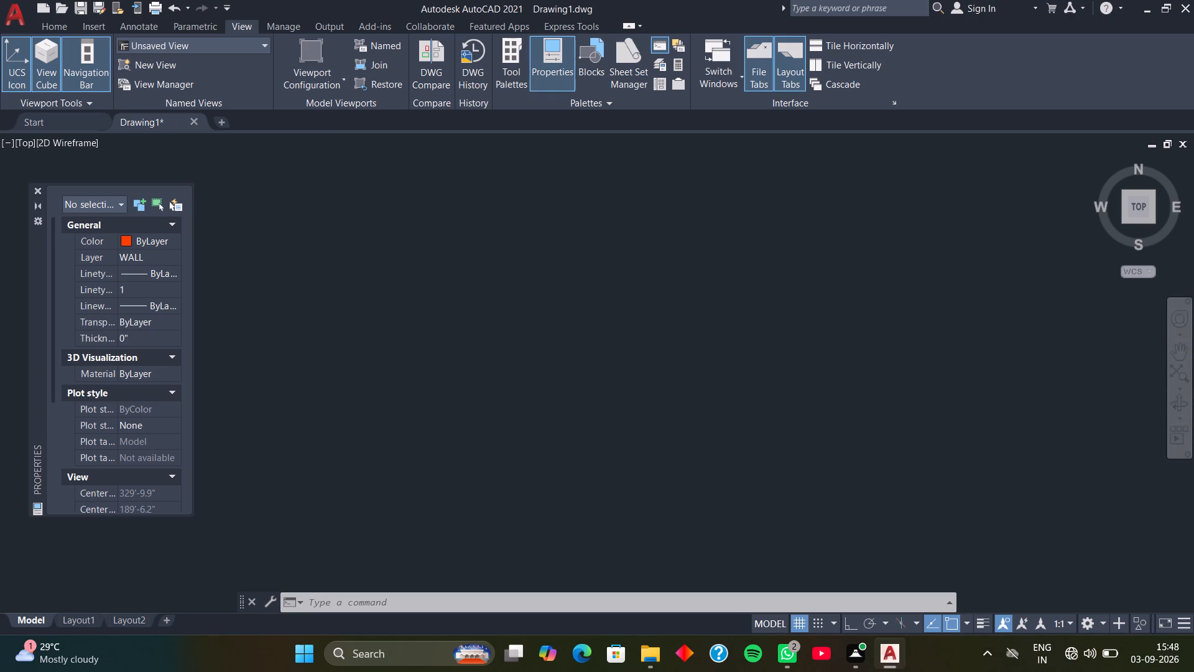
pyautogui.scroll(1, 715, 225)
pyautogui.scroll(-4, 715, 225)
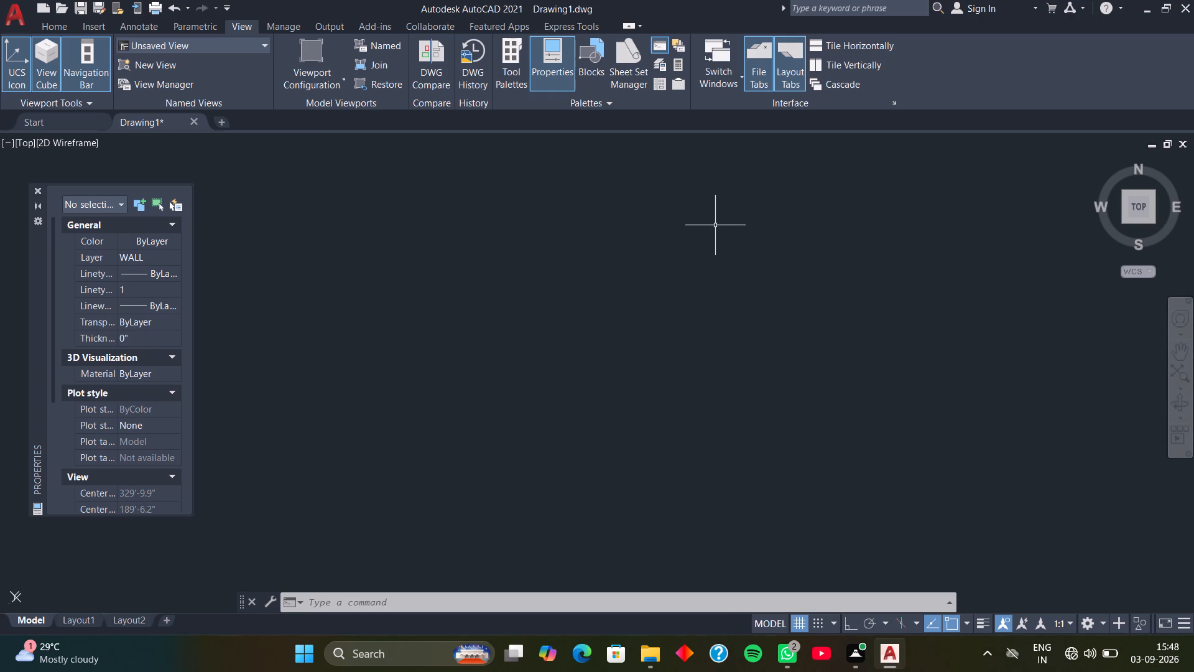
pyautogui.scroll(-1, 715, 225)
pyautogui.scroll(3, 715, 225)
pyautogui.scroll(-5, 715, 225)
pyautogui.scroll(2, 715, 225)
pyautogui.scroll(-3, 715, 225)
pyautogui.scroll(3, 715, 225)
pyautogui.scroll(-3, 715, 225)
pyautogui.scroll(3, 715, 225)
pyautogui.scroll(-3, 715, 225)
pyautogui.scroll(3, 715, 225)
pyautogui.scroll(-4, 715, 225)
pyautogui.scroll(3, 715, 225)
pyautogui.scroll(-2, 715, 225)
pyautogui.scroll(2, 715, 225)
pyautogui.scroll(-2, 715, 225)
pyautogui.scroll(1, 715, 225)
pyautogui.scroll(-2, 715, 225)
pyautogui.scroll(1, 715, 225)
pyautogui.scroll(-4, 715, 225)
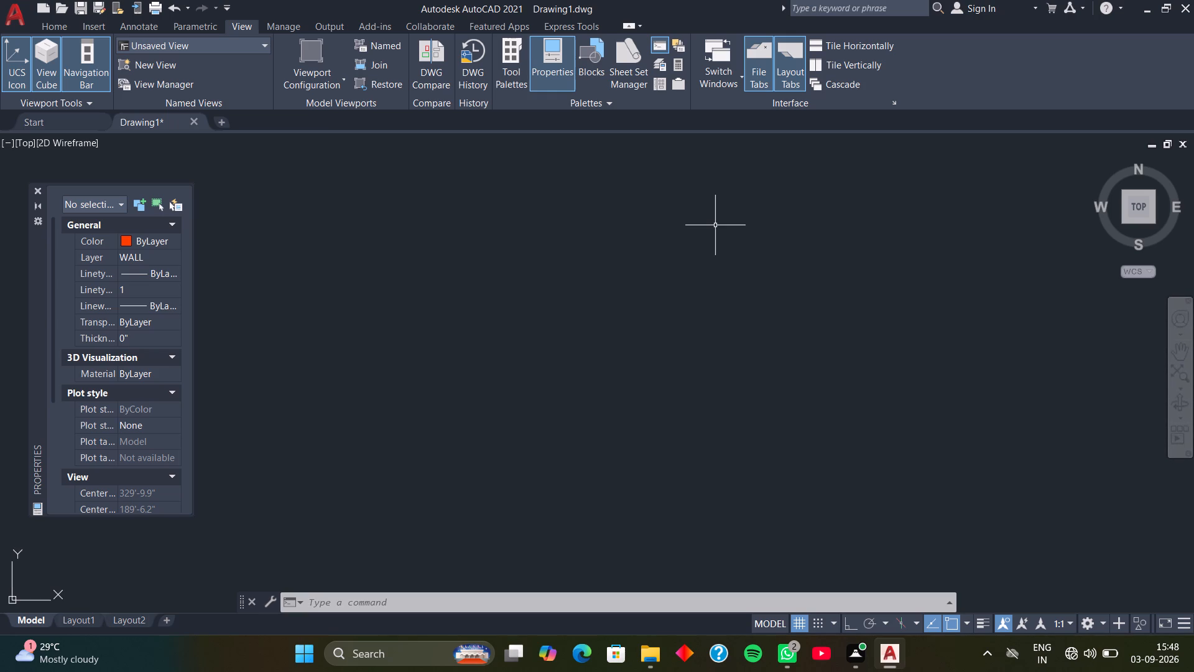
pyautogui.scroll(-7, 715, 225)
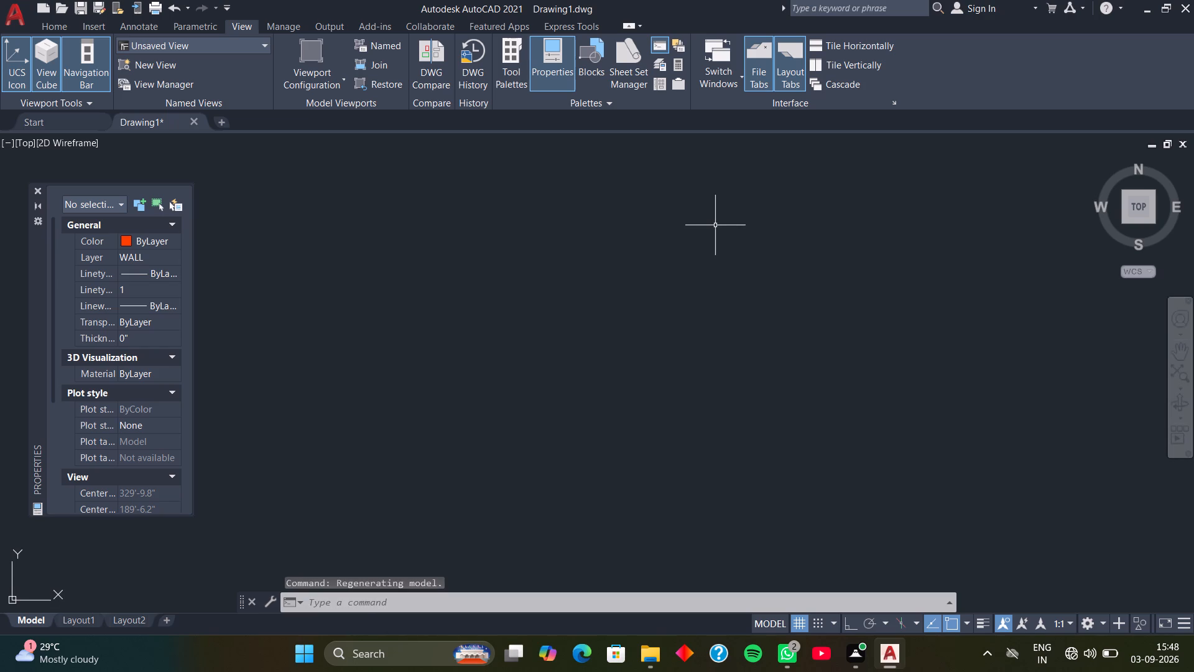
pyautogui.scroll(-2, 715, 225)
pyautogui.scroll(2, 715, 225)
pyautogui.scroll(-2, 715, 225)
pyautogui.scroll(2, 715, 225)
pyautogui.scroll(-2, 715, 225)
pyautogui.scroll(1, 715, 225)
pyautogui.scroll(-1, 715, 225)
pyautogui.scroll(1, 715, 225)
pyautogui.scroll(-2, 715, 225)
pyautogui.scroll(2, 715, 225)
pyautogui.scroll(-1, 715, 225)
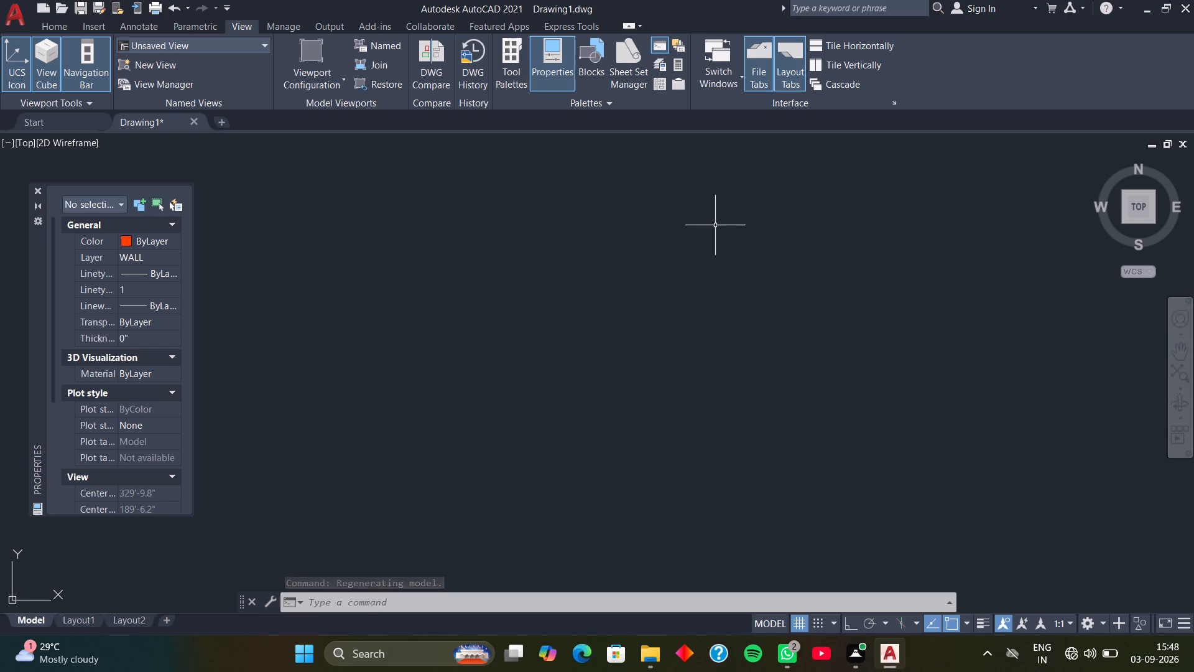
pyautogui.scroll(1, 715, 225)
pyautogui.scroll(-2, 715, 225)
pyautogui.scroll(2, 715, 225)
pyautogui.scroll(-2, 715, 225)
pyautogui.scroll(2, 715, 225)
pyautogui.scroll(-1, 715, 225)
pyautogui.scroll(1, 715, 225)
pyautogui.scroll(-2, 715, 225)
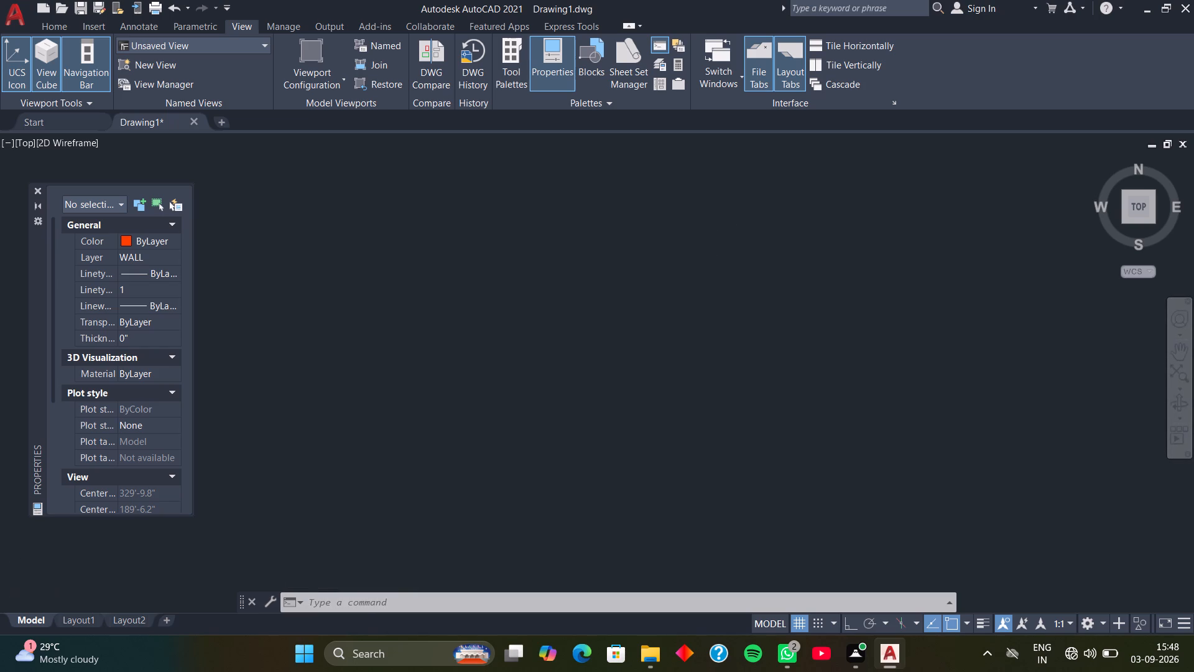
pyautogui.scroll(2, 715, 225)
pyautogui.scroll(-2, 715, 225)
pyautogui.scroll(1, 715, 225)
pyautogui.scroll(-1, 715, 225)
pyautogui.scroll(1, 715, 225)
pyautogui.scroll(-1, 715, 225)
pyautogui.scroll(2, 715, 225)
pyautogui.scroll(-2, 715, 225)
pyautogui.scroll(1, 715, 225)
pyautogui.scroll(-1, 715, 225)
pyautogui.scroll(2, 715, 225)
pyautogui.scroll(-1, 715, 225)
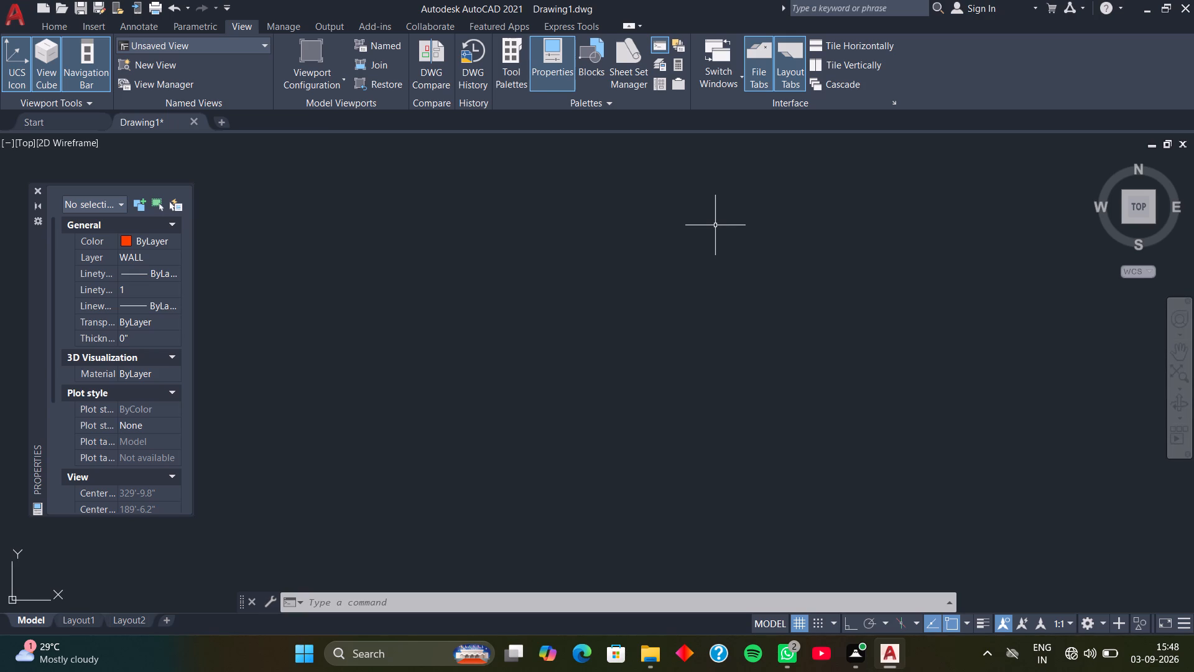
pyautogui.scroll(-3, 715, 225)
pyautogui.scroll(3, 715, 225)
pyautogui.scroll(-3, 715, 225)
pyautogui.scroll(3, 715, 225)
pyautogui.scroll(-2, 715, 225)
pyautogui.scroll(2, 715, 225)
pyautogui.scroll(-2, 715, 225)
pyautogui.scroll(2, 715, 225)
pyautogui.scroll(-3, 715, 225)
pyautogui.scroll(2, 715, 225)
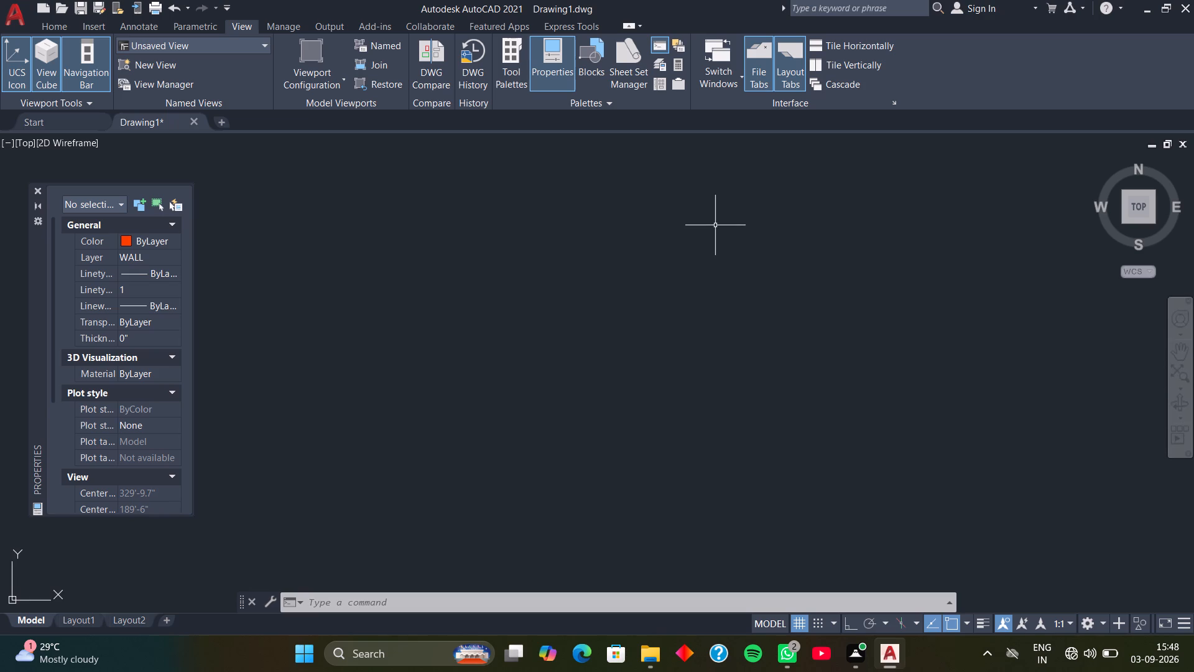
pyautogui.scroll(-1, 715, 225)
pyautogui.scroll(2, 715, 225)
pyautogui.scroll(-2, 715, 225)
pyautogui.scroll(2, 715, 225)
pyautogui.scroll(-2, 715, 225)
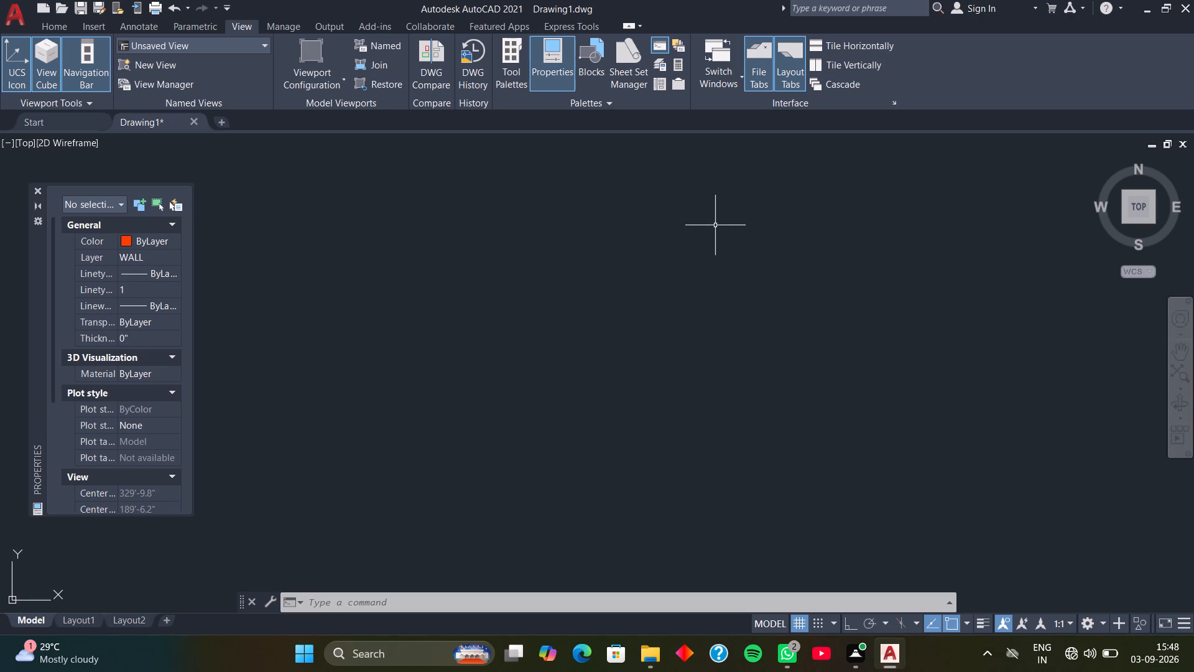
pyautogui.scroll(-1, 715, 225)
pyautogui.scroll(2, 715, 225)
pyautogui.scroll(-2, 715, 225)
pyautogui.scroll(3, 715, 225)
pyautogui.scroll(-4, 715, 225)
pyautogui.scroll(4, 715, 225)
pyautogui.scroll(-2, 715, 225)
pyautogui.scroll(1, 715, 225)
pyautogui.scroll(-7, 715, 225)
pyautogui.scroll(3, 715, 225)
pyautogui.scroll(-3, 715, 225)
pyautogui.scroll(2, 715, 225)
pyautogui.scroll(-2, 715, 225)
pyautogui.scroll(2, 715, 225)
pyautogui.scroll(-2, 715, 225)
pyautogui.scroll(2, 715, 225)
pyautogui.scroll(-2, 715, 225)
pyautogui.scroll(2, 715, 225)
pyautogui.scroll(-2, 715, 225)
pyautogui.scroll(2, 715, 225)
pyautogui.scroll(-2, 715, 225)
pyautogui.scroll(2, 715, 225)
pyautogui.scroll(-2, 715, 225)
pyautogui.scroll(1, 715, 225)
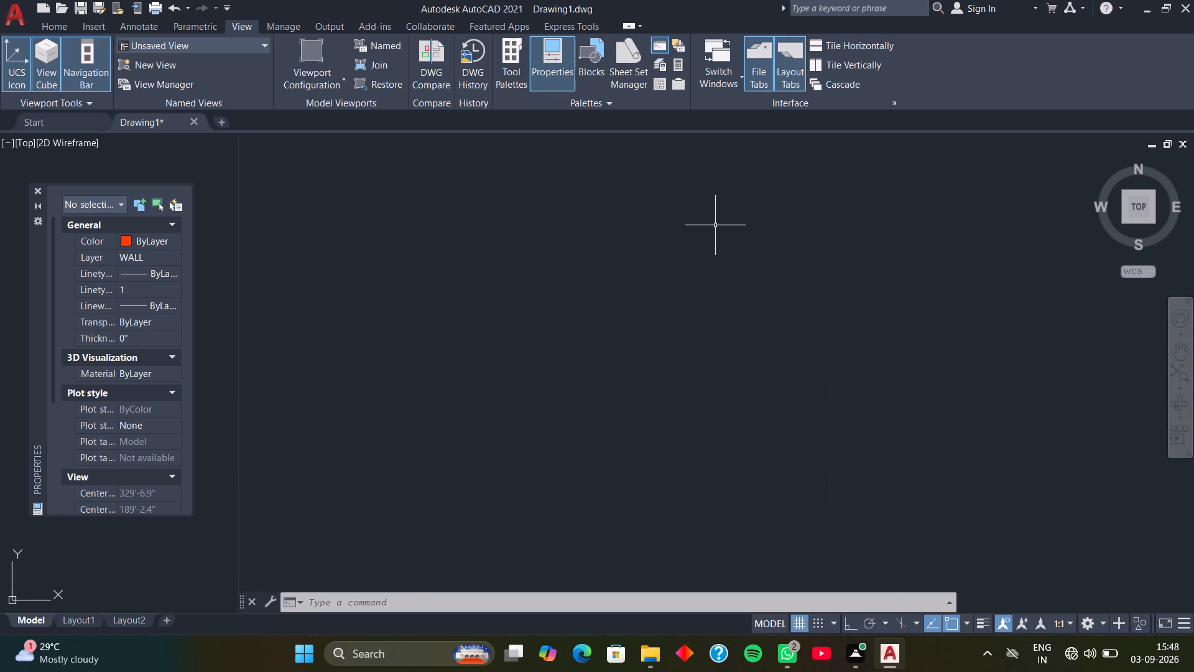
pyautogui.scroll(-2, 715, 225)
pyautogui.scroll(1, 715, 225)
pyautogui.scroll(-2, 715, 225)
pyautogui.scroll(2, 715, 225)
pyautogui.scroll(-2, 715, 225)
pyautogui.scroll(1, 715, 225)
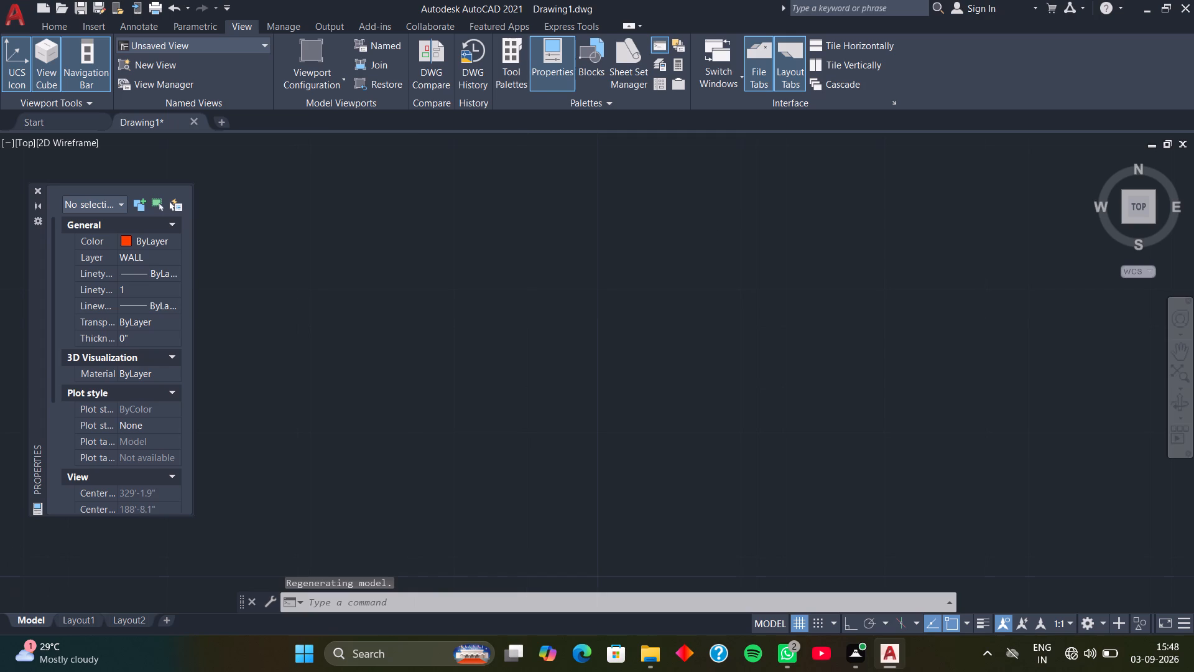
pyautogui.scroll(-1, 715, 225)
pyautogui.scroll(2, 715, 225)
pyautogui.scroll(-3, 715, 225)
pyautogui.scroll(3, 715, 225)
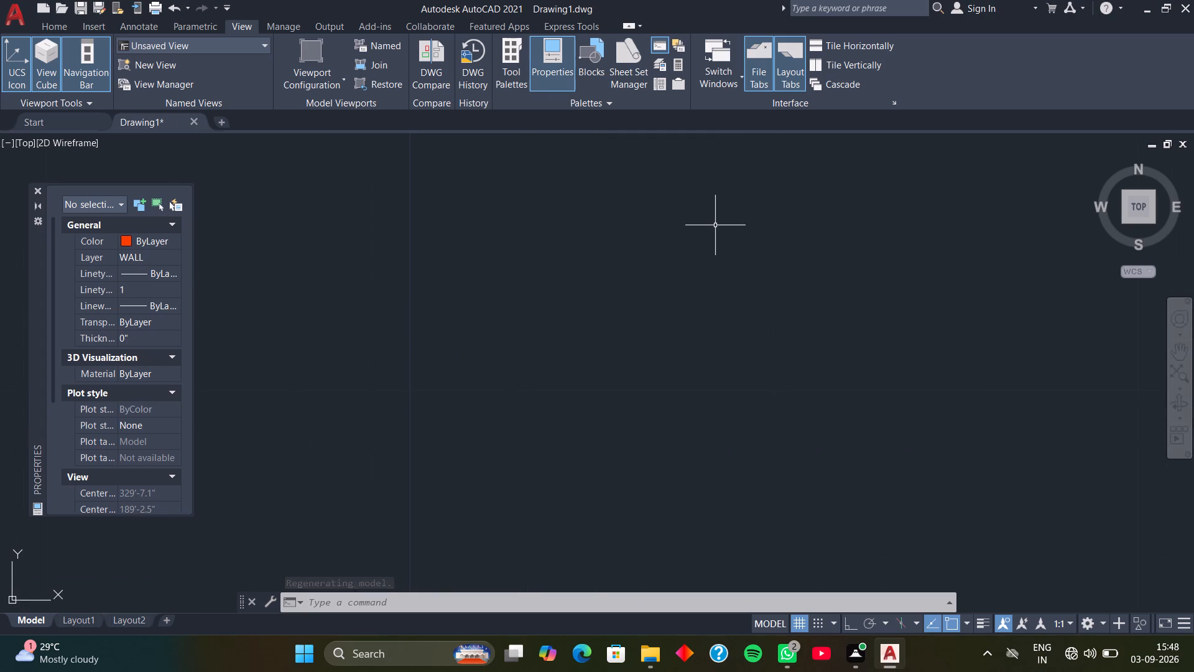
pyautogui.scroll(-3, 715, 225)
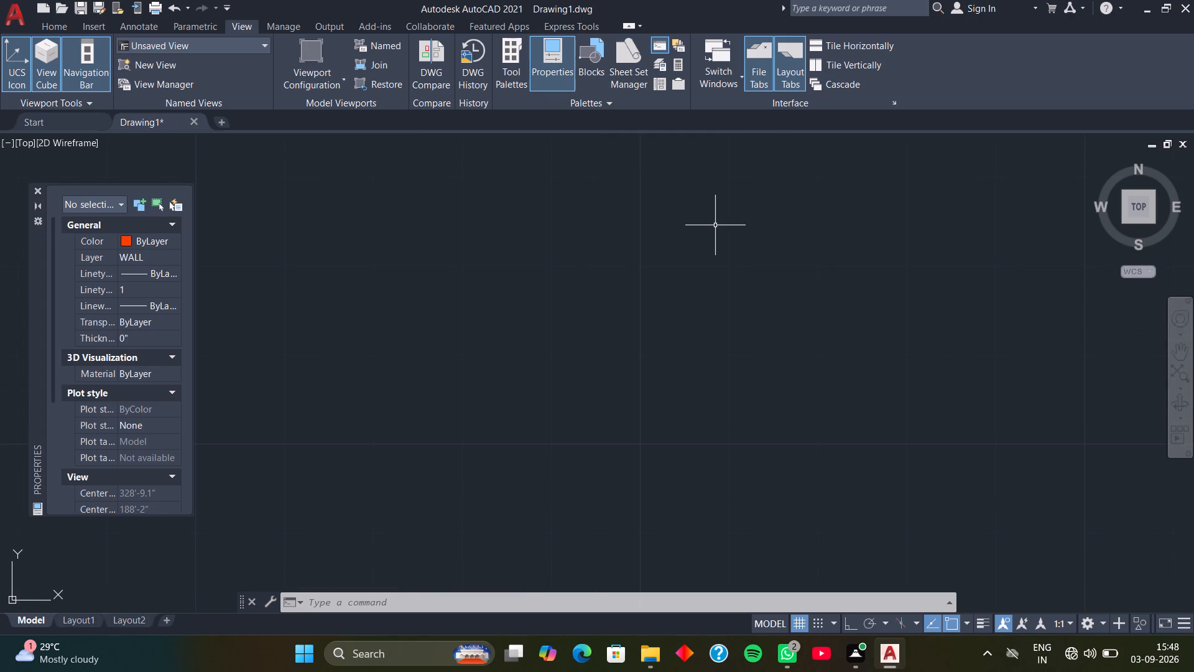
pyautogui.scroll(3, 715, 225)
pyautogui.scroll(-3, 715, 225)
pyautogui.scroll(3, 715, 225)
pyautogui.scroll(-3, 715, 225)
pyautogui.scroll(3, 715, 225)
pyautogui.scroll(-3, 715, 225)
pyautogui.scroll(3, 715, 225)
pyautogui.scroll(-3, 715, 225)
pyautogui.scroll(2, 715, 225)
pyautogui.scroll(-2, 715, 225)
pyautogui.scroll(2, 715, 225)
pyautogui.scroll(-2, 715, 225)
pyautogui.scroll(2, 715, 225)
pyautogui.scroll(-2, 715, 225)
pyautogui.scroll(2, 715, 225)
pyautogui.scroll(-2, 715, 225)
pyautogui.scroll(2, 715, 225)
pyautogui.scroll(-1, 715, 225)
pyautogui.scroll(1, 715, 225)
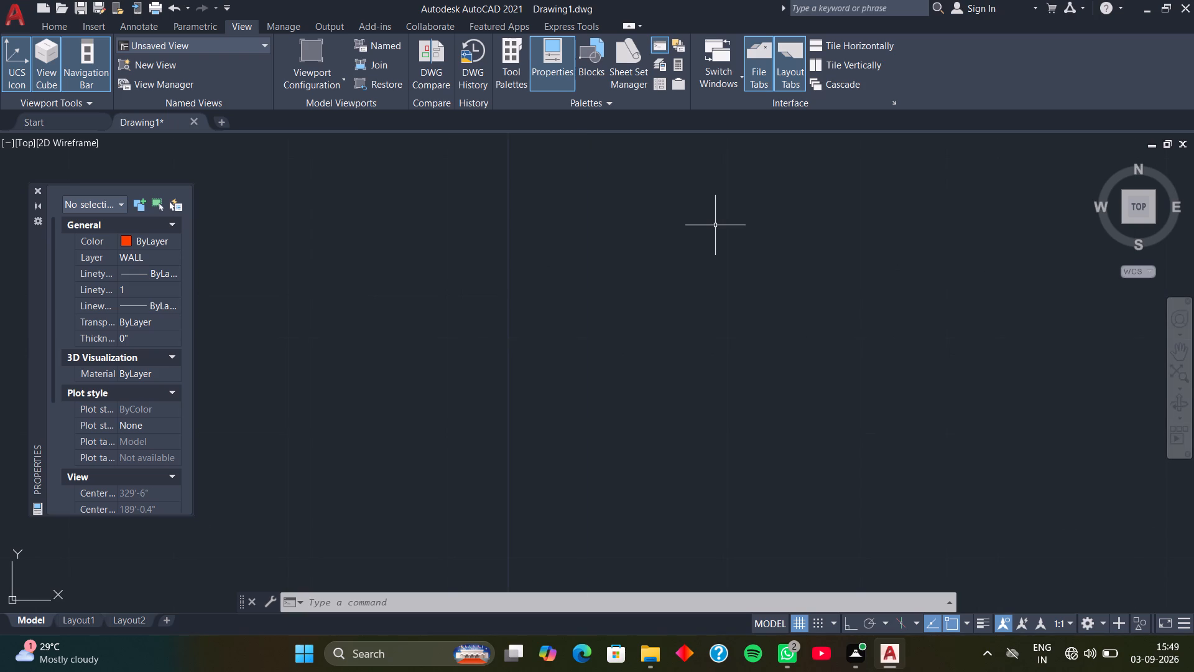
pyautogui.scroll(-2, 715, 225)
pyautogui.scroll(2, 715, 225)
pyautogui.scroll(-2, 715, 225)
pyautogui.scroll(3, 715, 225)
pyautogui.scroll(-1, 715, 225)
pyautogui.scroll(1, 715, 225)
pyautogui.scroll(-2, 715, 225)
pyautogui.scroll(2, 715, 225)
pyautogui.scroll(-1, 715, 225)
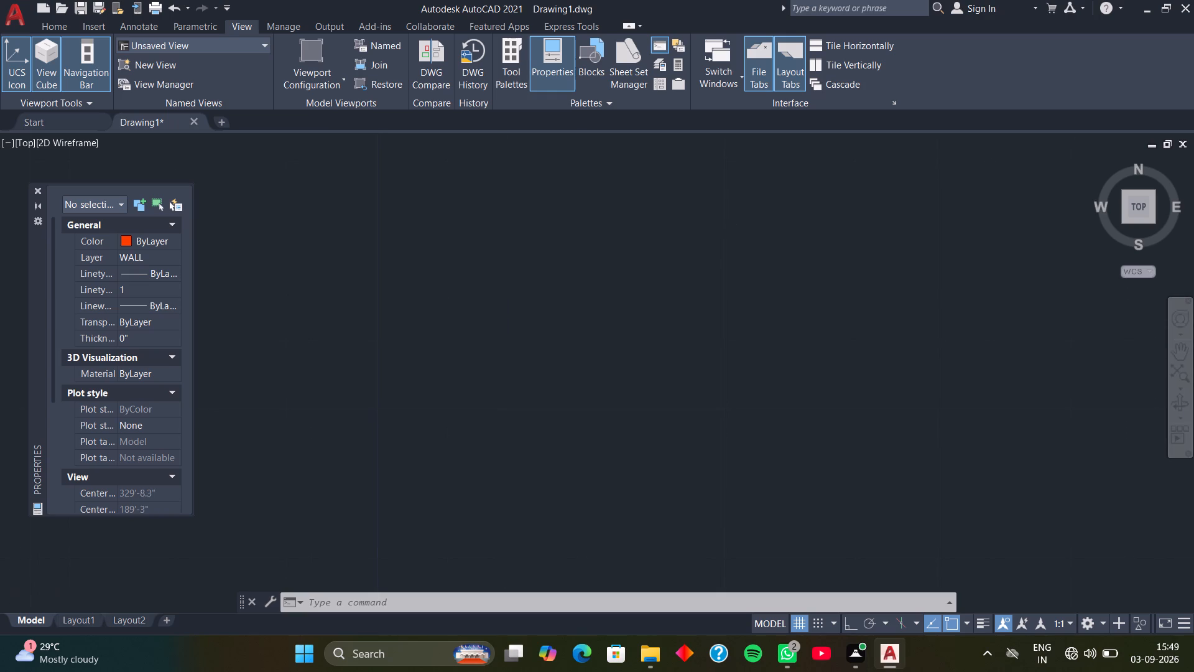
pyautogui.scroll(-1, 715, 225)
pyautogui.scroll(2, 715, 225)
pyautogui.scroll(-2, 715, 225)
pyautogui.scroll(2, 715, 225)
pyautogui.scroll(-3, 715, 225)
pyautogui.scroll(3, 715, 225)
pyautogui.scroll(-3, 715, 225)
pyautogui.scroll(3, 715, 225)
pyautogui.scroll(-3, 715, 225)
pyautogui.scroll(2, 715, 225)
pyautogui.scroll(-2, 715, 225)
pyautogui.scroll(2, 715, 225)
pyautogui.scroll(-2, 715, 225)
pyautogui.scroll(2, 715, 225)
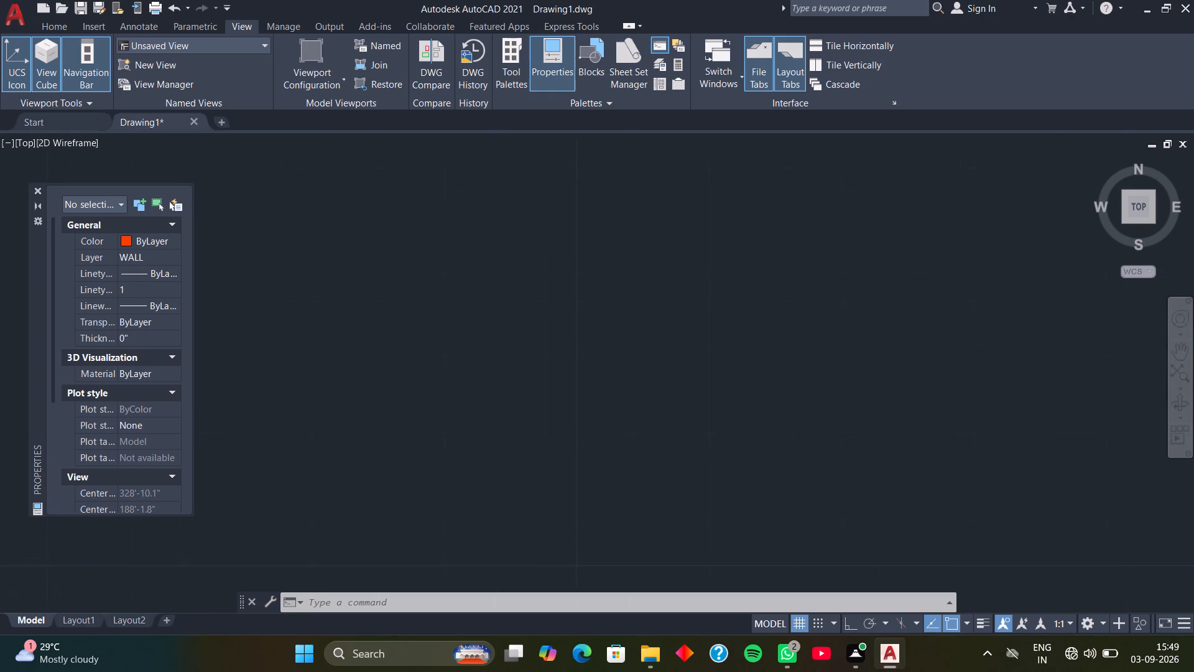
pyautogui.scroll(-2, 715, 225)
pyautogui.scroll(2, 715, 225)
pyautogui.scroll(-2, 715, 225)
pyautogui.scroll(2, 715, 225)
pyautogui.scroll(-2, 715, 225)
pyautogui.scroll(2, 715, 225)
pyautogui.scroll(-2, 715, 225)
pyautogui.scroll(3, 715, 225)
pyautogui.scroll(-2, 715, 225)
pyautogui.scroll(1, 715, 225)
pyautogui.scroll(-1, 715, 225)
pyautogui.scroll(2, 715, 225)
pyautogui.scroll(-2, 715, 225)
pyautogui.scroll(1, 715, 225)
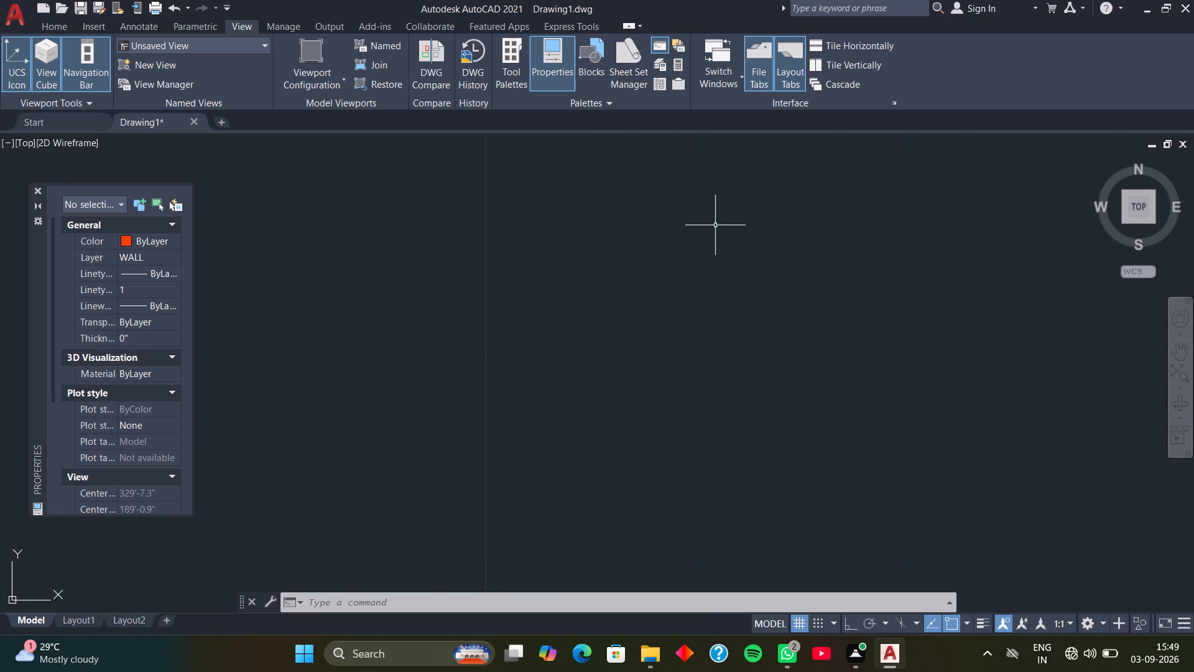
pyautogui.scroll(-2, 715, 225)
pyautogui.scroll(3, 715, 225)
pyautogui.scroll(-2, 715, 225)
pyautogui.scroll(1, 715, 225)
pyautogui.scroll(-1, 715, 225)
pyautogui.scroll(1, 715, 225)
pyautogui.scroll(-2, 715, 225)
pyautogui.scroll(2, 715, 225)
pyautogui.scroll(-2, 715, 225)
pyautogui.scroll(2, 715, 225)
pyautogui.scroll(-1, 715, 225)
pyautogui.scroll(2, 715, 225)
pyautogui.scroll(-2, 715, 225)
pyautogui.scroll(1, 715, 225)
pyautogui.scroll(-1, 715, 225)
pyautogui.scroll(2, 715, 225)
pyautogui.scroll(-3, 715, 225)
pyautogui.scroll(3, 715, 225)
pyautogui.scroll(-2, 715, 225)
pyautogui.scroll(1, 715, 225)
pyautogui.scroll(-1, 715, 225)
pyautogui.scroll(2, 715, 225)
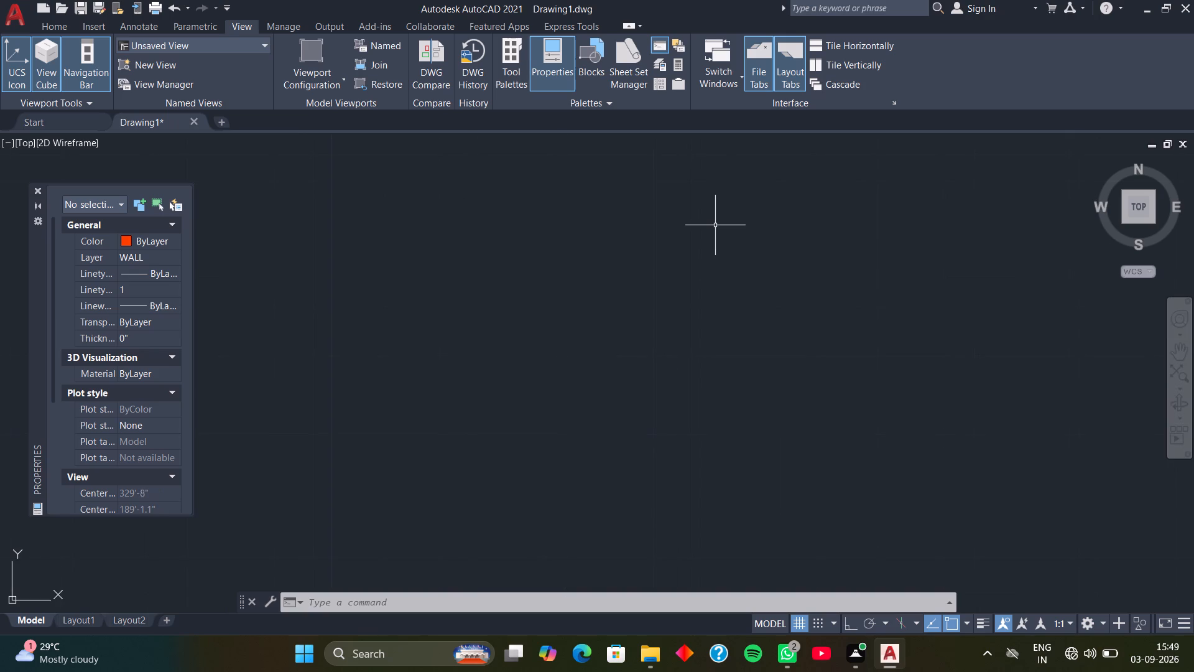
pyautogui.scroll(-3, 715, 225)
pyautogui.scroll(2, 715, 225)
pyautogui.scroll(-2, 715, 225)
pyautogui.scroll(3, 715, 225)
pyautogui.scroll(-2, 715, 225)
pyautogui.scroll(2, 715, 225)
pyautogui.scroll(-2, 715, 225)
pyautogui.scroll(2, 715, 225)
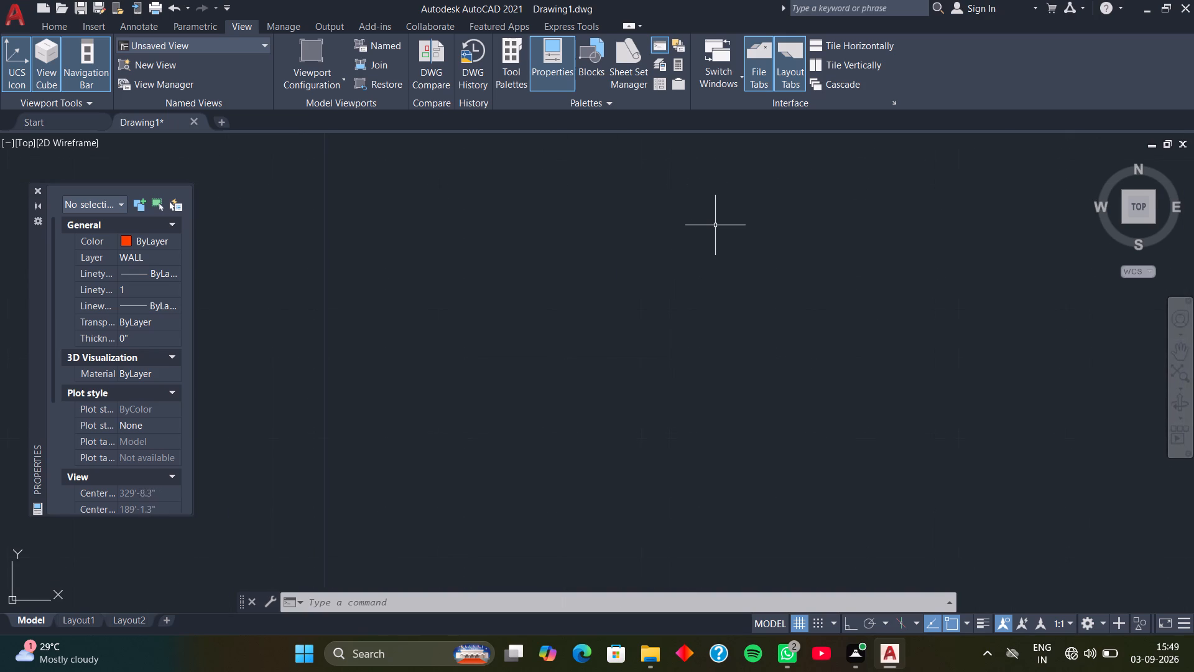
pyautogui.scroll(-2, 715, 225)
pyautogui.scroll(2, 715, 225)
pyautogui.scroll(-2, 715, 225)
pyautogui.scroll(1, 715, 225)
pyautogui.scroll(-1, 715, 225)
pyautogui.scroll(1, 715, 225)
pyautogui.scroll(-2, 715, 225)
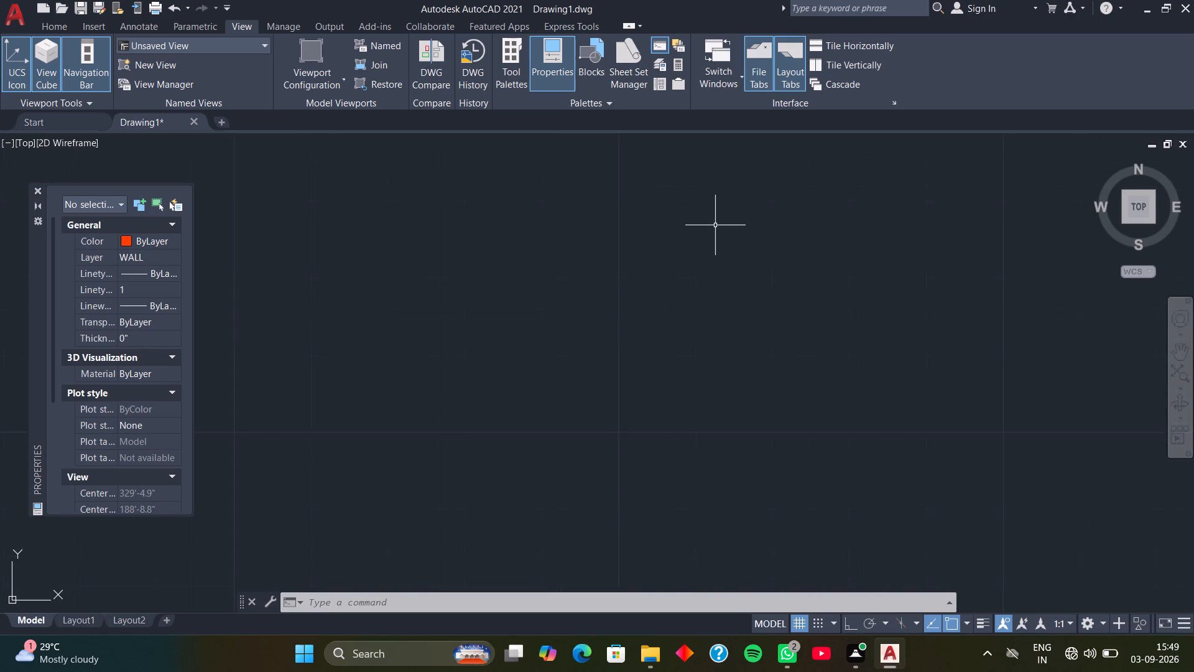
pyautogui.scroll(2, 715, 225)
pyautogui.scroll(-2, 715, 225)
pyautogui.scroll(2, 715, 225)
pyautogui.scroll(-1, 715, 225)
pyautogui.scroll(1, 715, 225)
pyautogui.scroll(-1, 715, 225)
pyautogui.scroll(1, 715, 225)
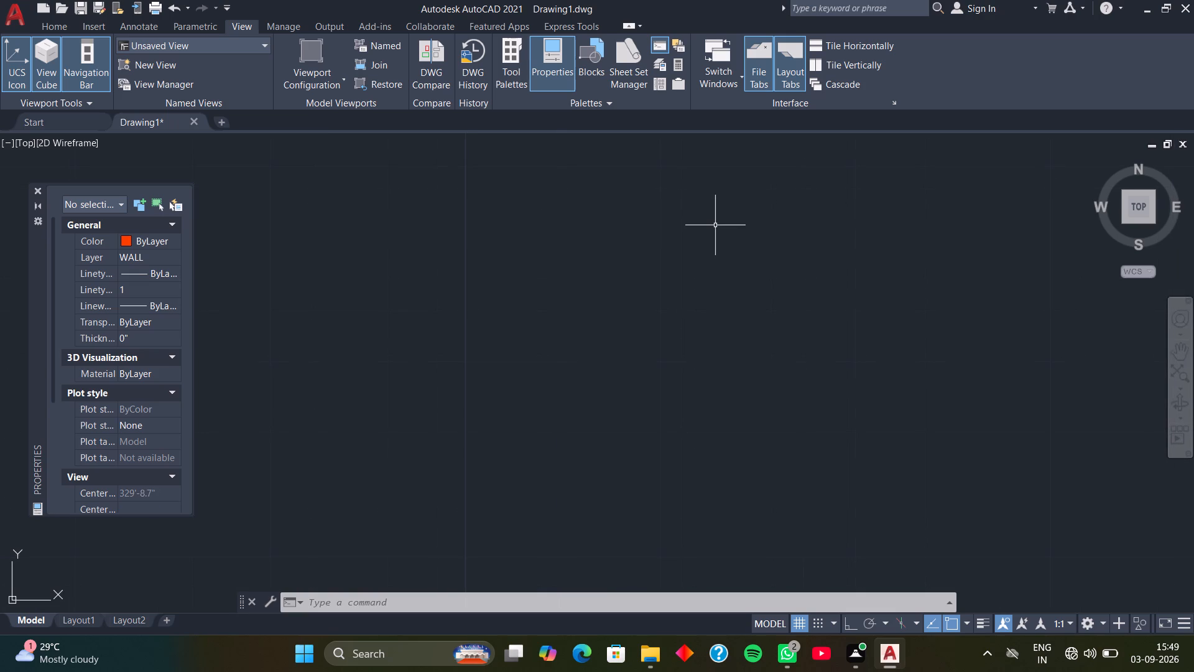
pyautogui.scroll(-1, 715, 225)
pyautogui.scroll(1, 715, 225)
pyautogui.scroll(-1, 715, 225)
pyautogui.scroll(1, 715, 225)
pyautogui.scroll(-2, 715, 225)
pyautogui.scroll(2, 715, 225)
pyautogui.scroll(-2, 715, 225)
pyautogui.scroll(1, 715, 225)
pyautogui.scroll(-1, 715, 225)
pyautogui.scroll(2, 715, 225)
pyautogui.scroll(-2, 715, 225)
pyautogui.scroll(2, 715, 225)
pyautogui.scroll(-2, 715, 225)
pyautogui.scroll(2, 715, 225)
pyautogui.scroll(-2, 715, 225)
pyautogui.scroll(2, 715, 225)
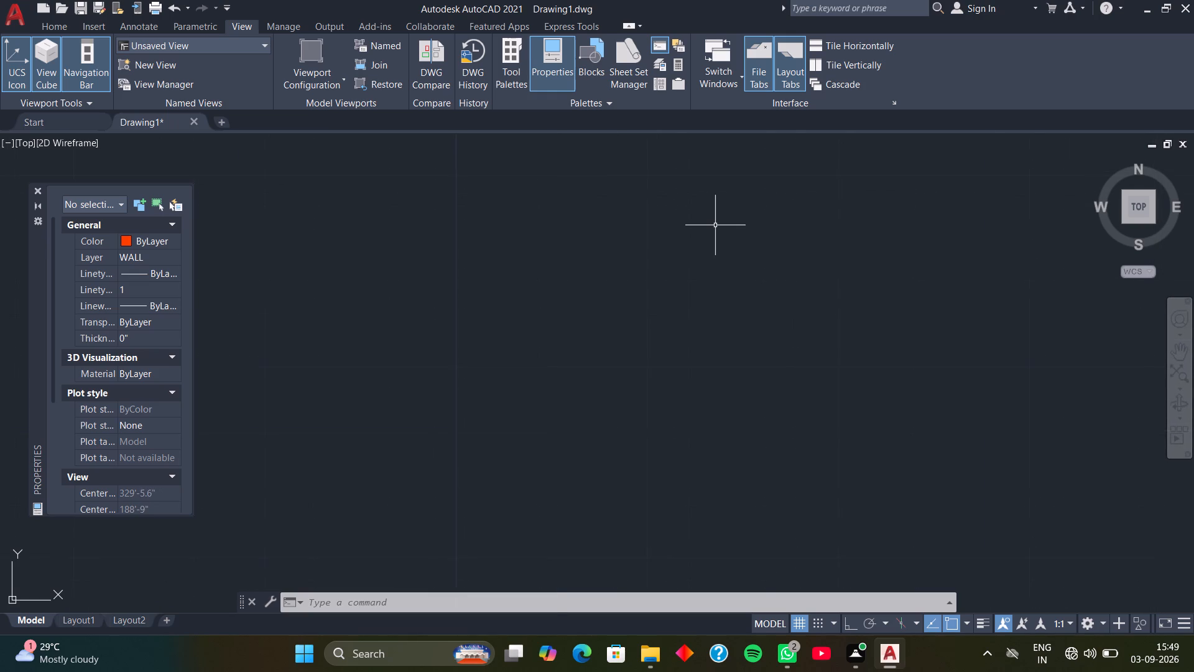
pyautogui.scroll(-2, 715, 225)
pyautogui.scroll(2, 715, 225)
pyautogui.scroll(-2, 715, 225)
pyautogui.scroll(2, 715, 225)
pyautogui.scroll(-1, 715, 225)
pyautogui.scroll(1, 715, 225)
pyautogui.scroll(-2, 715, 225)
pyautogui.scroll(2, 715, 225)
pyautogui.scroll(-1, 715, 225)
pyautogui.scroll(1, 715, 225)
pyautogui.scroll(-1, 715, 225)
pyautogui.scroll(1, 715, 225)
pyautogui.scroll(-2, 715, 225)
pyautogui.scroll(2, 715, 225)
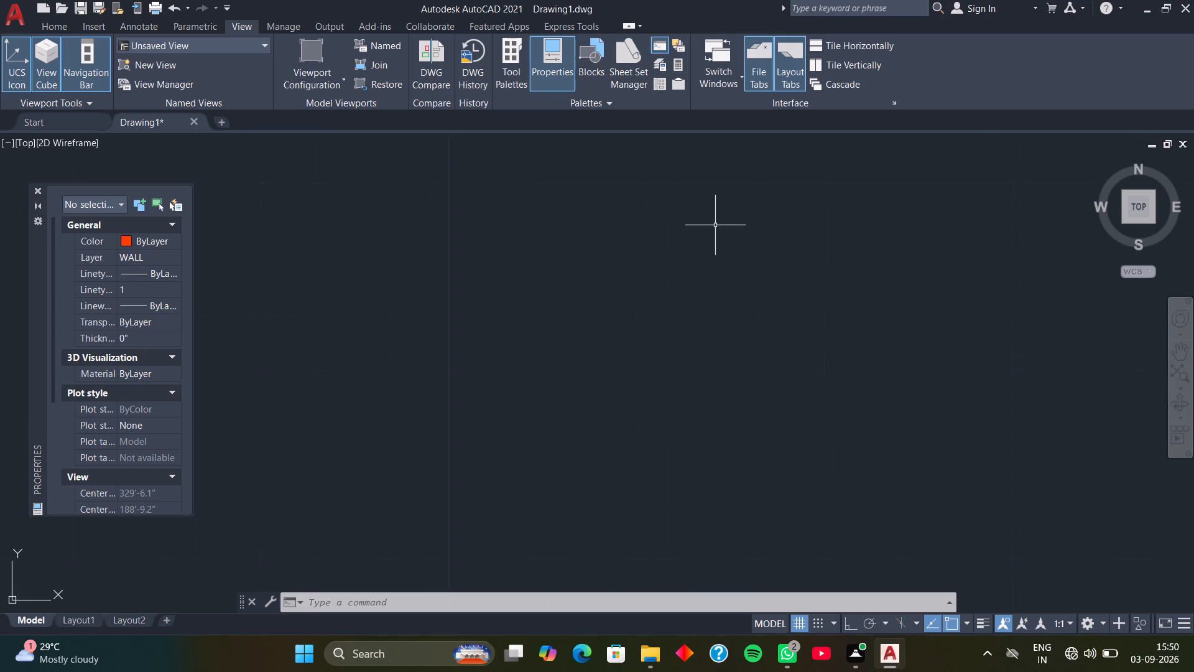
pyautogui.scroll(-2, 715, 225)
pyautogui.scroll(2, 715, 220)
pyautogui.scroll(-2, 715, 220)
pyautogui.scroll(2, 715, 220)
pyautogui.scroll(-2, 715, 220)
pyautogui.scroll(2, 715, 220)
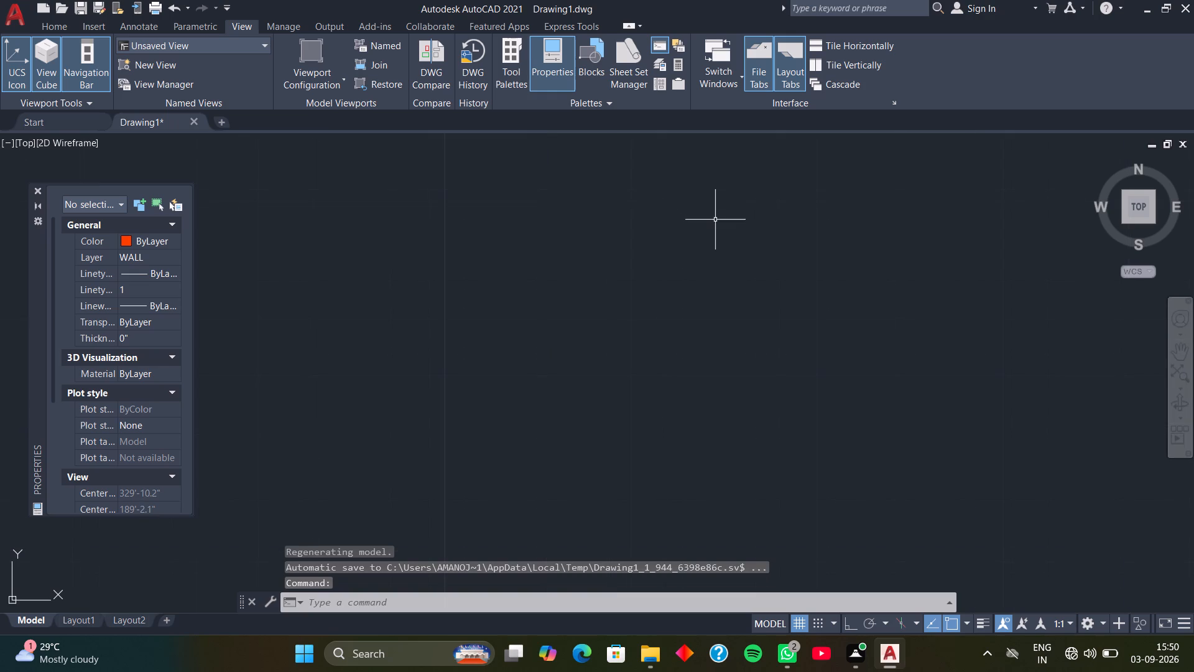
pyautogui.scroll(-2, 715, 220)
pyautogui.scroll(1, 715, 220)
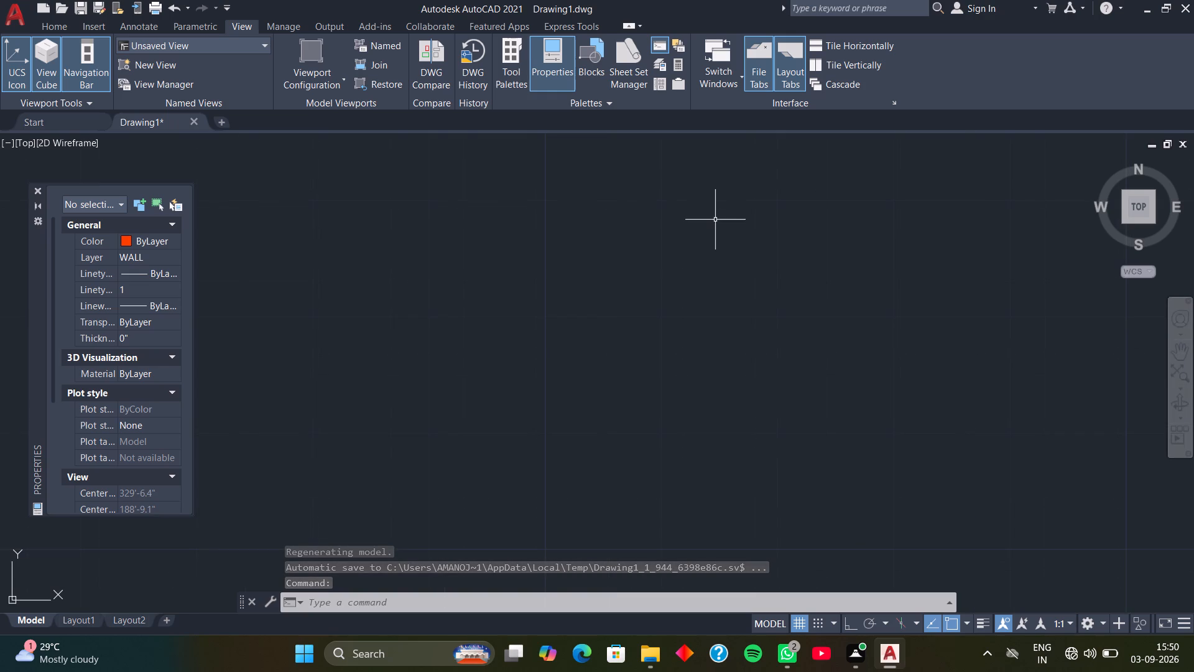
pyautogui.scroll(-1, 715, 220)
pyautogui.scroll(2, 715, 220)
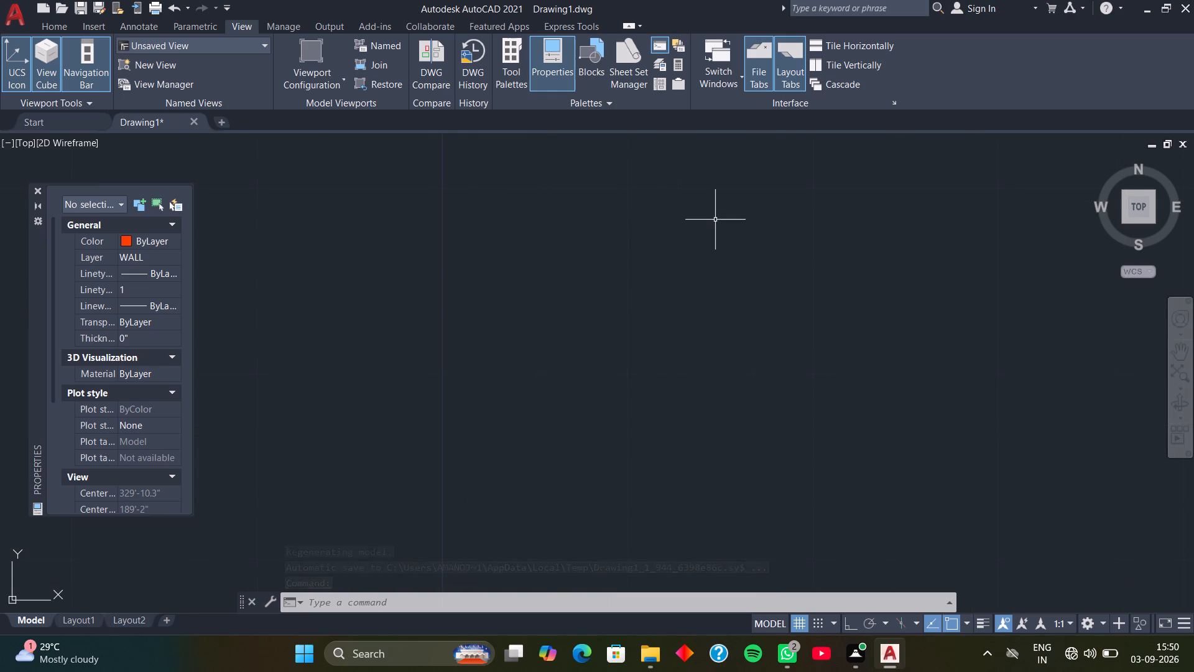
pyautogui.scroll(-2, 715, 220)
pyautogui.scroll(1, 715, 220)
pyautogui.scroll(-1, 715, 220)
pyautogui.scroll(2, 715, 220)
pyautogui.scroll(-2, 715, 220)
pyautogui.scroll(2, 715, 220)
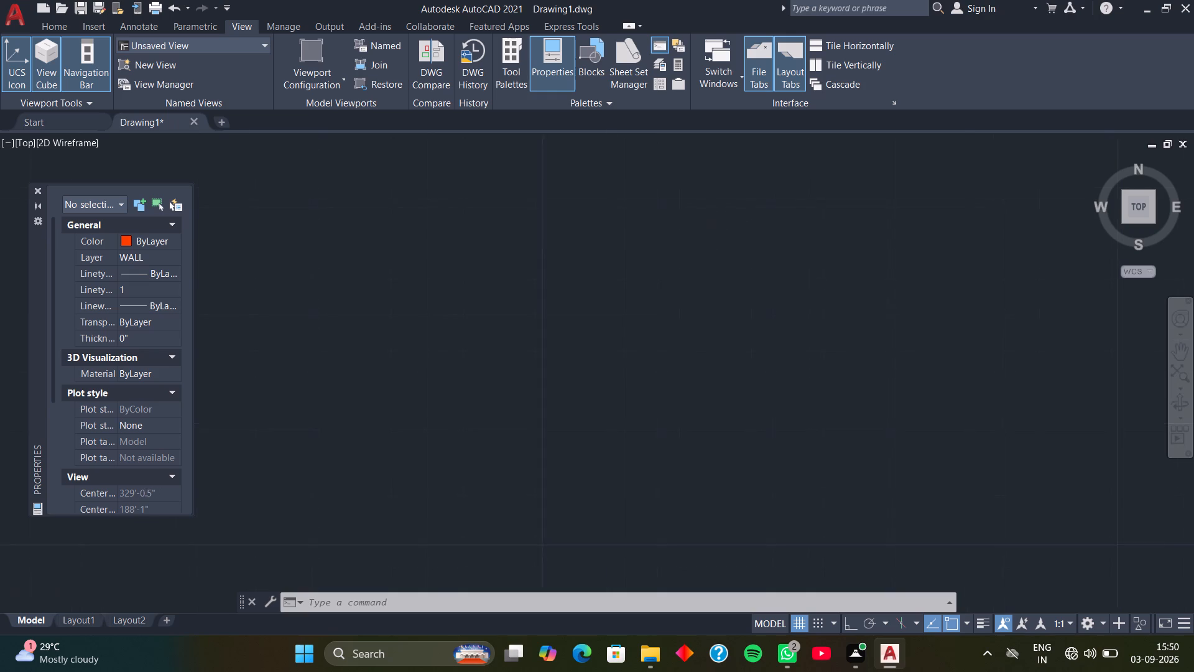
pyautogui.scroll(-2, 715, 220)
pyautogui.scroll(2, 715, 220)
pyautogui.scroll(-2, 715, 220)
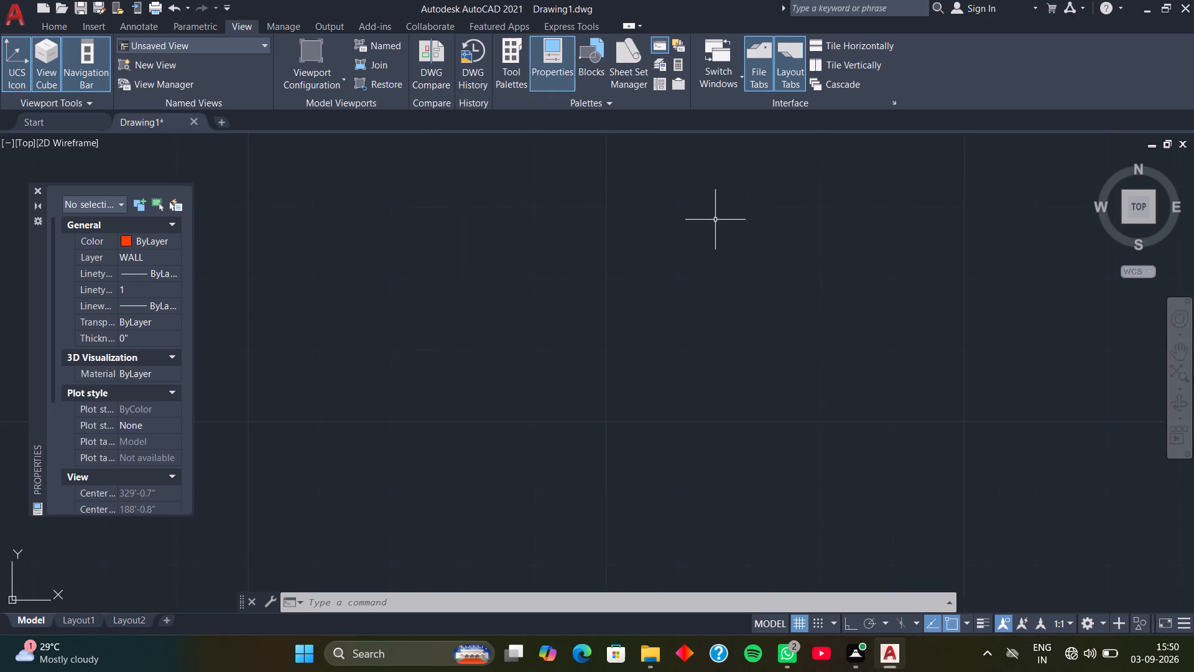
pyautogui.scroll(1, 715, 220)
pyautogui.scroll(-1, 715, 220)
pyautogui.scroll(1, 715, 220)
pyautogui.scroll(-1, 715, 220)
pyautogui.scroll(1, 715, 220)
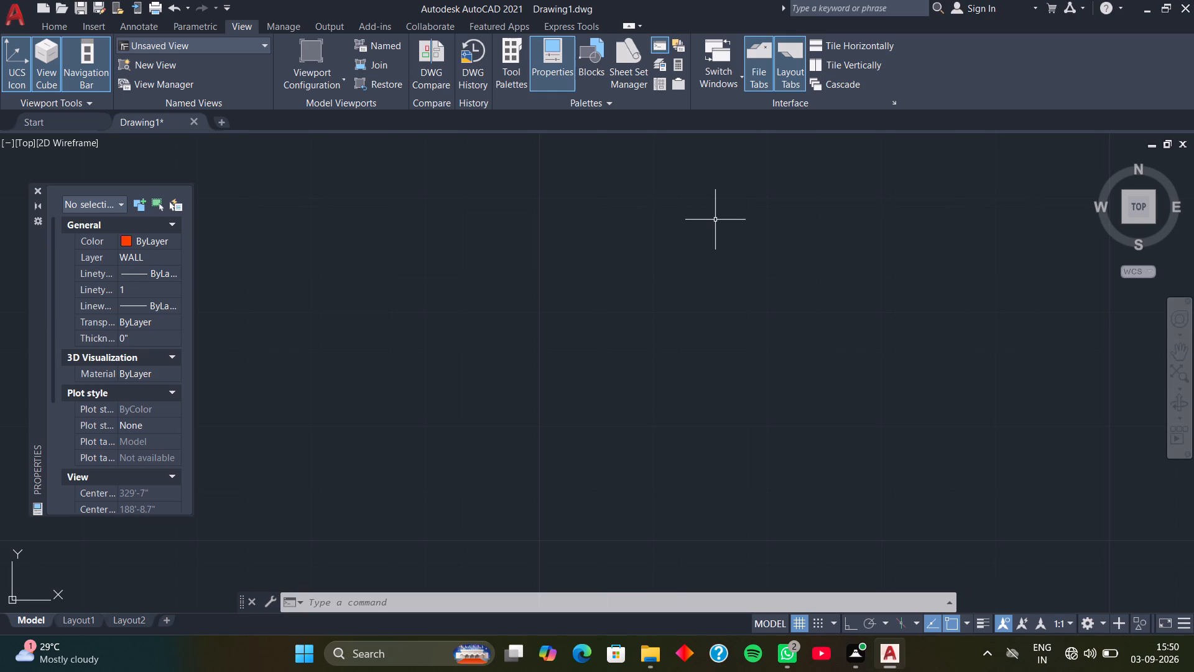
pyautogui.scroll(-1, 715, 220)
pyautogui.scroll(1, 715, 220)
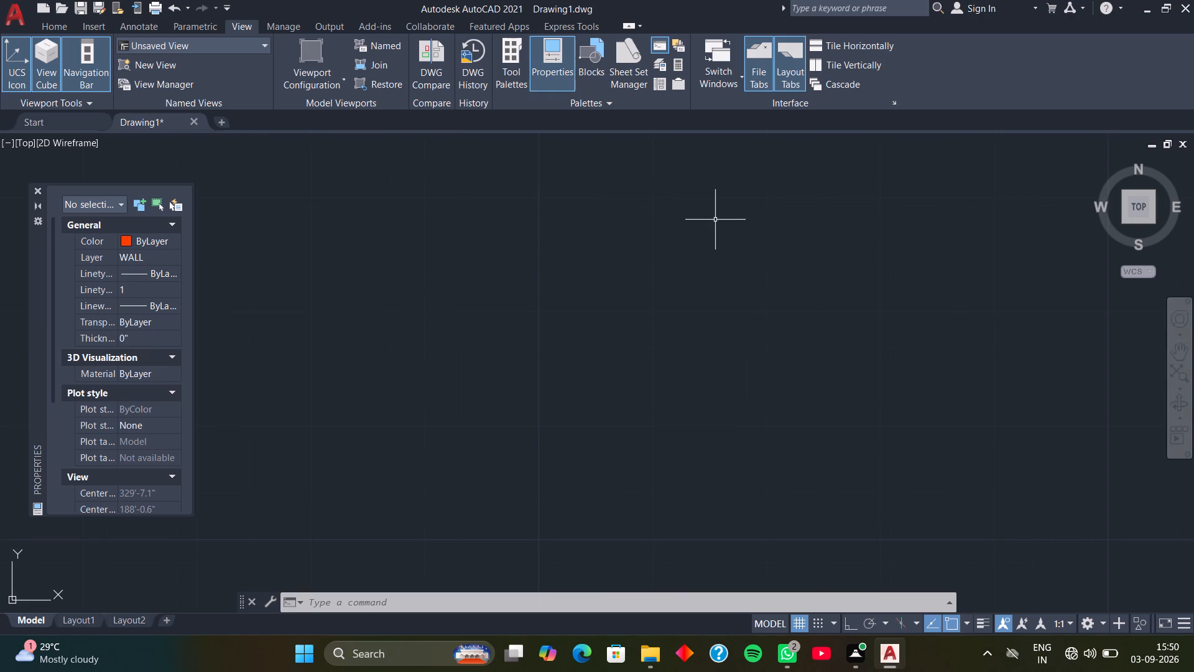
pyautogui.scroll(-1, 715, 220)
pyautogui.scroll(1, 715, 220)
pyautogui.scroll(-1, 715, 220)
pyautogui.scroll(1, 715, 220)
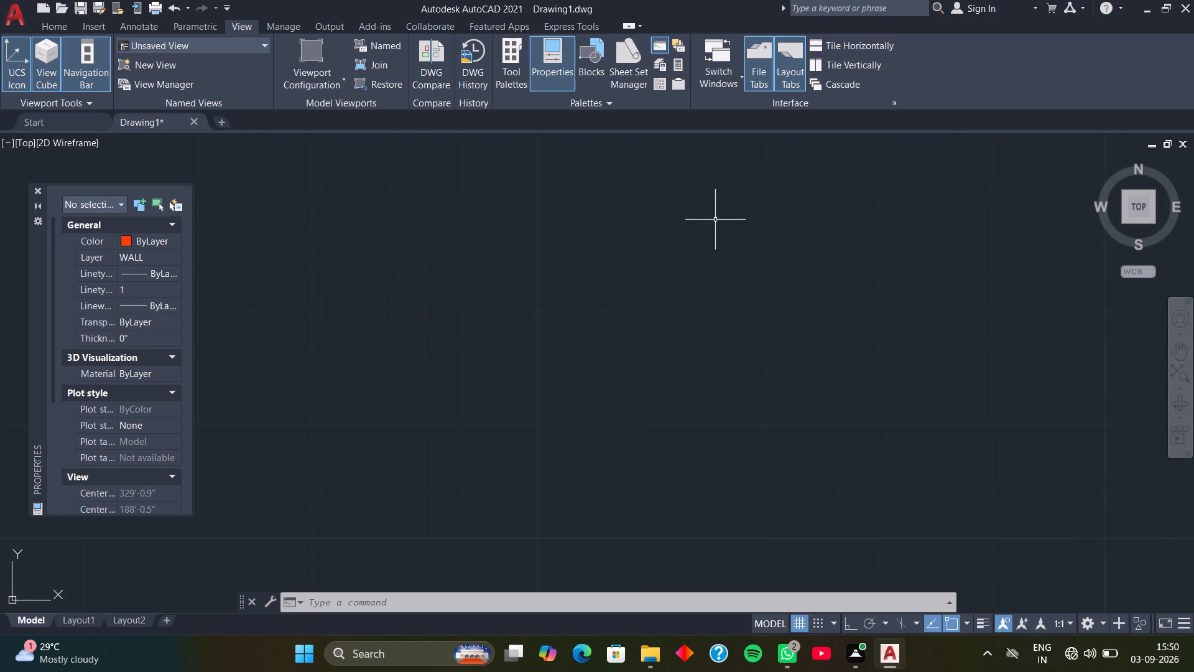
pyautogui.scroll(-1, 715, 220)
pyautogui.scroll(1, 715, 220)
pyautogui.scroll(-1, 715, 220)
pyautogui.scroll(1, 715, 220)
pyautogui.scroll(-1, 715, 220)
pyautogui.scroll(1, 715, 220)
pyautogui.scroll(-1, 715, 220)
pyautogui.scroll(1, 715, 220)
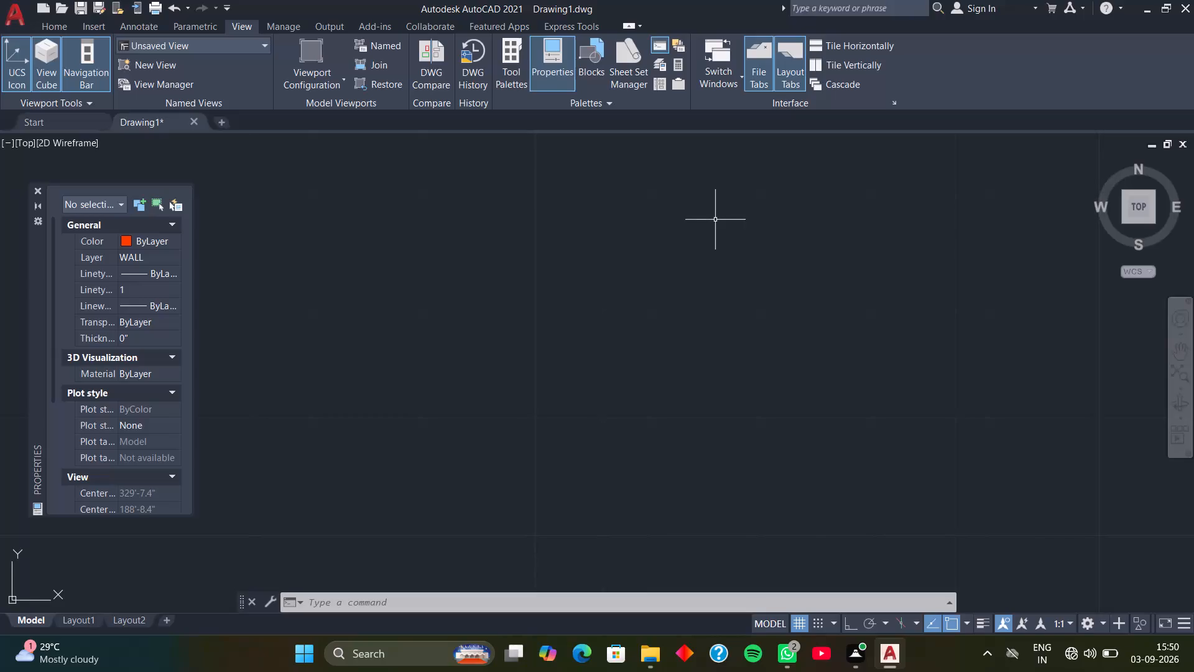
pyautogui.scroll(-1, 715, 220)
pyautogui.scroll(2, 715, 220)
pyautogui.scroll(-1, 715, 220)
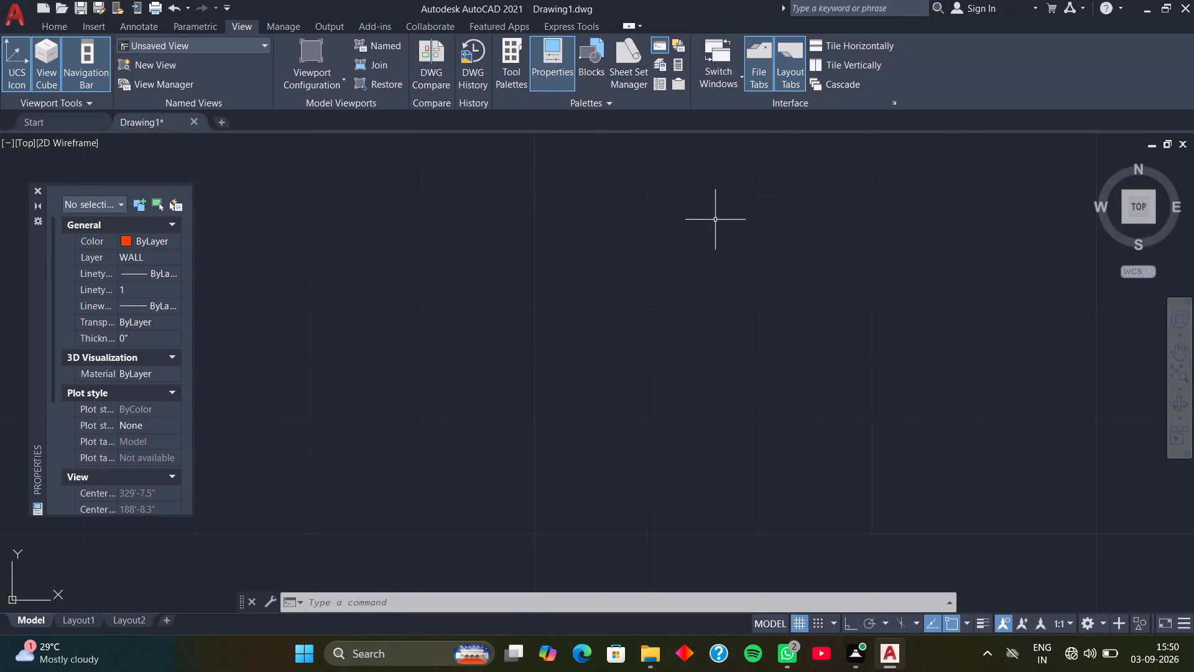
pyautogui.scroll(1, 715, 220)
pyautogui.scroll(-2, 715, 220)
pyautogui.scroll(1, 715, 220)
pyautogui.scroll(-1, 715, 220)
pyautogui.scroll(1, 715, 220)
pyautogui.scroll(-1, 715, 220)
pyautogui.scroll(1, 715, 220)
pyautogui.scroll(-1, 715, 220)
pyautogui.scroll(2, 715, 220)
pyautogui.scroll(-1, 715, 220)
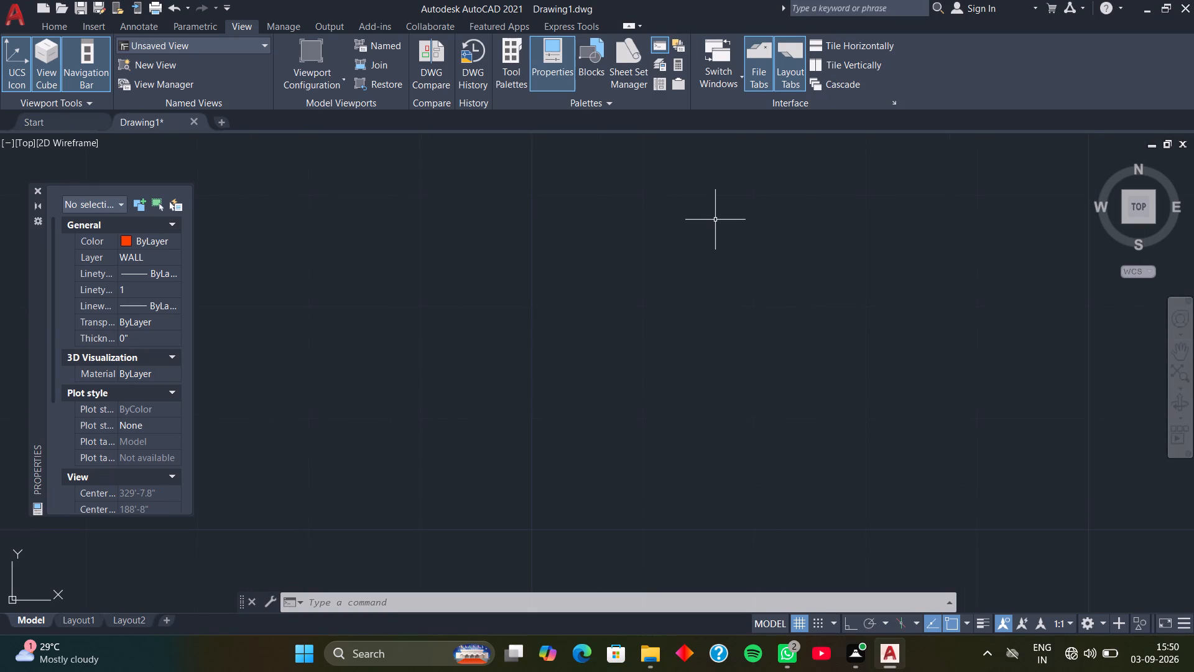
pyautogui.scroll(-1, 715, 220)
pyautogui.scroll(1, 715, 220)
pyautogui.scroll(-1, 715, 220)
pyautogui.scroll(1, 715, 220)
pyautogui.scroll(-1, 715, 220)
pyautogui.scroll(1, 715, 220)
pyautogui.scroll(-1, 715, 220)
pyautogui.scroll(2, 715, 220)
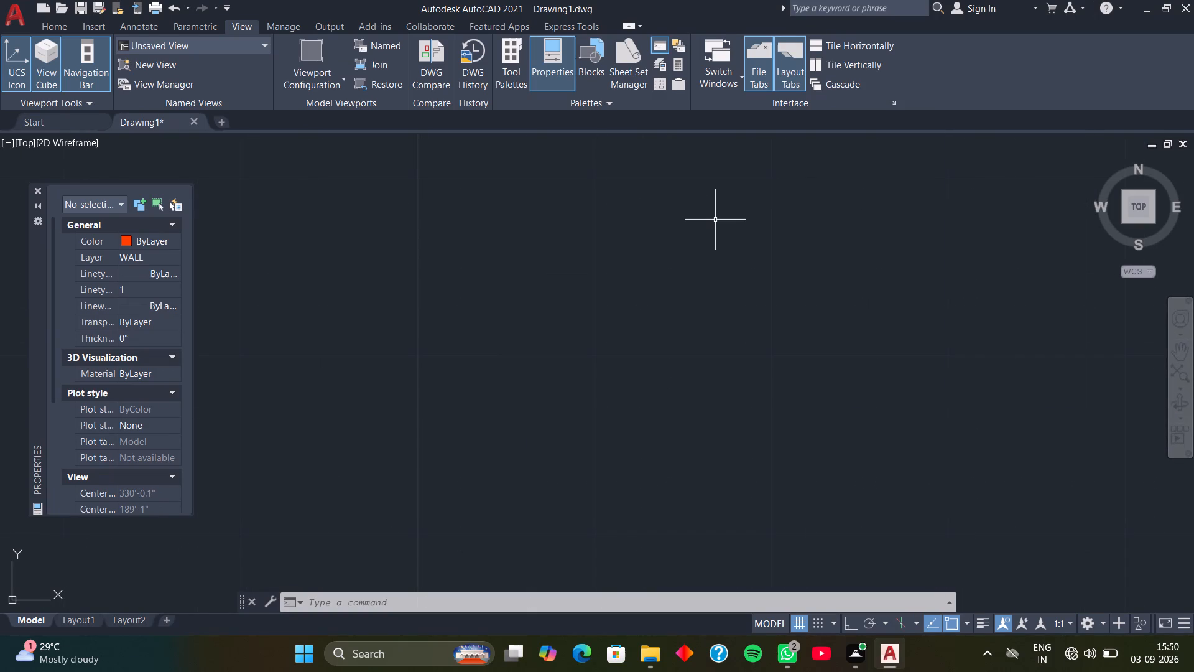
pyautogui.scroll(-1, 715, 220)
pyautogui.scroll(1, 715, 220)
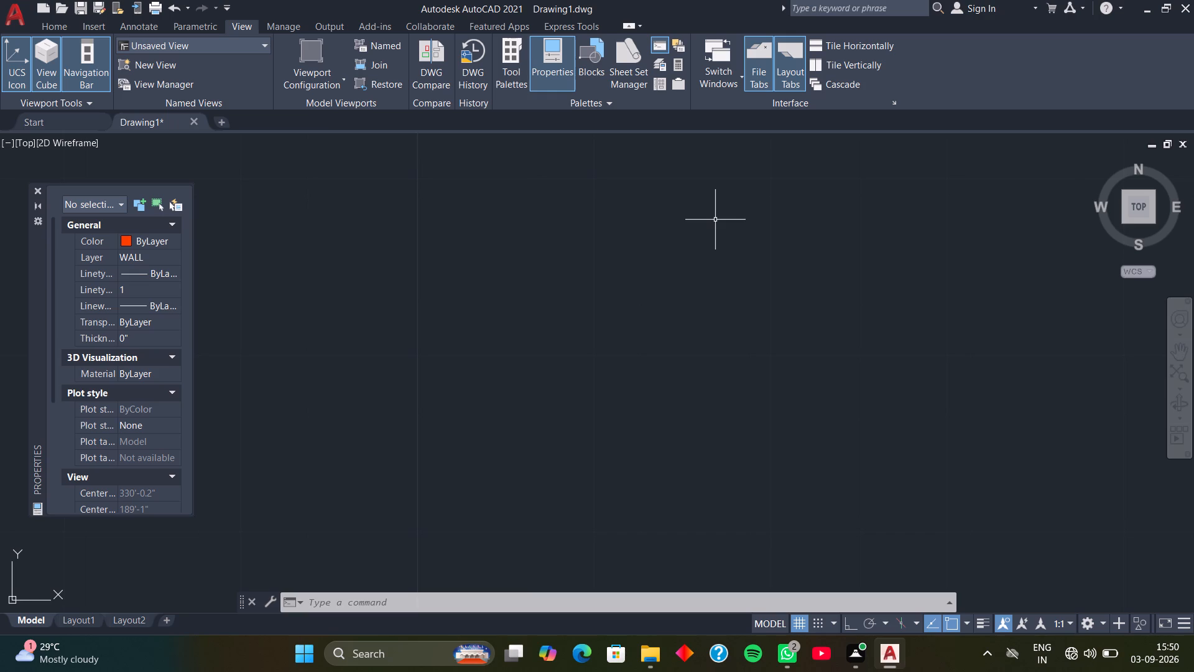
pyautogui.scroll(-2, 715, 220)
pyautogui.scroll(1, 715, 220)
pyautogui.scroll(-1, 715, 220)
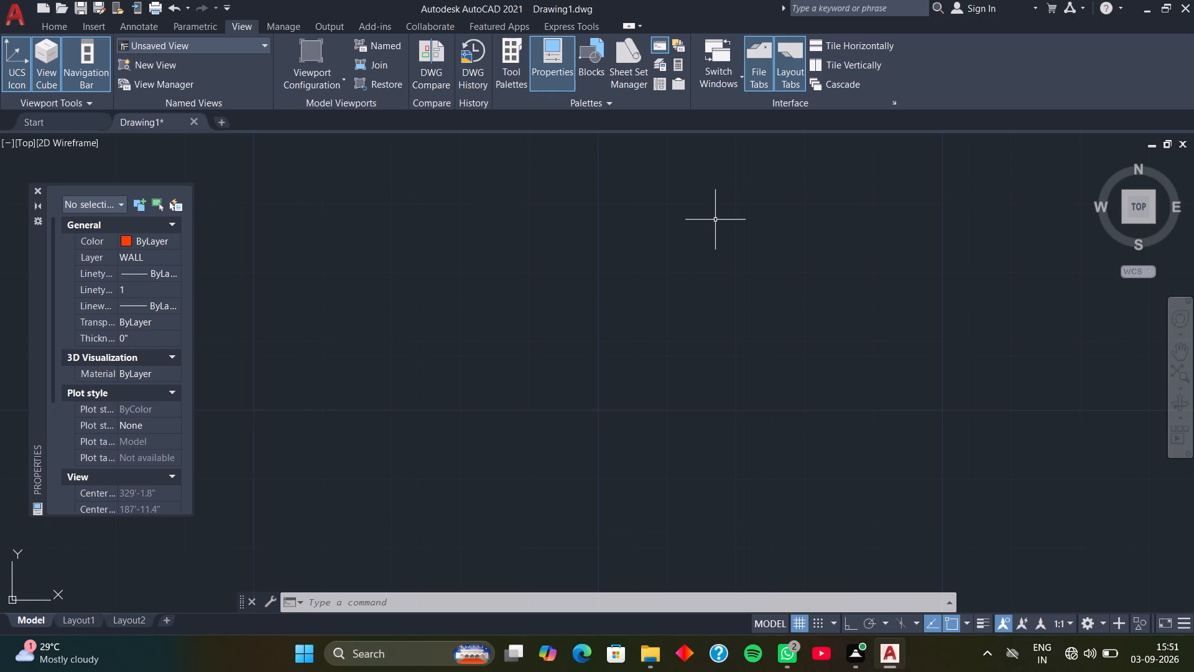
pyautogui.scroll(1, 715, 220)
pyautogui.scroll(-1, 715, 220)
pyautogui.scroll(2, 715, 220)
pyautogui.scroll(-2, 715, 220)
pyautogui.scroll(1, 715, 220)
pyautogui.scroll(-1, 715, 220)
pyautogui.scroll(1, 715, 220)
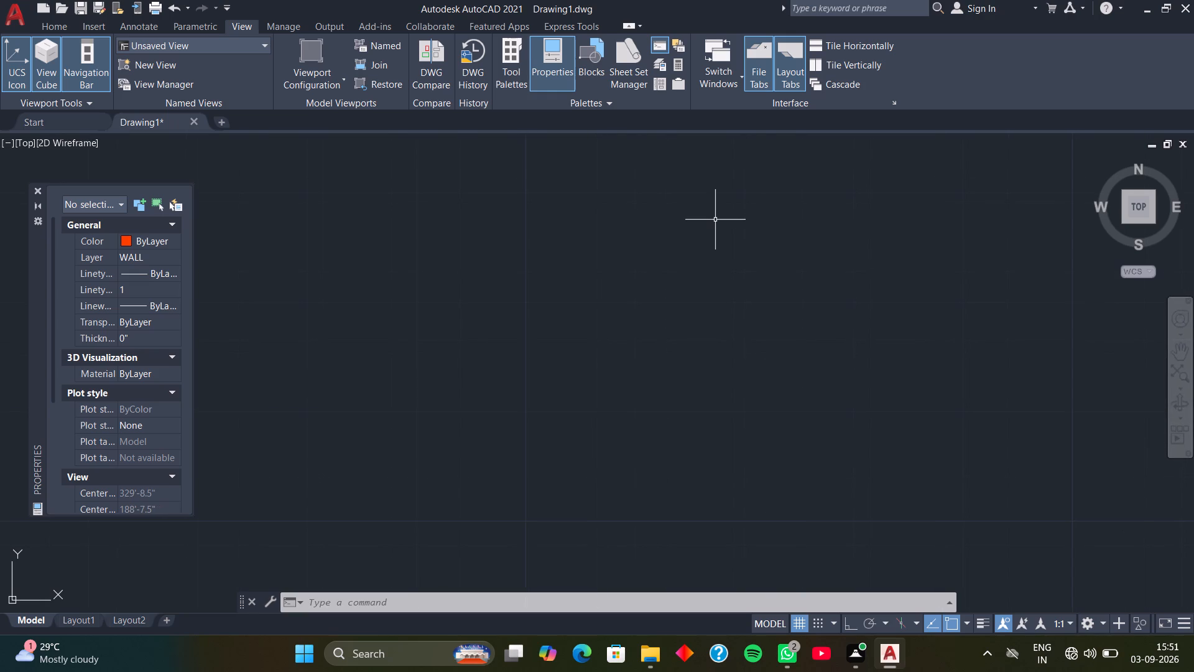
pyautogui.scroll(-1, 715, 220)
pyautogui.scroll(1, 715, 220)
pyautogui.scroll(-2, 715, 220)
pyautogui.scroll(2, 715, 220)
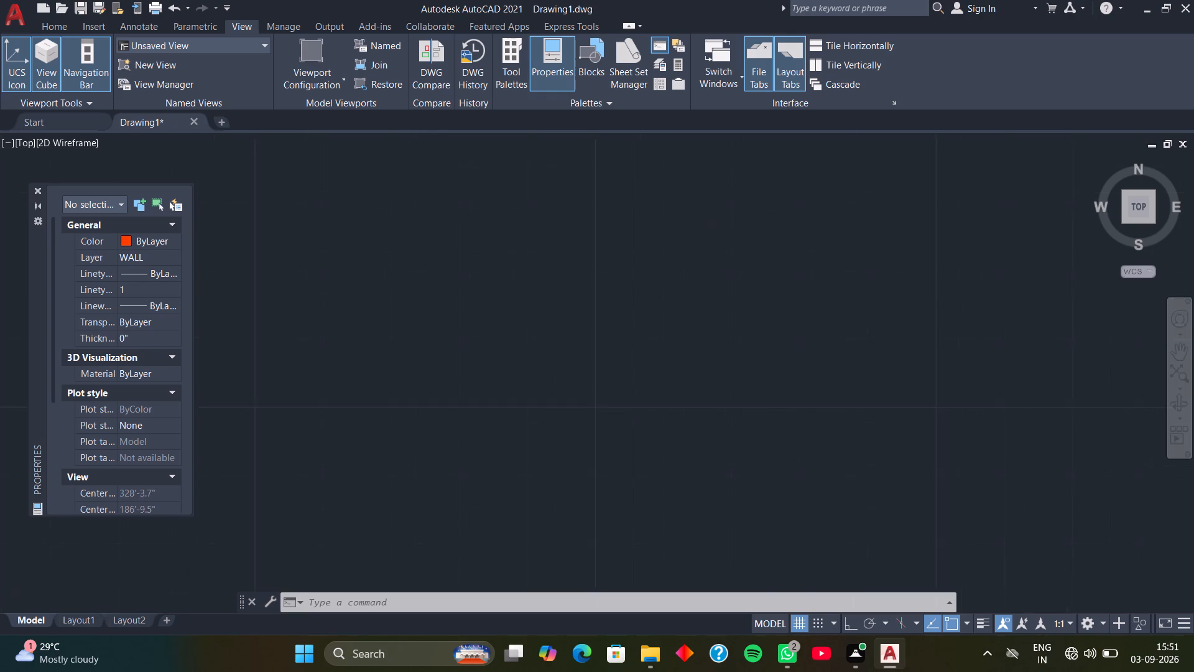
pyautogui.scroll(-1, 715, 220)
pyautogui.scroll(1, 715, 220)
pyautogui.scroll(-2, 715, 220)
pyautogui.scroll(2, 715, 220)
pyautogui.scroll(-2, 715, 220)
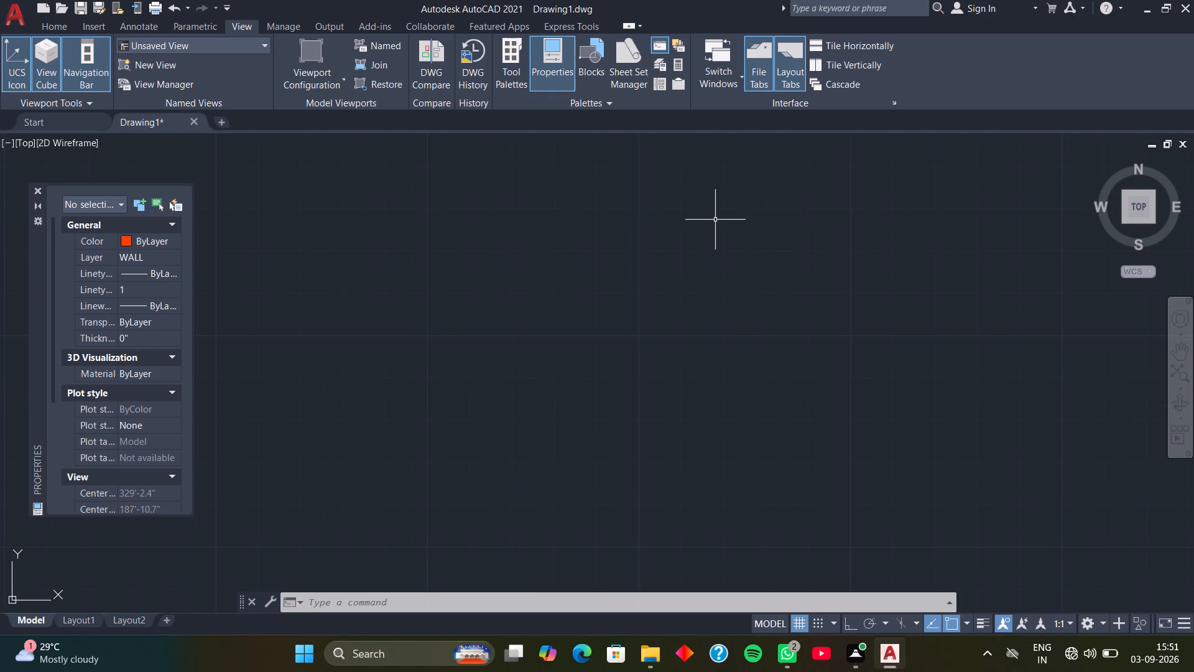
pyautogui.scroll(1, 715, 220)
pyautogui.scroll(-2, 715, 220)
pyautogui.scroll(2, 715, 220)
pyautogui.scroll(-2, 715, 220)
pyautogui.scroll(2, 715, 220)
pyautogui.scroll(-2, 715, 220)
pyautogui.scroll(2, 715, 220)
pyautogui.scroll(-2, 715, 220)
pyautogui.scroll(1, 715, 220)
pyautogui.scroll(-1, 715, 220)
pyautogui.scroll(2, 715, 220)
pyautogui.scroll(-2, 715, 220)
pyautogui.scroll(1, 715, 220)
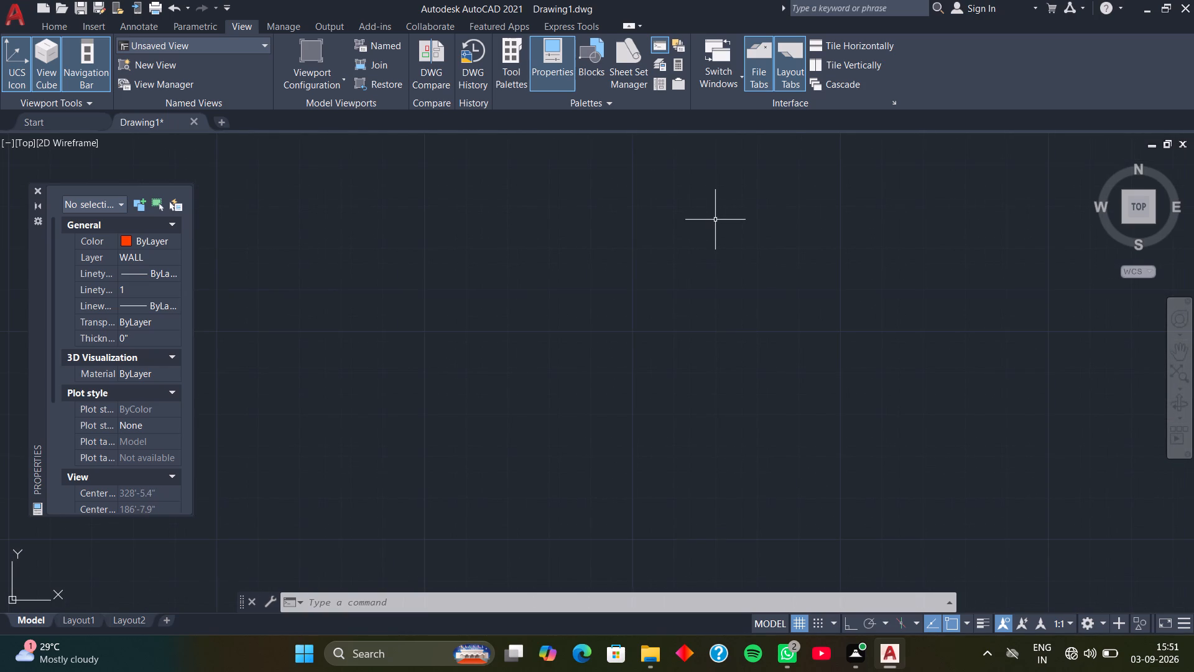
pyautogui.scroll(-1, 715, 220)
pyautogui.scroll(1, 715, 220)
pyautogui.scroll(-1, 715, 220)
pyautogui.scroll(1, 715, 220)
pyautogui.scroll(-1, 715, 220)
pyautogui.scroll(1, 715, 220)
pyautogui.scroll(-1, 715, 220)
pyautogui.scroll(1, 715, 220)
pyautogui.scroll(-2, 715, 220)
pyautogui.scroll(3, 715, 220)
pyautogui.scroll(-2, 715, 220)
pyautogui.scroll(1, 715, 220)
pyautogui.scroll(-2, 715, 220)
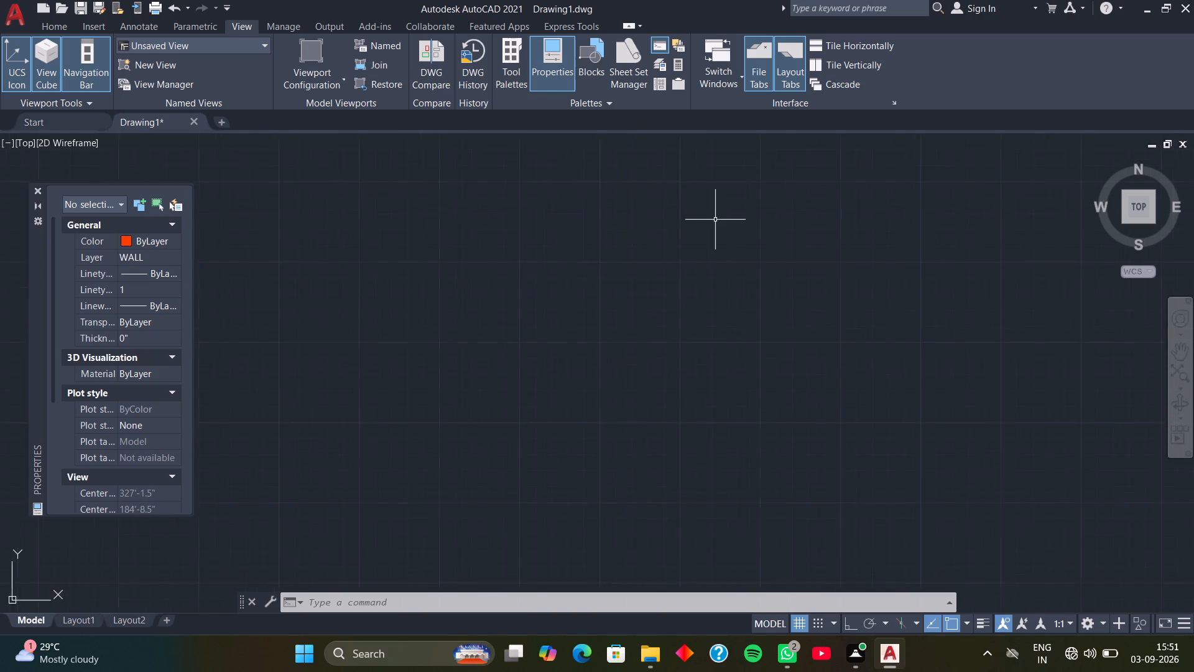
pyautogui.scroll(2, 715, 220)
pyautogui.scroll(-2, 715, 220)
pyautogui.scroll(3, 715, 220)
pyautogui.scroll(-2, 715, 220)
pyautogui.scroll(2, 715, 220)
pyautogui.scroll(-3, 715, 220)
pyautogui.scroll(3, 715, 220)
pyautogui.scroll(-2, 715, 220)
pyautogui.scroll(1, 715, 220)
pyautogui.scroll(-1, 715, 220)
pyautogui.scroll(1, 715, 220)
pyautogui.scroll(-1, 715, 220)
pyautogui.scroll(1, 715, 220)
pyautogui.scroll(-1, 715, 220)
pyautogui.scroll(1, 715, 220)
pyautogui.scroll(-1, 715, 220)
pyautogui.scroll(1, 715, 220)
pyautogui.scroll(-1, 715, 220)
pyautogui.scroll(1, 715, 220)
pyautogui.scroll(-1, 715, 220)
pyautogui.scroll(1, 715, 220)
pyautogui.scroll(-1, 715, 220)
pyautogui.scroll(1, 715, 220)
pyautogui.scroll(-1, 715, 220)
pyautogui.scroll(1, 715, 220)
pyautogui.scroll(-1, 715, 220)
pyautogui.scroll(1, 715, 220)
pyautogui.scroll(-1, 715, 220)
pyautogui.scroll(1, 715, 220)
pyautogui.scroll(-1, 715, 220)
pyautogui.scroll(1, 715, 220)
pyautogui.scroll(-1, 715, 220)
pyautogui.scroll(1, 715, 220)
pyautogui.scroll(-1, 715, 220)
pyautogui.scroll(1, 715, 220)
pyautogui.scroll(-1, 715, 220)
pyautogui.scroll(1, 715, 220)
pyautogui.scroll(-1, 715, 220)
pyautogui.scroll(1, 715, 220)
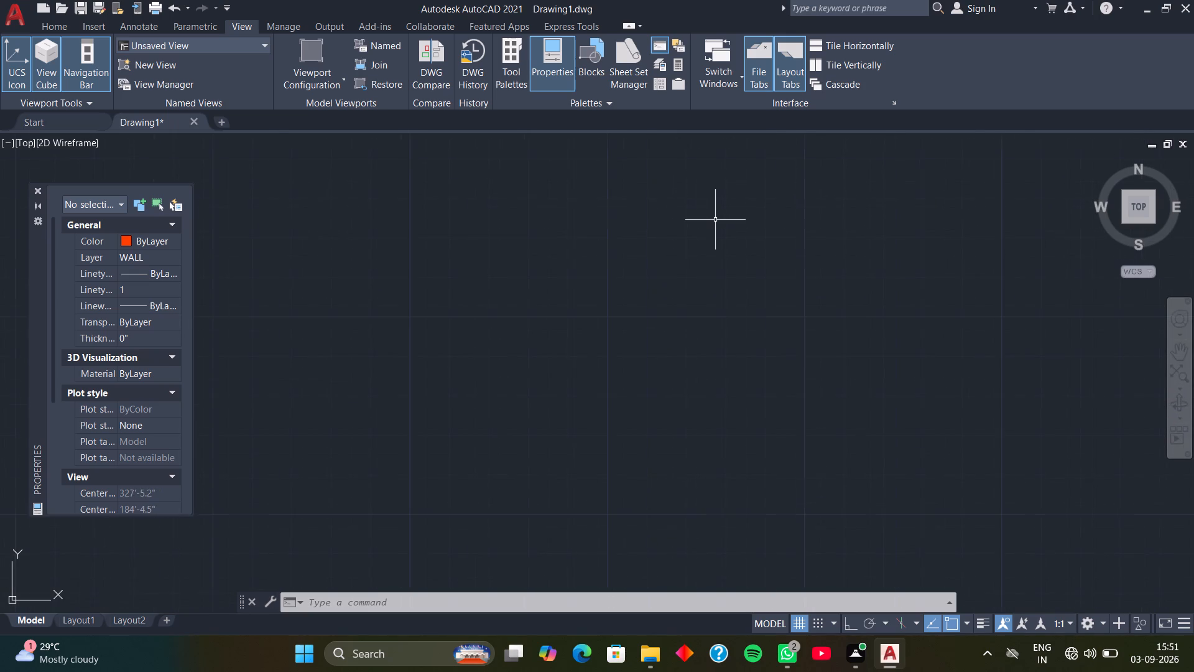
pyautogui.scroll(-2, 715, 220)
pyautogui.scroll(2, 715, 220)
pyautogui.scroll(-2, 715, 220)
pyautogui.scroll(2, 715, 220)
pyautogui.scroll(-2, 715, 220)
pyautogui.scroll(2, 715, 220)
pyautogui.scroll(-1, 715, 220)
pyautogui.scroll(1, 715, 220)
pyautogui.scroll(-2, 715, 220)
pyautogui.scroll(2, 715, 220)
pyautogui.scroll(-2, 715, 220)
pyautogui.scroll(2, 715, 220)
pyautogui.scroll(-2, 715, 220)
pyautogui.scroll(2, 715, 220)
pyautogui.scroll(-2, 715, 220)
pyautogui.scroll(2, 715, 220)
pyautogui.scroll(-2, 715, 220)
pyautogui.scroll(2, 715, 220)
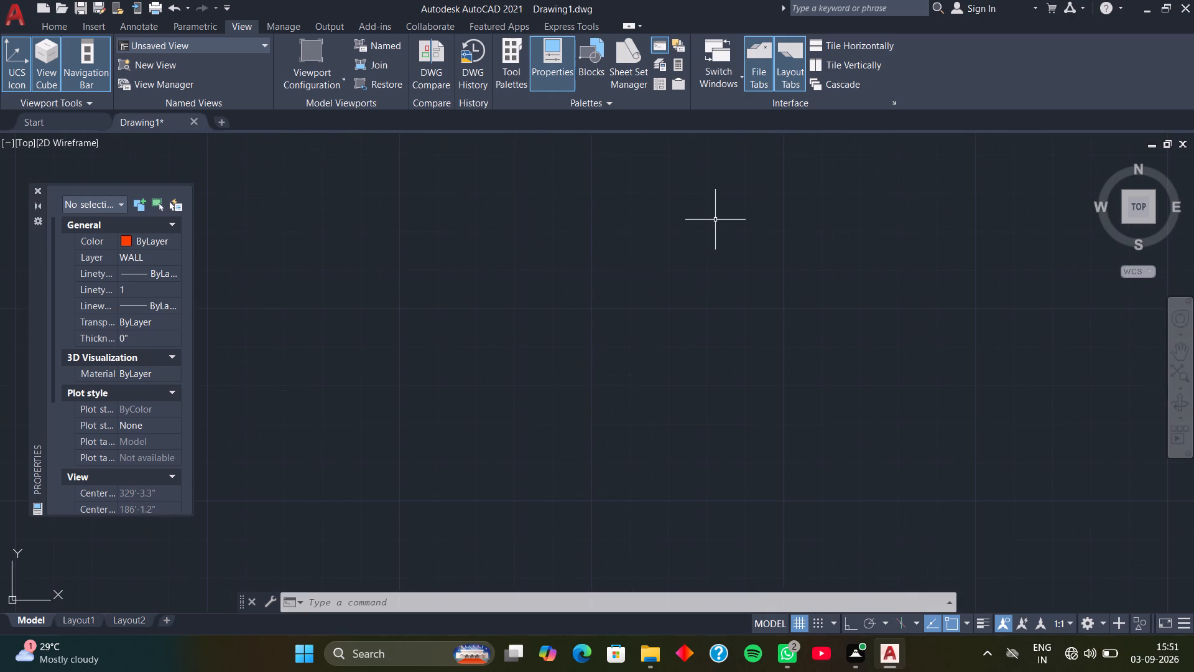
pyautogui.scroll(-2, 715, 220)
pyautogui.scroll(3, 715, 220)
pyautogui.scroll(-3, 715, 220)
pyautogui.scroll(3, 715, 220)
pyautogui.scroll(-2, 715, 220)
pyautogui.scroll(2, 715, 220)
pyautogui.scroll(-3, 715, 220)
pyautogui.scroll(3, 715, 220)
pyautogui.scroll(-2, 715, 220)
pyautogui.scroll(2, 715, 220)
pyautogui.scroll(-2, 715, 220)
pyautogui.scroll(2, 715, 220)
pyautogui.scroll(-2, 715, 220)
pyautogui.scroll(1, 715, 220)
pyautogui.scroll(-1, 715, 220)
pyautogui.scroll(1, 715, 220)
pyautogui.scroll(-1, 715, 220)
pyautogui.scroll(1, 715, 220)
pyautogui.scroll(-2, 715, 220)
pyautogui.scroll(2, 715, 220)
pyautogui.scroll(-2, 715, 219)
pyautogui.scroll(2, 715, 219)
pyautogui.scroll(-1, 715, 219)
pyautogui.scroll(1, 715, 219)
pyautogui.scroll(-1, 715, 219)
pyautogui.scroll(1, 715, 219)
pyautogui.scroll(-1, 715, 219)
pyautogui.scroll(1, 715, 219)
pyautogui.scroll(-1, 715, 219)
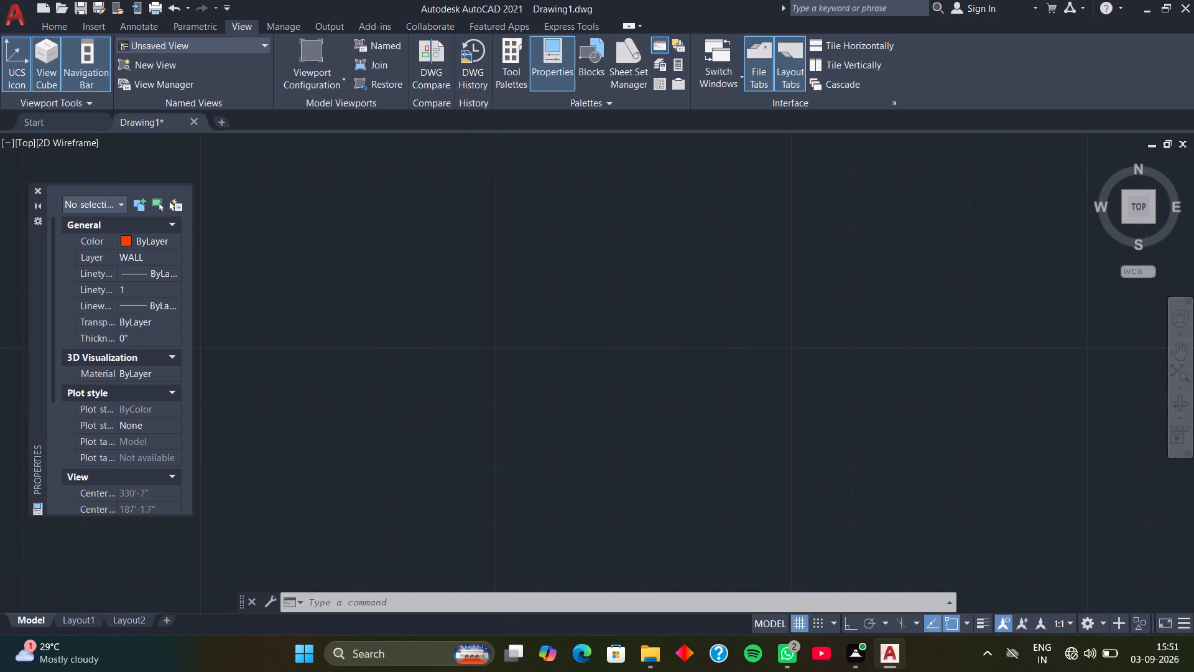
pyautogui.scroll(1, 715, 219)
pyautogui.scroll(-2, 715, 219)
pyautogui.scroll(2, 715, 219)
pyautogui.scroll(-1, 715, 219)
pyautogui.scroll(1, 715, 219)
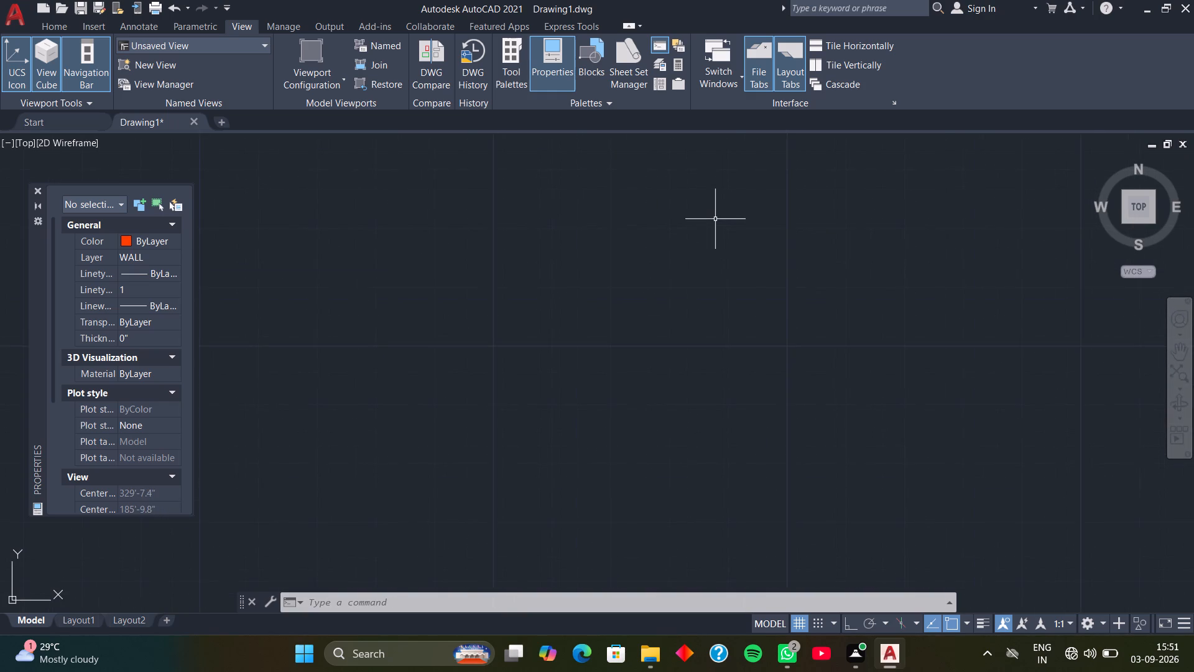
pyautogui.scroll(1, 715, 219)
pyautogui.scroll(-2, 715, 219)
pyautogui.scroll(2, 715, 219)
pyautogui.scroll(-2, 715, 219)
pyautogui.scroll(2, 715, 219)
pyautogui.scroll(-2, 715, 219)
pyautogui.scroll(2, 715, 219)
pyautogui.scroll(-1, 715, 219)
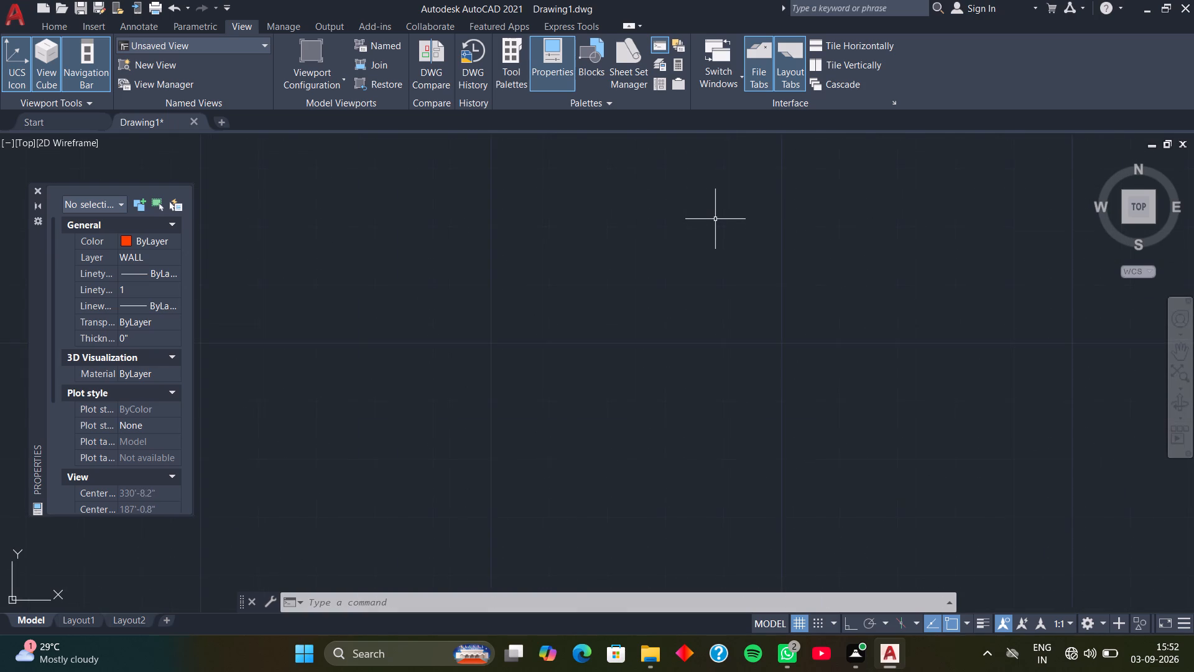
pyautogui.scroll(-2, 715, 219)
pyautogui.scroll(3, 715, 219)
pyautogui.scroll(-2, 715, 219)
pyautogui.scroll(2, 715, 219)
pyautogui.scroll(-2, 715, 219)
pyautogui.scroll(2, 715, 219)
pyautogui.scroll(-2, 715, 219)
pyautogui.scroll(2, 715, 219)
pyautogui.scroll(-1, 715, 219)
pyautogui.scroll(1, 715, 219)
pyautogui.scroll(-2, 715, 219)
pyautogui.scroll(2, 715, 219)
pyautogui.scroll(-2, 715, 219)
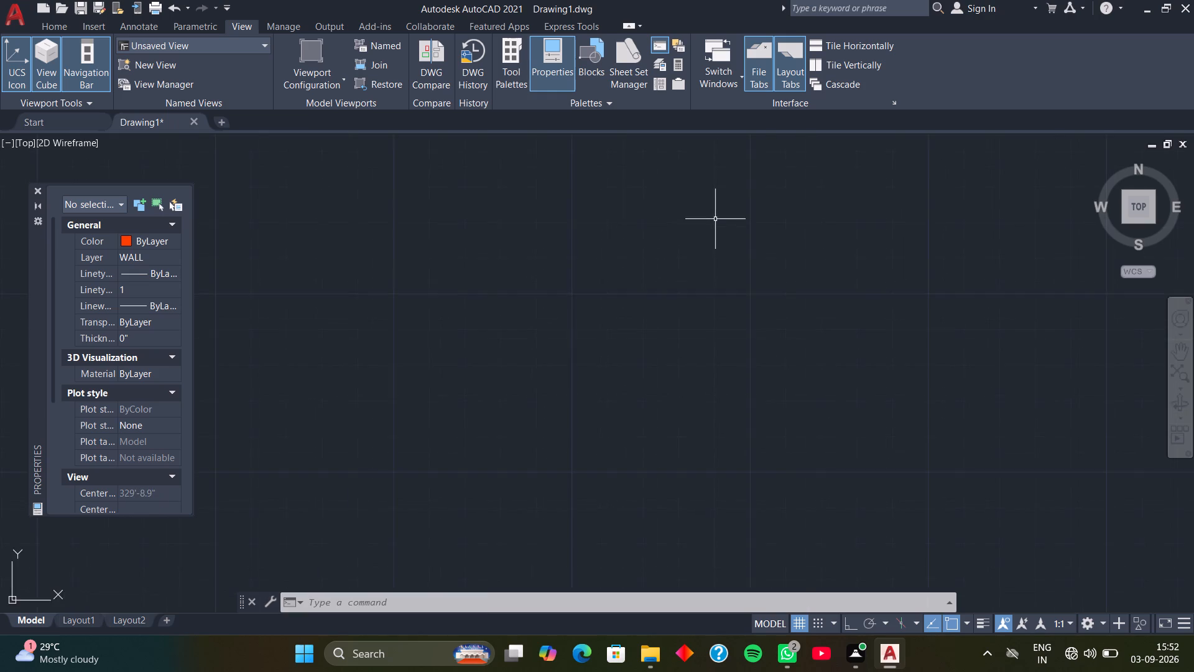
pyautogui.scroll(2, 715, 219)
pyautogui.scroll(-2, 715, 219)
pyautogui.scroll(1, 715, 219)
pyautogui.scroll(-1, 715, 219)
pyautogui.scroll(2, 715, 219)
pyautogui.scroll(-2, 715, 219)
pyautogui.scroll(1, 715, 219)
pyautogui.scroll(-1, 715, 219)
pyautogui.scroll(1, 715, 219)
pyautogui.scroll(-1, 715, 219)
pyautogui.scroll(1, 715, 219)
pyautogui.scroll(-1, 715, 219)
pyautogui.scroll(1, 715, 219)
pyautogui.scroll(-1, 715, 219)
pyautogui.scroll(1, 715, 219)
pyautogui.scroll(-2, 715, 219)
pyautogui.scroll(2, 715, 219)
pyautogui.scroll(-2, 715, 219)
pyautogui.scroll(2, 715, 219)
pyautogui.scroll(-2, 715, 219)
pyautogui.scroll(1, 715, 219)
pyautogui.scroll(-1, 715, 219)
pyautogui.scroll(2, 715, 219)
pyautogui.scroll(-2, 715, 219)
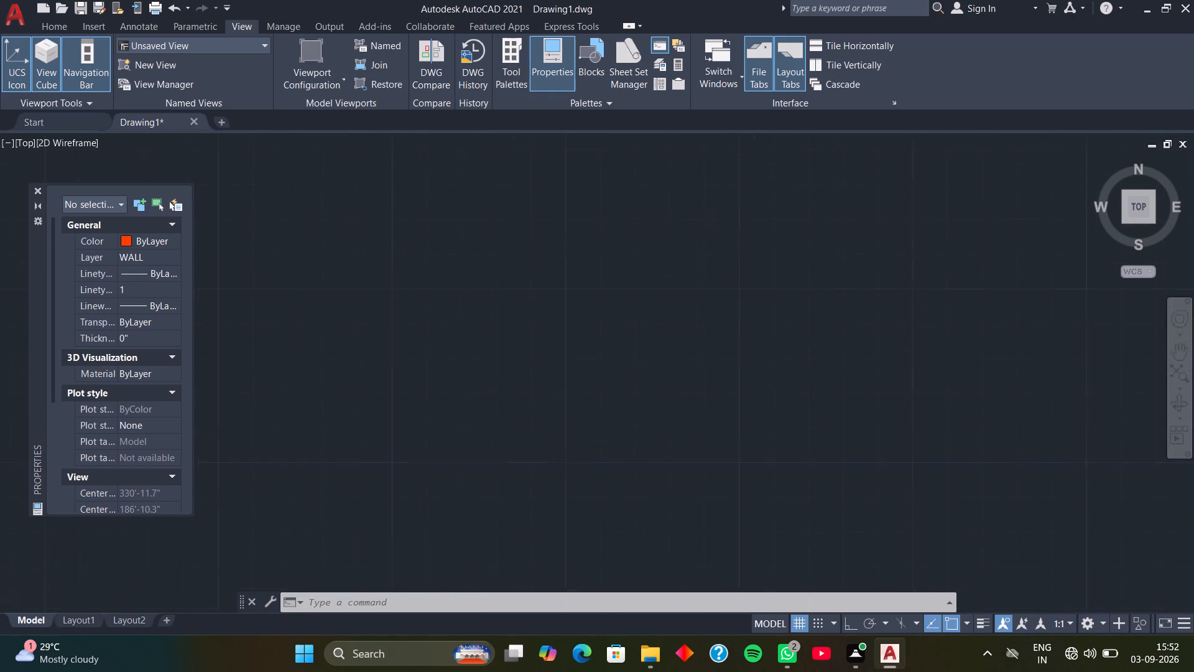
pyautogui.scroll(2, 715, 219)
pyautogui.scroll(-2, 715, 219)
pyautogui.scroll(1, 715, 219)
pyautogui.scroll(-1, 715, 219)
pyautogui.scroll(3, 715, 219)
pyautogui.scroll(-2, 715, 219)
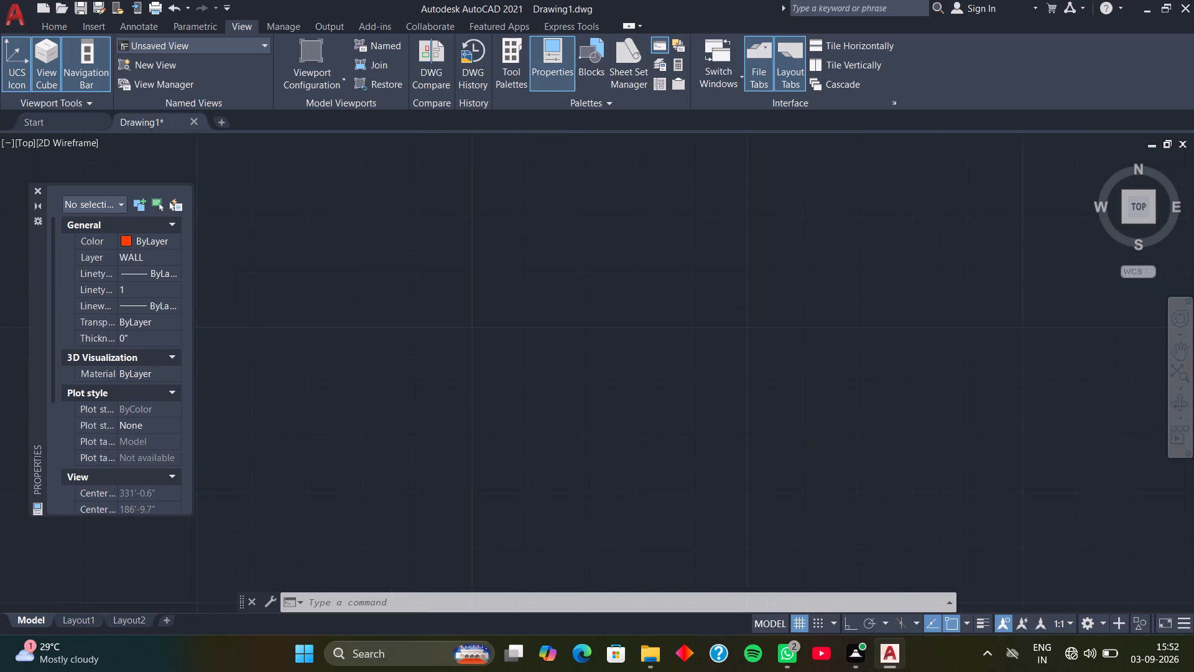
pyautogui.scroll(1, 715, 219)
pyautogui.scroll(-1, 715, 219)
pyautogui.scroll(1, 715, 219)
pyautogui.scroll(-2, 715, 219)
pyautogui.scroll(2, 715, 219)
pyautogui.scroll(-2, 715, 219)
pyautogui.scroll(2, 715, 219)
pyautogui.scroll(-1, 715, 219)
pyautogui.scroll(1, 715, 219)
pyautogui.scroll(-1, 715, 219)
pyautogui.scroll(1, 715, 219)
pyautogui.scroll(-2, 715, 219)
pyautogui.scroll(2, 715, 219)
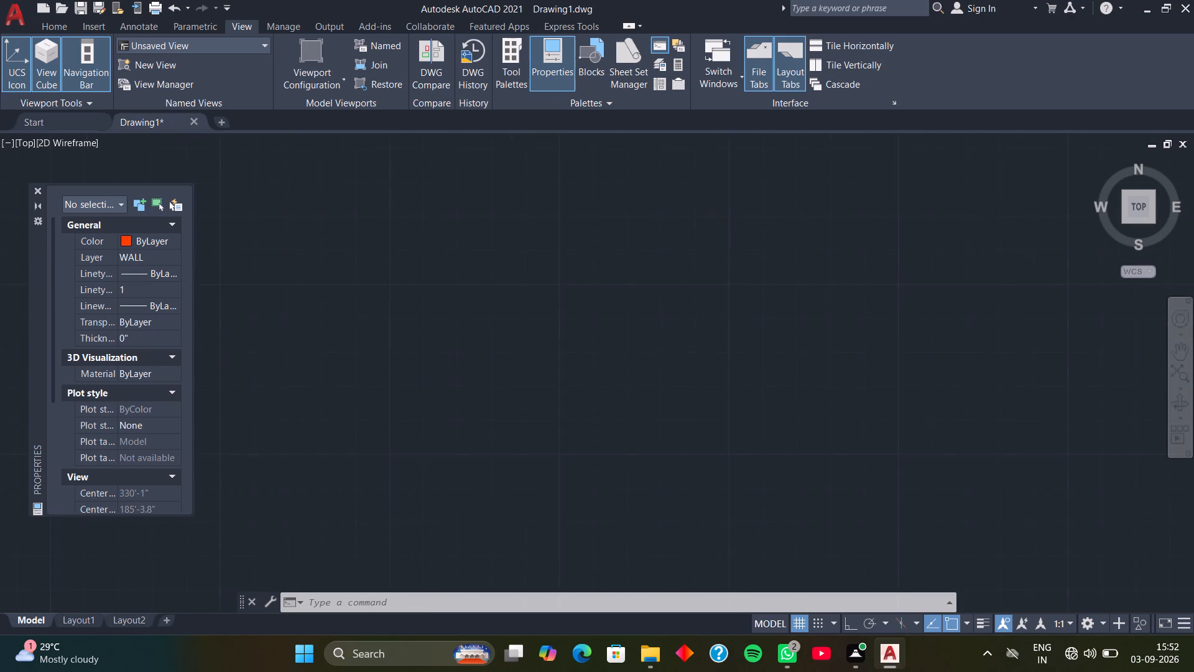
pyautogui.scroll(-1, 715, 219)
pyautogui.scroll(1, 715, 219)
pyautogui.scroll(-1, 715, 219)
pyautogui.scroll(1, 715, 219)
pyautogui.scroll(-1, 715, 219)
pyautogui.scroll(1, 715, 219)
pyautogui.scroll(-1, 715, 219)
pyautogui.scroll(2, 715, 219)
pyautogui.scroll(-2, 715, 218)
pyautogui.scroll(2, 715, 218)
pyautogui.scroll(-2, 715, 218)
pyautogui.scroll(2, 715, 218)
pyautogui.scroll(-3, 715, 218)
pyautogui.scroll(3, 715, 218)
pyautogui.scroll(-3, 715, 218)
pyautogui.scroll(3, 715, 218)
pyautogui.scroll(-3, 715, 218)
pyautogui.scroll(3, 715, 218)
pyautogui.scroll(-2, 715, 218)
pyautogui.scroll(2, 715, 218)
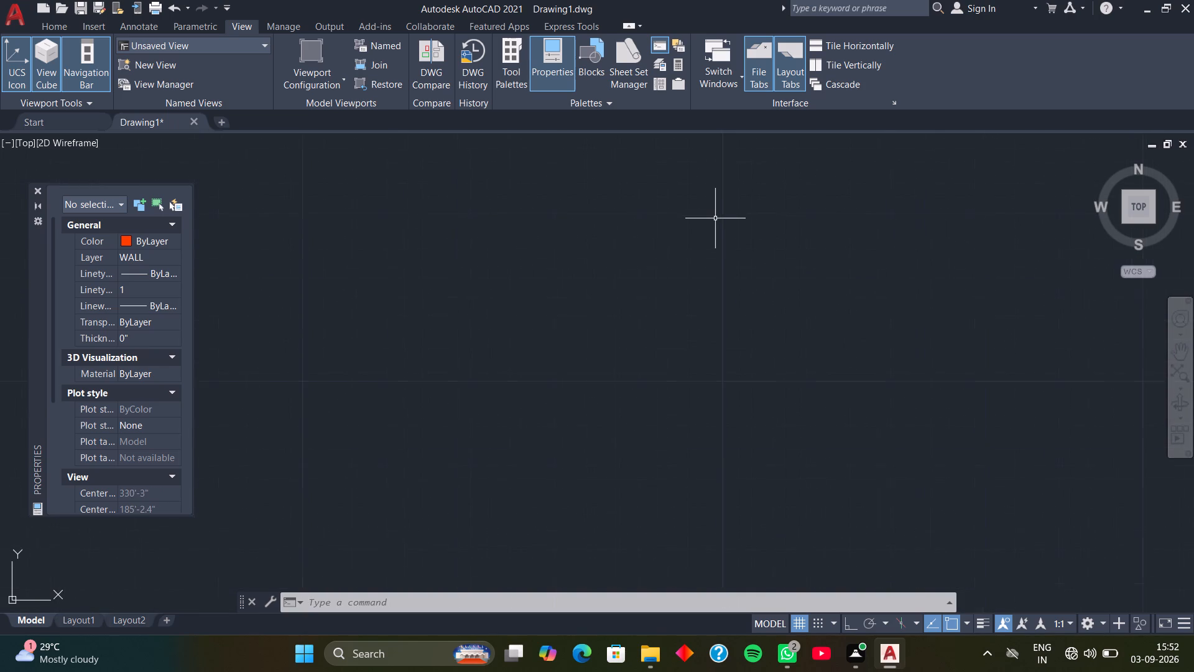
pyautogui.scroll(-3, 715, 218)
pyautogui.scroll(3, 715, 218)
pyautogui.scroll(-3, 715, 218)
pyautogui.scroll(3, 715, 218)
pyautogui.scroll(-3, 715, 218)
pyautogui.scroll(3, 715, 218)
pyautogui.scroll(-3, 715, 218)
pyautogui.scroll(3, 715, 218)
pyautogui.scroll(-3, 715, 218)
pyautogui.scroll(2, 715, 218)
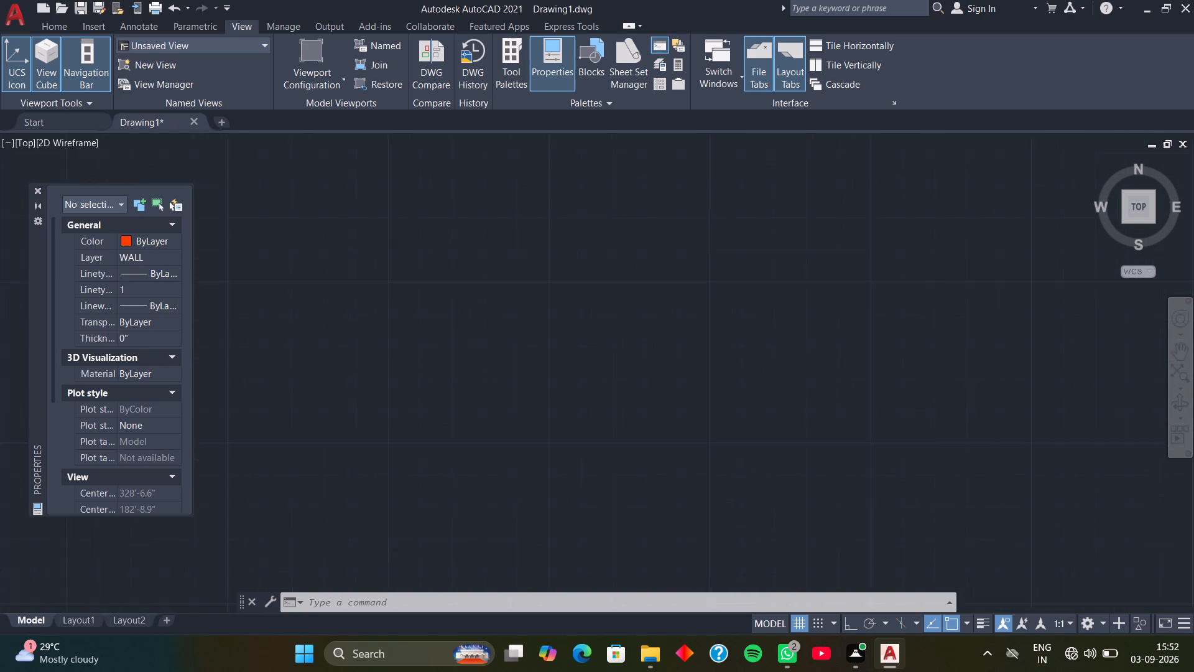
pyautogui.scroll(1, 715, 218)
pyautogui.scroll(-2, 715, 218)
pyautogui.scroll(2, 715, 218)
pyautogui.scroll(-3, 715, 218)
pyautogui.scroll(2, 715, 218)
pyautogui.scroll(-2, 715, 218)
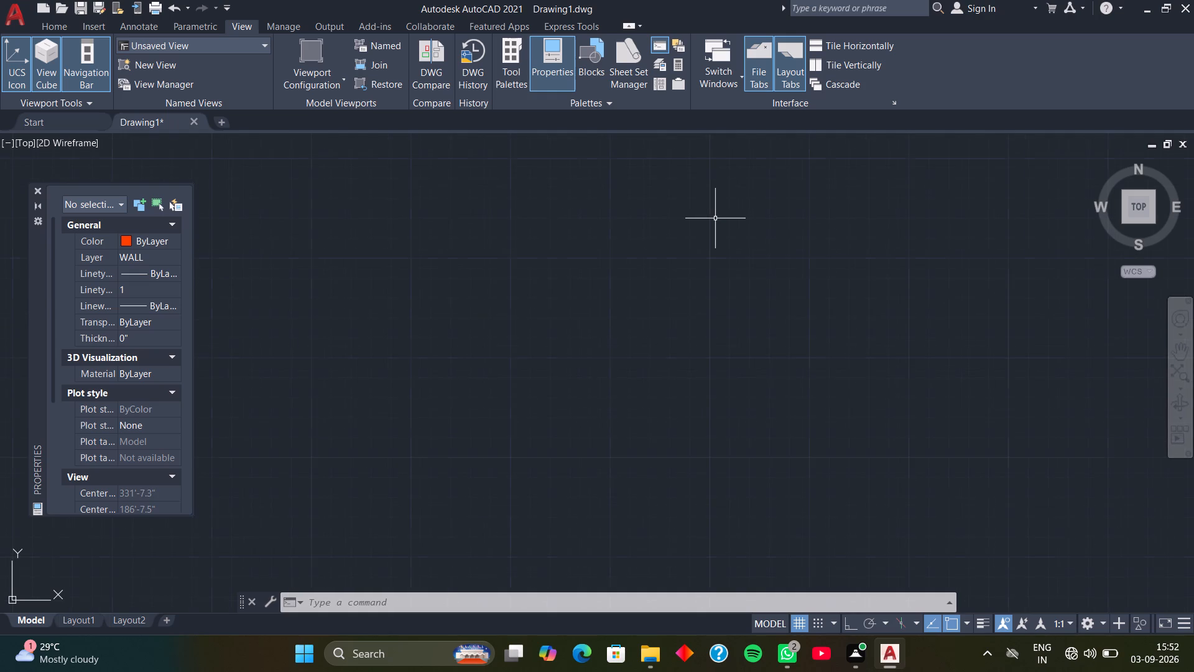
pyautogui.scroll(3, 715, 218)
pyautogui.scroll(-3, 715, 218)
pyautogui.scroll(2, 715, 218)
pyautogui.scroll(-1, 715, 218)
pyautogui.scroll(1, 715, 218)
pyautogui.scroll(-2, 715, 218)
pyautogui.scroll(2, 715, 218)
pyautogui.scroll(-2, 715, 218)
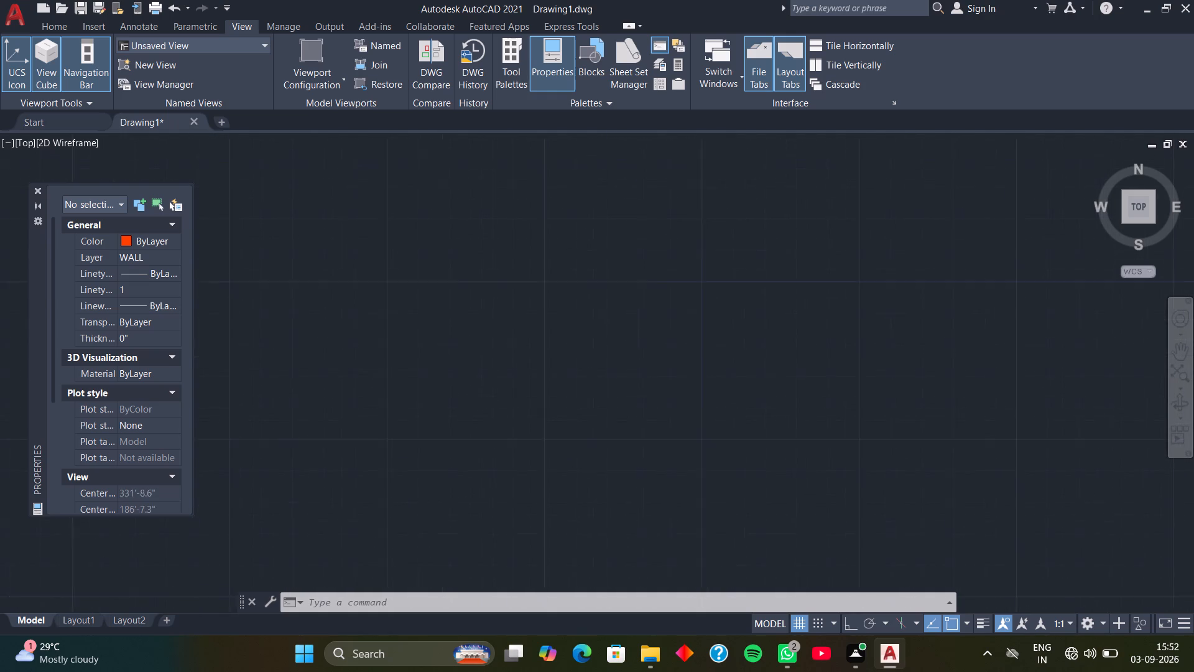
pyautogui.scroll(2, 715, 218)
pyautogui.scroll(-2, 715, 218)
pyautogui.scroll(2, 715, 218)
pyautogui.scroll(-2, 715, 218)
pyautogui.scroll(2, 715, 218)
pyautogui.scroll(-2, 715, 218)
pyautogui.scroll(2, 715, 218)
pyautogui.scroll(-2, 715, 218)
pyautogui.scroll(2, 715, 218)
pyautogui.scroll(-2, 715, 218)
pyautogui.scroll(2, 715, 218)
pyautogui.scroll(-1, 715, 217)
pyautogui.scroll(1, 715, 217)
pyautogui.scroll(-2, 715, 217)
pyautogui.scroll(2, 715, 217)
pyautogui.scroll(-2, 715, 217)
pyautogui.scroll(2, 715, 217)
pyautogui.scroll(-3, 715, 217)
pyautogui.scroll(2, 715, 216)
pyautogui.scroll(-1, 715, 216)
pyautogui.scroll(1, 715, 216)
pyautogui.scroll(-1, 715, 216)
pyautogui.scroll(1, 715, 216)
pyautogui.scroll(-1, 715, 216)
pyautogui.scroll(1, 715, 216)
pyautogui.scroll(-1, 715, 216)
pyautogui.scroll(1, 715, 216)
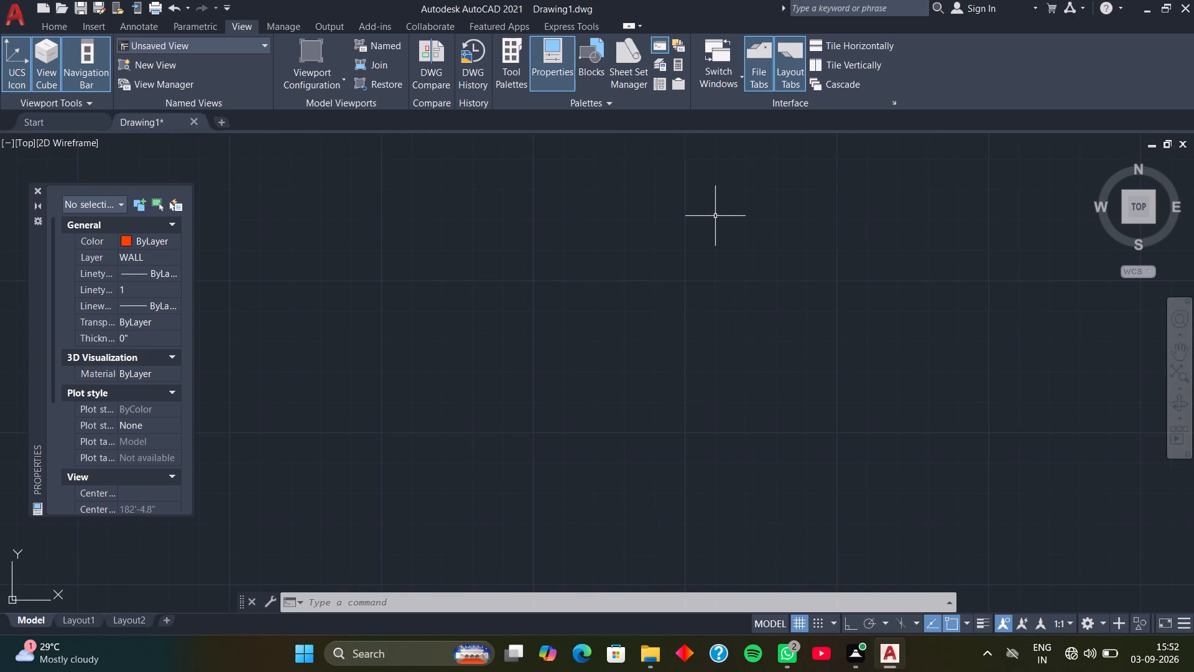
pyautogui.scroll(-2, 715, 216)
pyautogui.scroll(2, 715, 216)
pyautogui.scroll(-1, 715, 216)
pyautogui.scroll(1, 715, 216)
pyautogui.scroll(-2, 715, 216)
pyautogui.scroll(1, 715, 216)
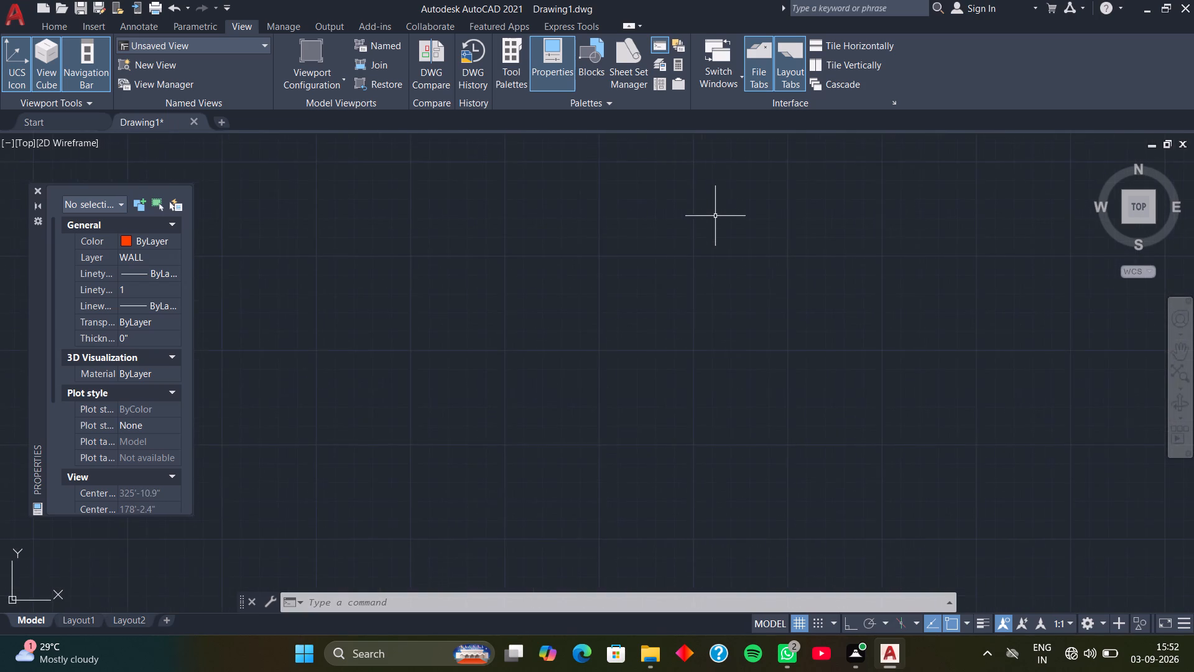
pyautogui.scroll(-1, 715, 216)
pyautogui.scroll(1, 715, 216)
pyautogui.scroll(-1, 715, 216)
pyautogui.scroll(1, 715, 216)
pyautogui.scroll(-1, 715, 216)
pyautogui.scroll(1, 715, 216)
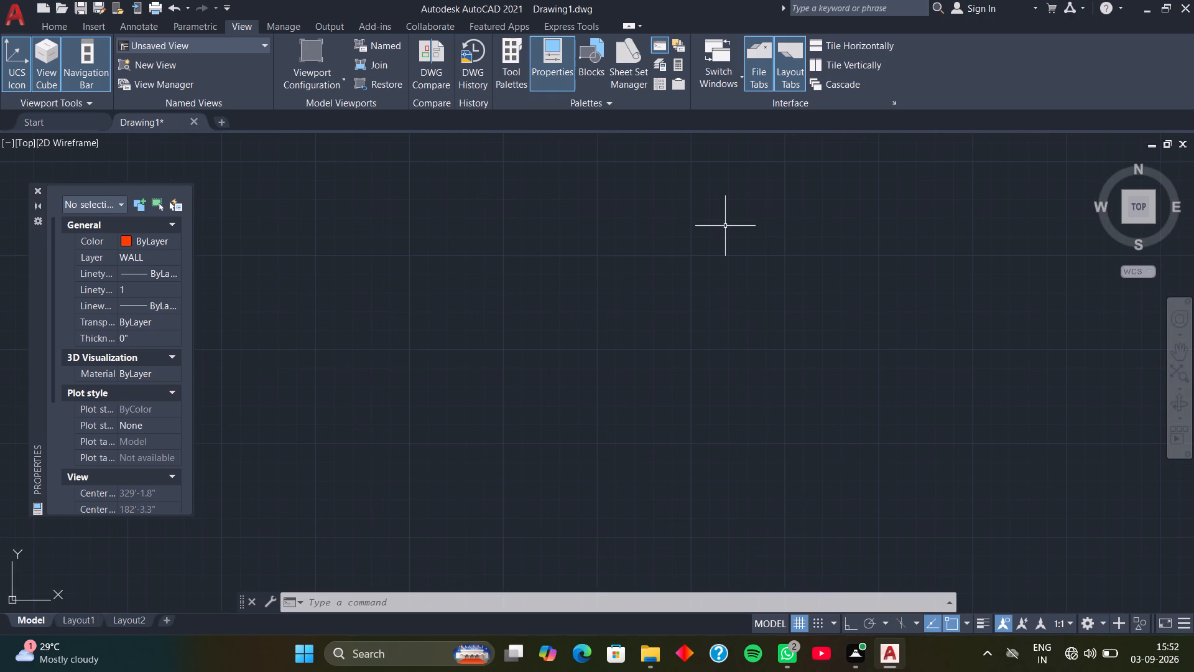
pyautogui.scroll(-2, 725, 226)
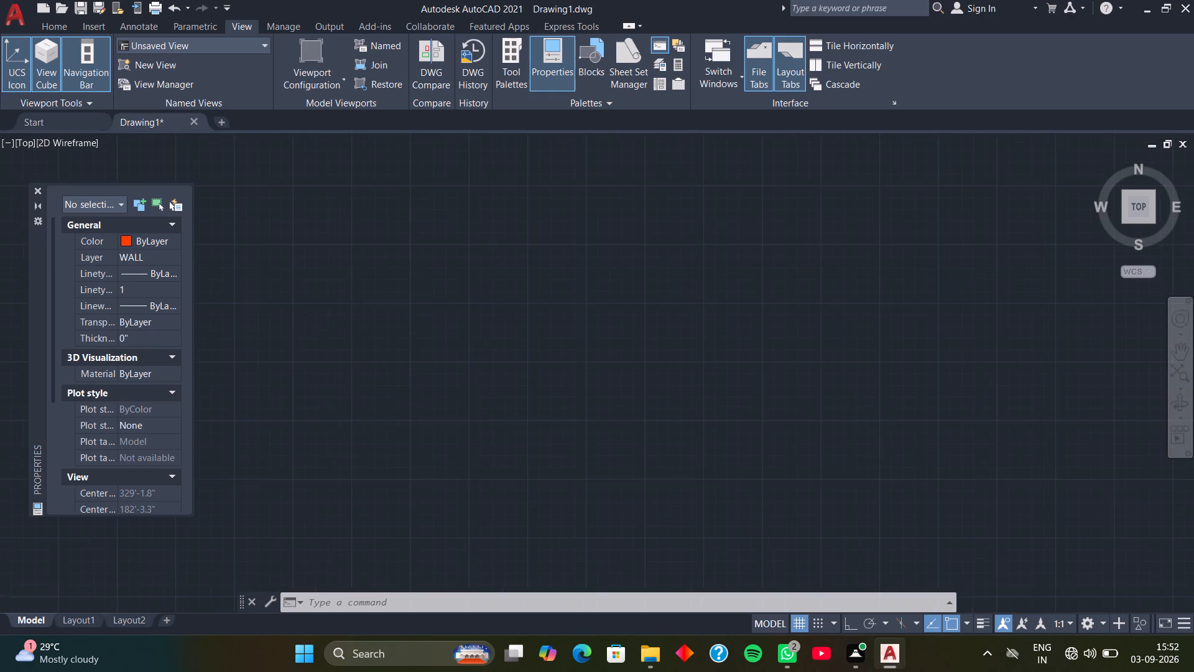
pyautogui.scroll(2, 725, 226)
# Draw one horizontal and one vertical construction line (XLINE) crossing each other for the outer wall faces.
pyautogui.write('XL')
pyautogui.press('space')
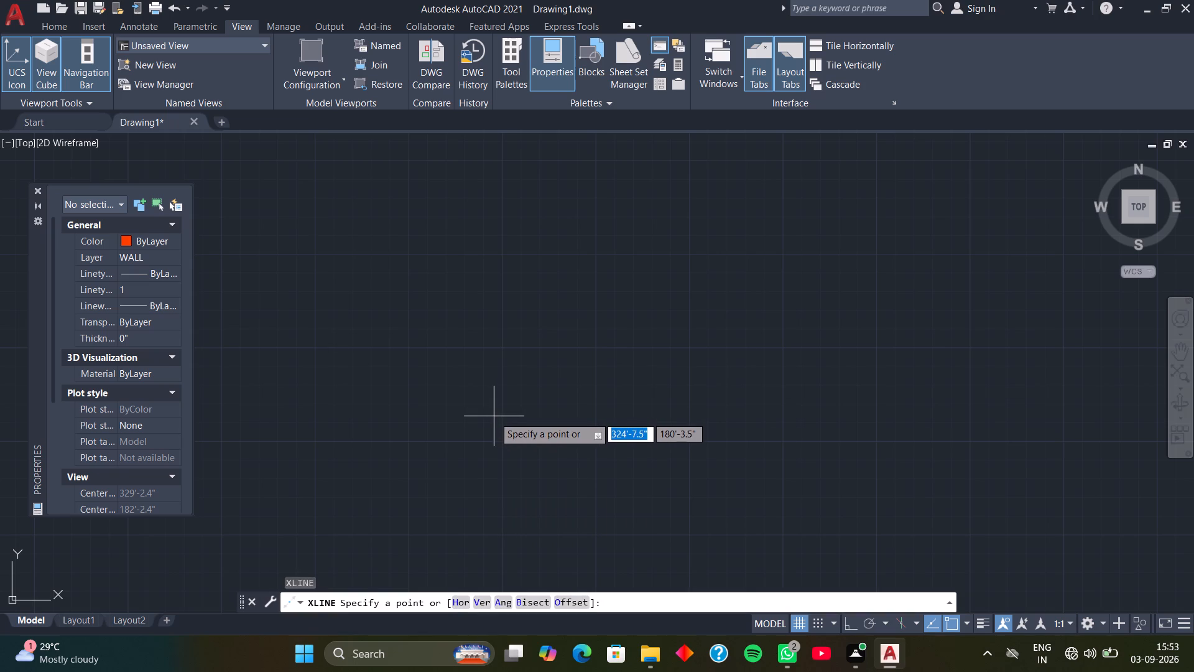
pyautogui.write('H')
pyautogui.press('space')
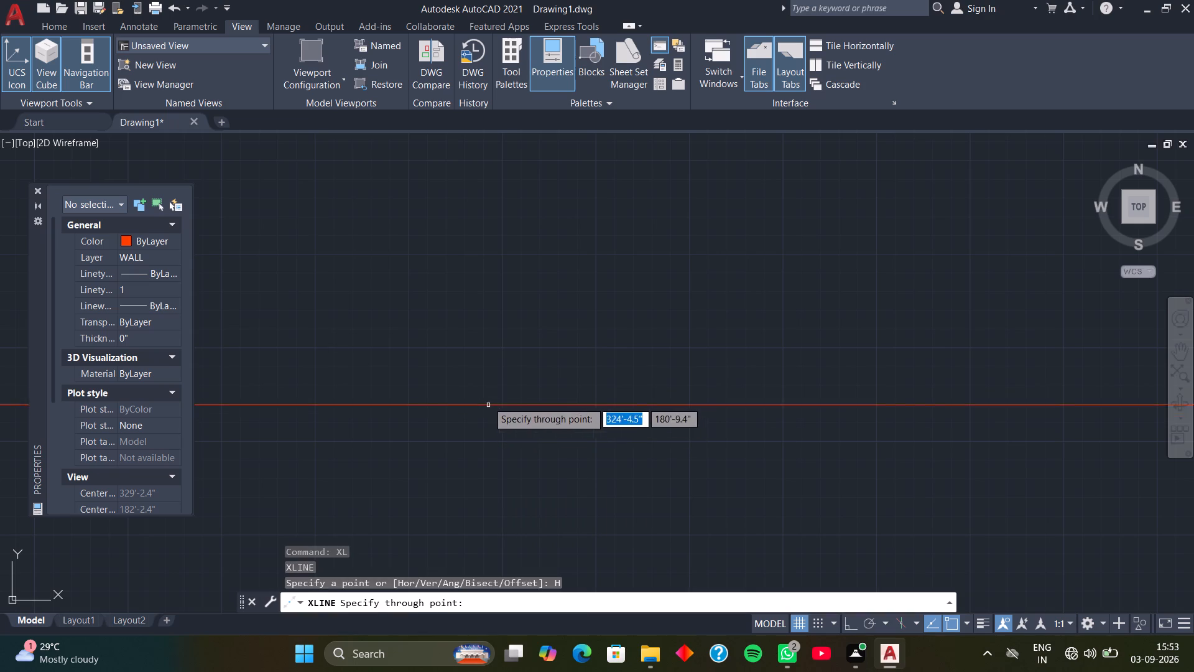
pyautogui.click(473, 343)
pyautogui.press('space')
pyautogui.press('space')
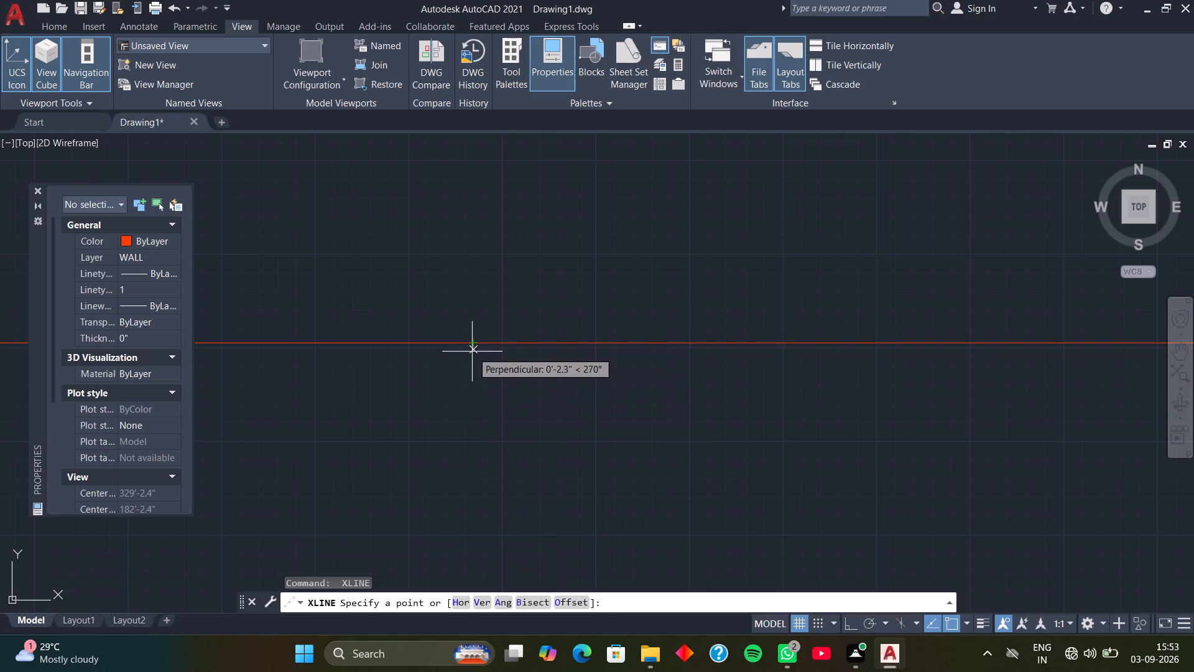
pyautogui.write('V')
pyautogui.press('space')
pyautogui.click(451, 360)
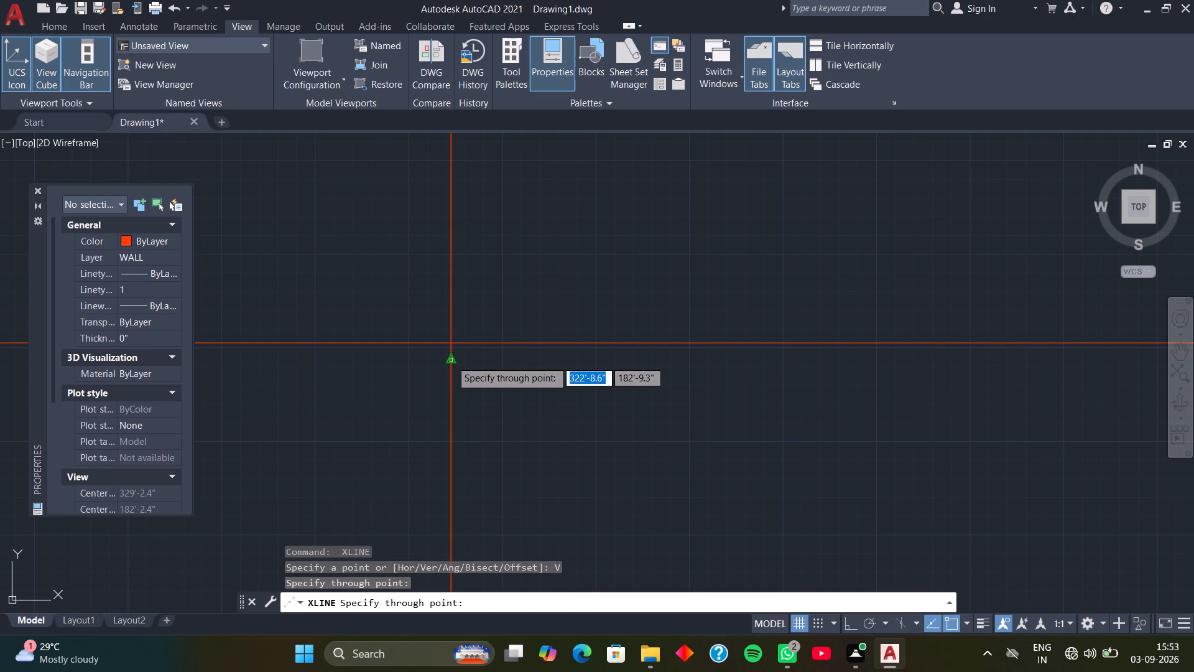
pyautogui.press('space')
# Trim the construction lines above and to the left of their crossing to form the plan's upper-left outer corner.
pyautogui.write('TR')
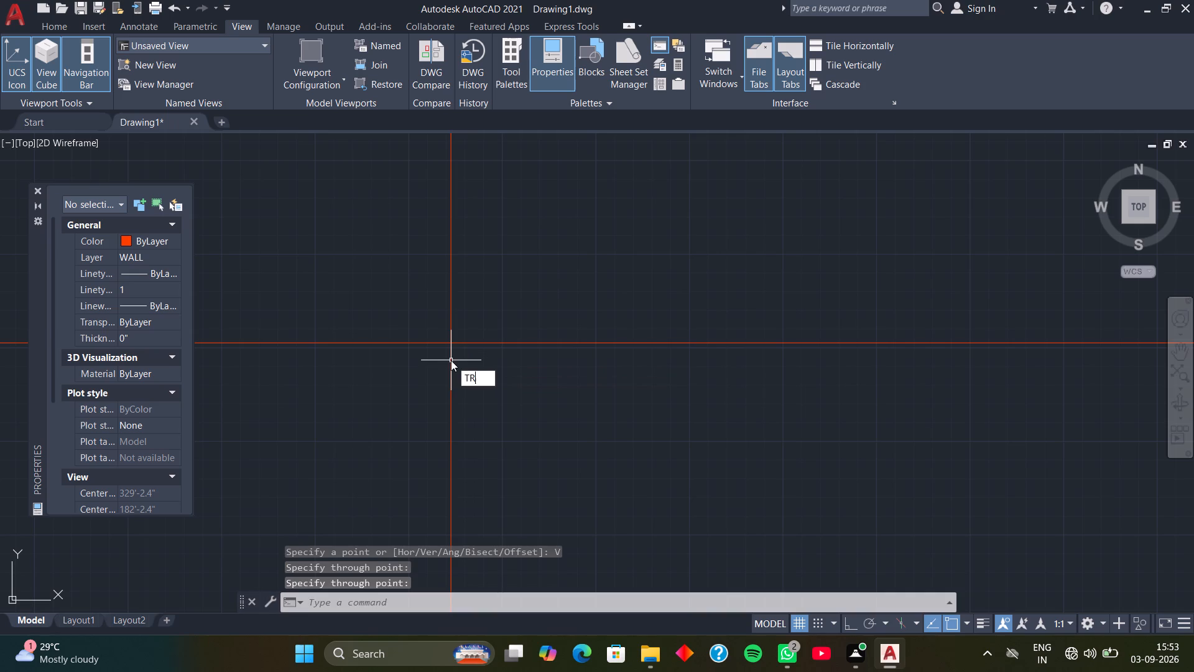
pyautogui.press('space')
pyautogui.moveTo(478, 291); pyautogui.dragTo(374, 403)
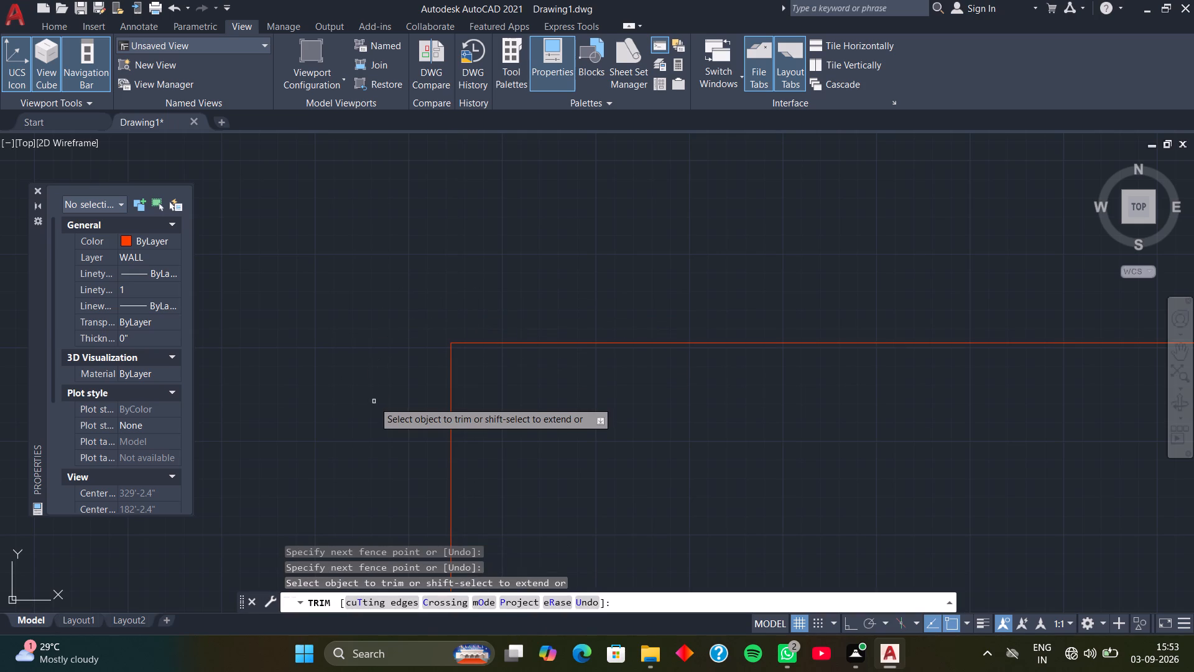
pyautogui.press('space')
# Offset the top horizontal and left vertical wall lines 9" inward to give the walls their thickness.
pyautogui.write('O')
pyautogui.press('space')
pyautogui.press('space')
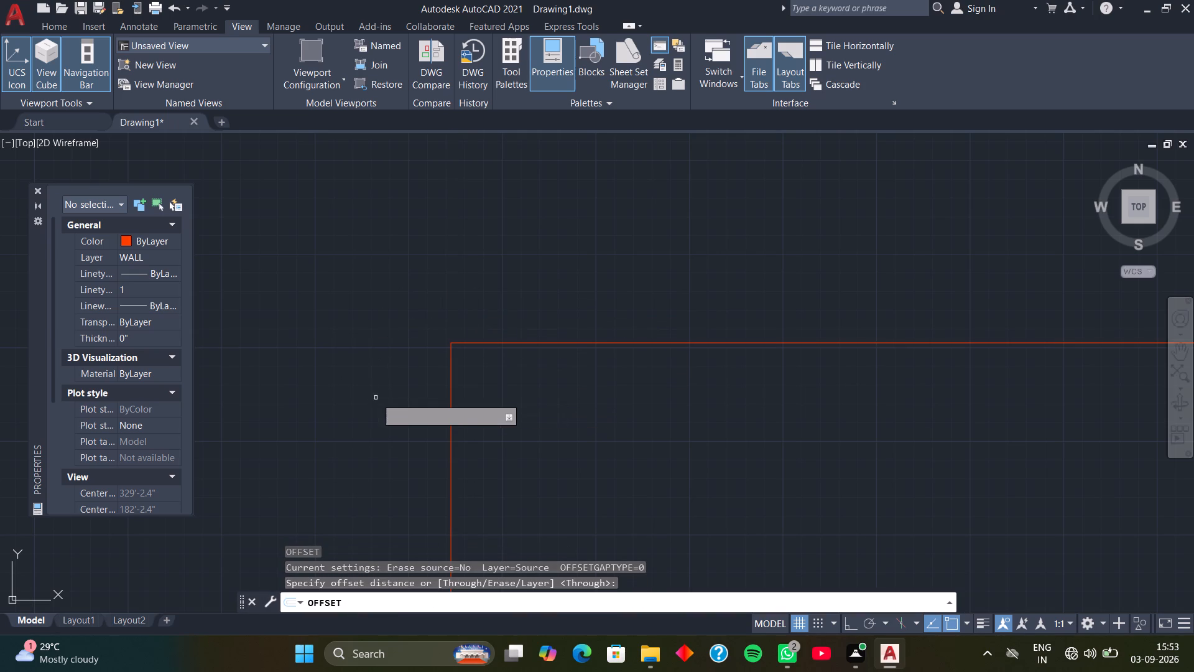
pyautogui.click(496, 342)
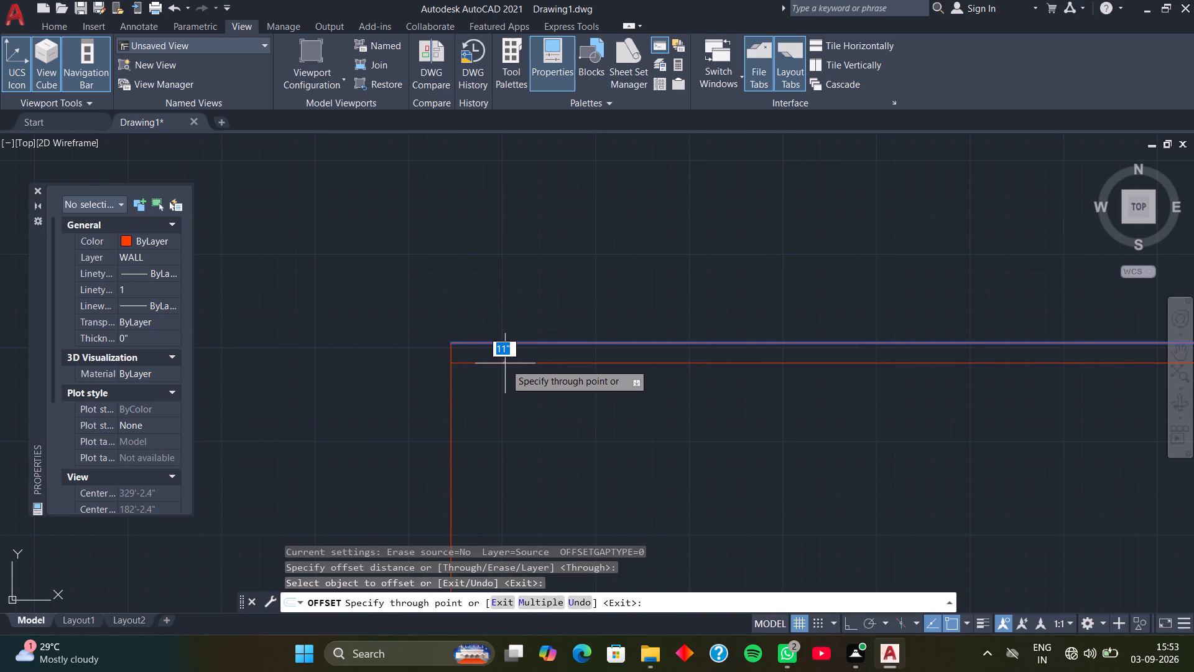
pyautogui.press('9')
pyautogui.press('Return')
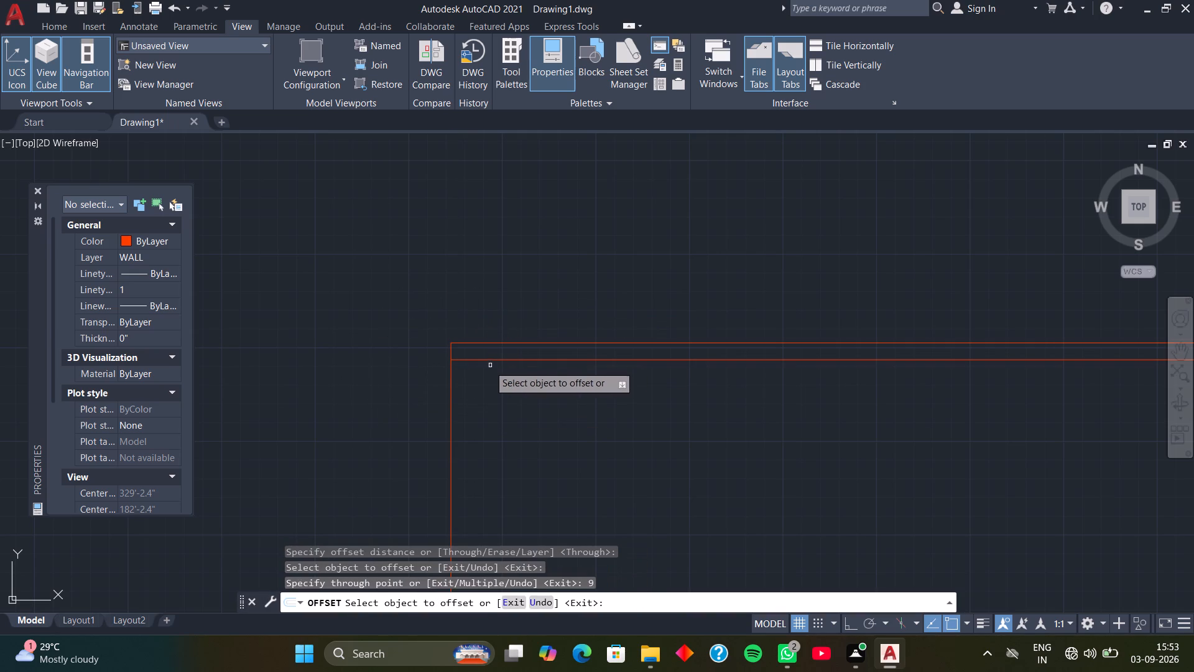
pyautogui.click(450, 385)
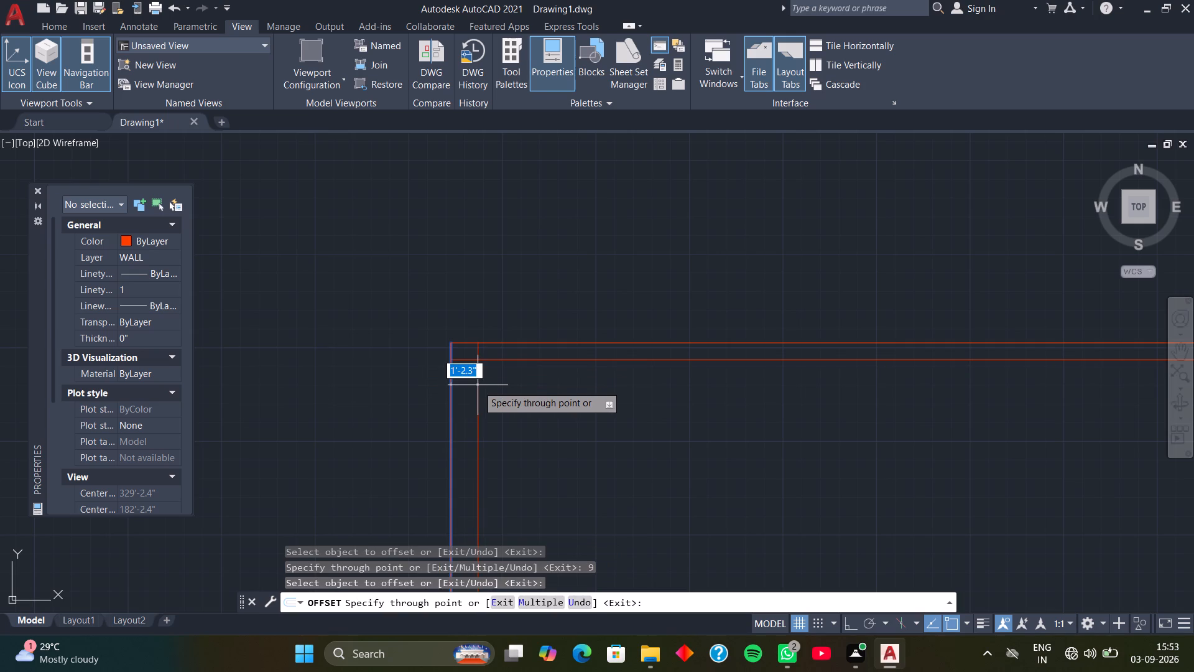
pyautogui.press('9')
pyautogui.press('Return')
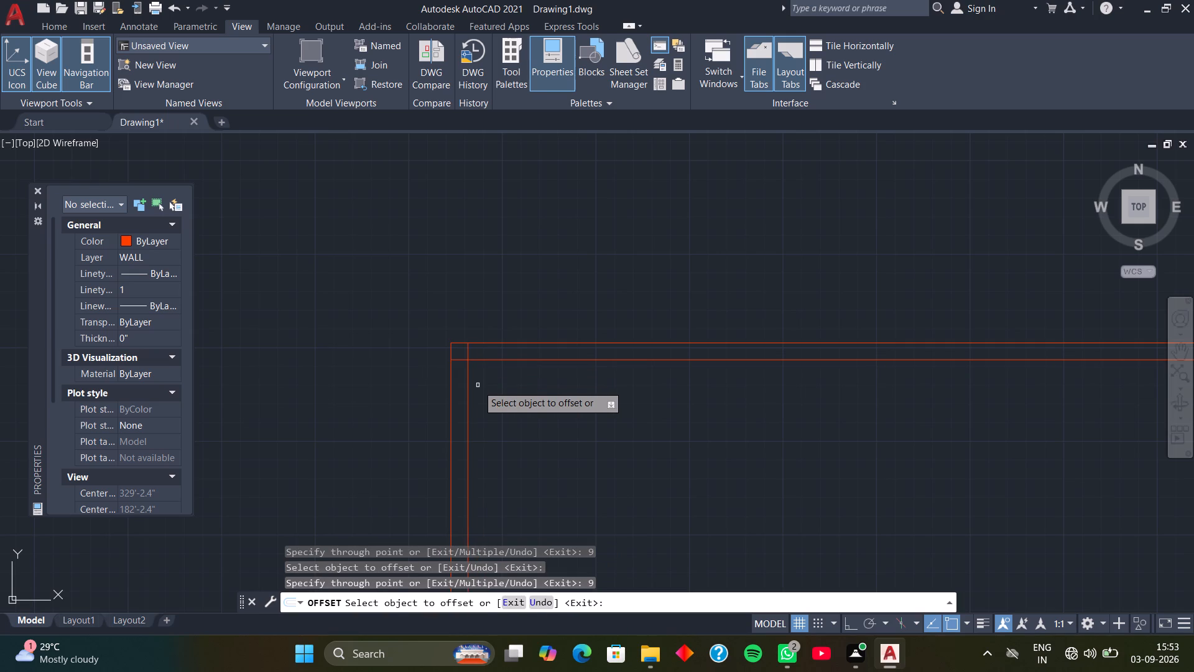
pyautogui.scroll(1, 472, 375)
pyautogui.moveTo(470, 374); pyautogui.dragTo(430, 388, button='middle')
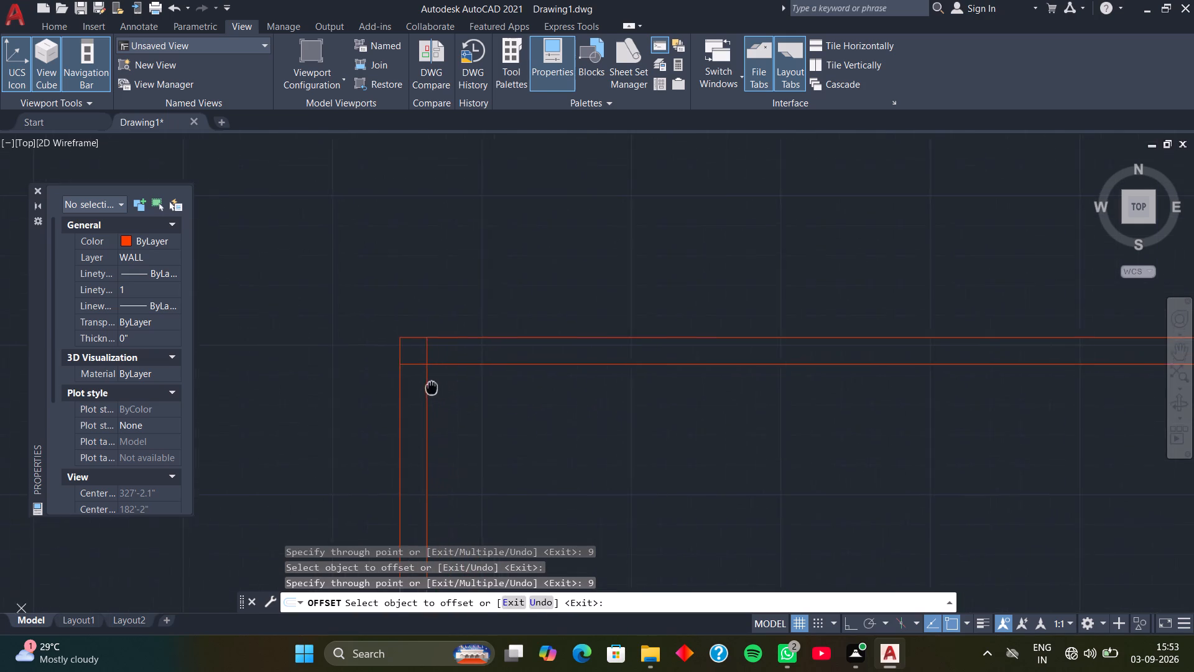
pyautogui.moveTo(430, 388); pyautogui.dragTo(417, 394, button='middle')
pyautogui.scroll(3, 414, 390)
pyautogui.moveTo(414, 367); pyautogui.dragTo(425, 374, button='middle')
pyautogui.press('space')
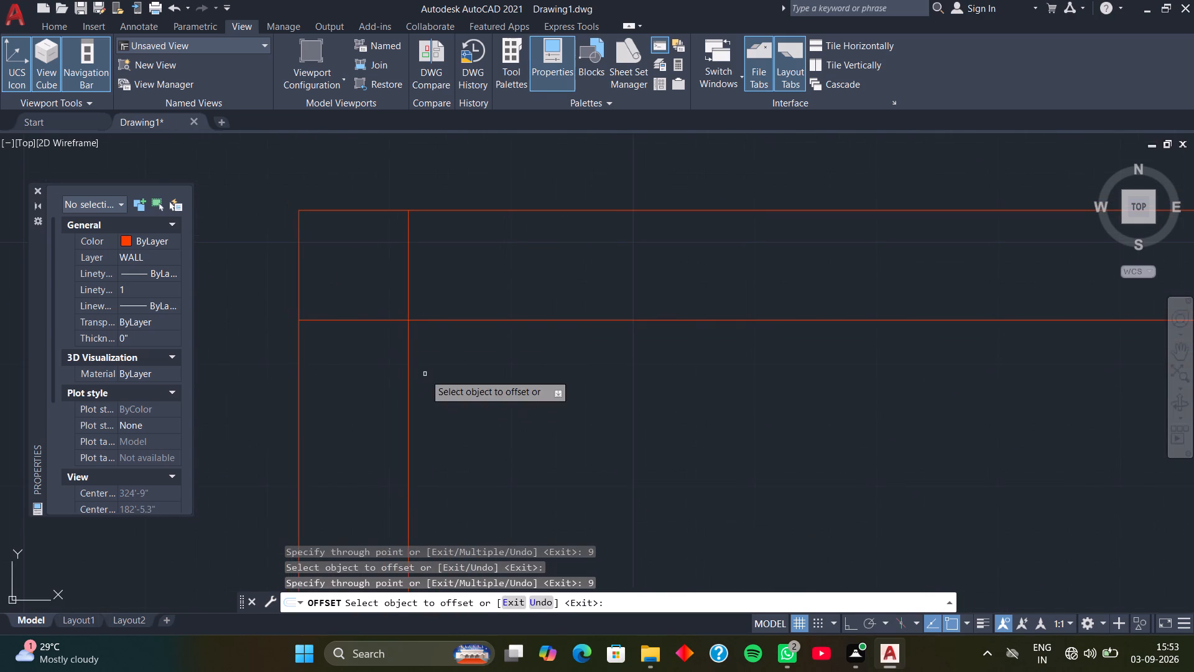
# Trim the overlapping ends of the two inner wall lines to clean up the upper-left wall corner.
pyautogui.write('TR')
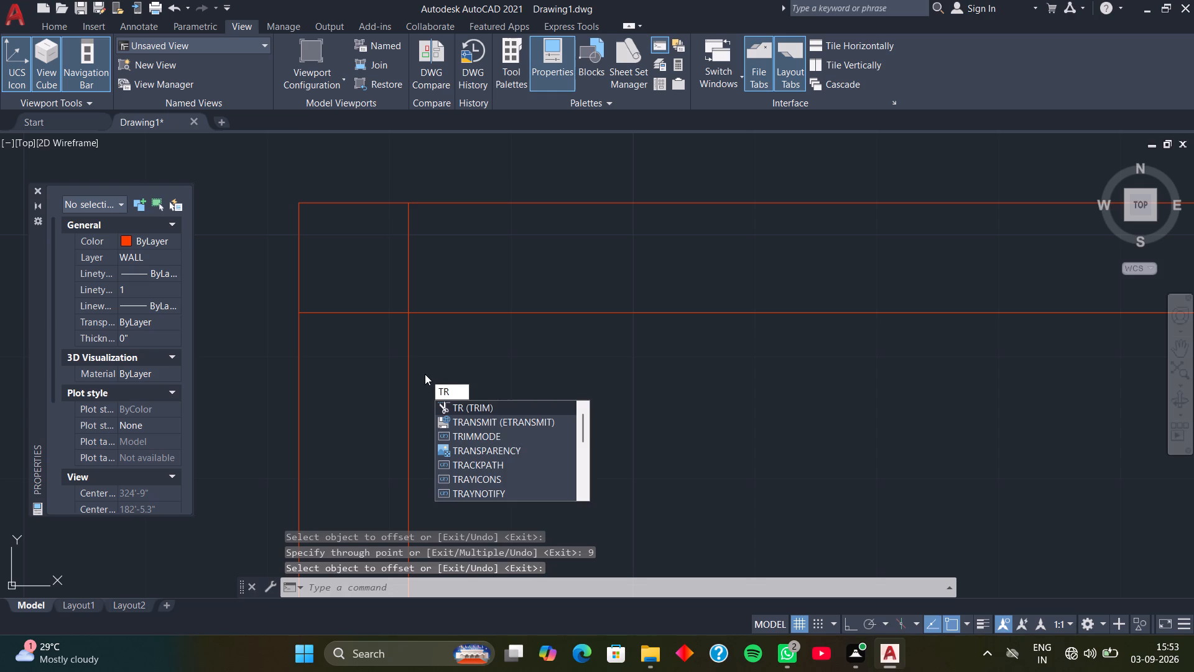
pyautogui.press('space')
pyautogui.moveTo(478, 259); pyautogui.dragTo(414, 270)
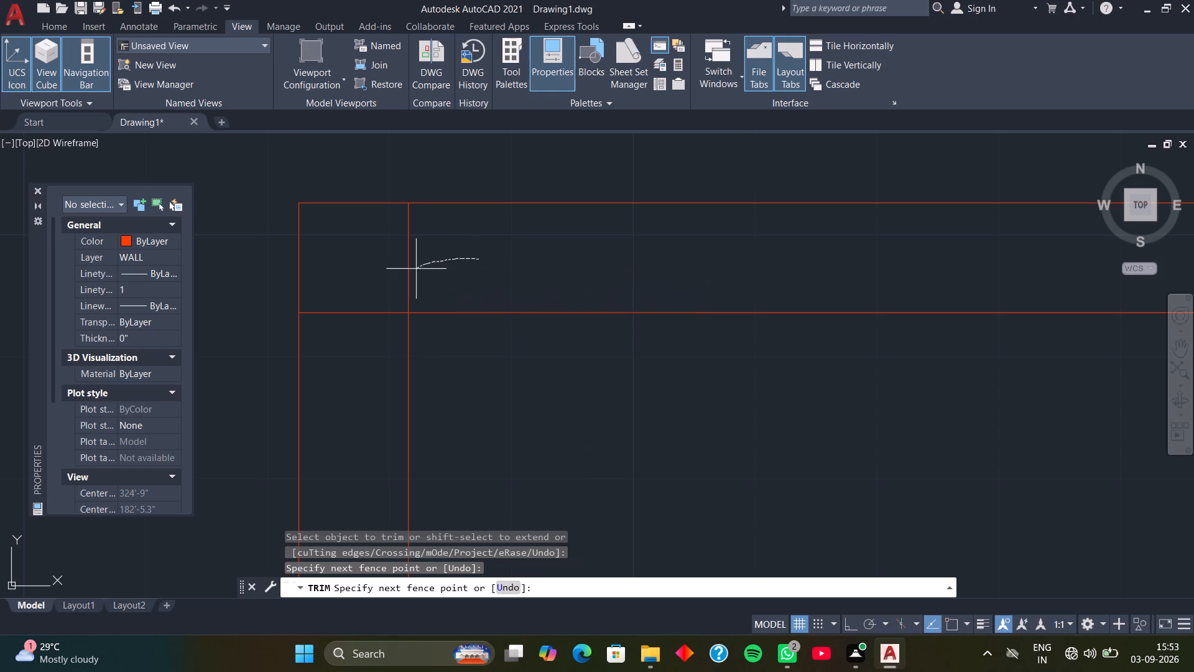
pyautogui.moveTo(414, 270); pyautogui.dragTo(381, 348)
pyautogui.press('space')
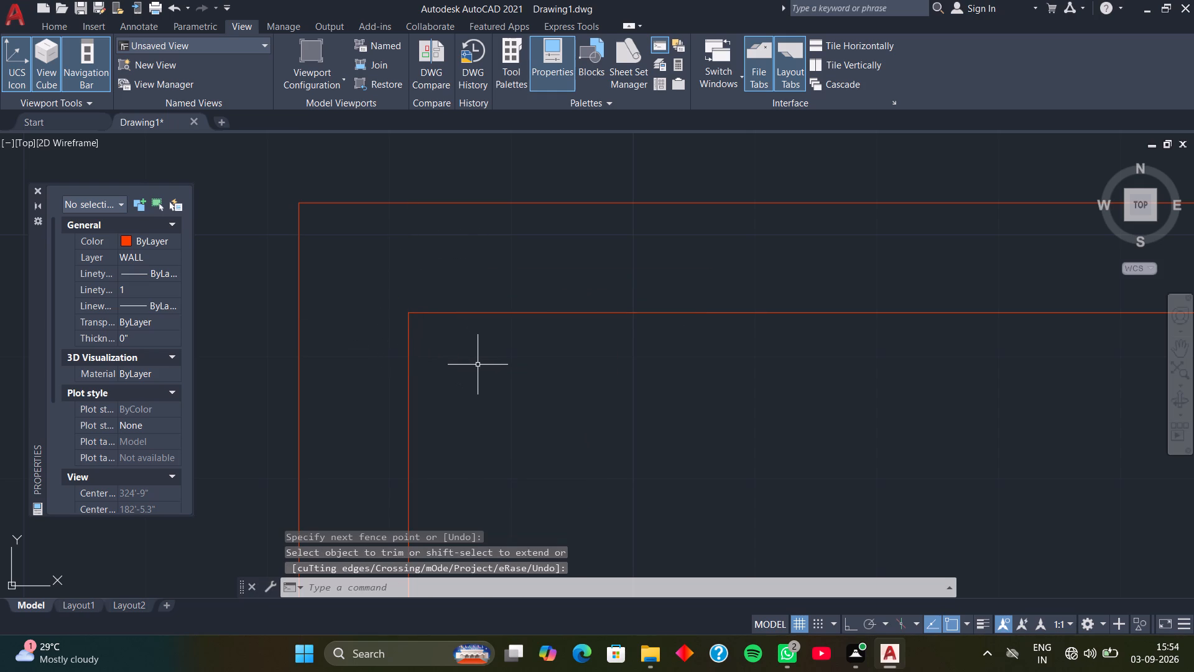
# Offset the top wall's inner line 13' downward to set the depth of the upper row of rooms.
pyautogui.scroll(-4, 478, 365)
pyautogui.moveTo(503, 397); pyautogui.dragTo(305, 276, button='middle')
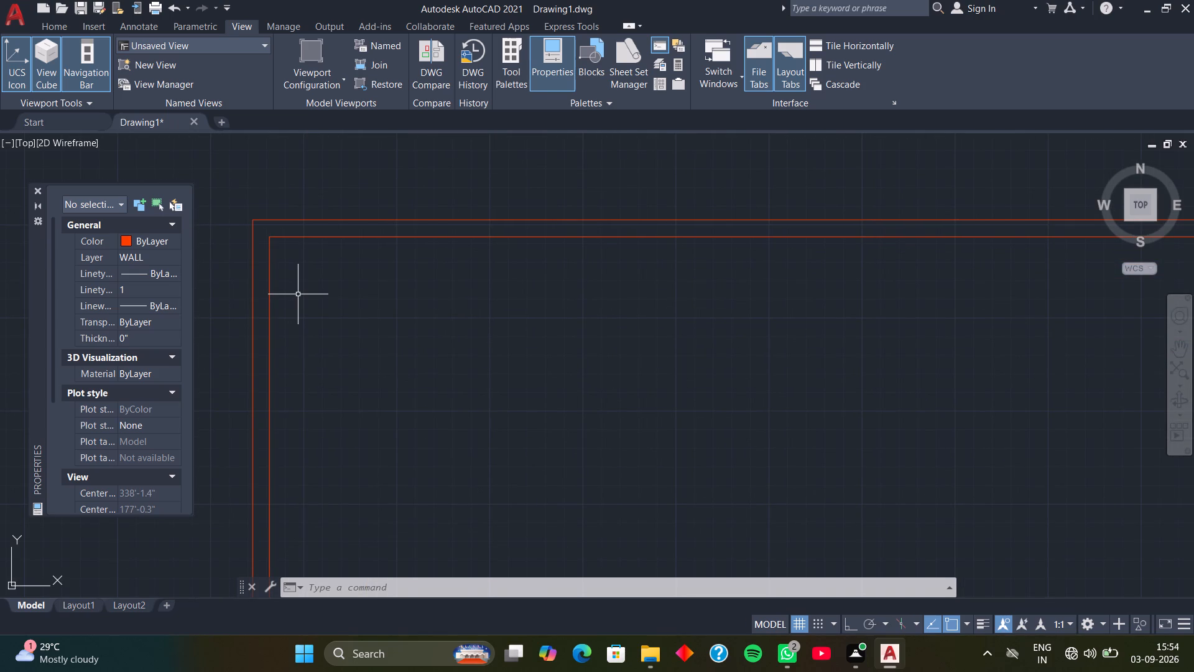
pyautogui.press('o')
pyautogui.press('space')
pyautogui.press('space')
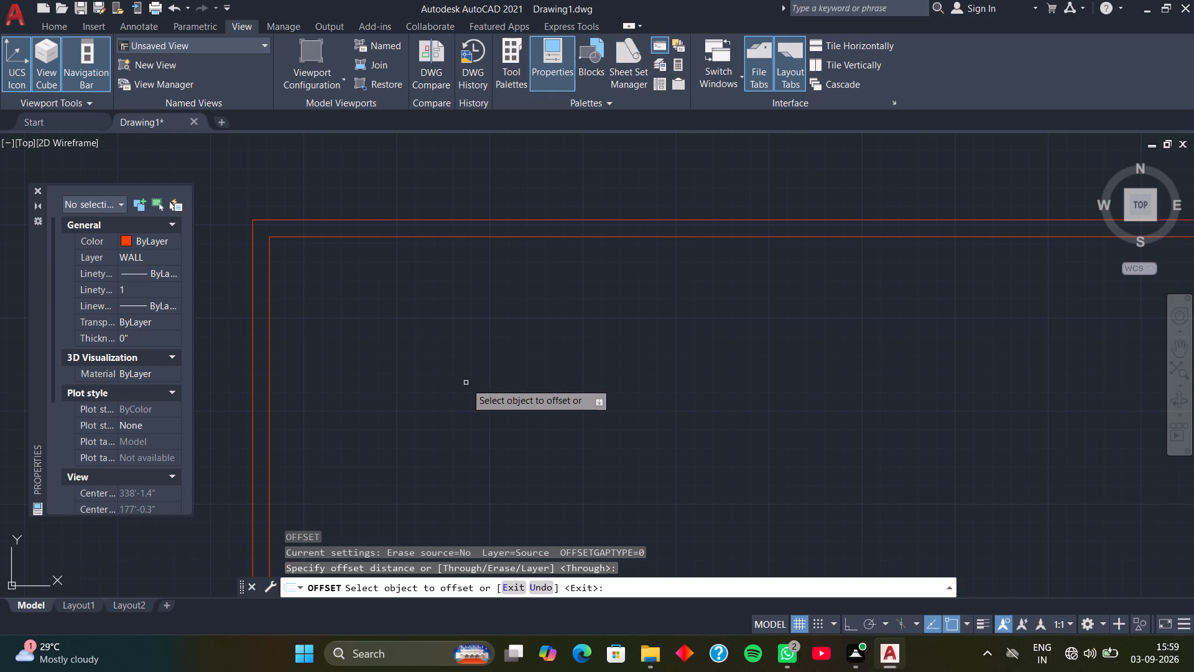
pyautogui.scroll(1, 466, 383)
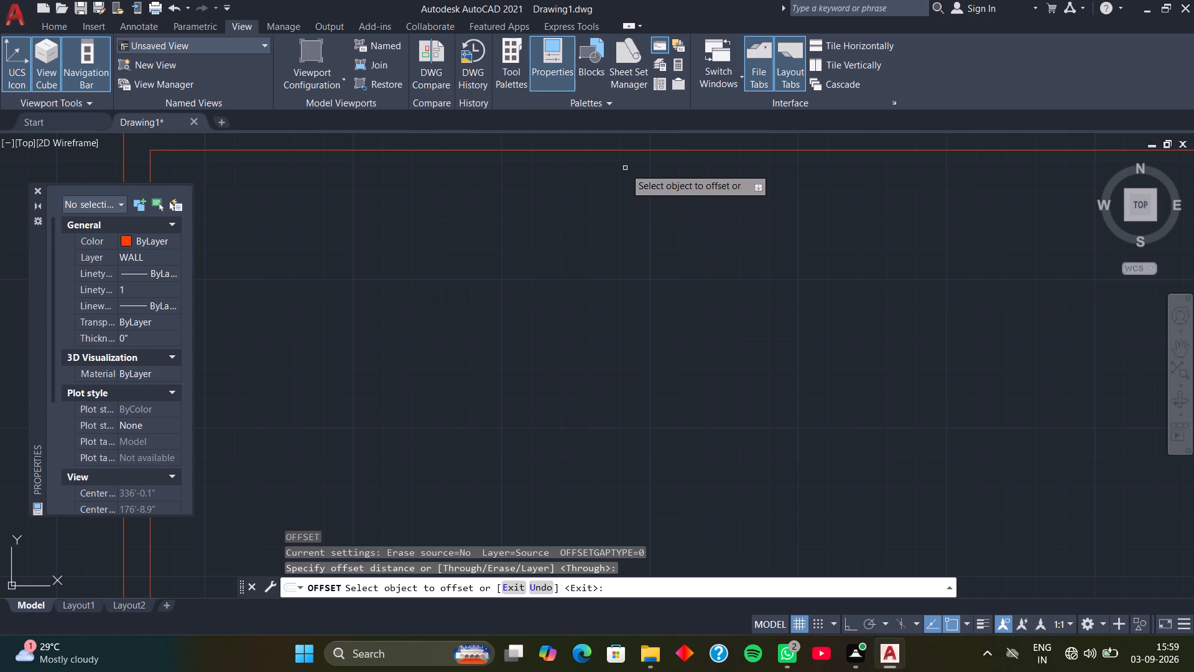
pyautogui.scroll(-1, 627, 179)
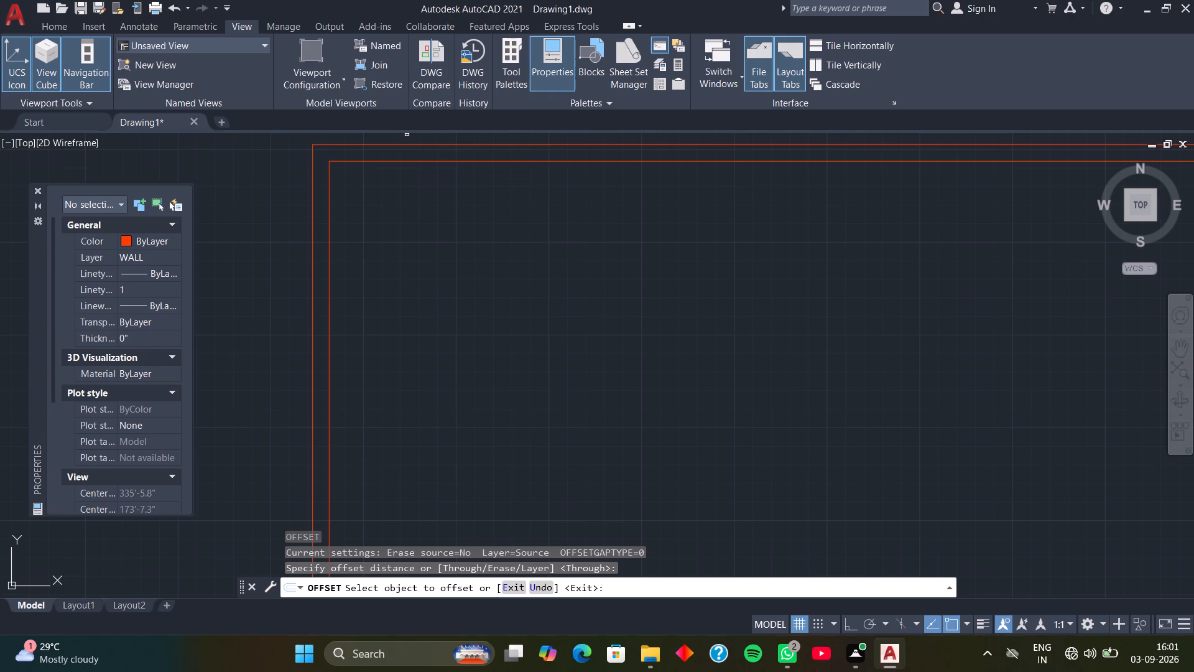
pyautogui.scroll(3, 407, 131)
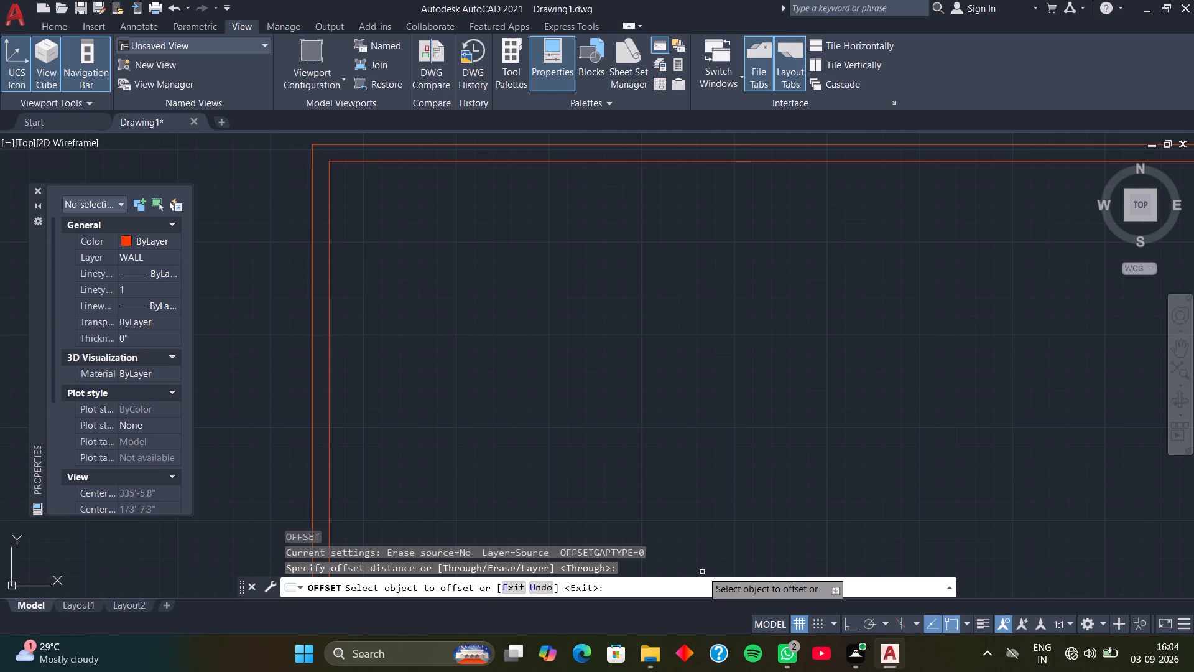
pyautogui.click(511, 268)
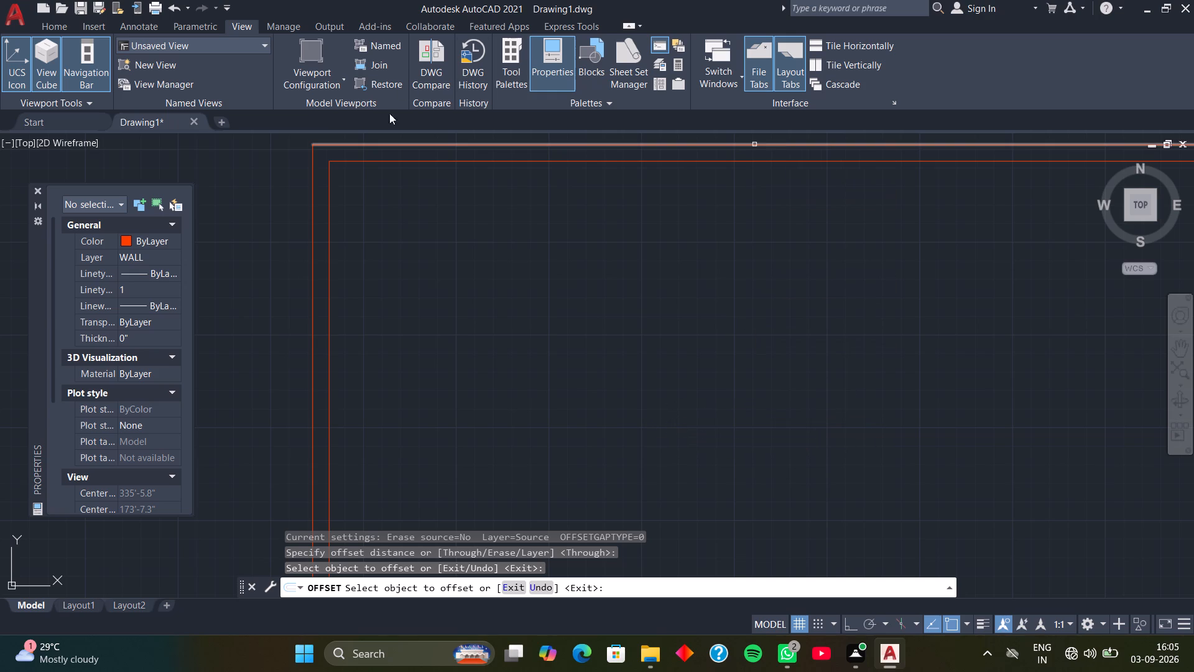
pyautogui.click(487, 158)
pyautogui.click(487, 160)
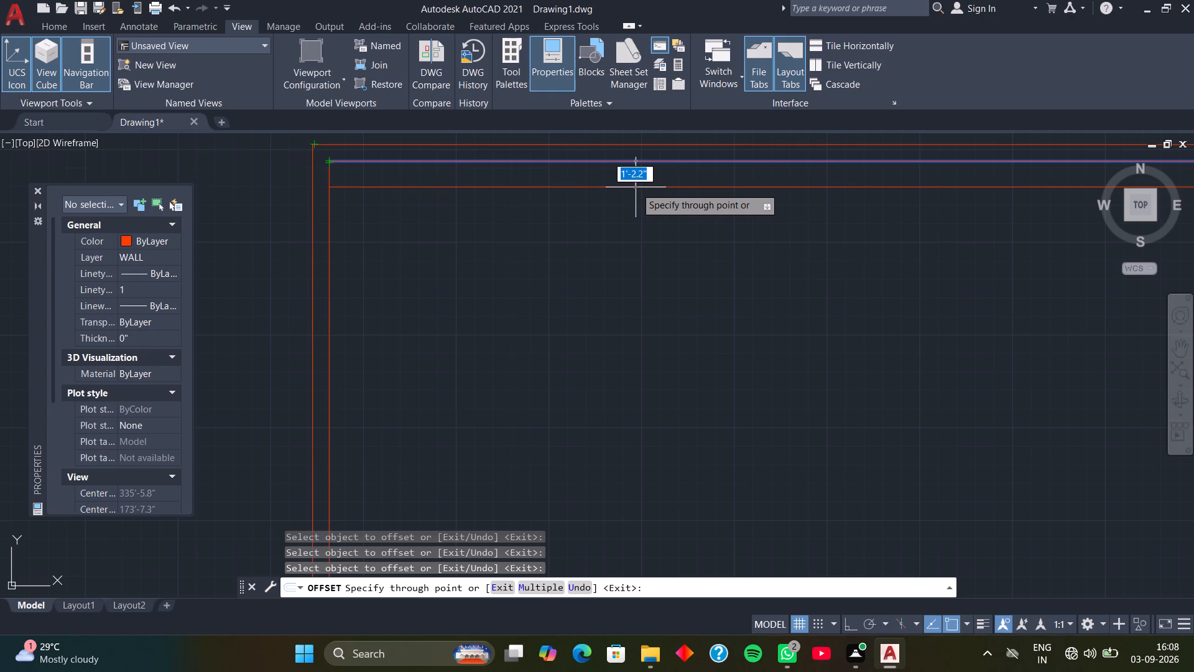
pyautogui.scroll(-1, 636, 187)
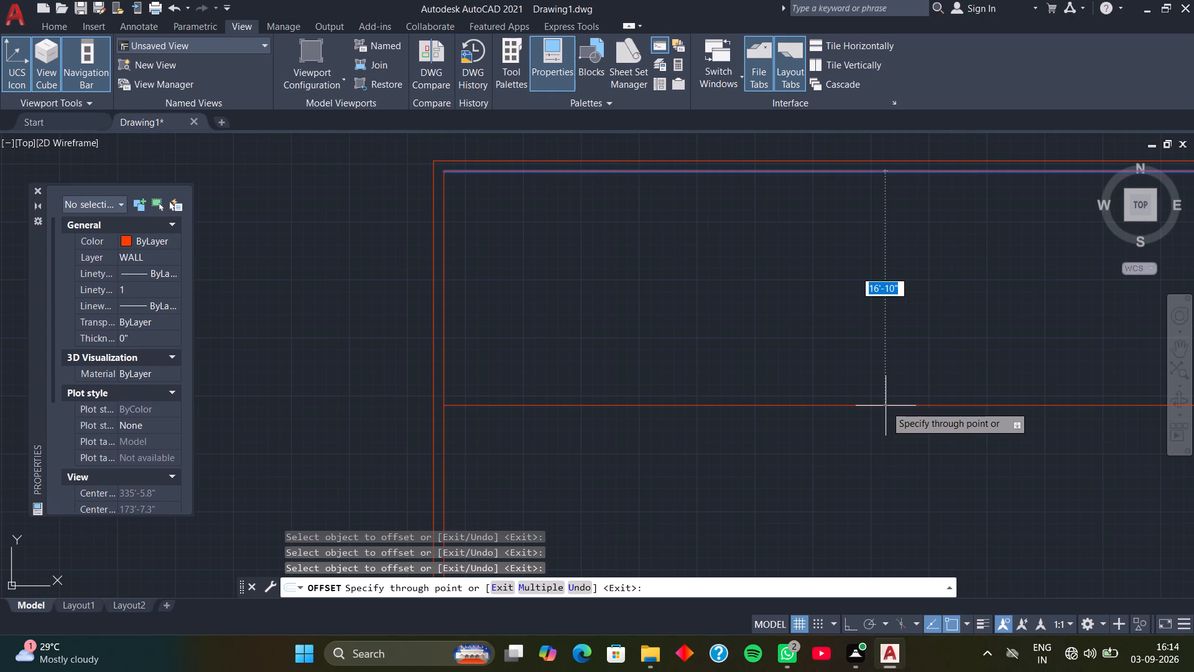
pyautogui.write("13'")
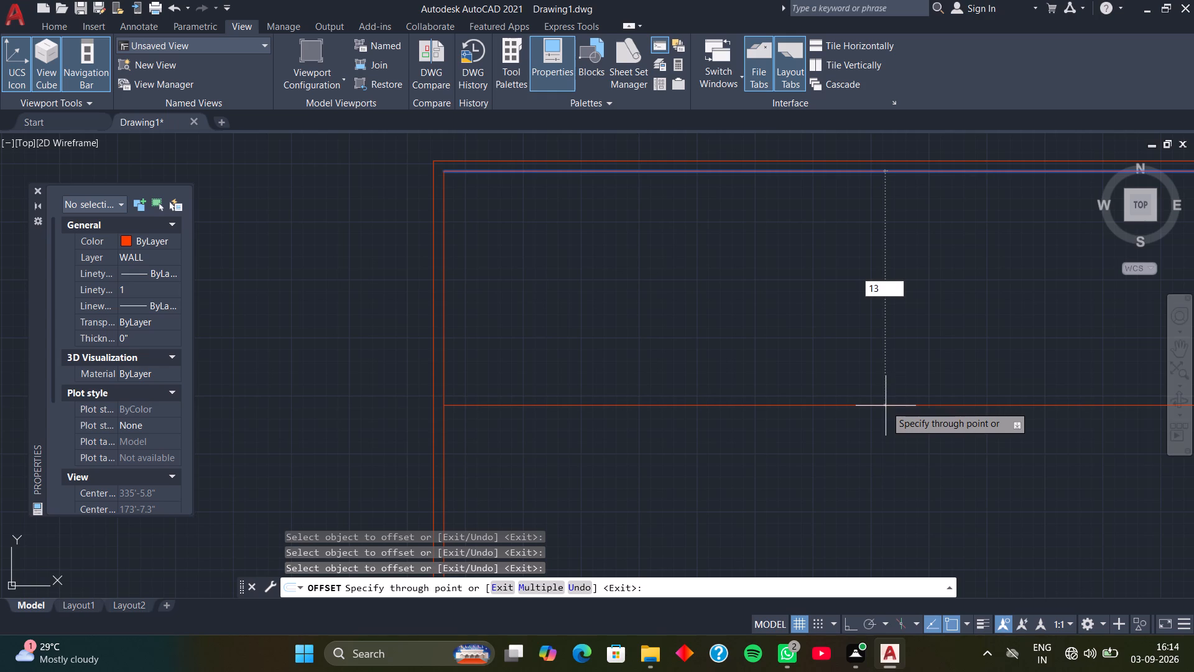
pyautogui.press('Return')
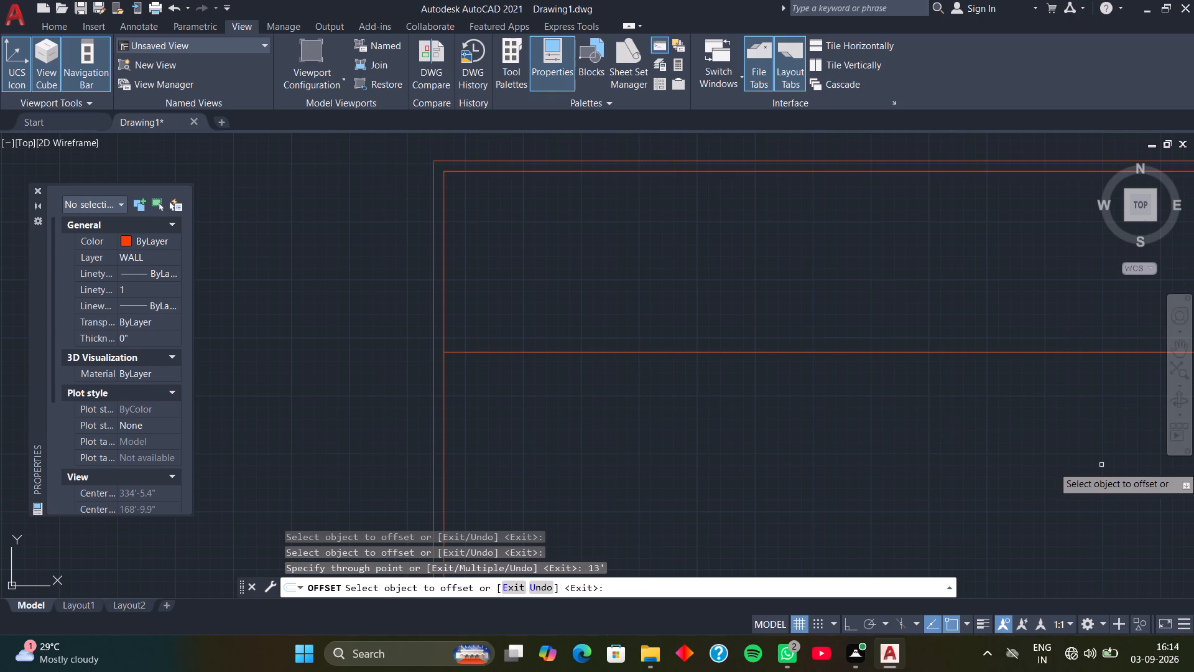
# Offset the new horizontal line 5" downward to give the partition wall its thickness.
pyautogui.click(557, 350)
pyautogui.press('5')
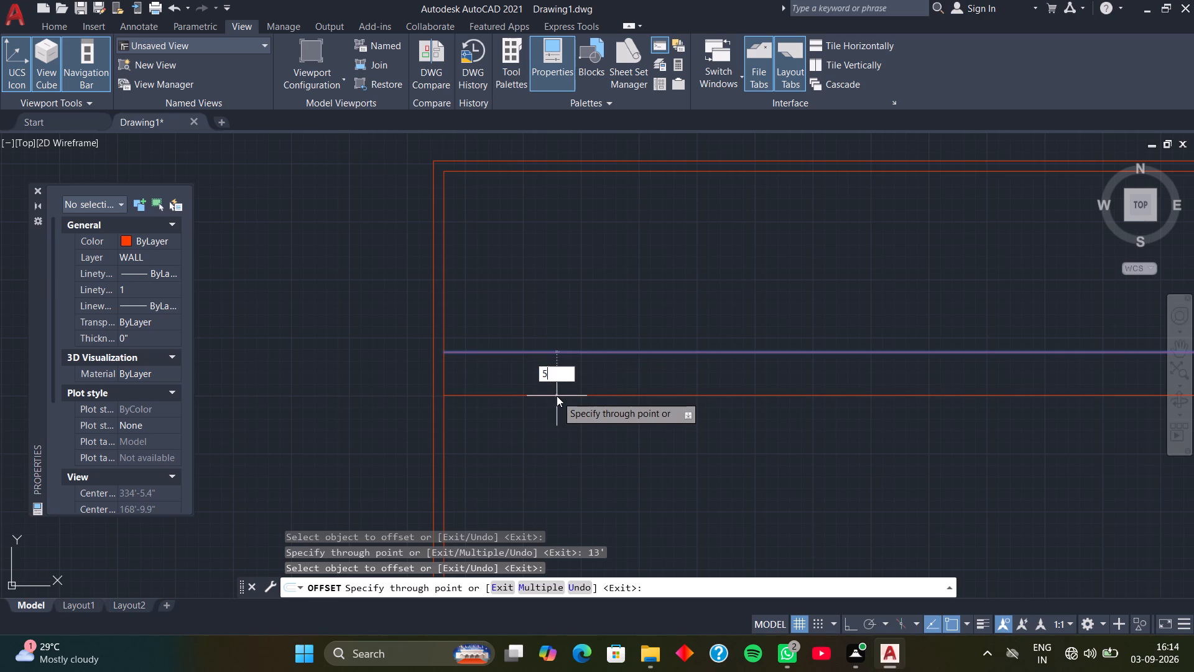
pyautogui.press('Return')
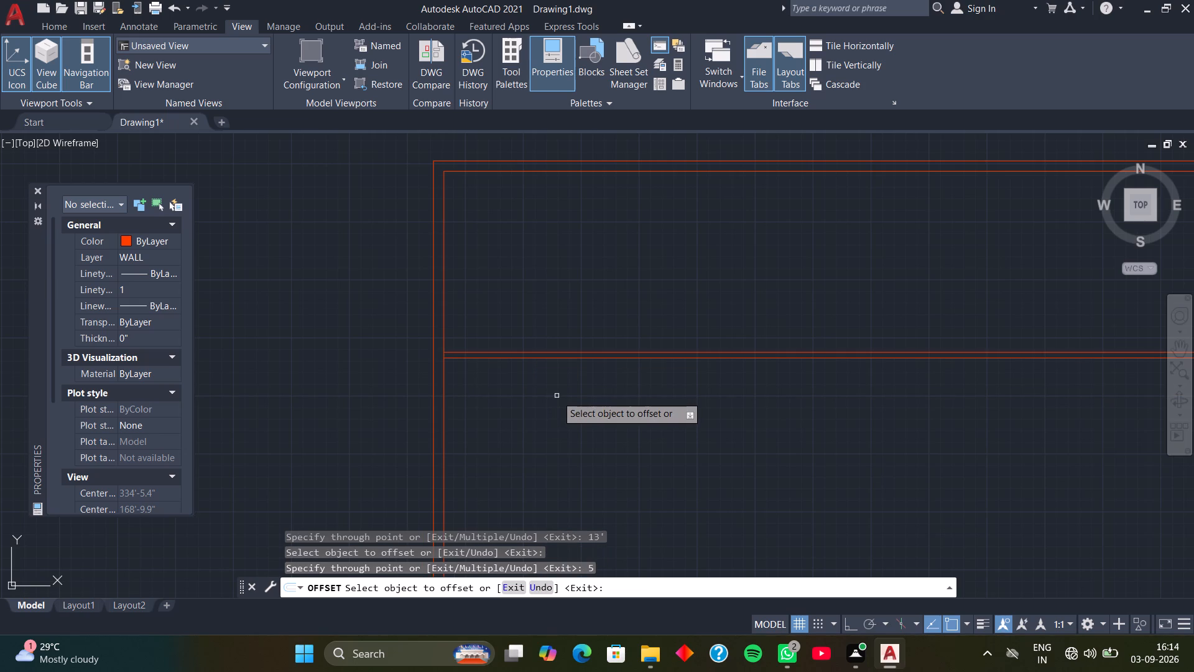
pyautogui.press('space')
# Trim the left wall's inner line between the two horizontal partition lines to open the wall junction.
pyautogui.write('TR')
pyautogui.press('space')
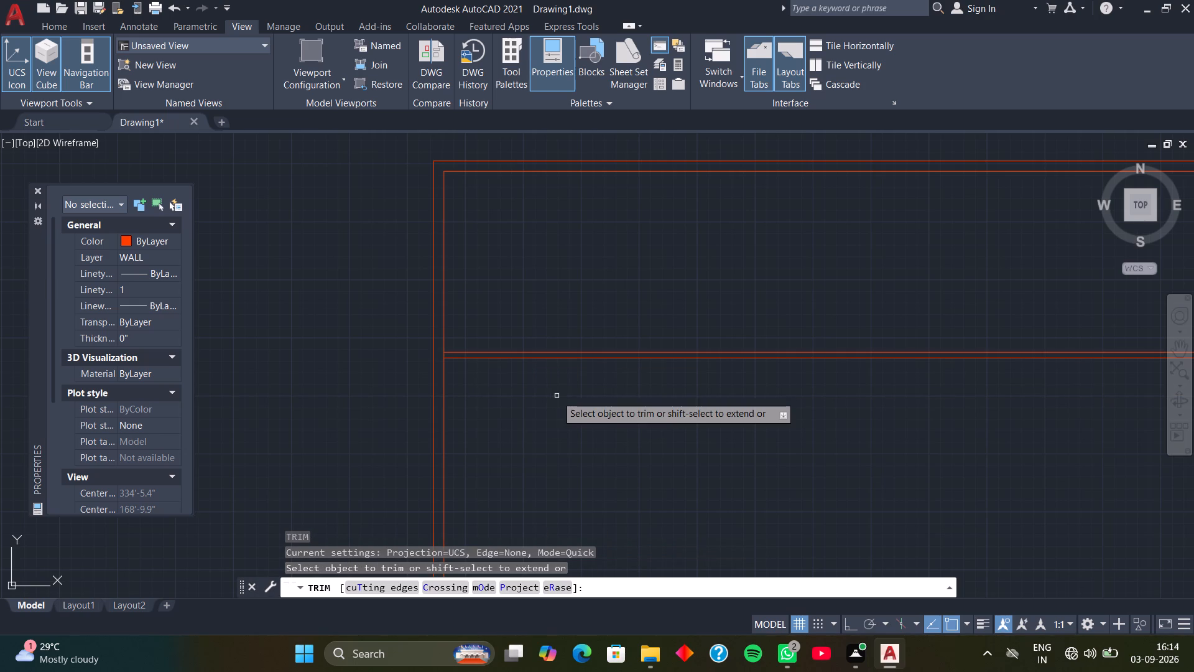
pyautogui.scroll(2, 540, 428)
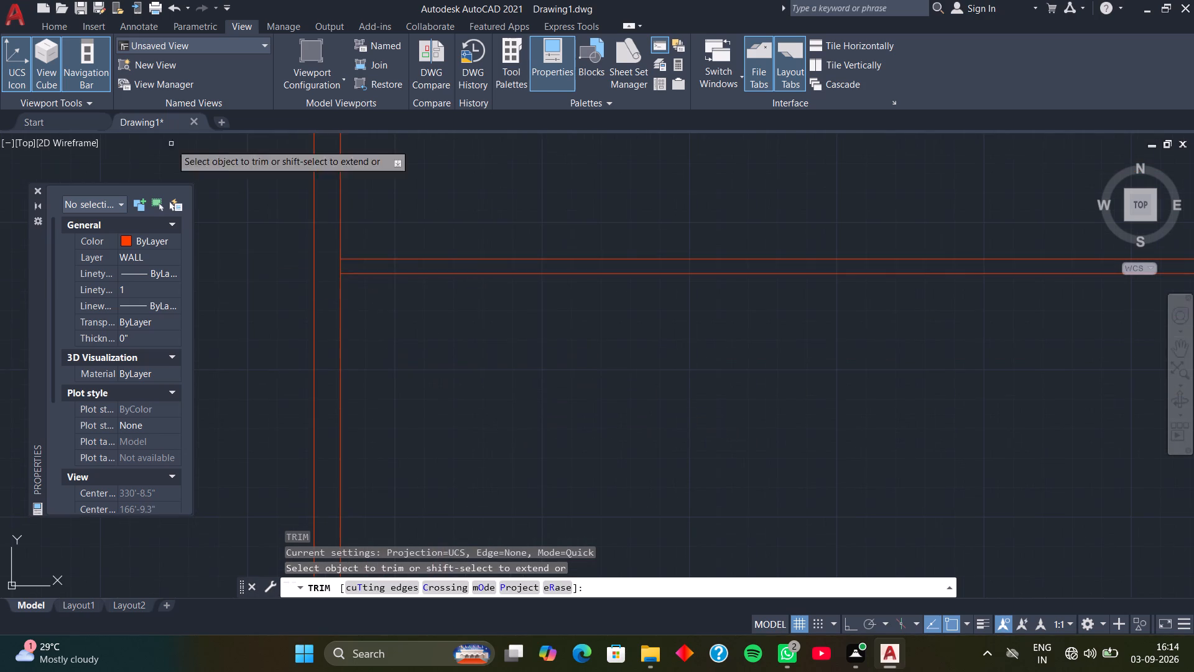
pyautogui.scroll(2, 336, 268)
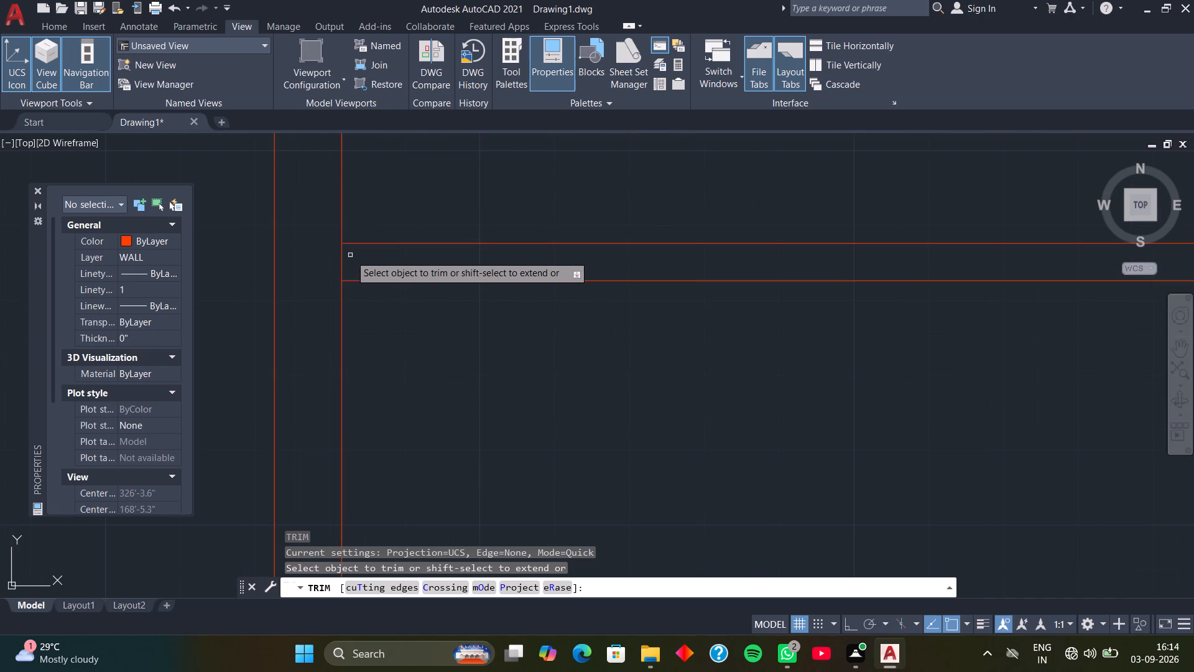
pyautogui.click(343, 264)
pyautogui.scroll(-3, 572, 351)
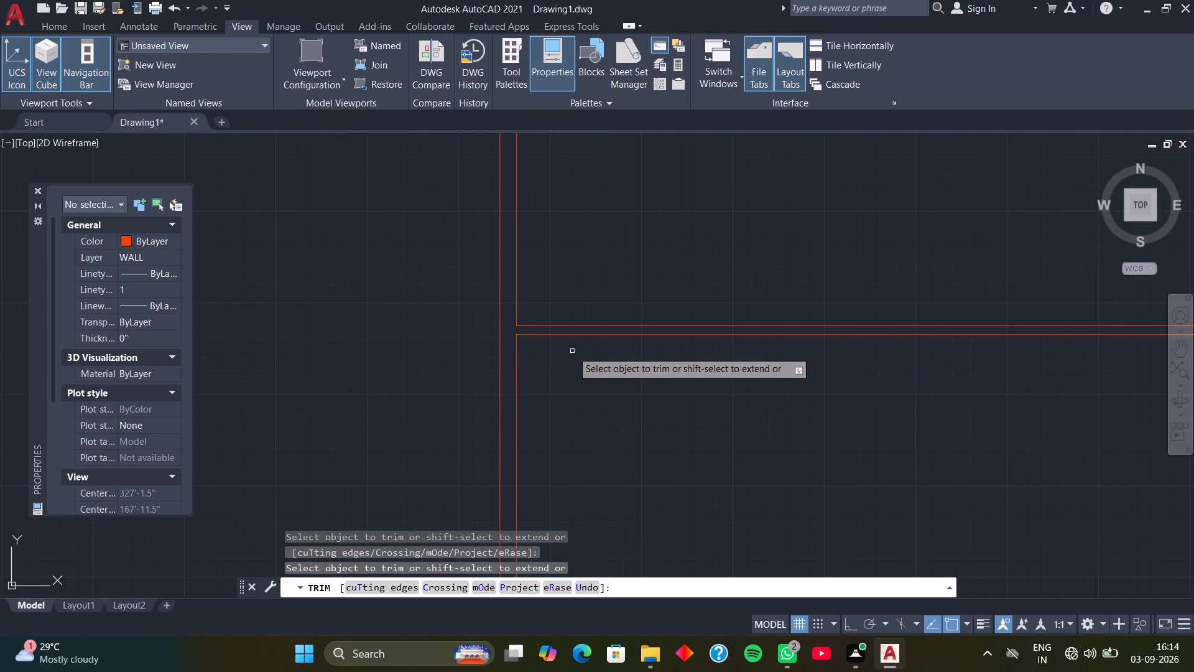
pyautogui.scroll(-1, 572, 351)
pyautogui.press('space')
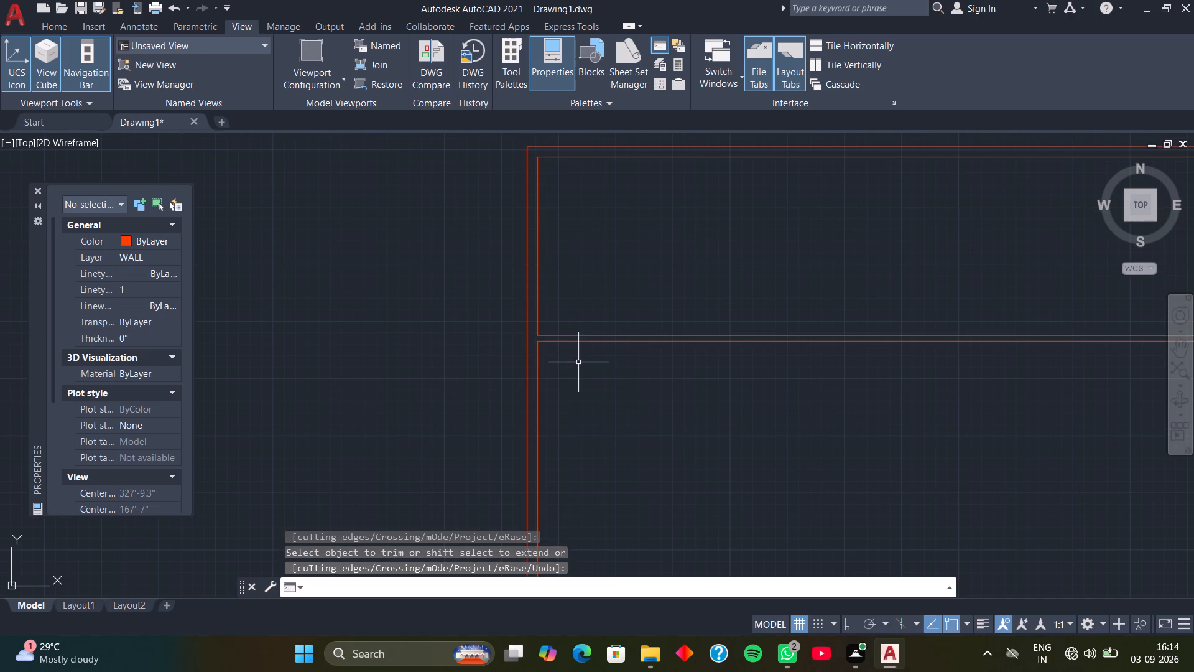
# Offset the upper room's left inner wall line 11' to the right, and that copy 5" further to form a vertical partition.
pyautogui.write('O')
pyautogui.press('space')
pyautogui.press('space')
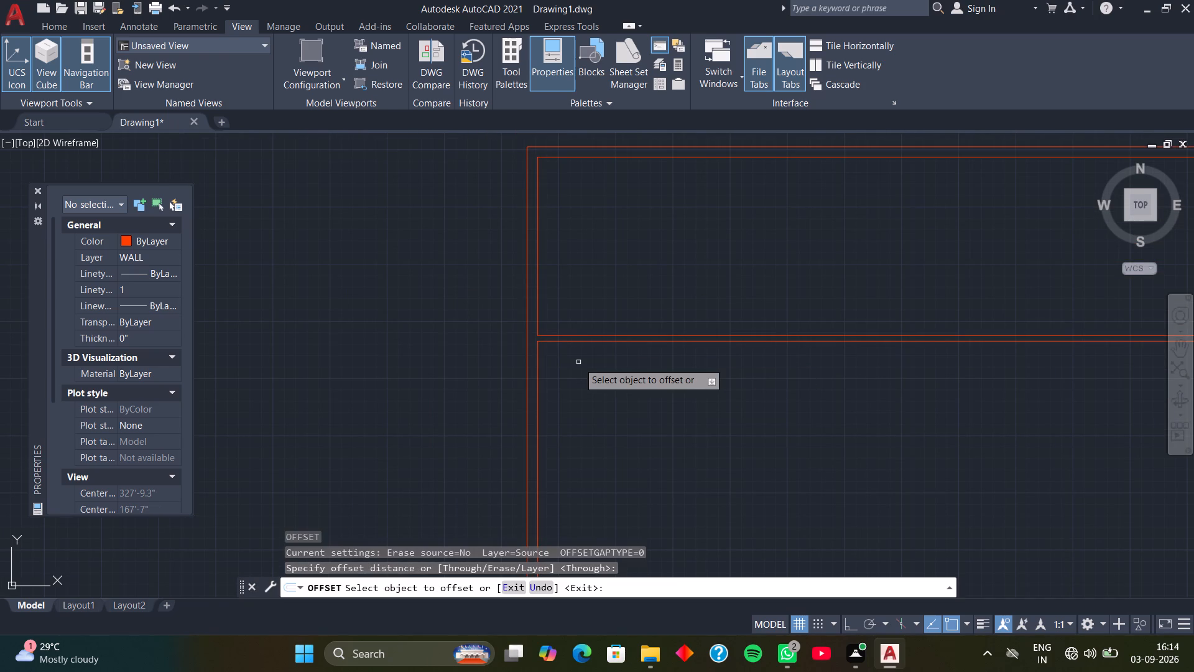
pyautogui.click(539, 233)
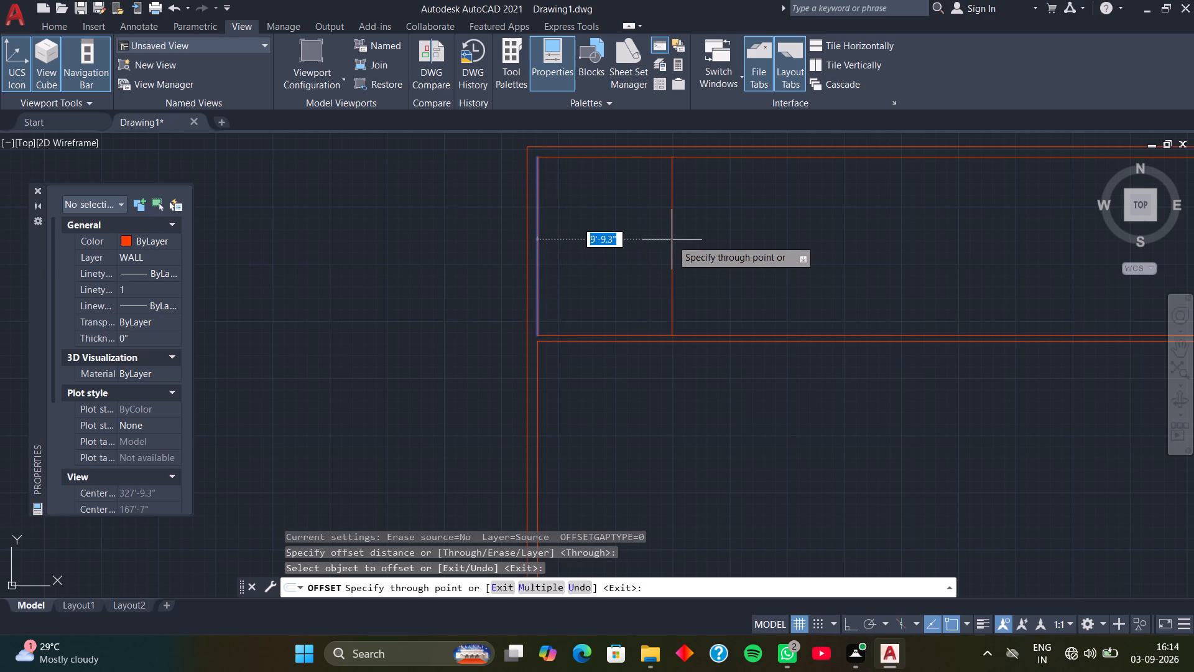
pyautogui.write("11'")
pyautogui.press('Return')
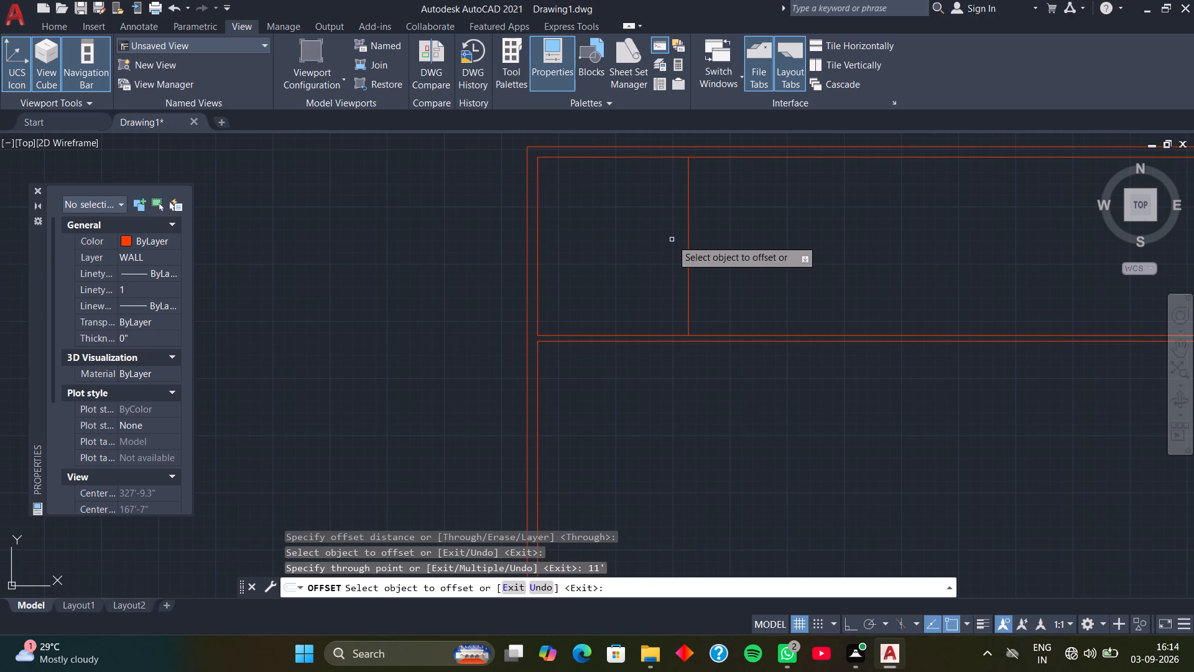
pyautogui.click(688, 248)
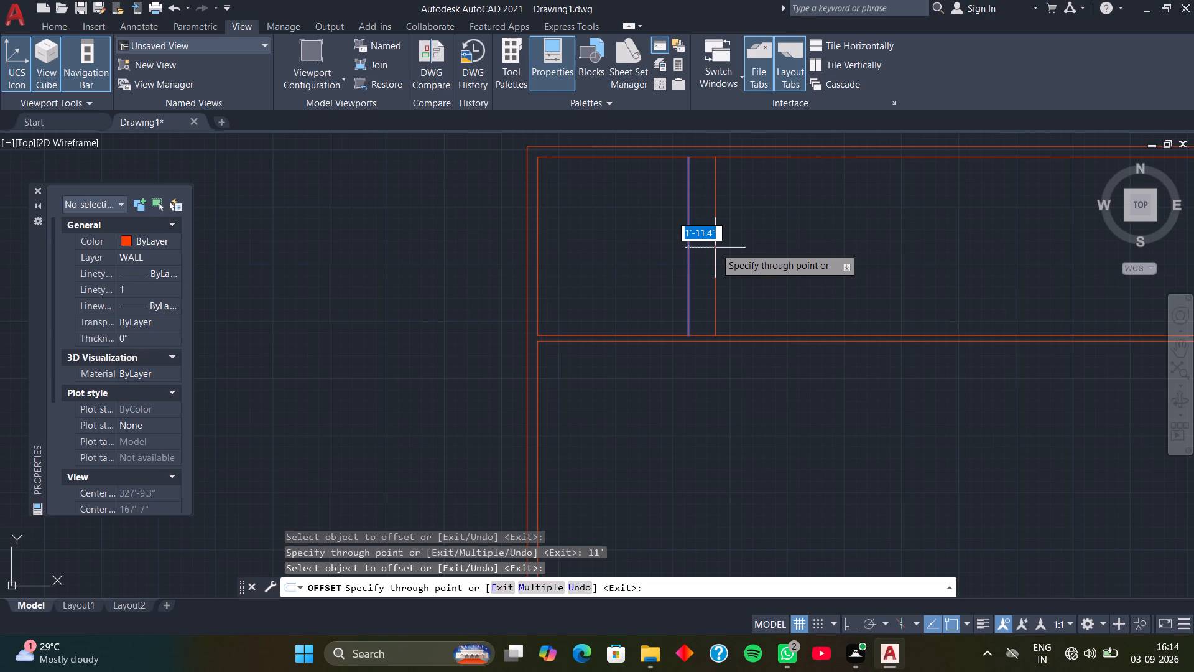
pyautogui.press('5')
pyautogui.press('Return')
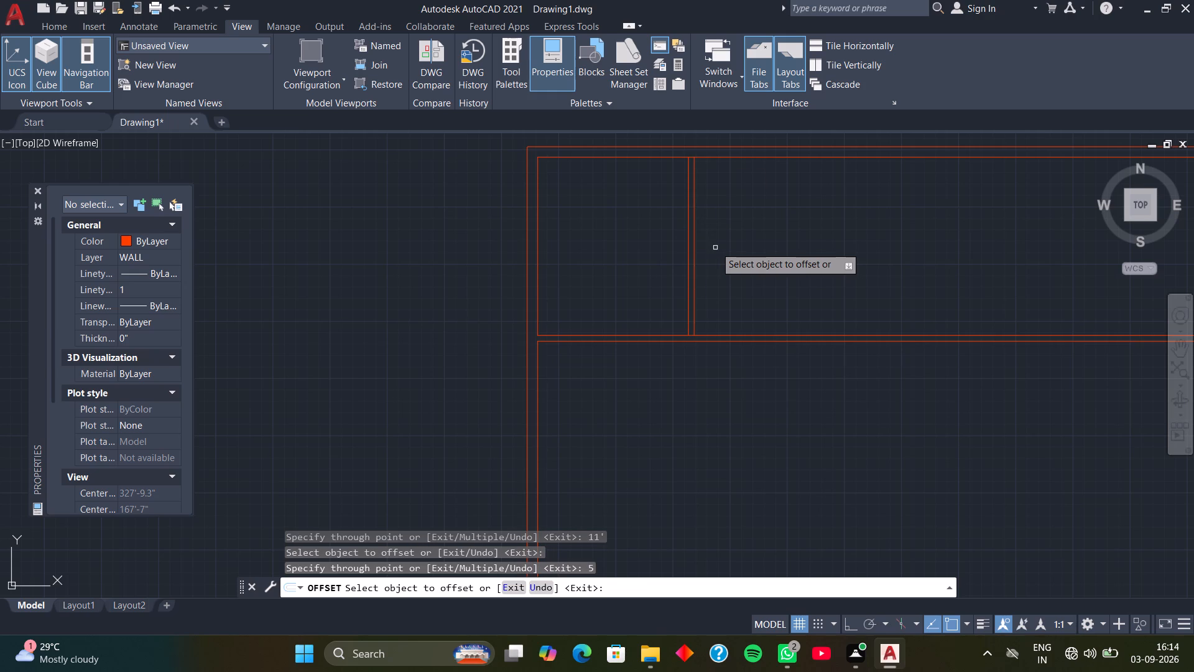
# Offset the vertical partition's right face 11'1" to the right, and that copy 9" further to form the second room's right wall.
pyautogui.scroll(1, 682, 332)
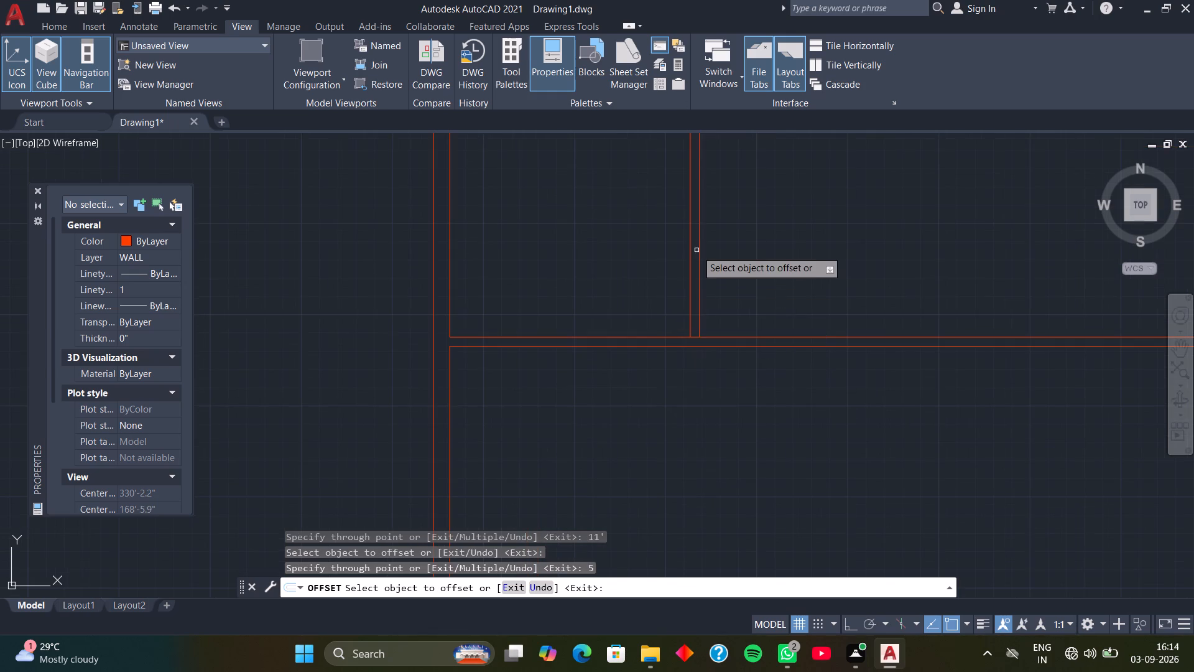
pyautogui.click(701, 253)
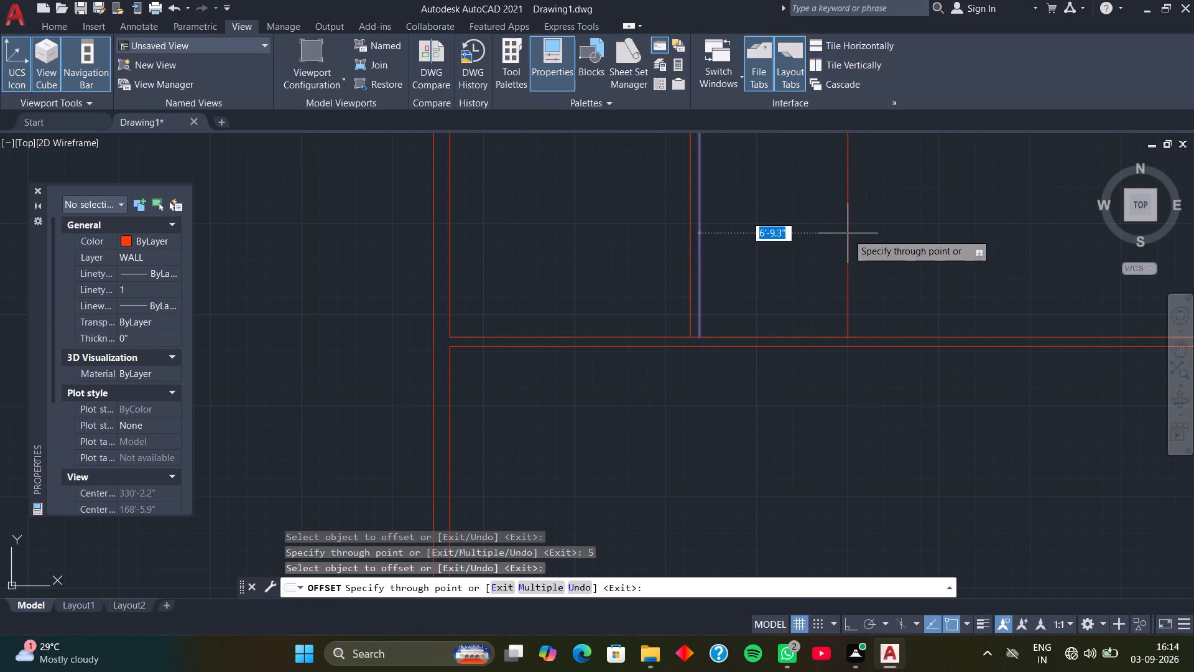
pyautogui.write('11\'1"')
pyautogui.press('Return')
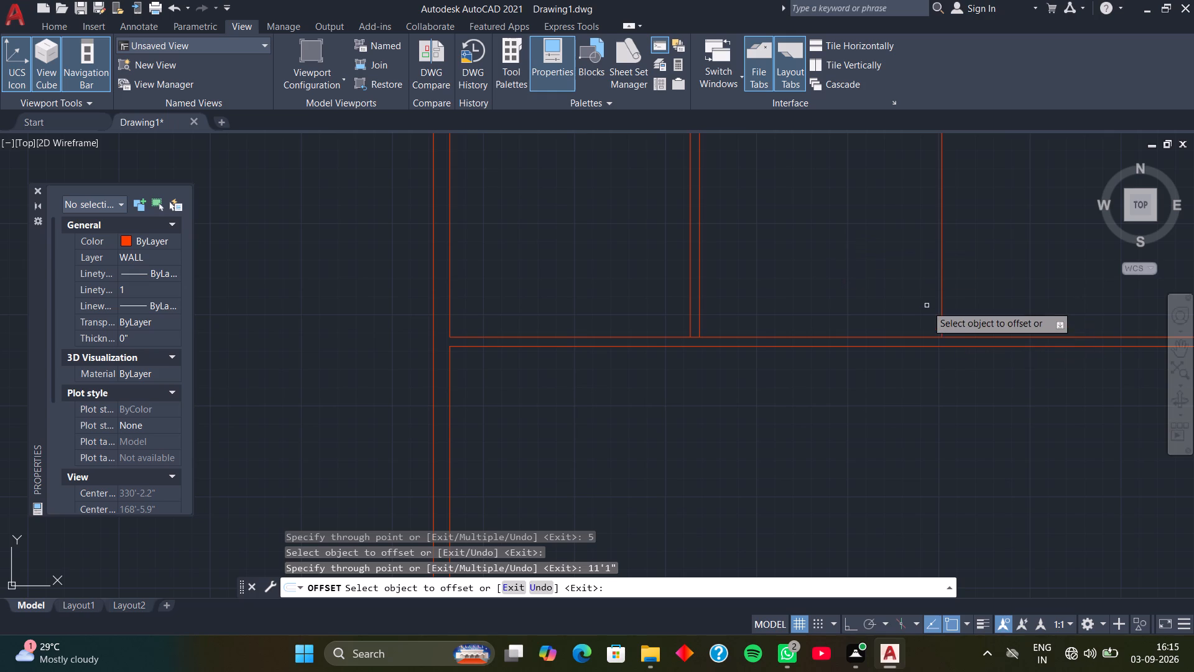
pyautogui.click(943, 304)
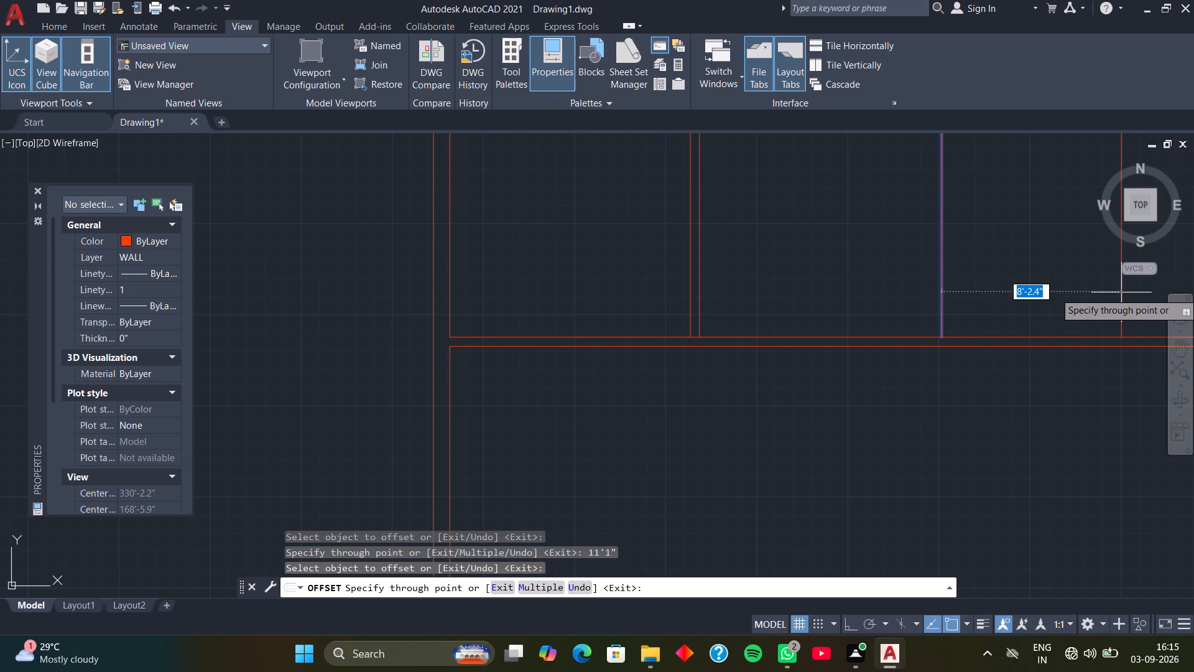
pyautogui.press('9')
pyautogui.press('Return')
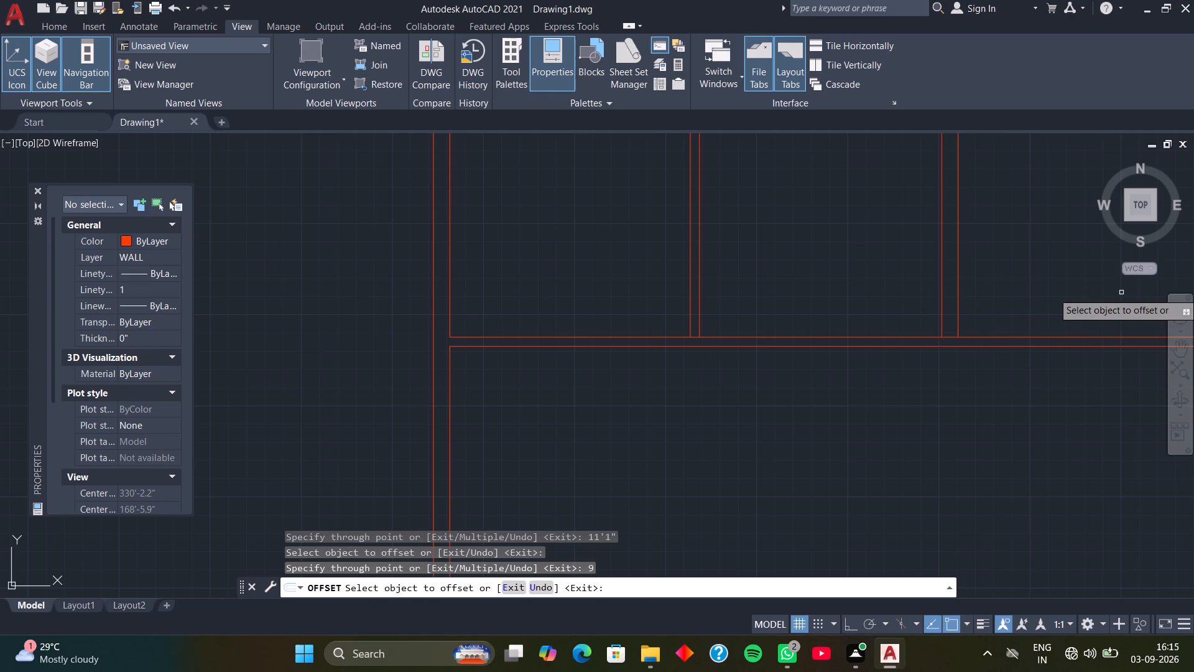
pyautogui.scroll(-1, 861, 320)
pyautogui.moveTo(835, 292); pyautogui.dragTo(519, 556, button='middle')
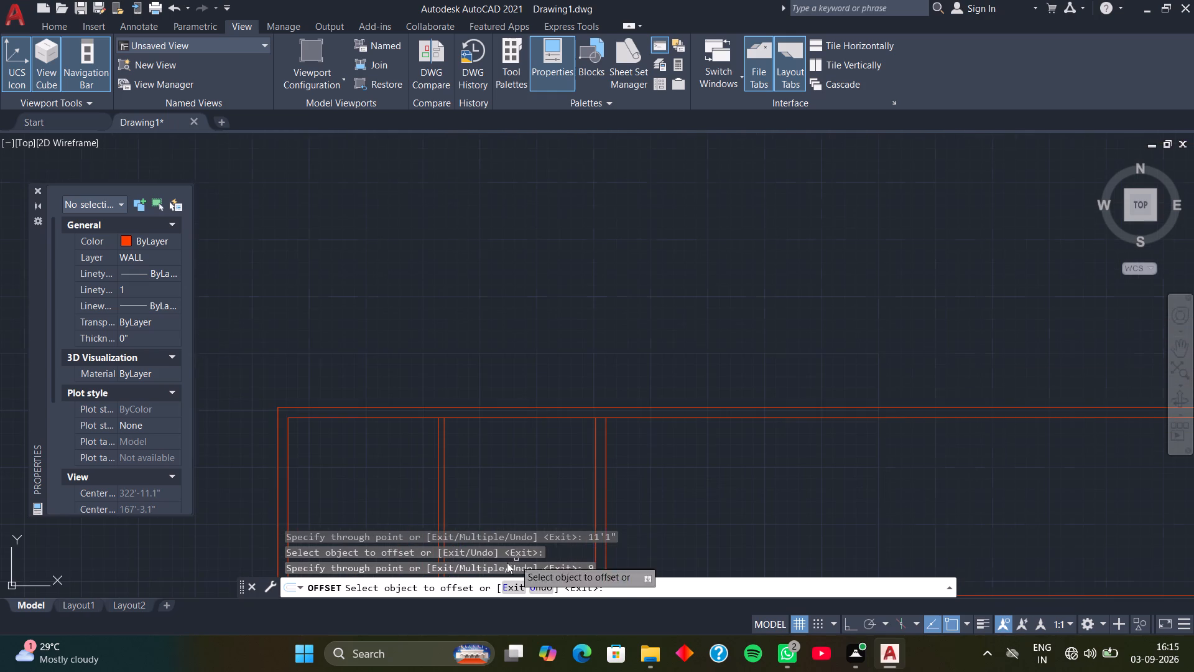
pyautogui.moveTo(511, 510); pyautogui.dragTo(608, 337, button='middle')
pyautogui.press('space')
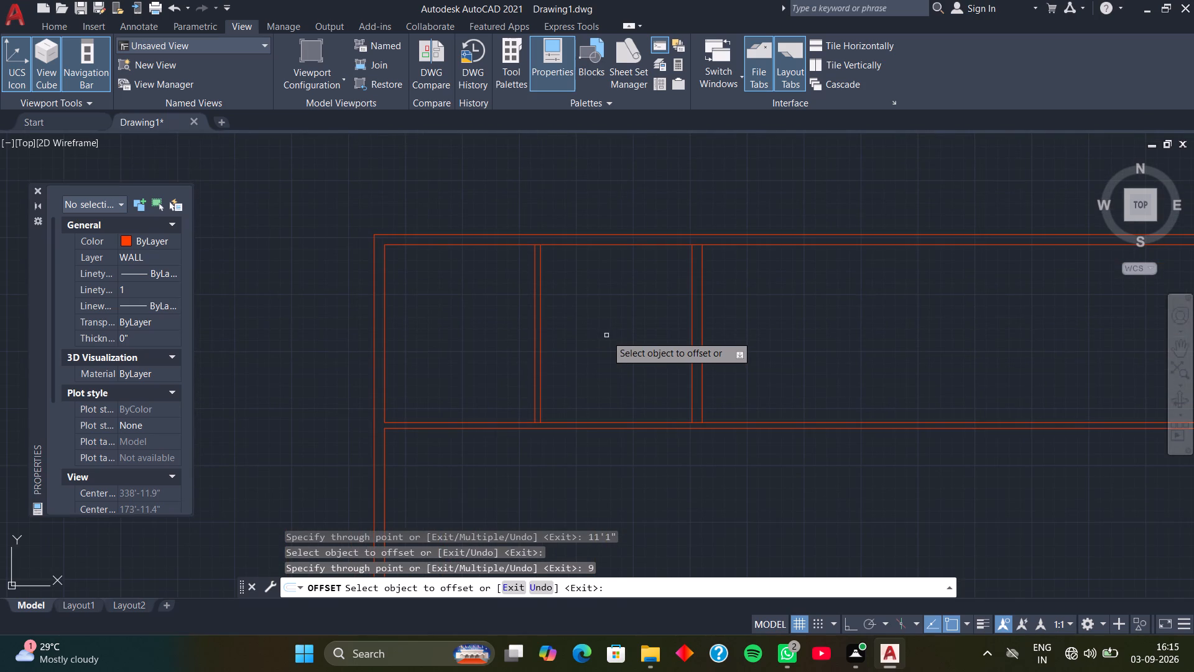
# Extend the outer line of the 9" right wall up to the top wall's outer line.
pyautogui.press('t')
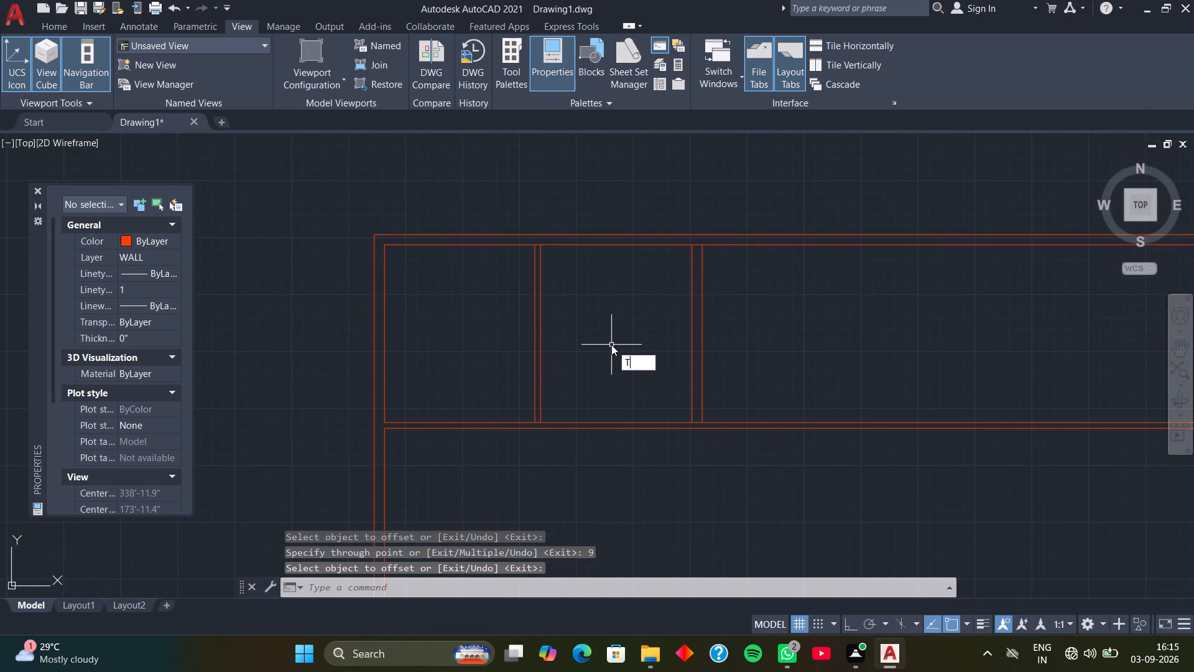
pyautogui.press('Escape')
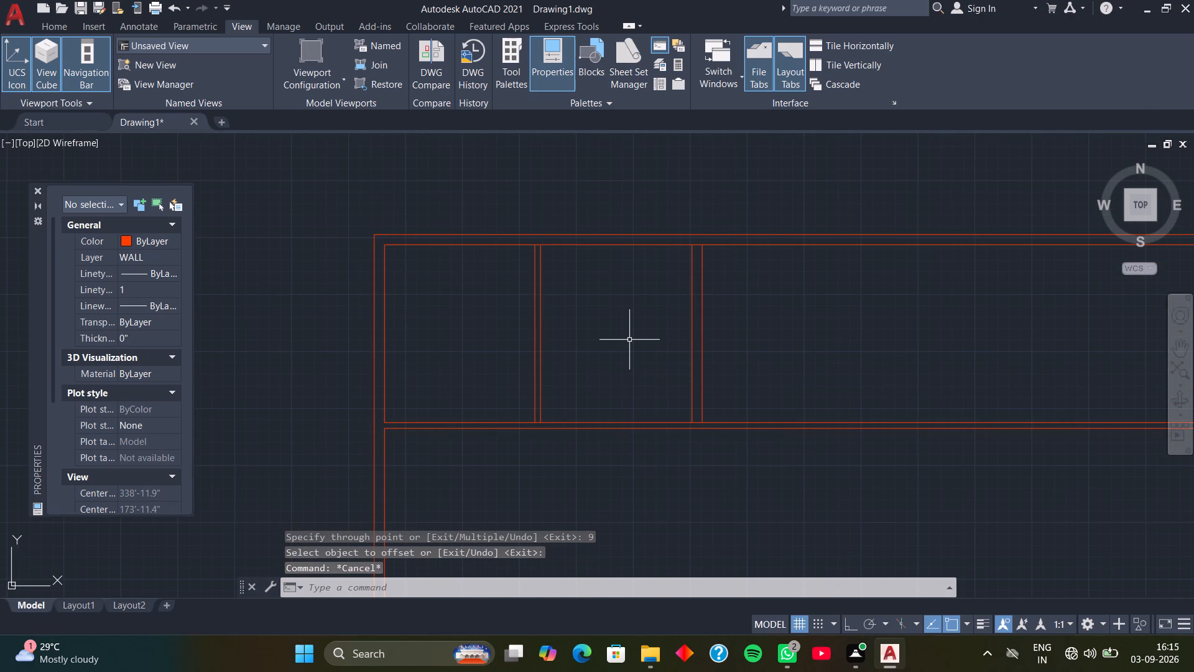
pyautogui.press('e')
pyautogui.write('X')
pyautogui.press('space')
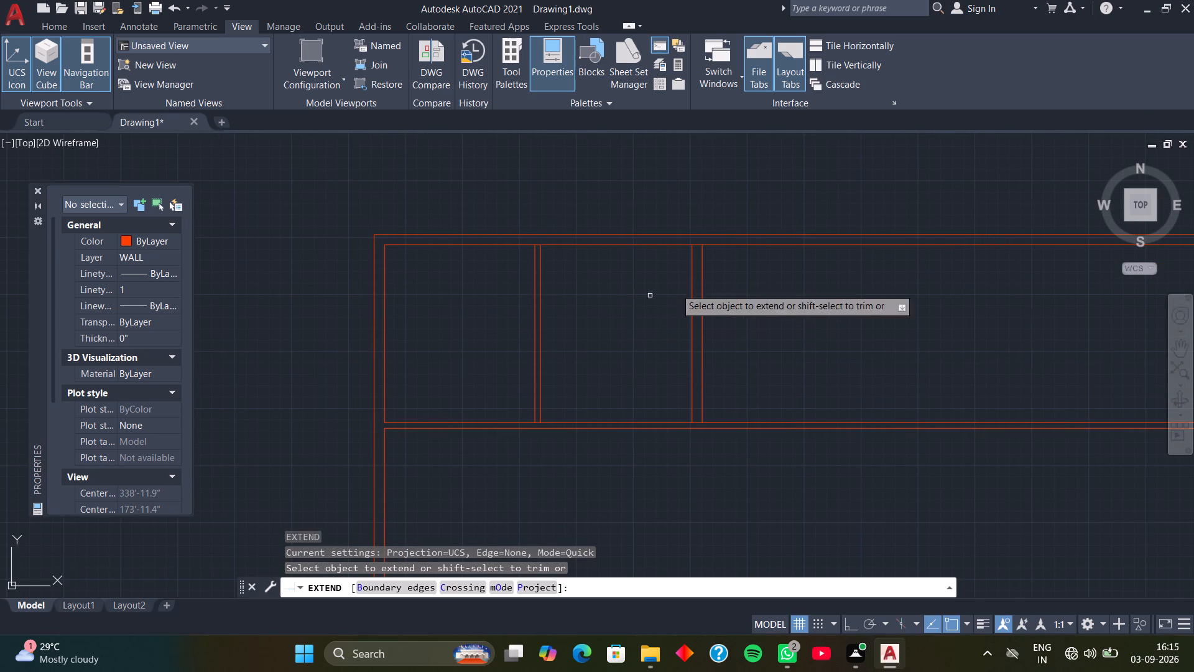
pyautogui.click(703, 282)
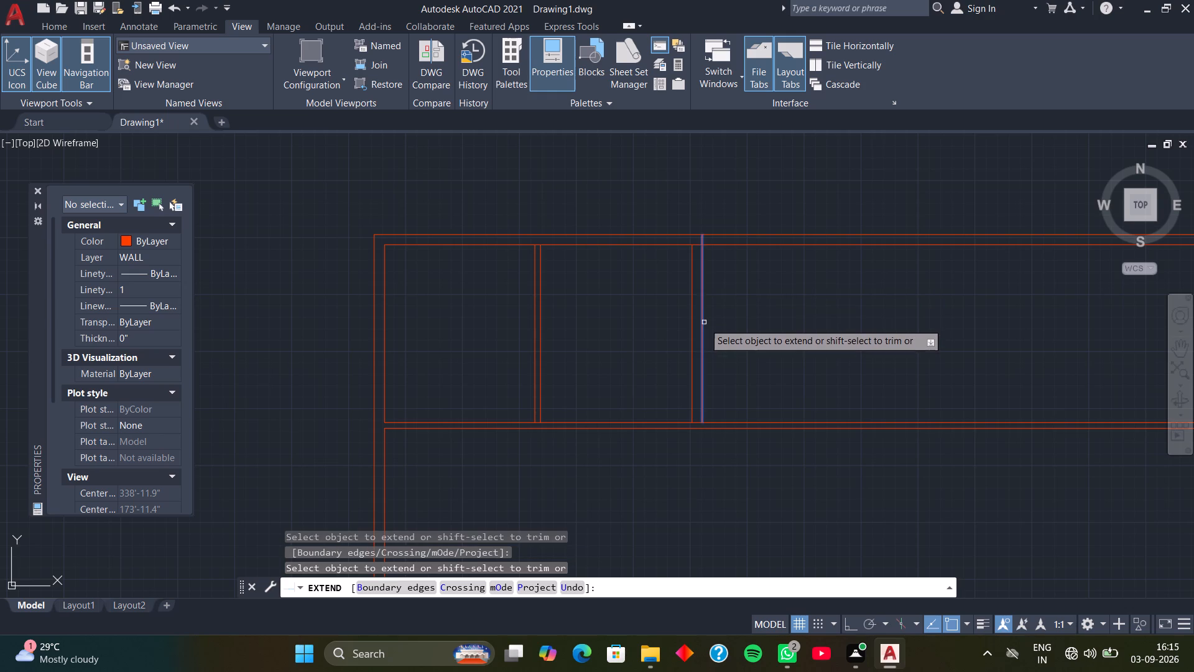
# Extend both lines of the 9" right wall down to the lower line of the horizontal partition.
pyautogui.click(701, 403)
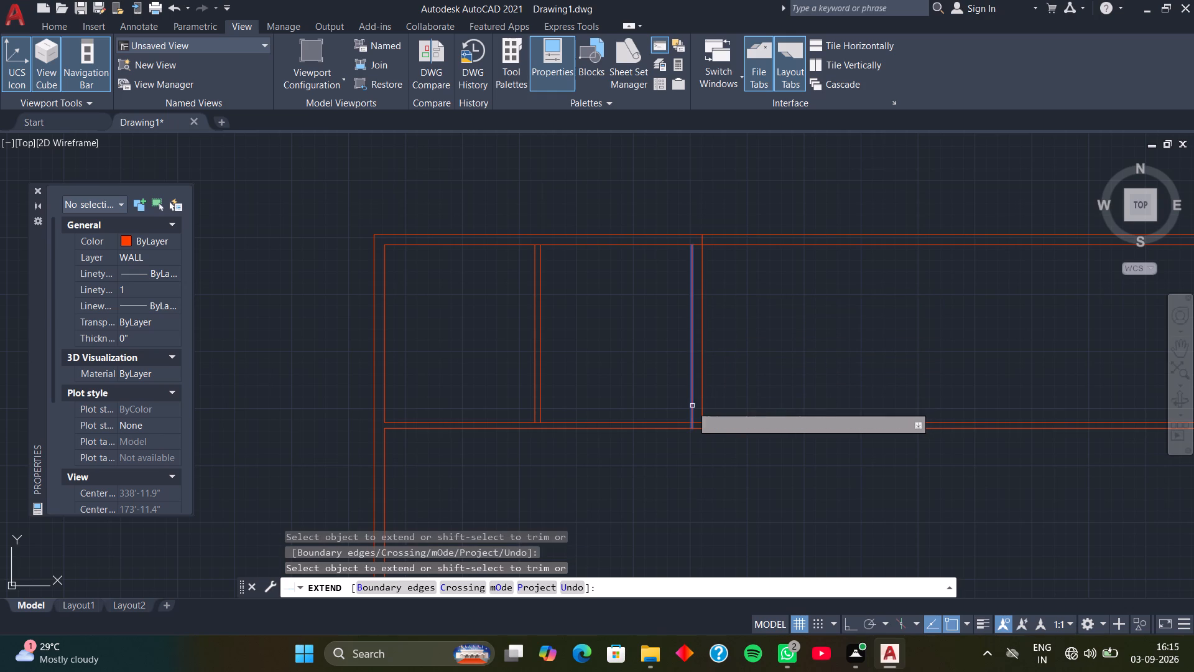
pyautogui.click(692, 406)
pyautogui.press('space')
# Trim the top wall and partition lines beyond the right wall's outer line, and clear the inner line's overrun at the upper-right corner.
pyautogui.write('TR')
pyautogui.press('space')
pyautogui.moveTo(819, 134); pyautogui.dragTo(935, 574)
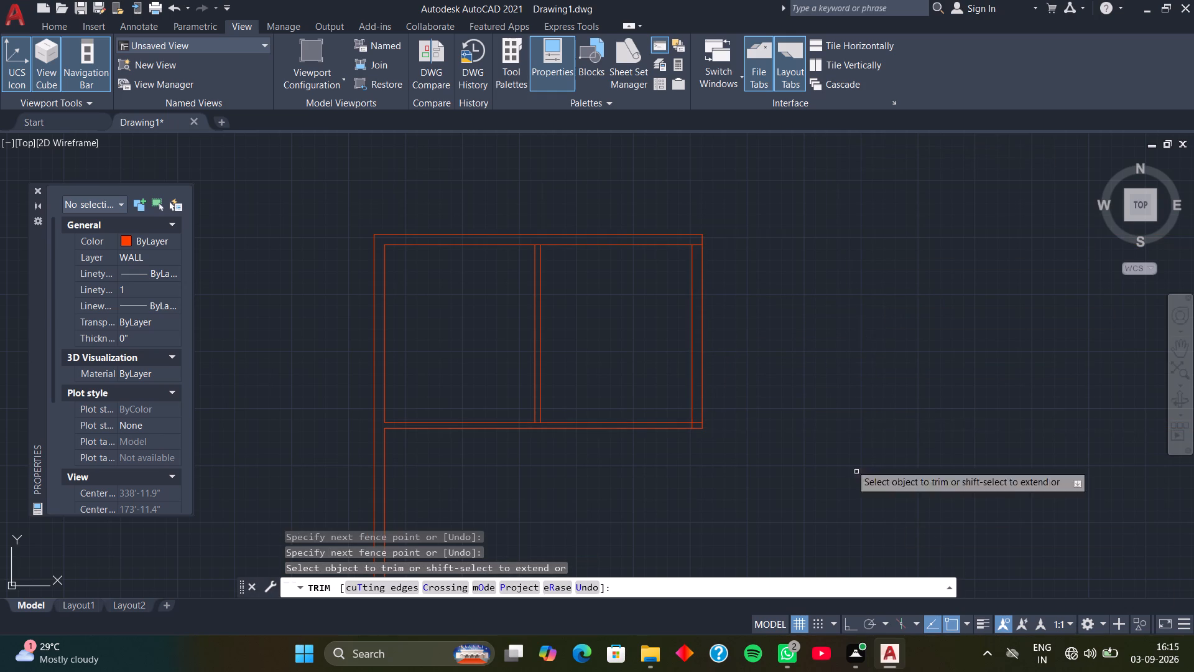
pyautogui.scroll(3, 708, 262)
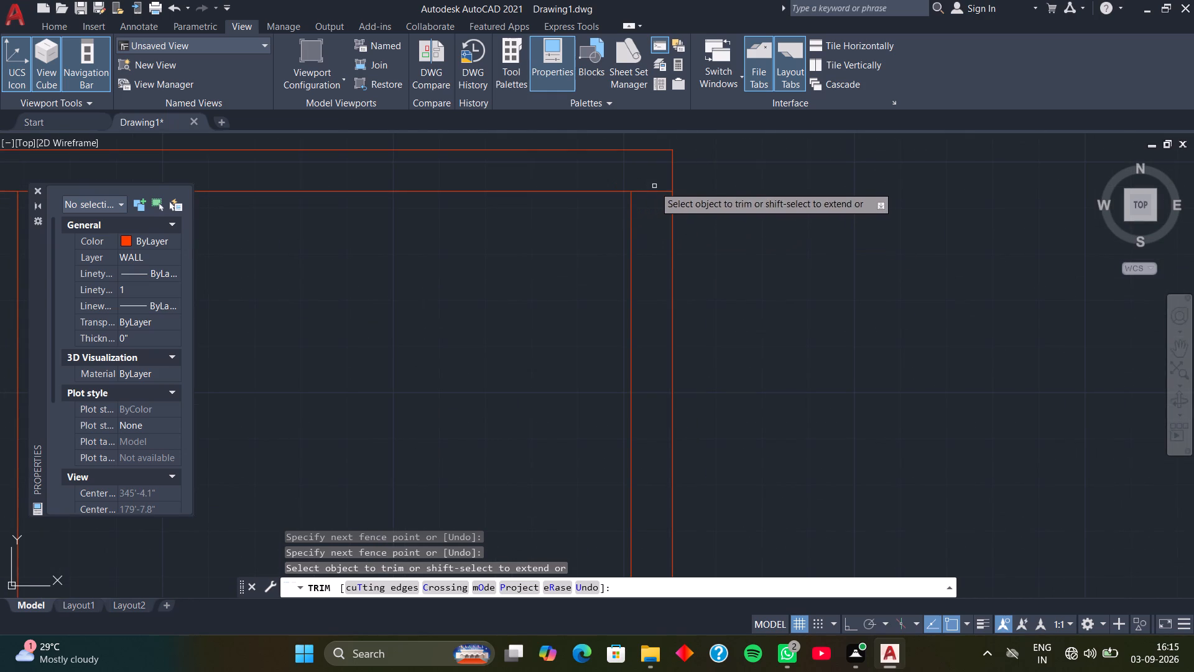
pyautogui.click(655, 192)
# Trim the top wall's inner line and the horizontal partition's upper line between the two vertical partition lines to open both junctions.
pyautogui.scroll(-2, 414, 373)
pyautogui.moveTo(380, 401); pyautogui.dragTo(413, 391, button='middle')
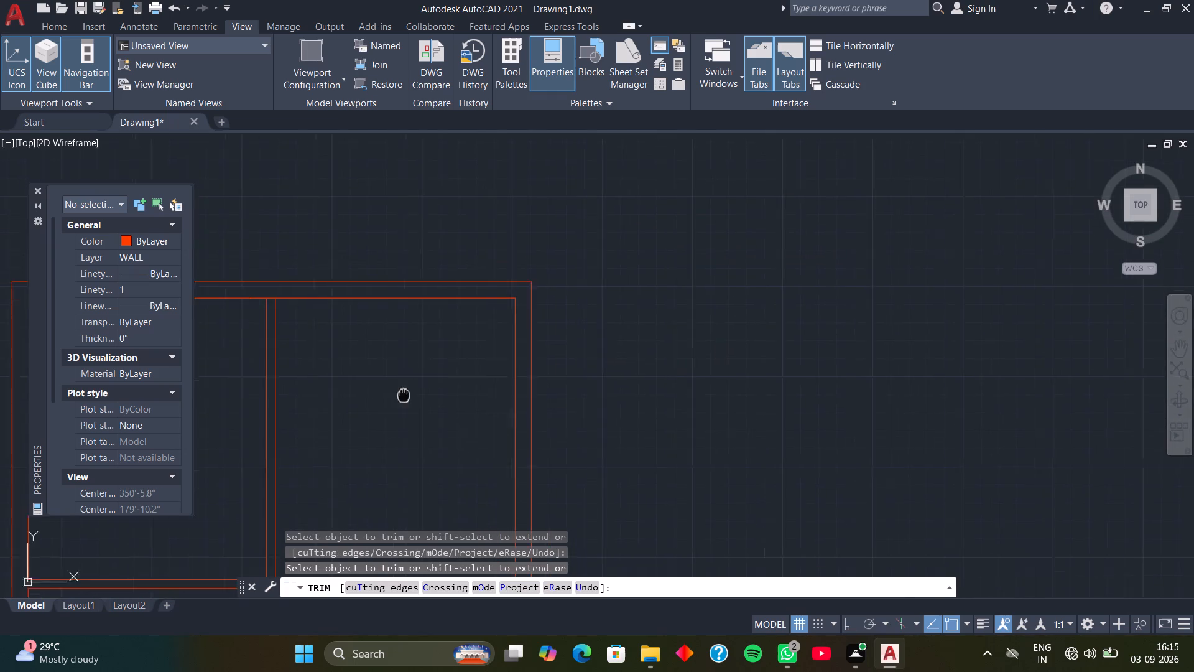
pyautogui.moveTo(413, 391); pyautogui.dragTo(781, 413, button='middle')
pyautogui.scroll(2, 637, 315)
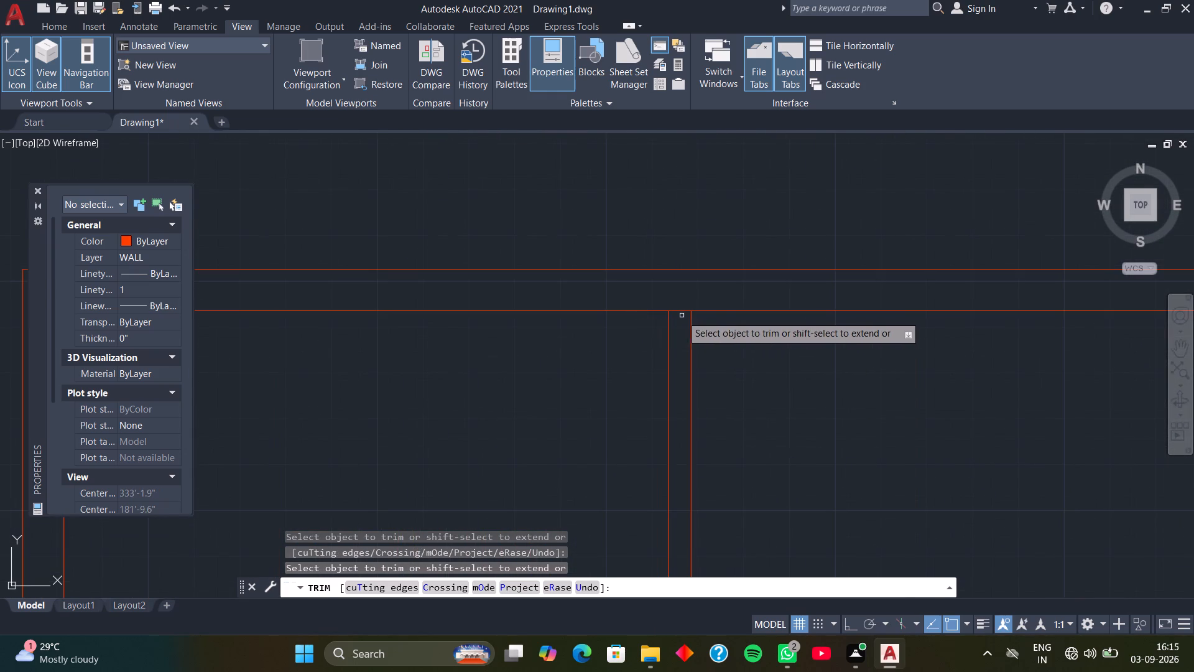
pyautogui.click(685, 312)
pyautogui.scroll(-2, 739, 321)
pyautogui.moveTo(767, 424); pyautogui.dragTo(634, 208, button='middle')
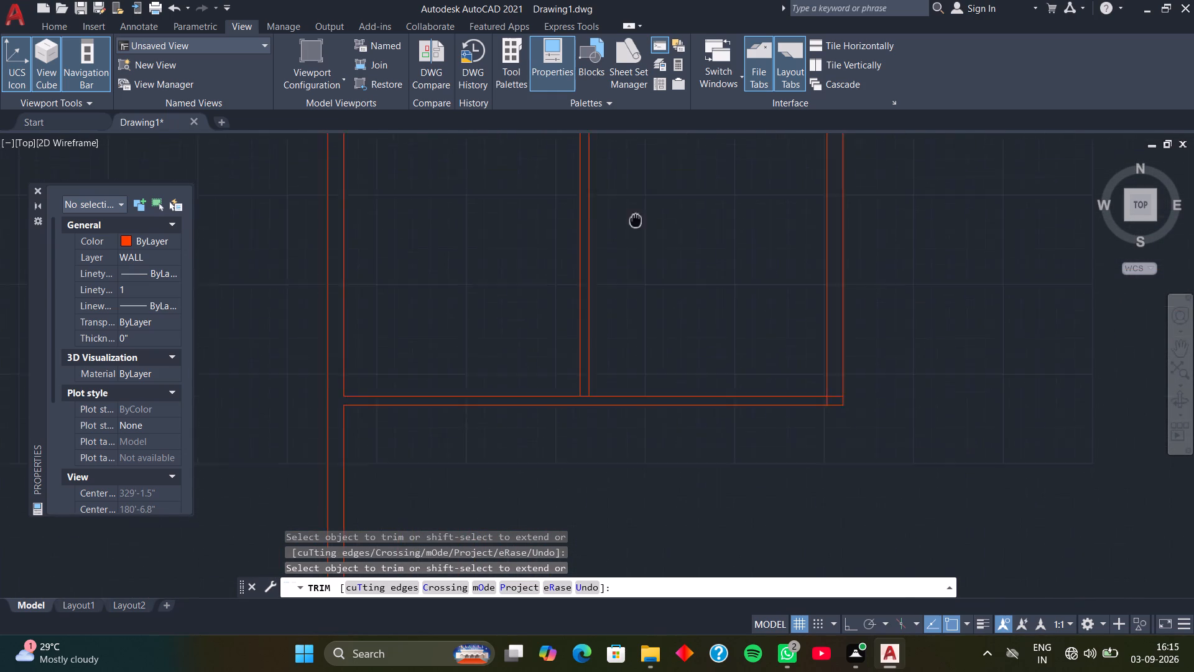
pyautogui.moveTo(634, 208); pyautogui.dragTo(619, 121, button='middle')
pyautogui.scroll(2, 576, 295)
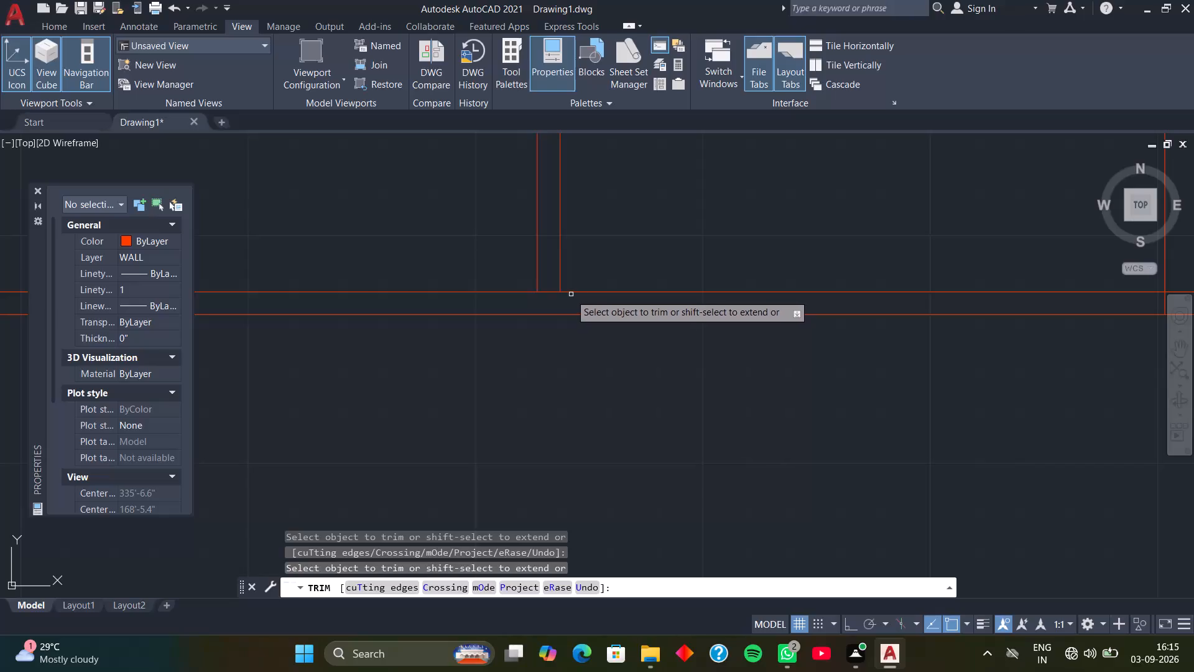
pyautogui.click(551, 292)
# Trim the overlapping inner line ends at the second room's lower-right corner where the right wall meets the horizontal partition.
pyautogui.scroll(-2, 1193, 344)
pyautogui.moveTo(1192, 345); pyautogui.dragTo(634, 403, button='middle')
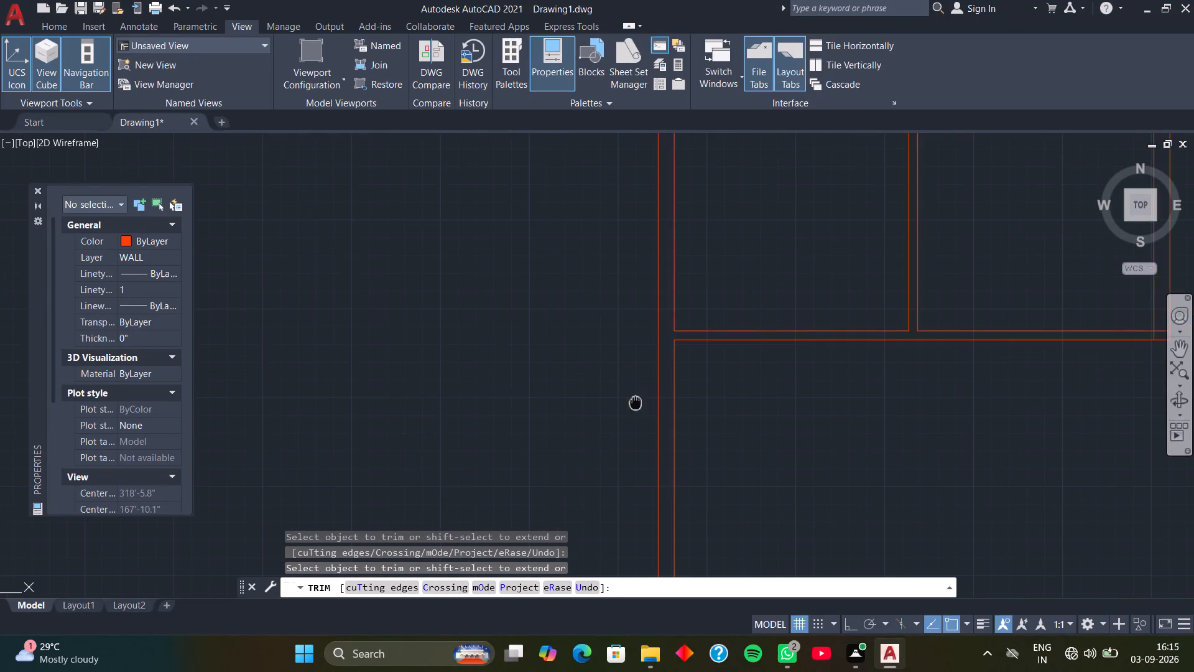
pyautogui.moveTo(634, 403); pyautogui.dragTo(622, 403, button='middle')
pyautogui.scroll(3, 614, 383)
pyautogui.moveTo(622, 366); pyautogui.dragTo(606, 406)
pyautogui.moveTo(583, 404); pyautogui.dragTo(611, 401)
pyautogui.scroll(-2, 611, 398)
pyautogui.moveTo(541, 465); pyautogui.dragTo(590, 460, button='middle')
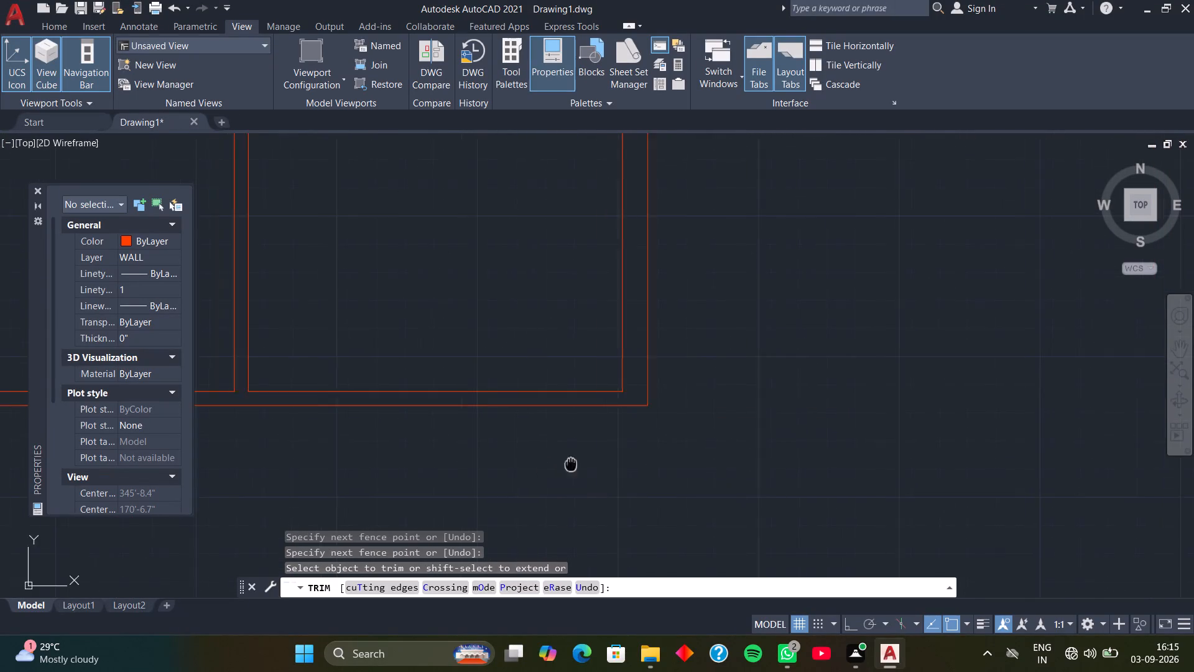
pyautogui.moveTo(590, 460); pyautogui.dragTo(810, 363, button='middle')
pyautogui.moveTo(427, 357); pyautogui.dragTo(882, 381, button='middle')
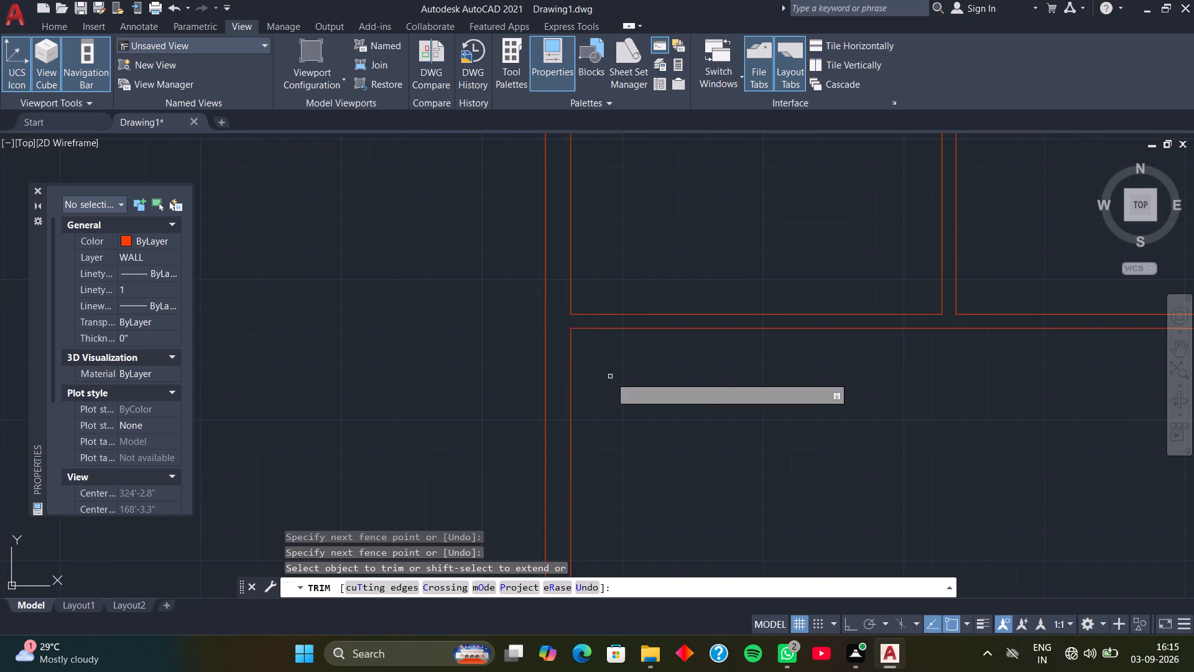
pyautogui.scroll(-2, 631, 371)
pyautogui.moveTo(670, 296); pyautogui.dragTo(506, 312, button='middle')
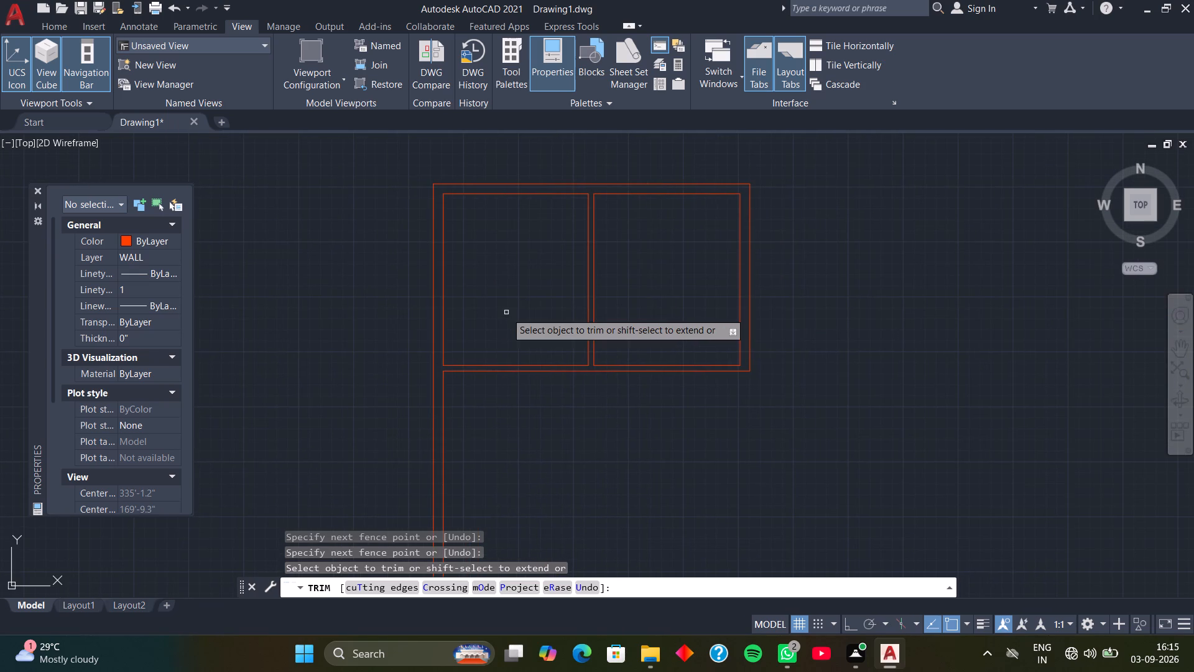
pyautogui.press('space')
# Offset the horizontal partition's lower line 6'6" downward, and that copy 5" further to form a second horizontal partition.
pyautogui.write('O')
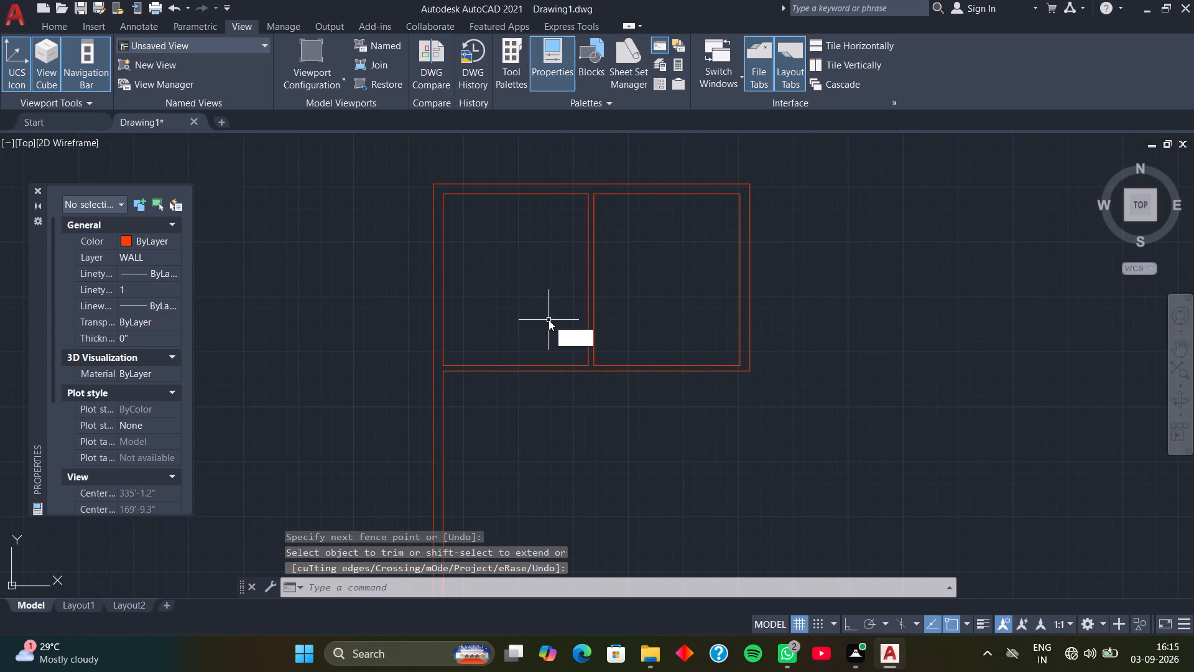
pyautogui.press('space')
pyautogui.press('space')
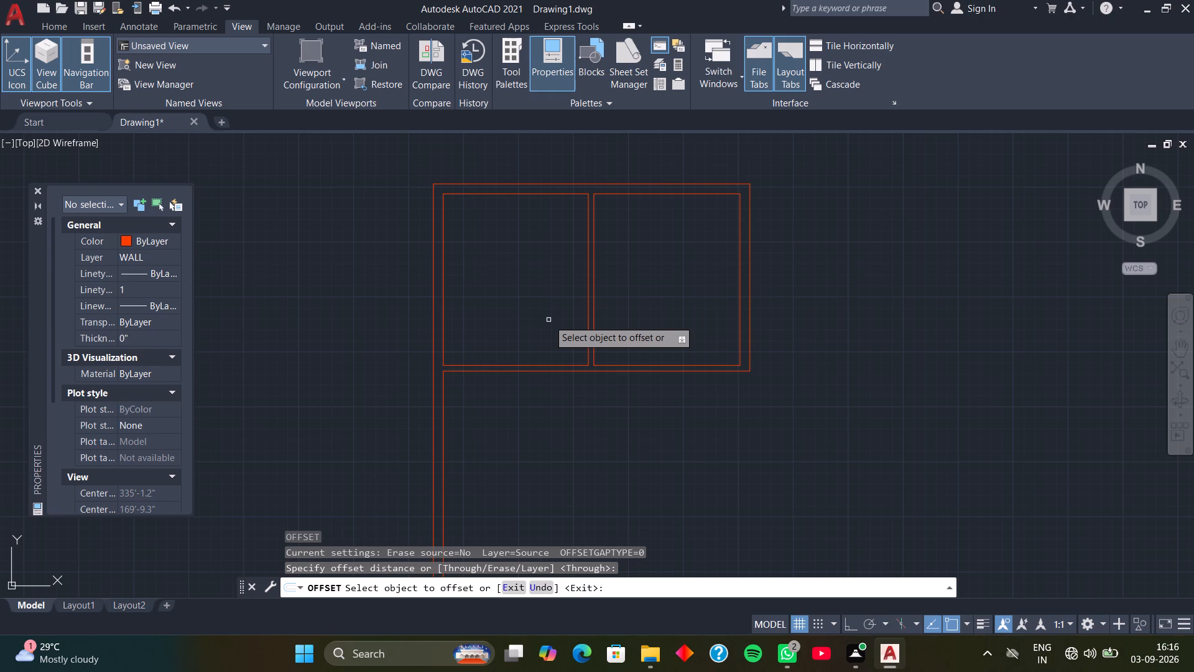
pyautogui.click(519, 371)
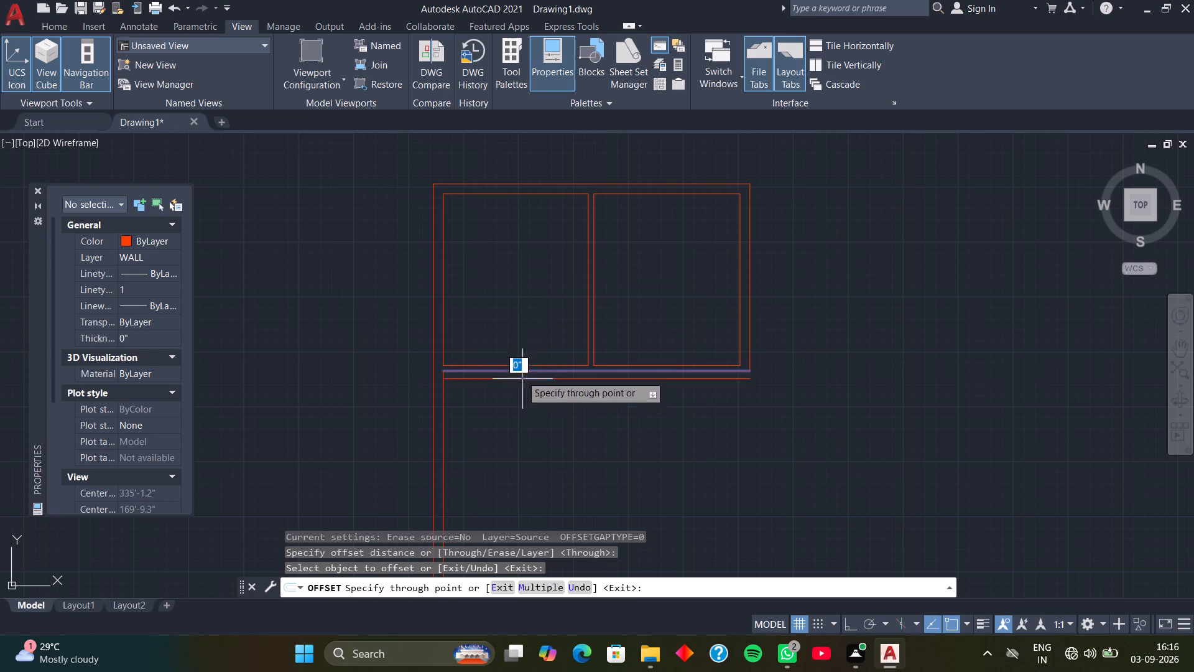
pyautogui.press('6')
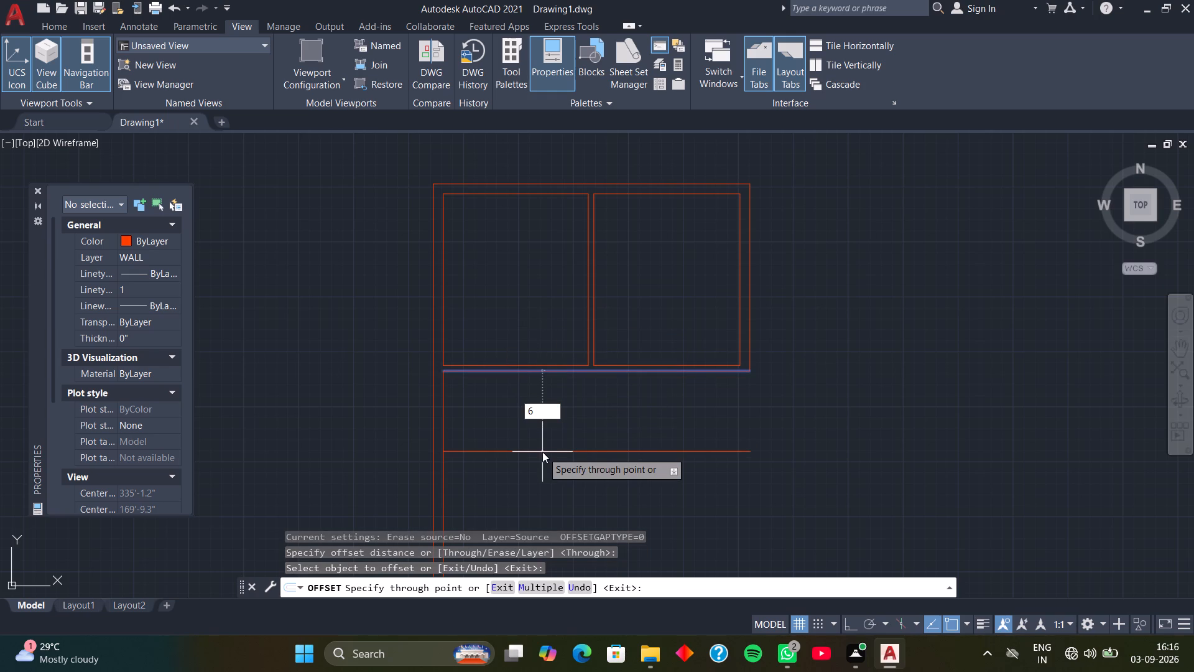
pyautogui.press("'")
pyautogui.press('6')
pyautogui.press('Return')
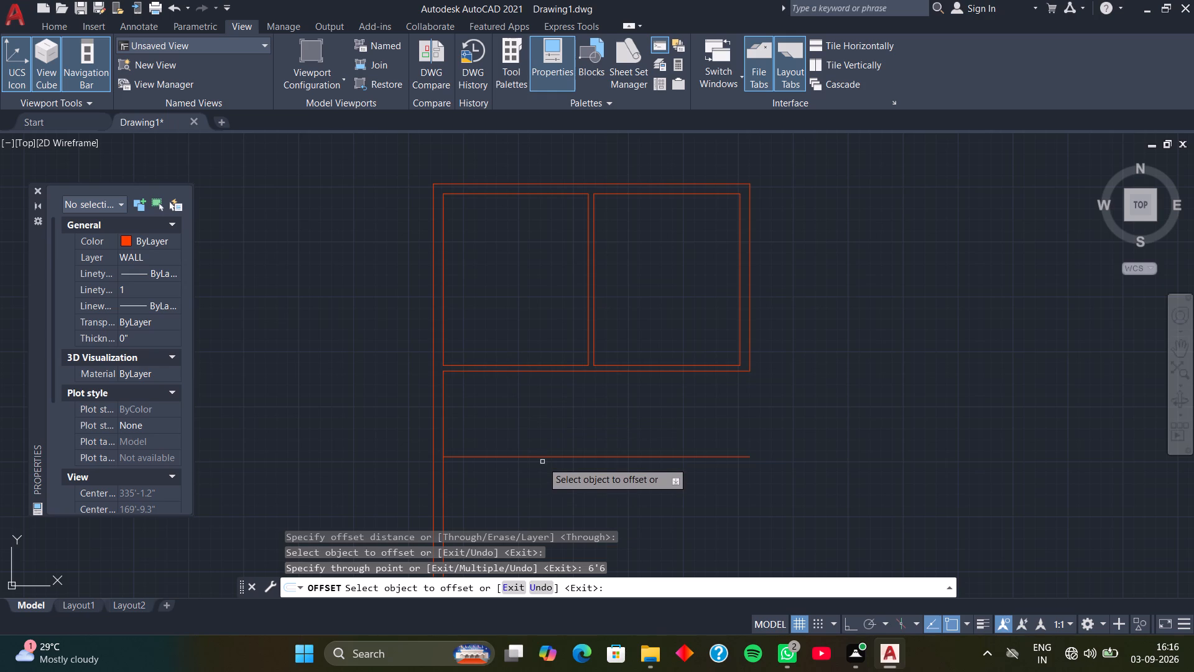
pyautogui.click(540, 456)
pyautogui.press('5')
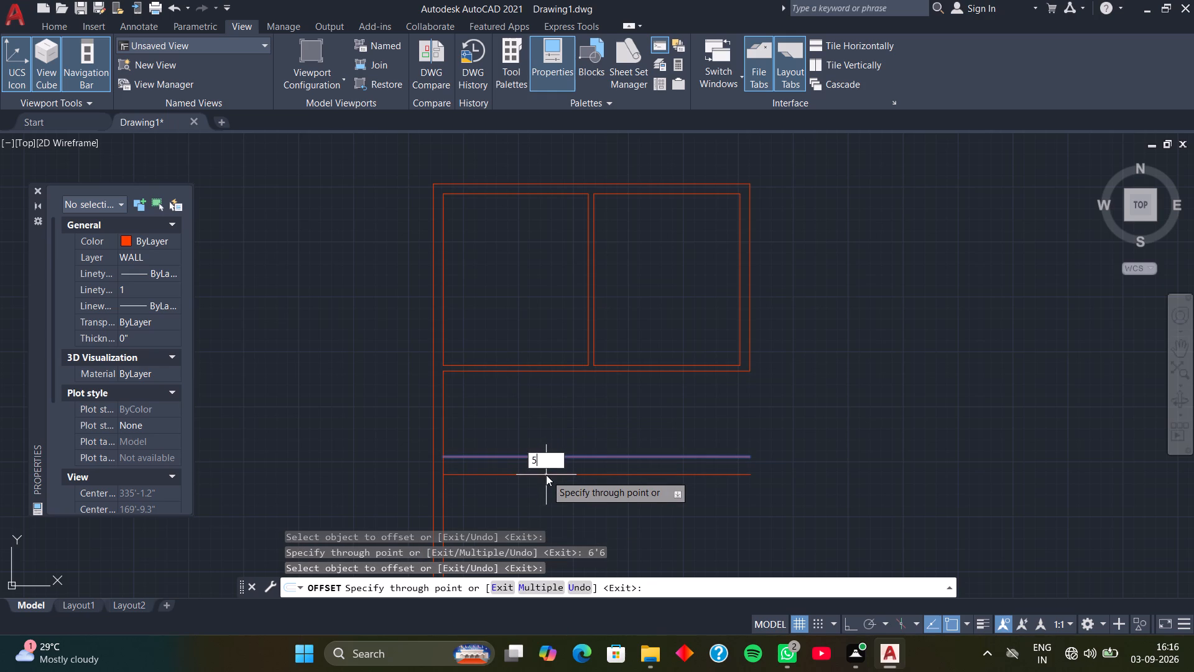
pyautogui.press('Return')
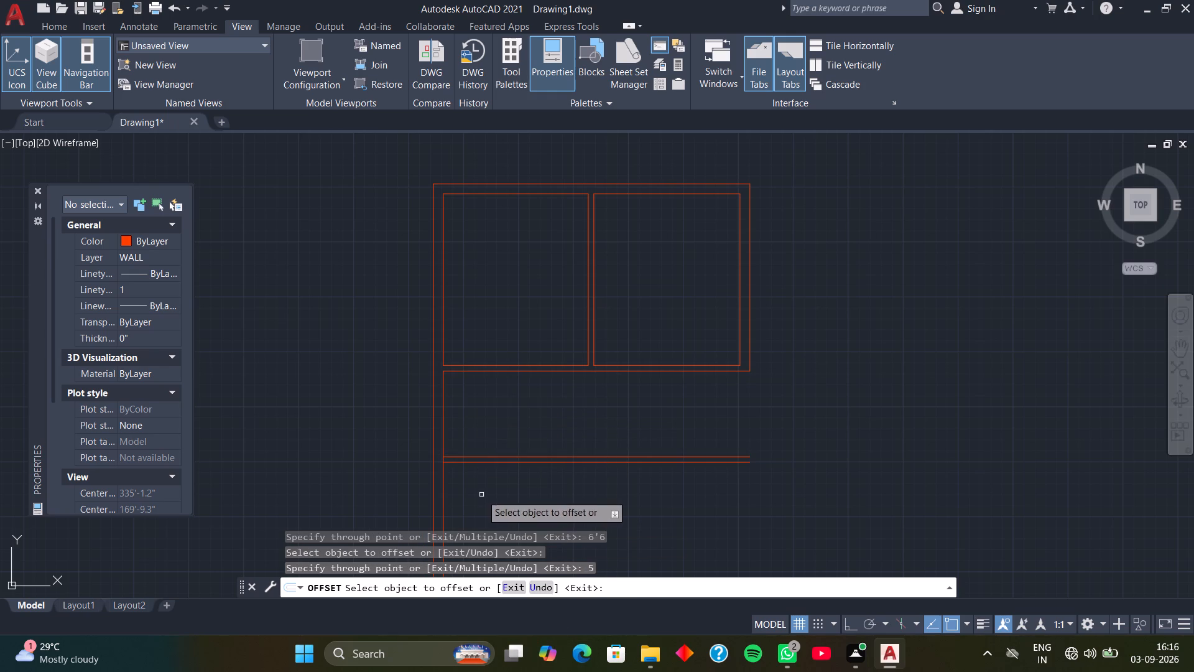
pyautogui.scroll(3, 479, 495)
pyautogui.moveTo(373, 431); pyautogui.dragTo(404, 424, button='middle')
pyautogui.press('space')
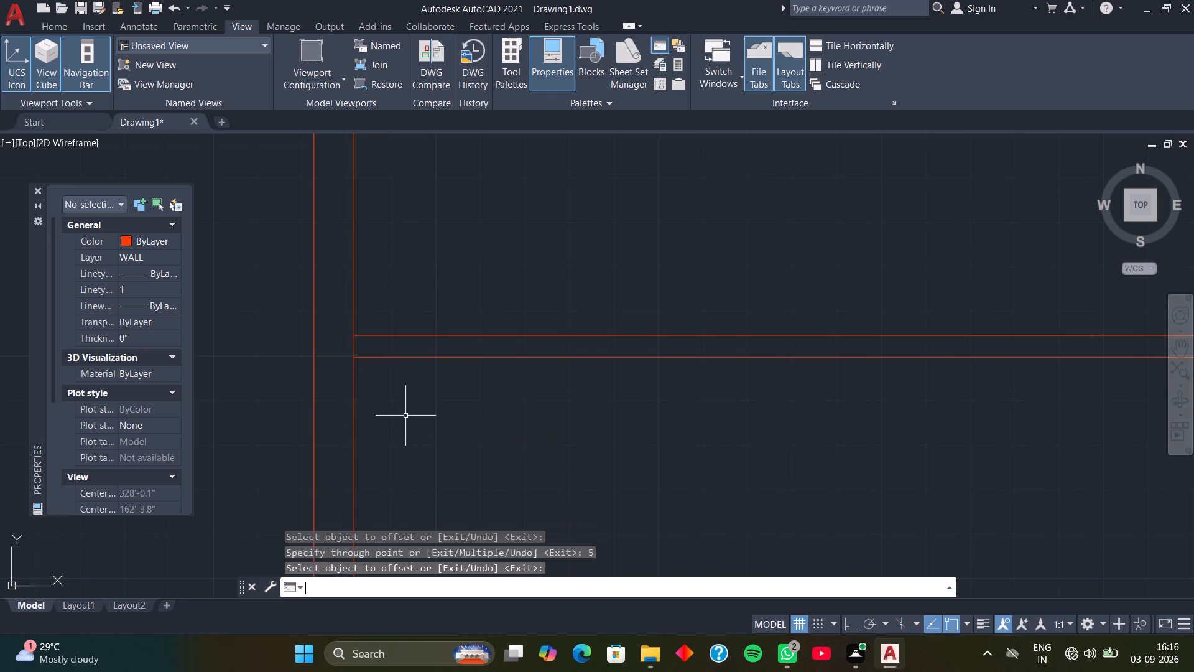
# Trim the left wall's inner line between the second horizontal partition's two lines to open the junction.
pyautogui.write('TR')
pyautogui.press('space')
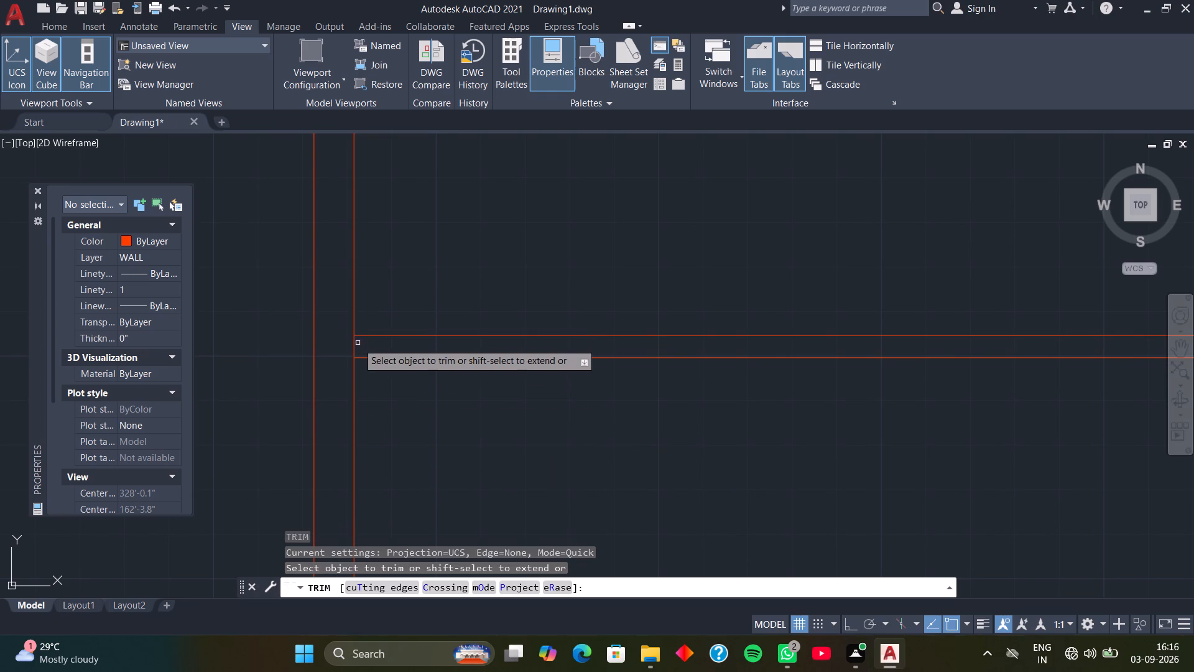
pyautogui.click(356, 347)
pyautogui.click(351, 347)
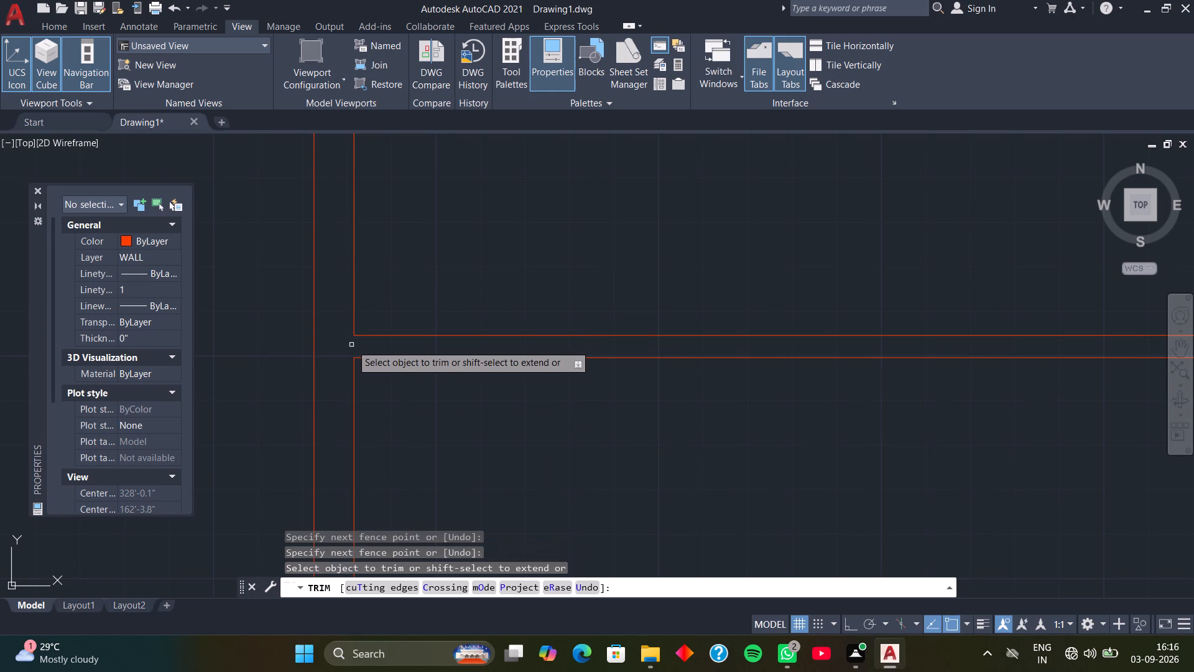
pyautogui.press('space')
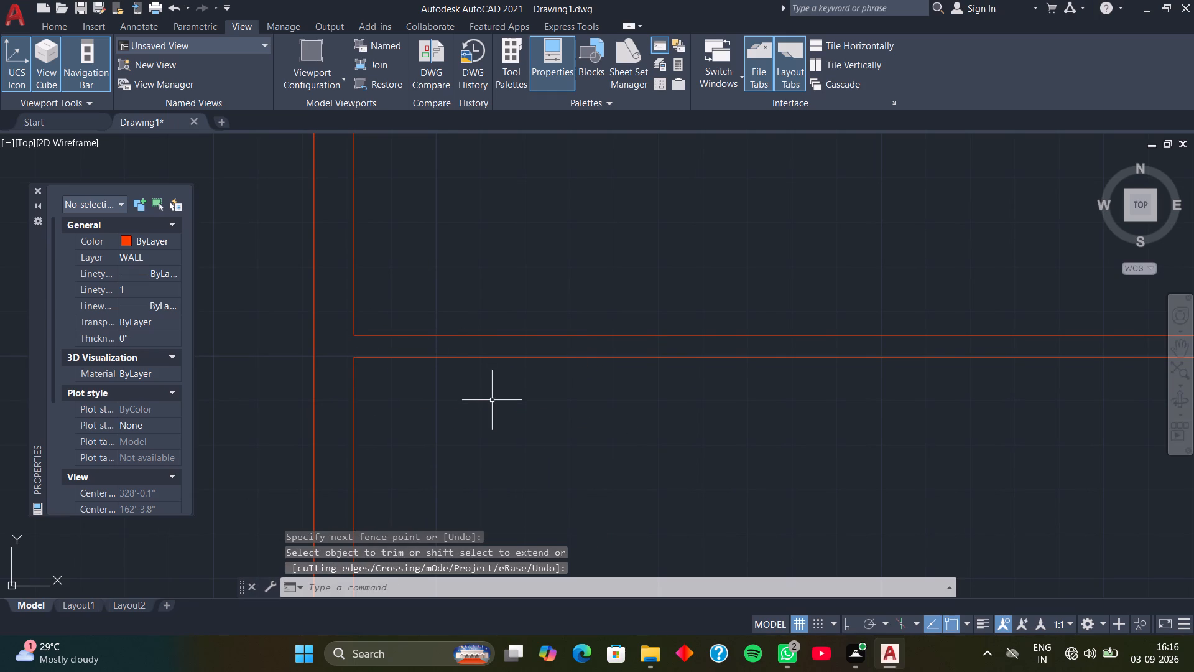
# Offset the left inner wall line below the second horizontal partition 11' to the right, and that copy 5" further.
pyautogui.scroll(-2, 506, 417)
pyautogui.moveTo(517, 431); pyautogui.dragTo(465, 343, button='middle')
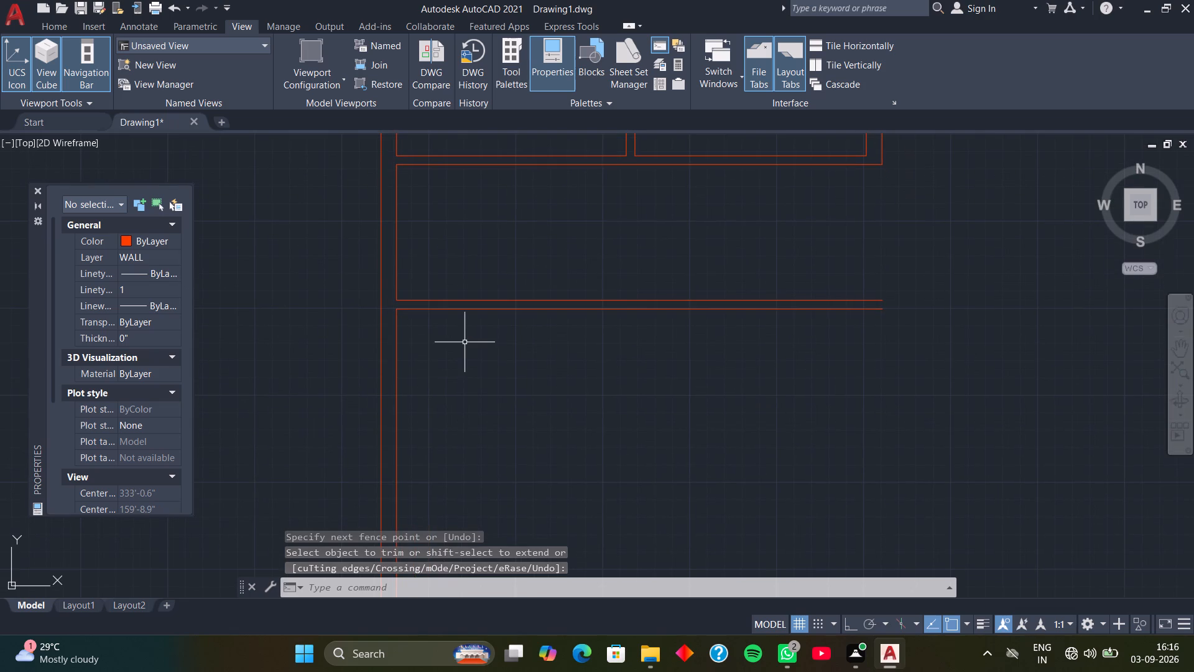
pyautogui.press('o')
pyautogui.press('space')
pyautogui.press('space')
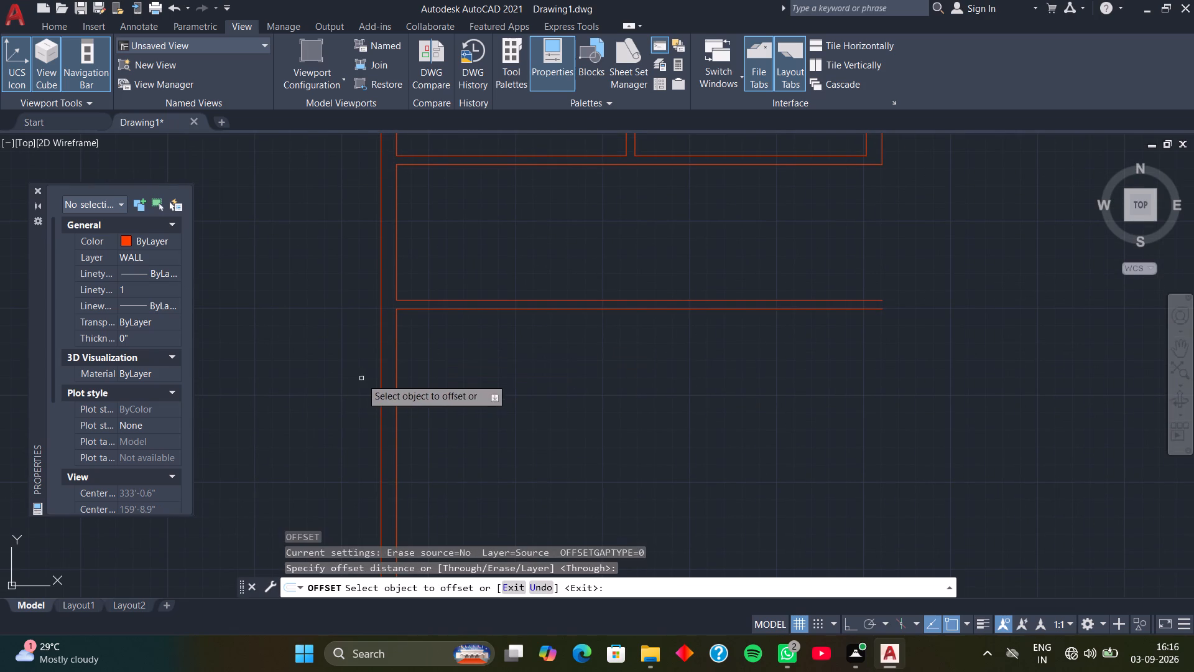
pyautogui.click(396, 385)
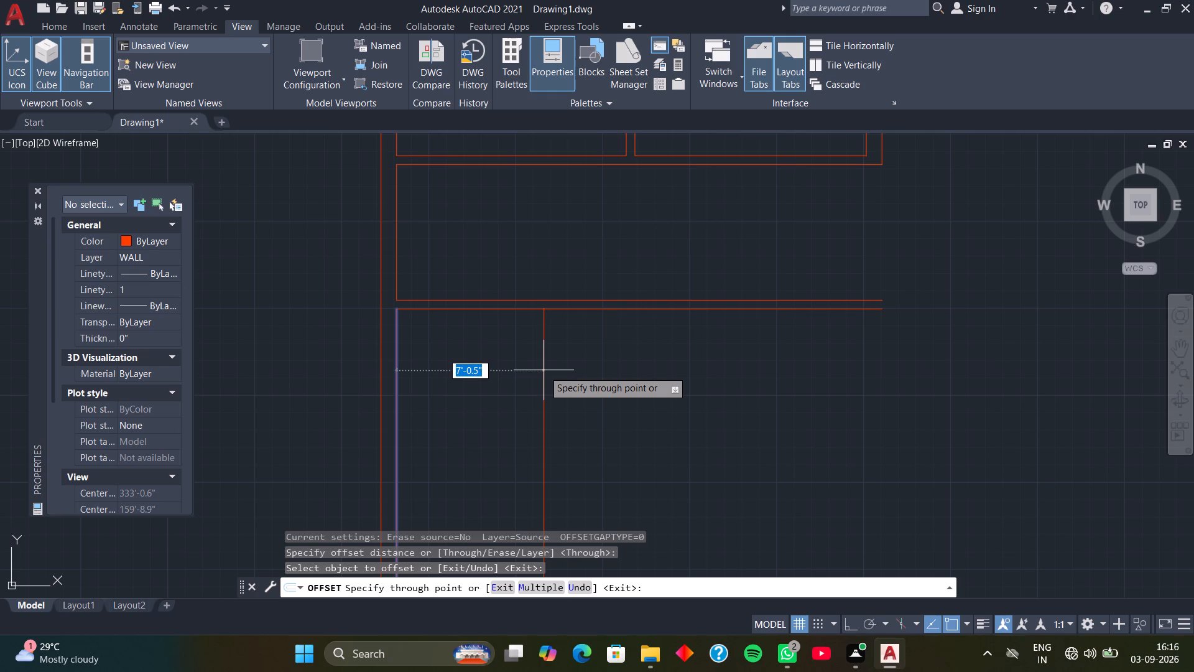
pyautogui.write('11')
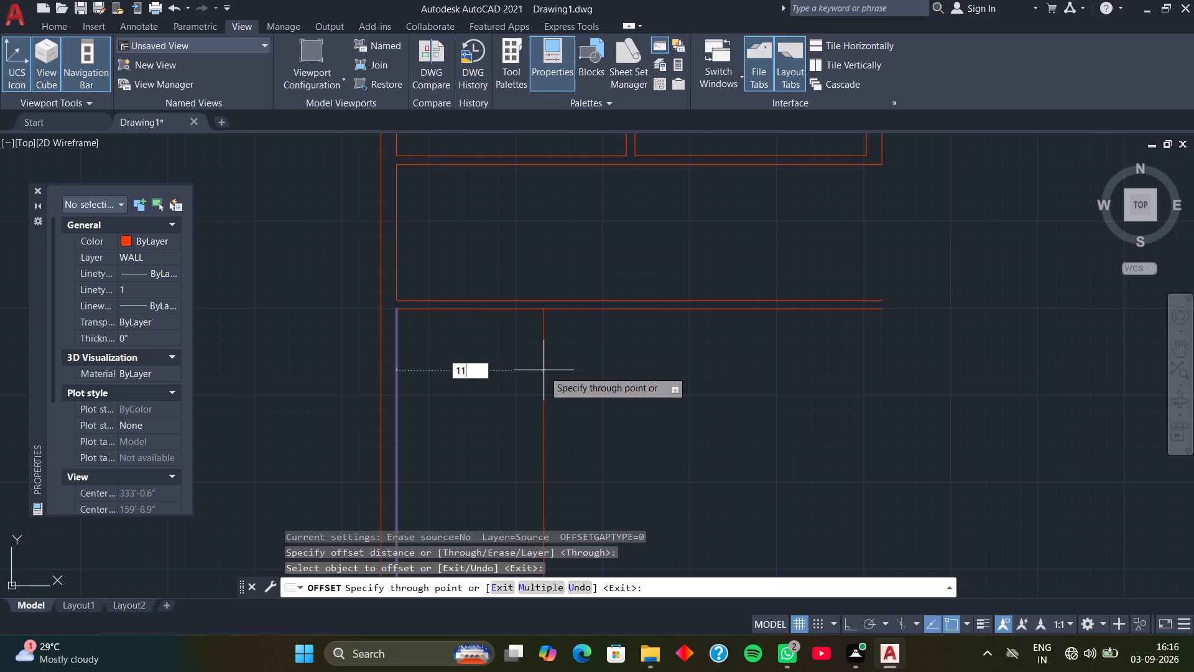
pyautogui.press("'")
pyautogui.press('Return')
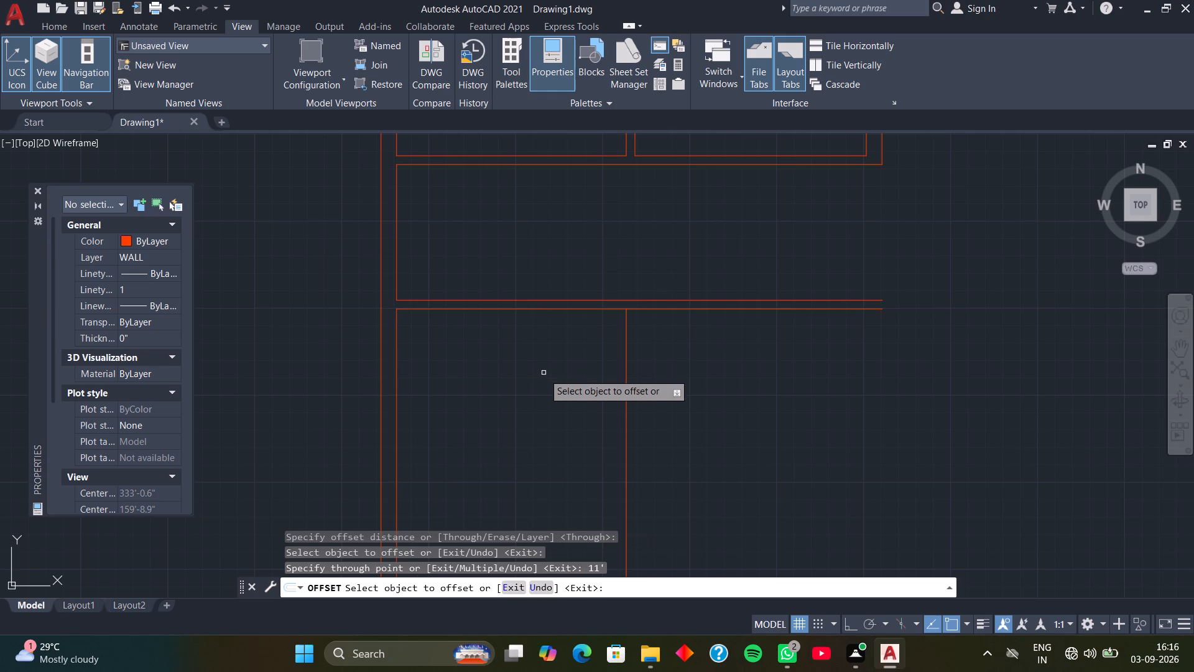
pyautogui.click(627, 400)
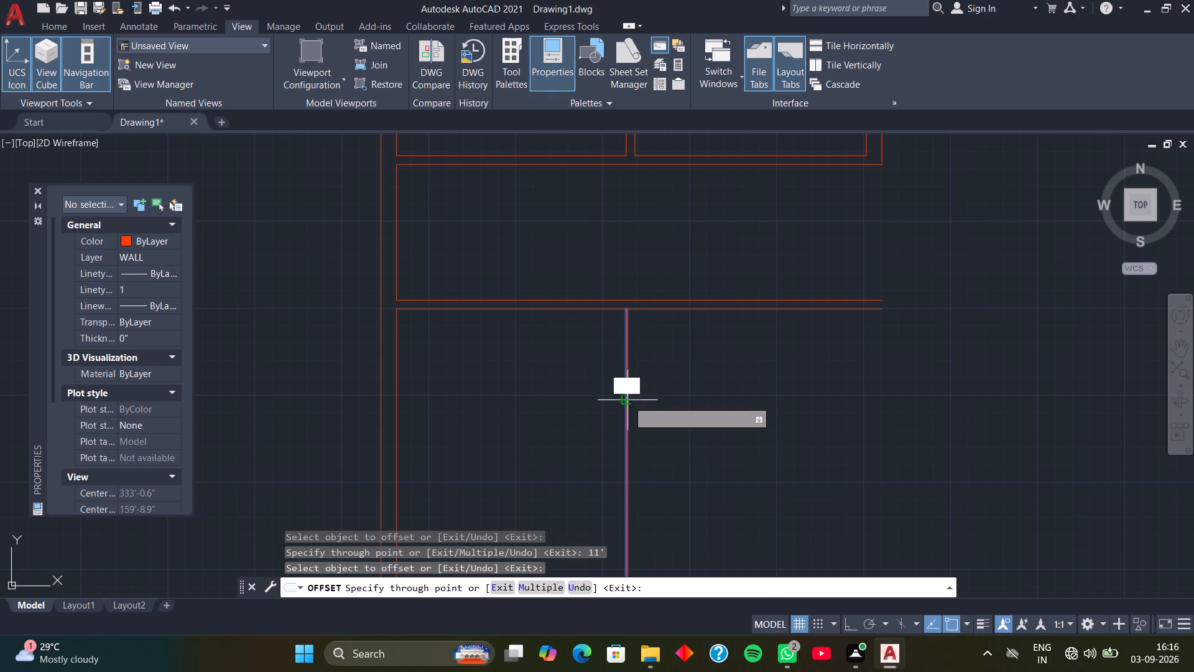
pyautogui.press('5')
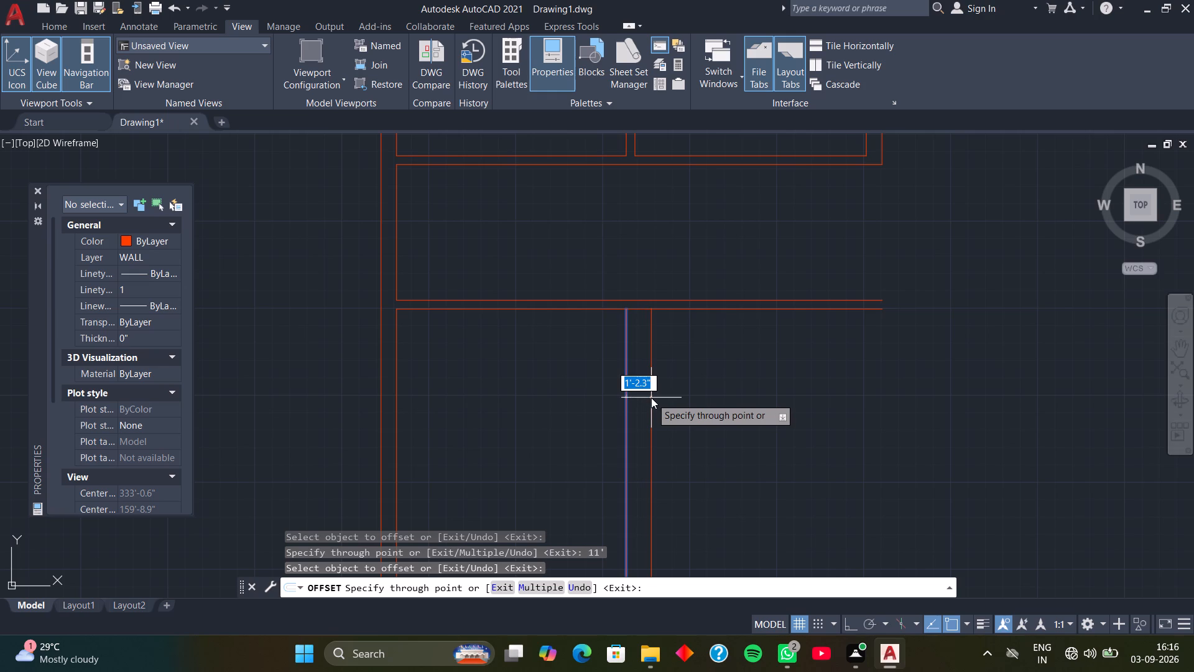
pyautogui.press('Return')
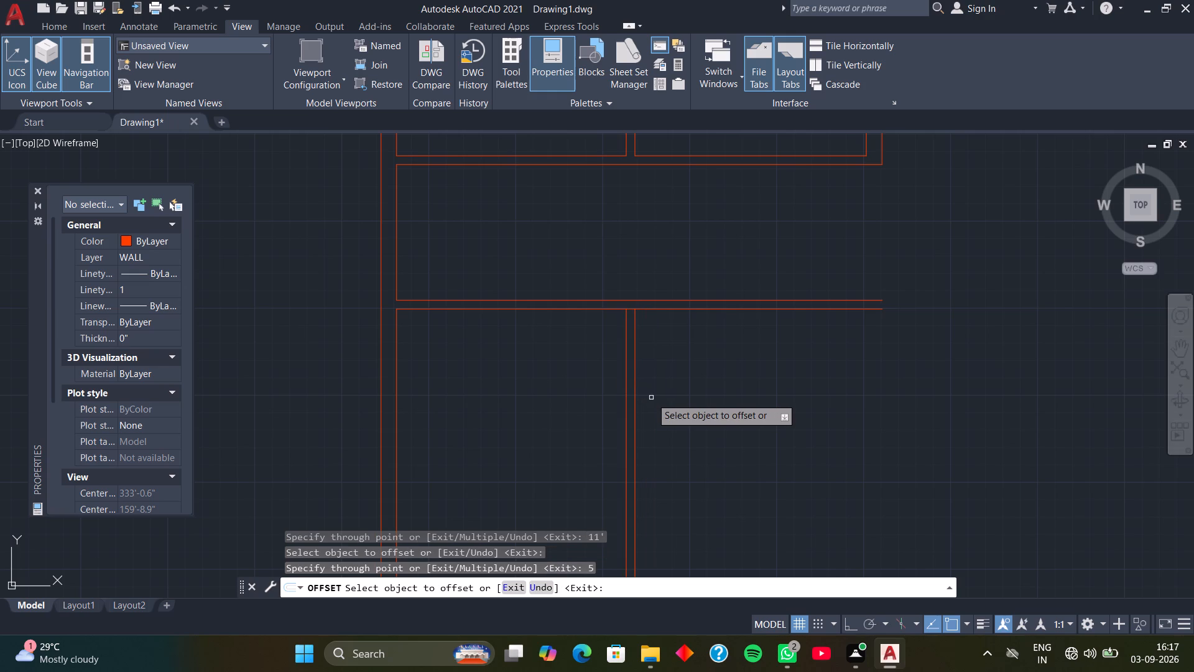
pyautogui.press('space')
# Extend the lower room's right-hand partition line up to the upper line of the second horizontal partition.
pyautogui.press('e')
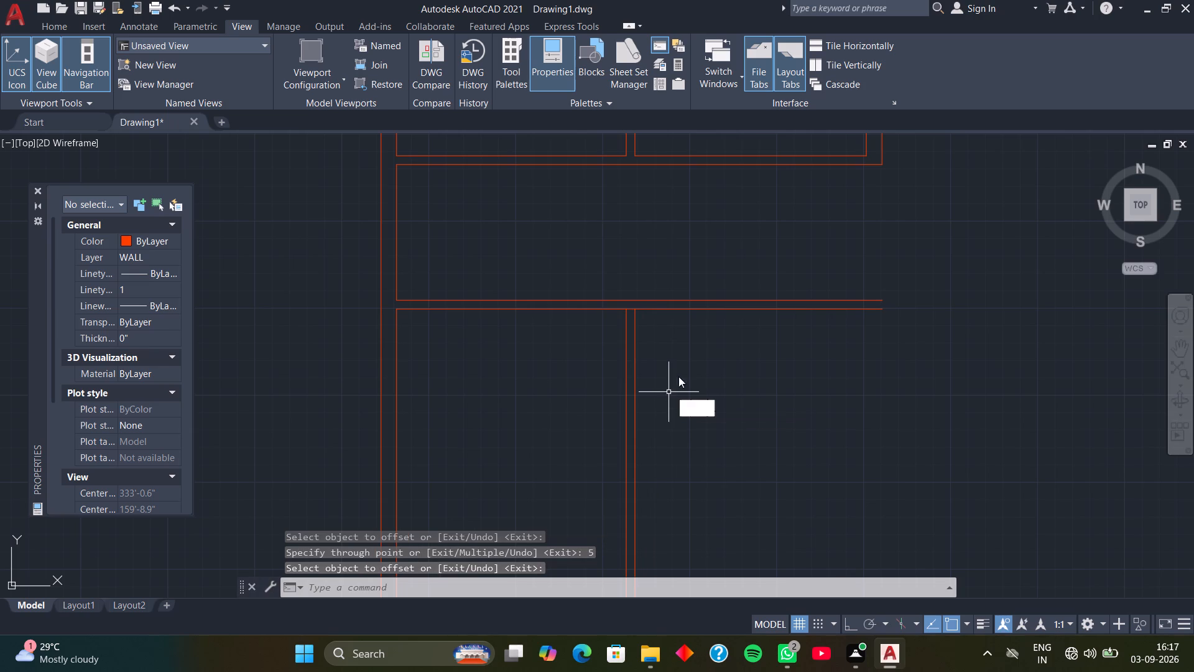
pyautogui.press('x')
pyautogui.press('space')
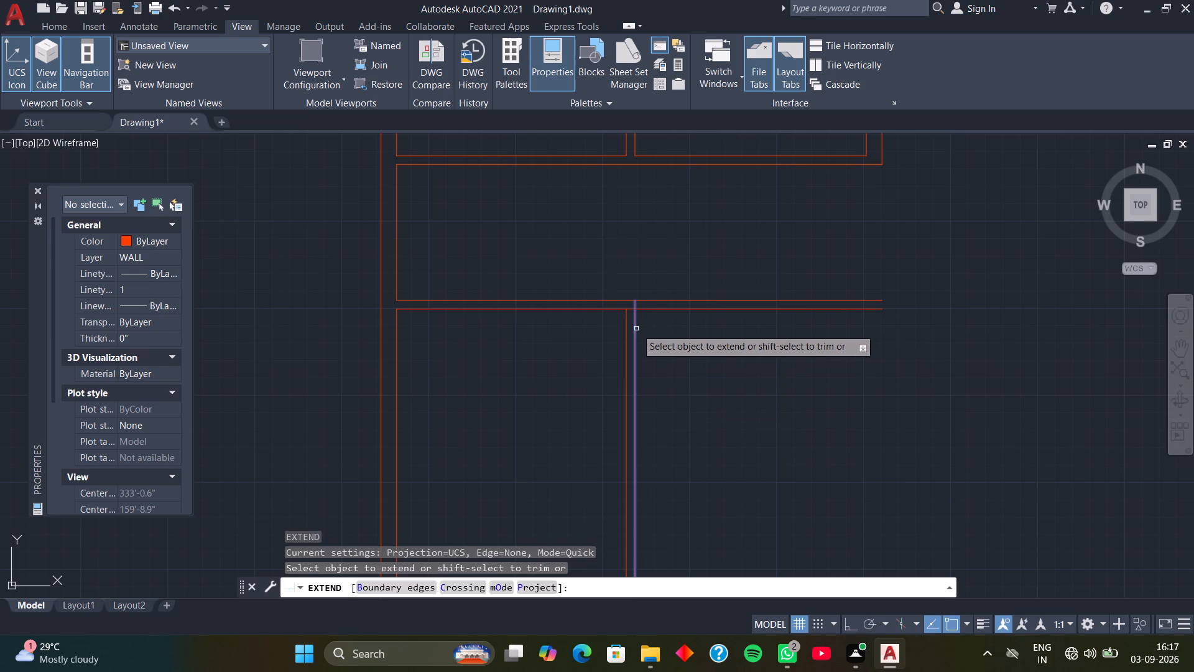
pyautogui.click(636, 329)
pyautogui.press('space')
# Trim the second horizontal partition's two lines beyond the right face of the lower room's vertical partition.
pyautogui.write('TR')
pyautogui.press('space')
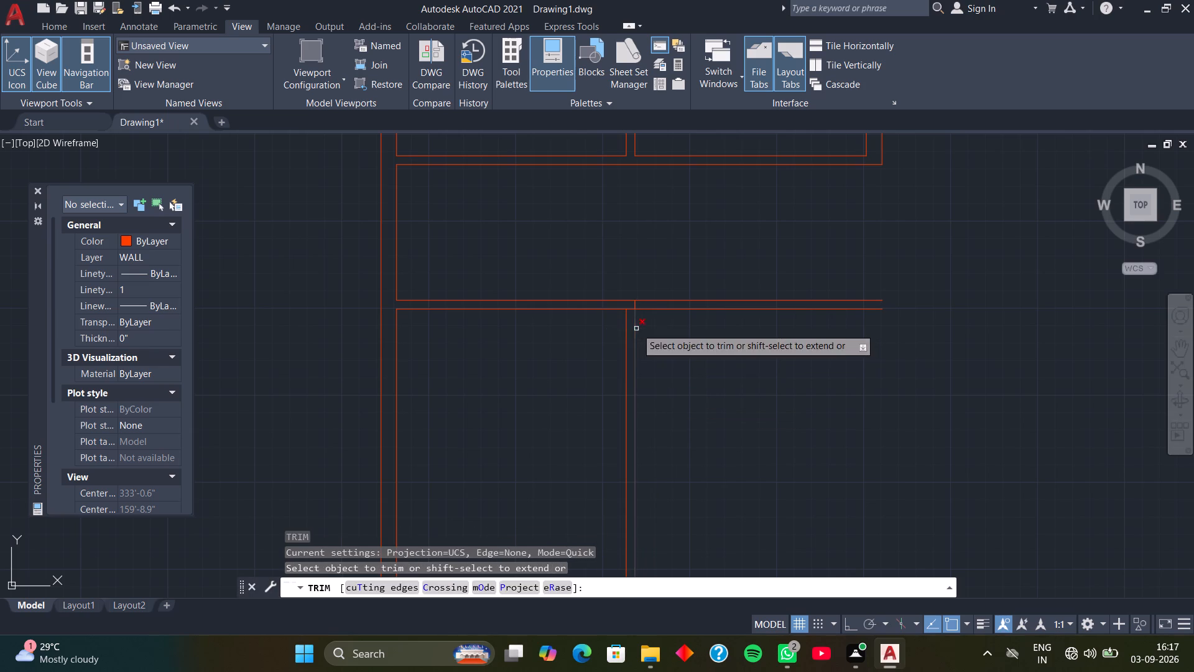
pyautogui.moveTo(665, 281); pyautogui.dragTo(700, 399)
pyautogui.scroll(3, 635, 337)
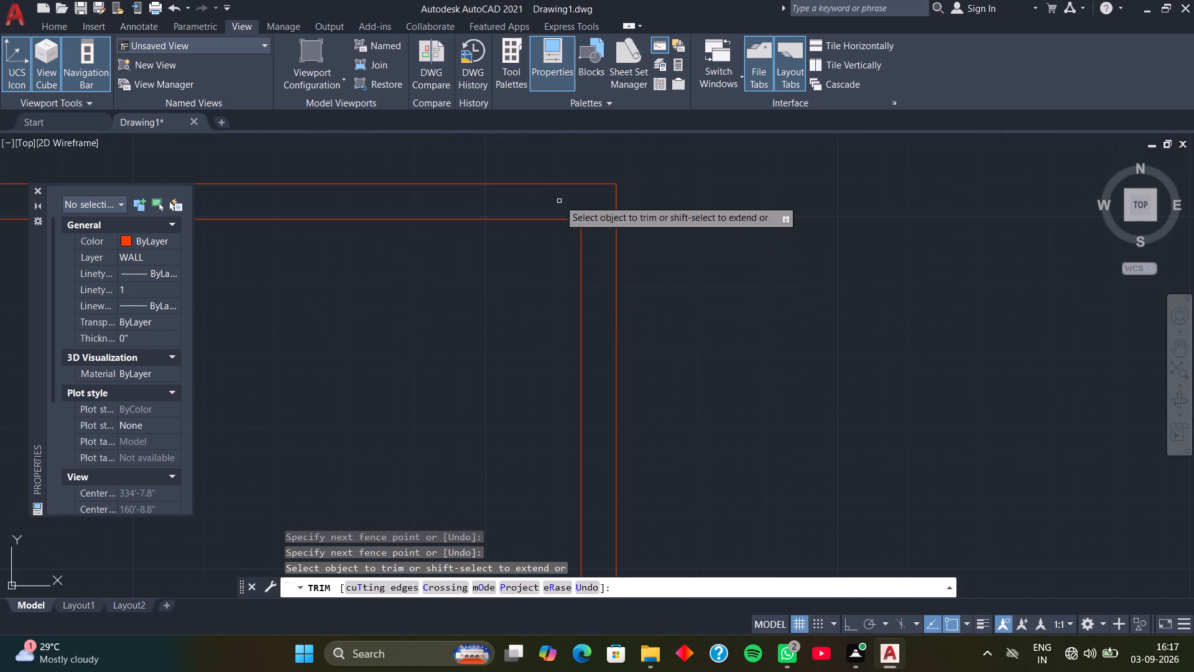
# Trim the second horizontal partition's lower line between the lower room's two right-hand partition lines at the corner.
pyautogui.click(606, 220)
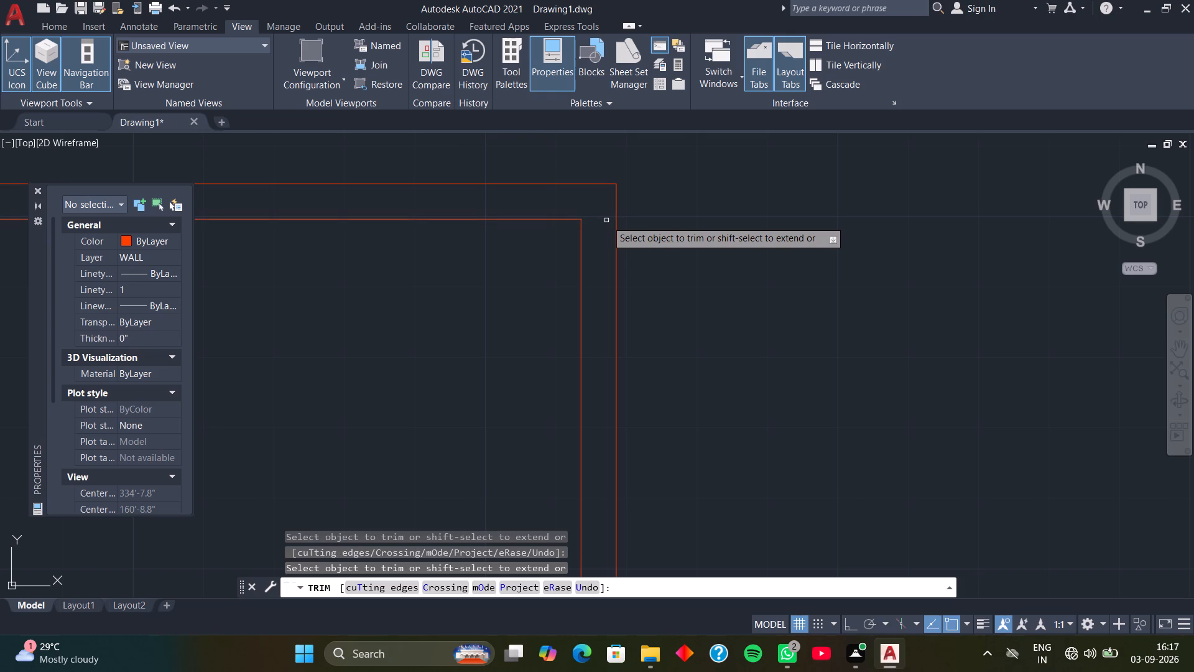
pyautogui.press('space')
# Offset the second horizontal partition's lower line 11' downward, and that copy 5" further down for a third horizontal partition.
pyautogui.scroll(-3, 825, 334)
pyautogui.moveTo(832, 470); pyautogui.dragTo(643, 225, button='middle')
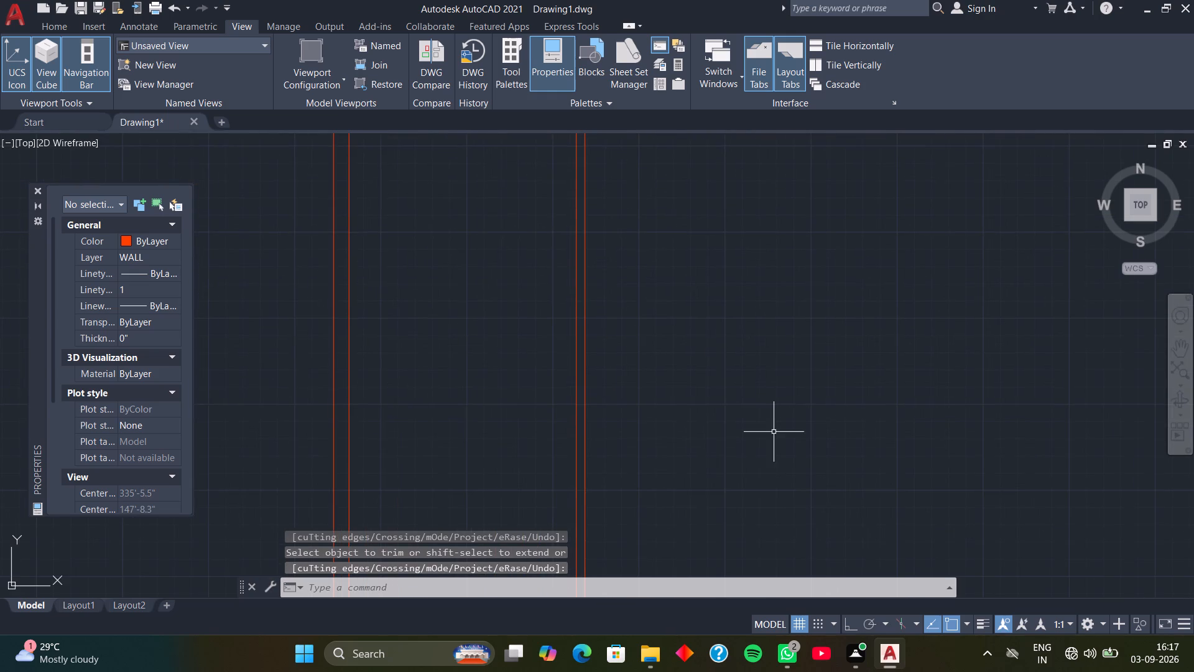
pyautogui.scroll(-1, 774, 432)
pyautogui.moveTo(712, 363); pyautogui.dragTo(793, 570, button='middle')
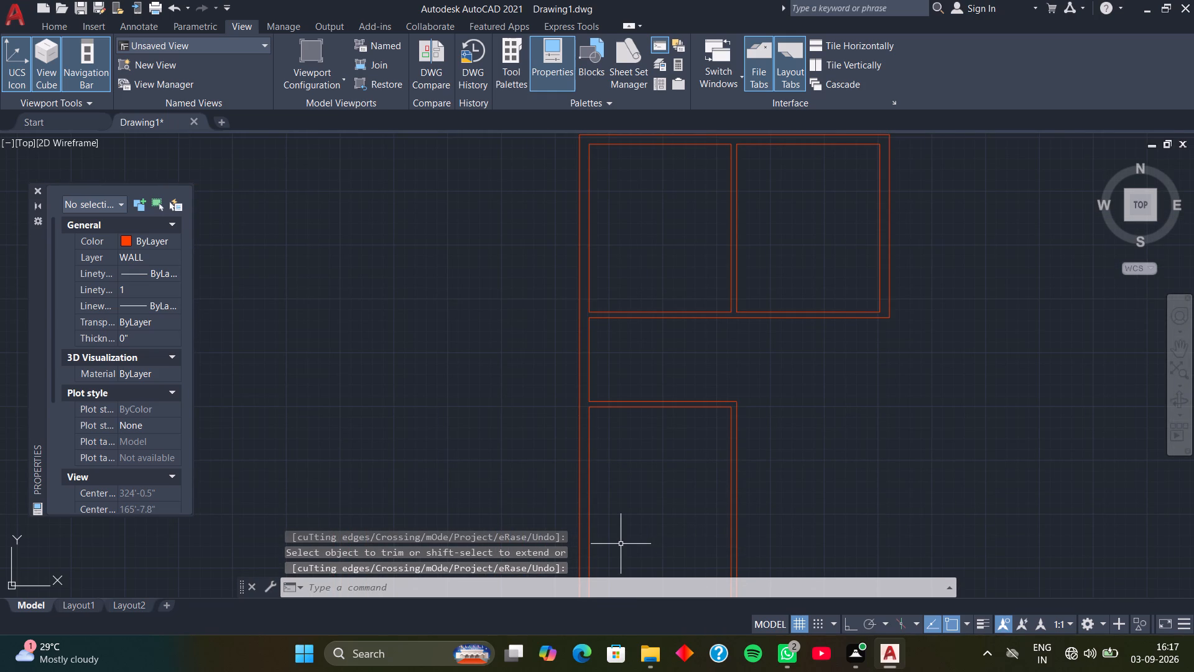
pyautogui.moveTo(618, 531); pyautogui.dragTo(622, 540, button='middle')
pyautogui.moveTo(632, 487); pyautogui.dragTo(423, 545, button='middle')
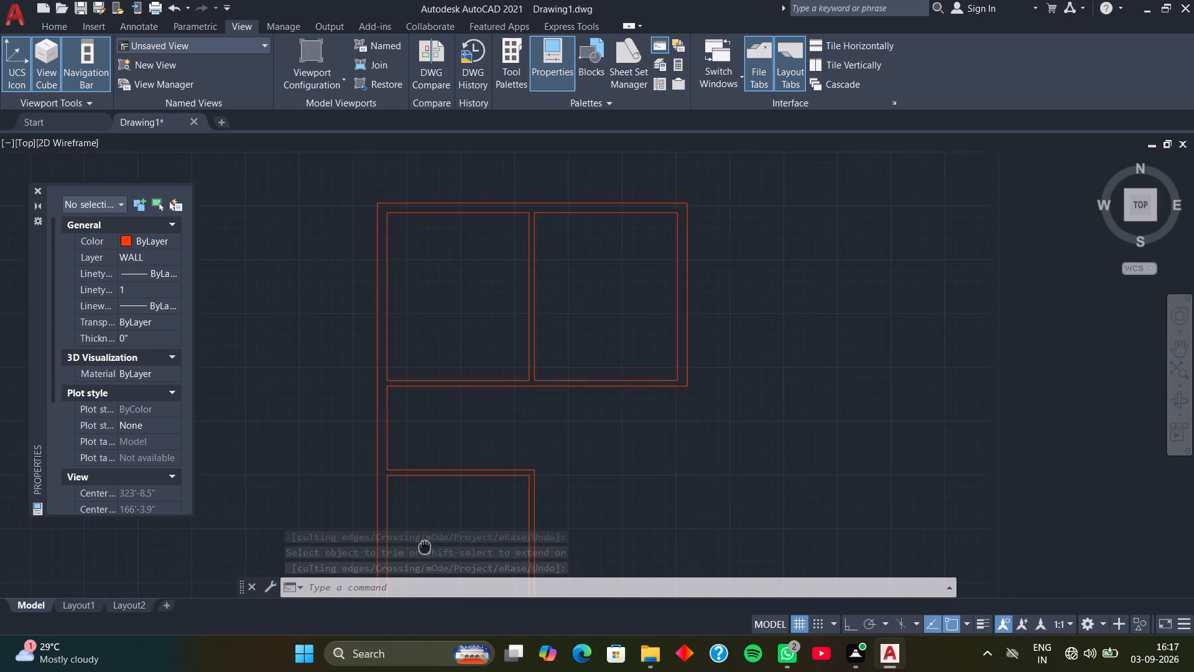
pyautogui.moveTo(423, 545); pyautogui.dragTo(369, 488, button='middle')
pyautogui.write('O')
pyautogui.press('space')
pyautogui.press('space')
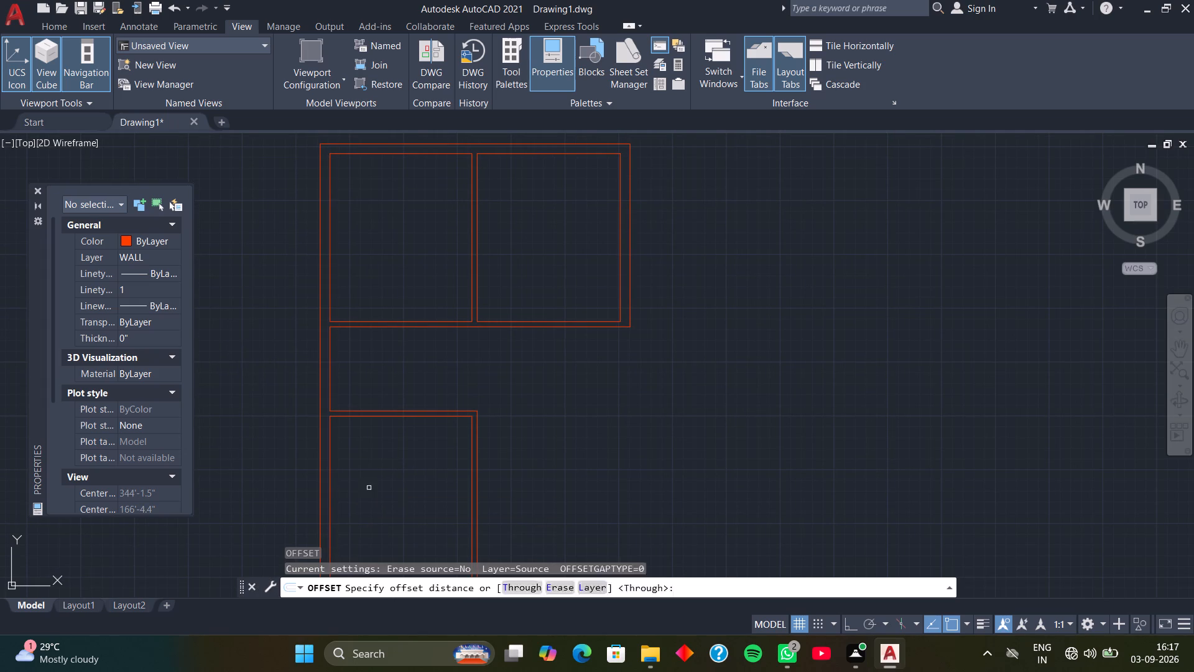
pyautogui.moveTo(379, 417); pyautogui.dragTo(388, 437)
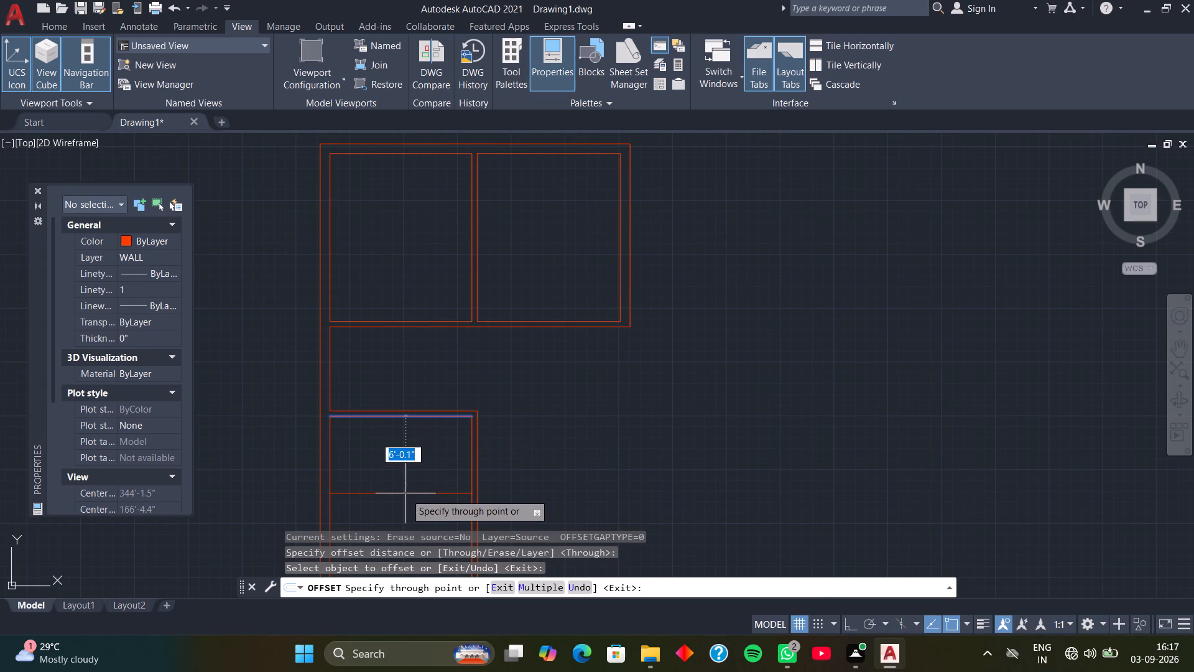
pyautogui.write("11'")
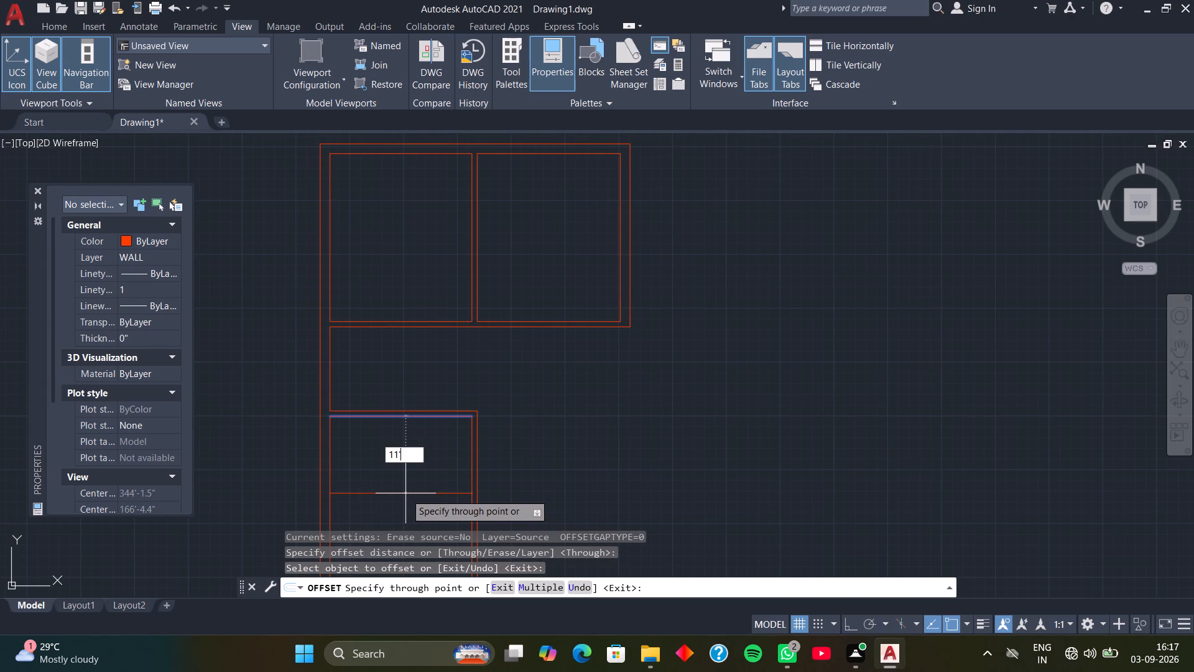
pyautogui.press('Return')
pyautogui.scroll(-1, 424, 359)
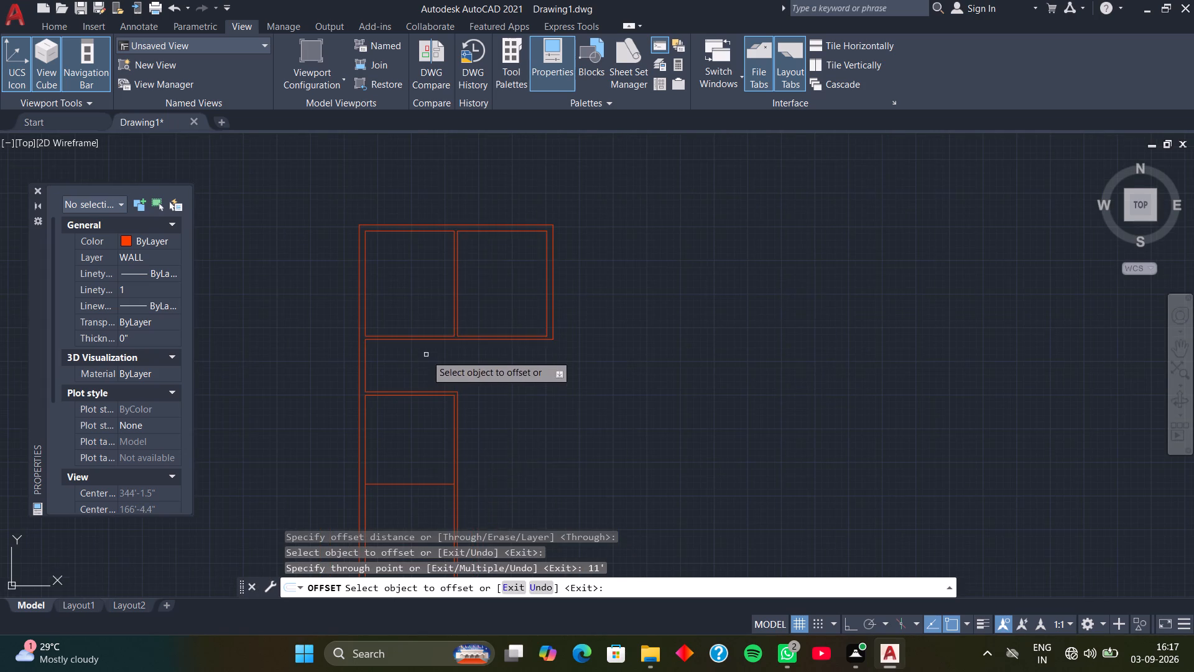
pyautogui.moveTo(408, 530); pyautogui.dragTo(408, 375, button='middle')
pyautogui.scroll(2, 387, 296)
pyautogui.moveTo(442, 391); pyautogui.dragTo(419, 355, button='middle')
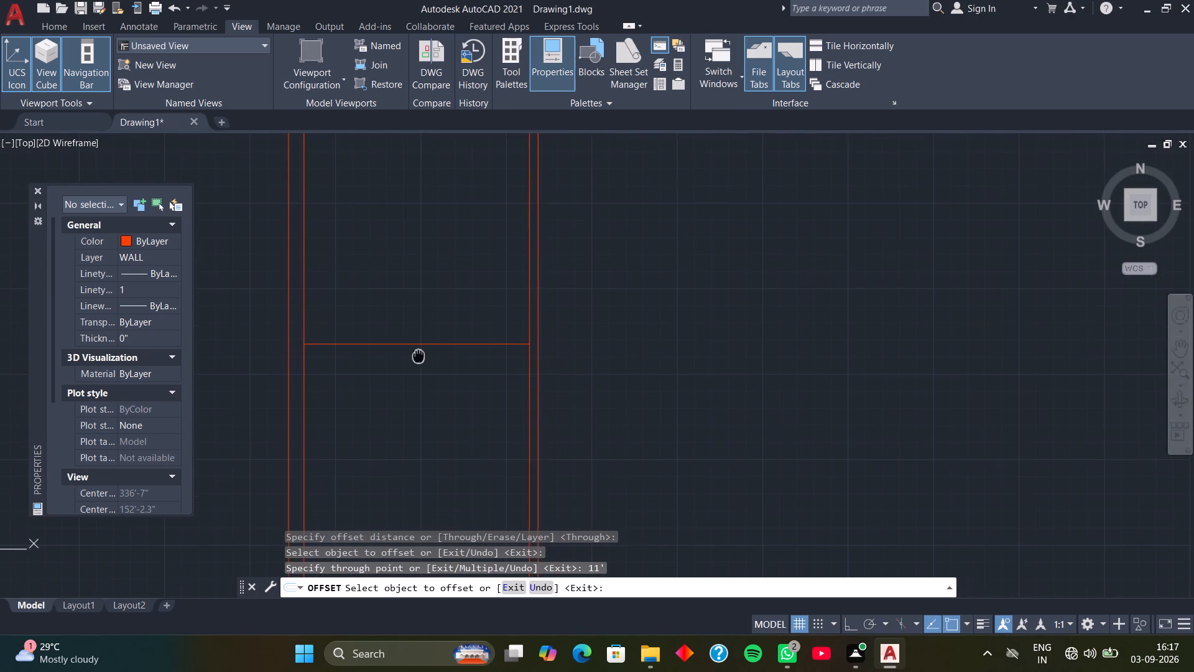
pyautogui.moveTo(419, 355); pyautogui.dragTo(418, 354, button='middle')
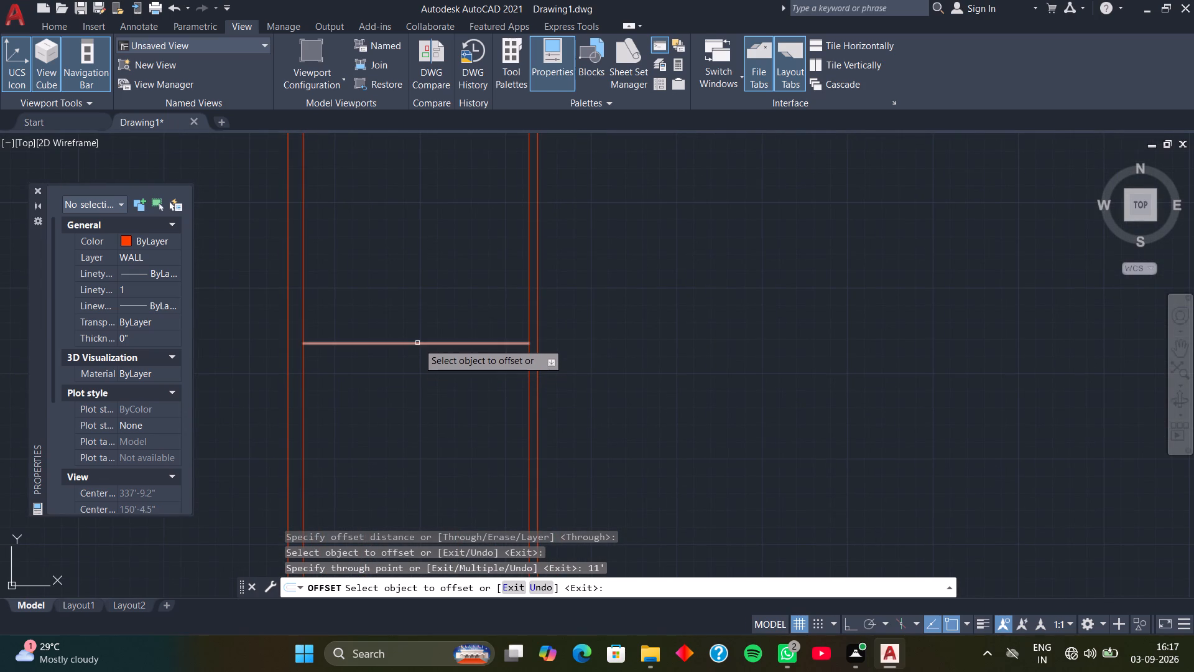
pyautogui.click(418, 343)
pyautogui.press('5')
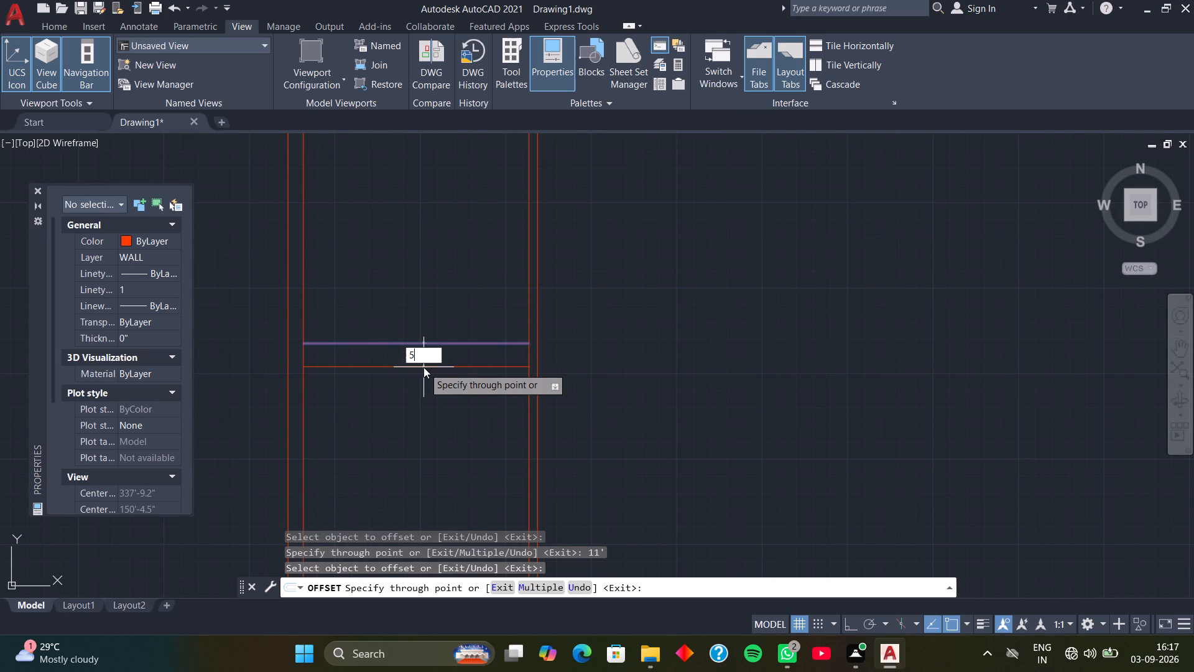
pyautogui.press('Return')
pyautogui.press('space')
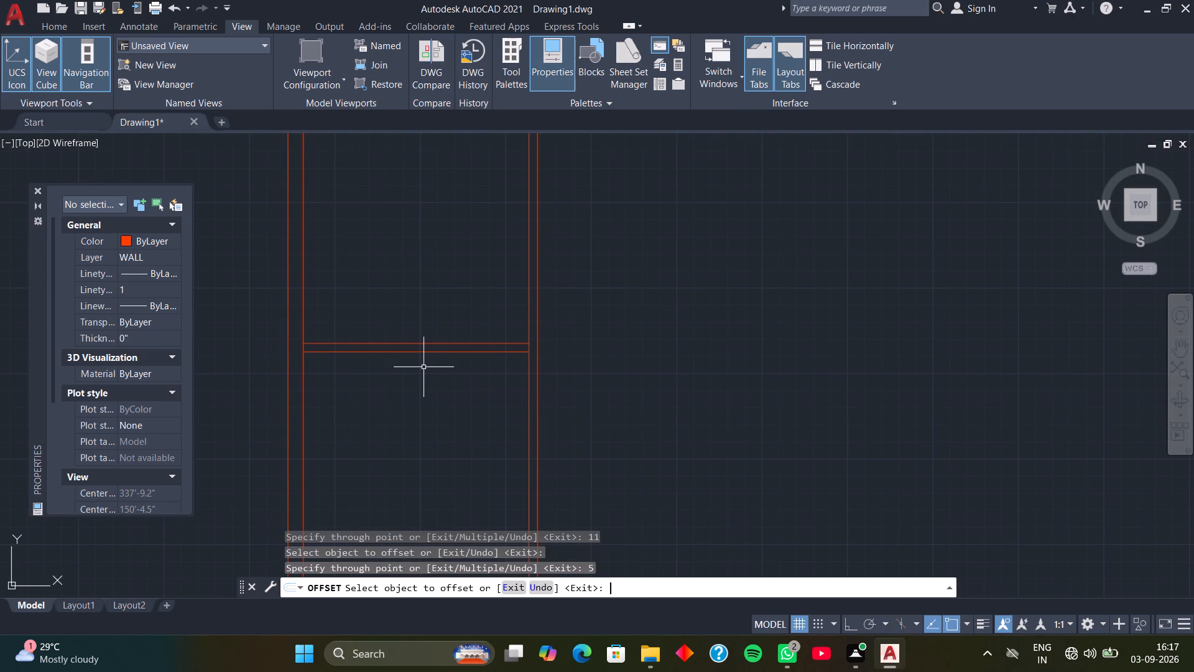
# Trim the left wall's inner line and the right-hand partition's inner line between the third horizontal partition's two lines.
pyautogui.write('TR')
pyautogui.press('space')
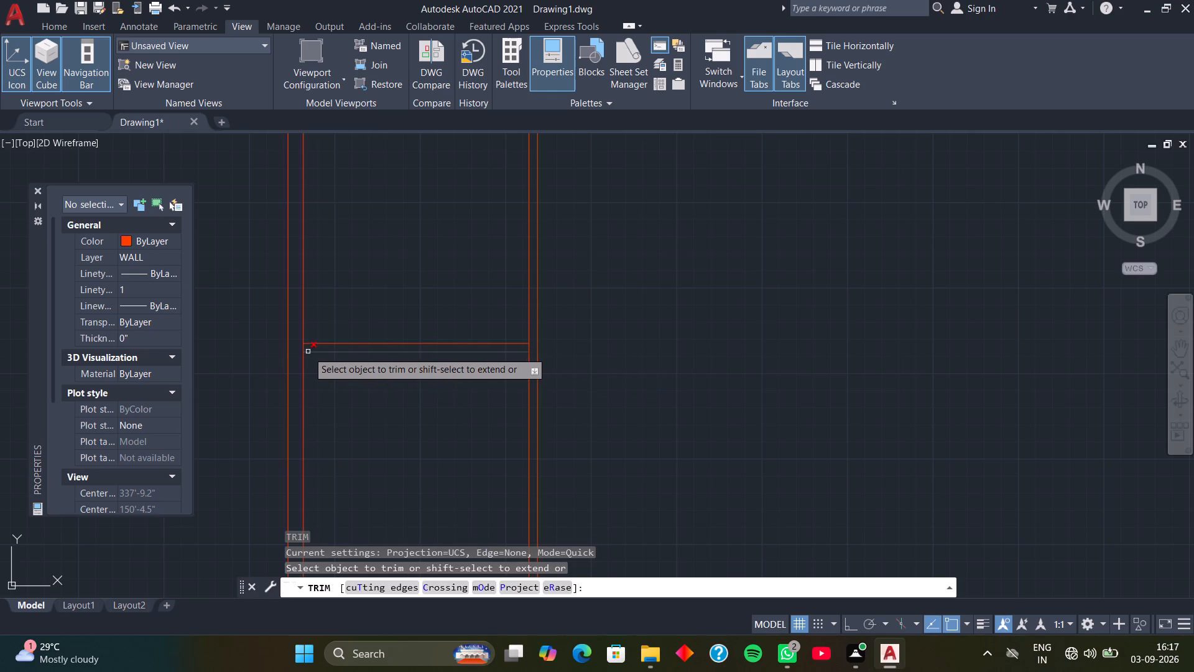
pyautogui.scroll(2, 308, 352)
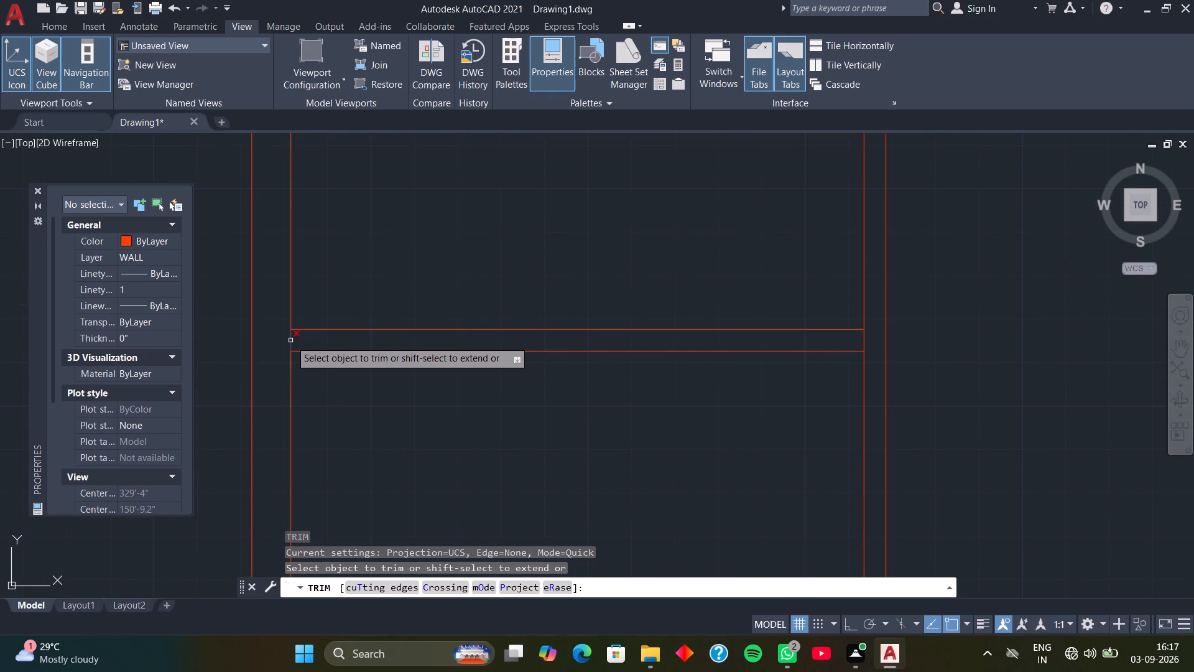
pyautogui.click(291, 340)
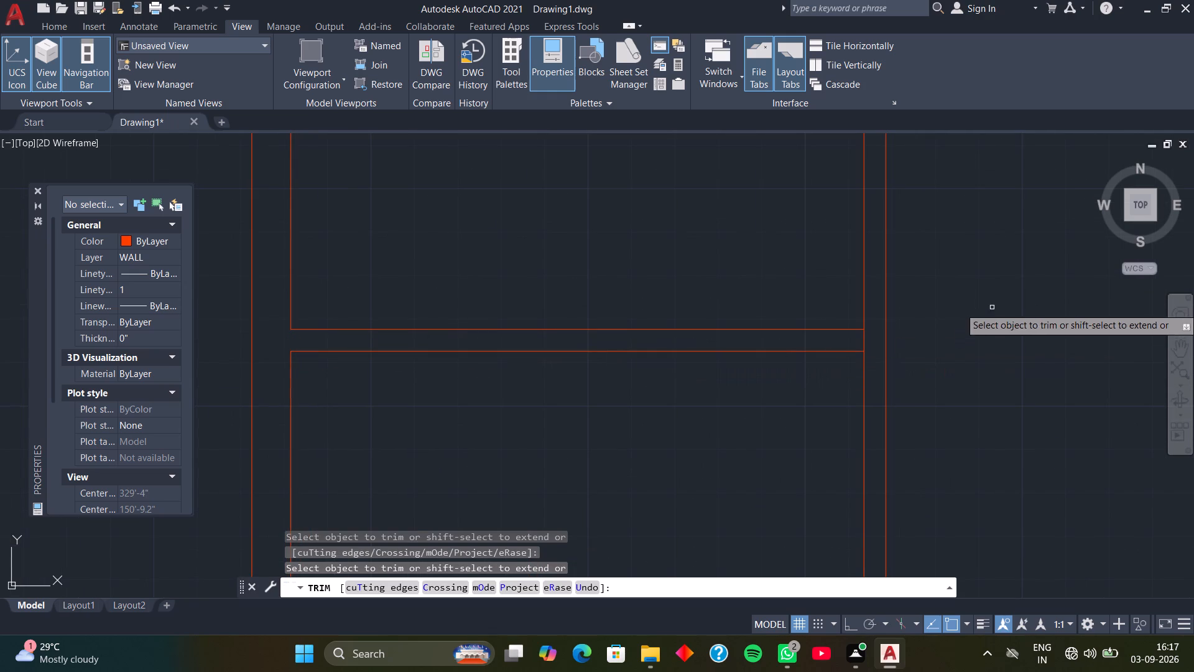
pyautogui.click(866, 340)
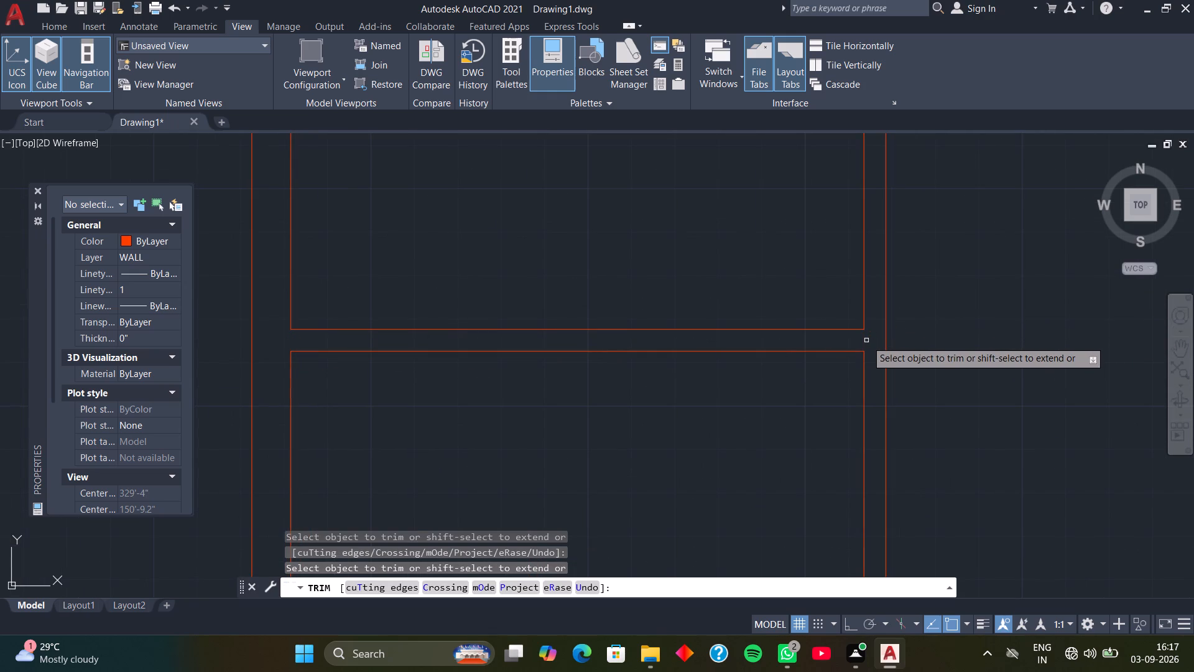
pyautogui.press('space')
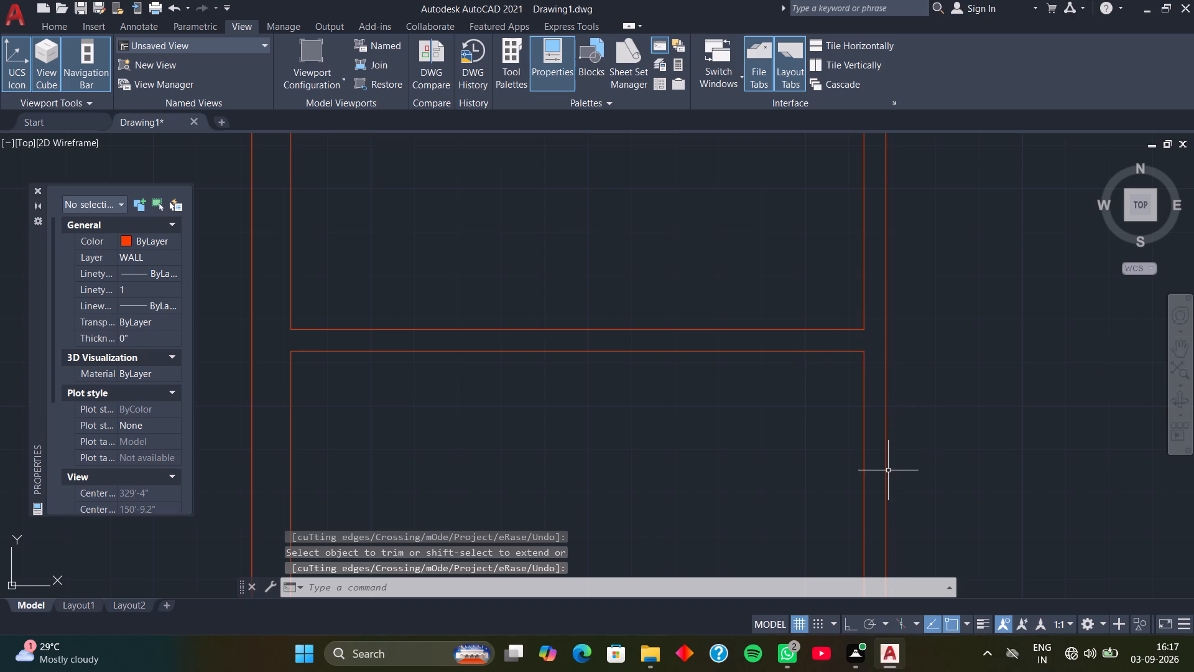
# Offset the third horizontal partition's lower line 3'9" downward, and that copy 9" further down for the bottom wall.
pyautogui.scroll(-1, 887, 470)
pyautogui.moveTo(803, 472); pyautogui.dragTo(772, 302, button='middle')
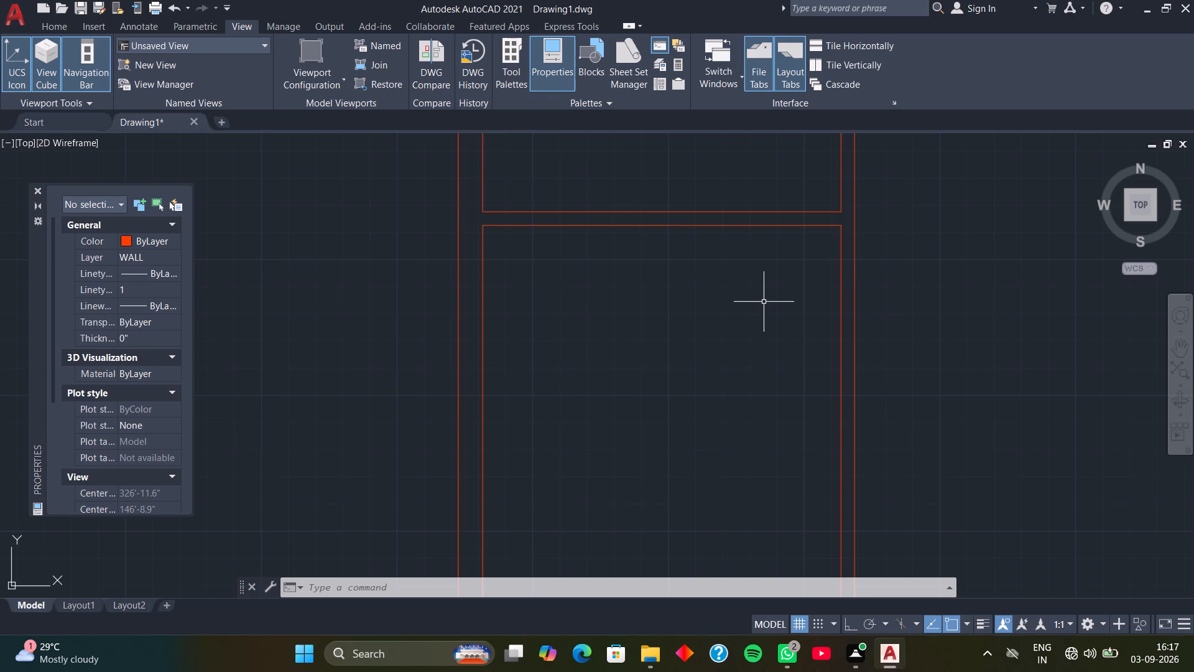
pyautogui.write('O')
pyautogui.press('space')
pyautogui.press('space')
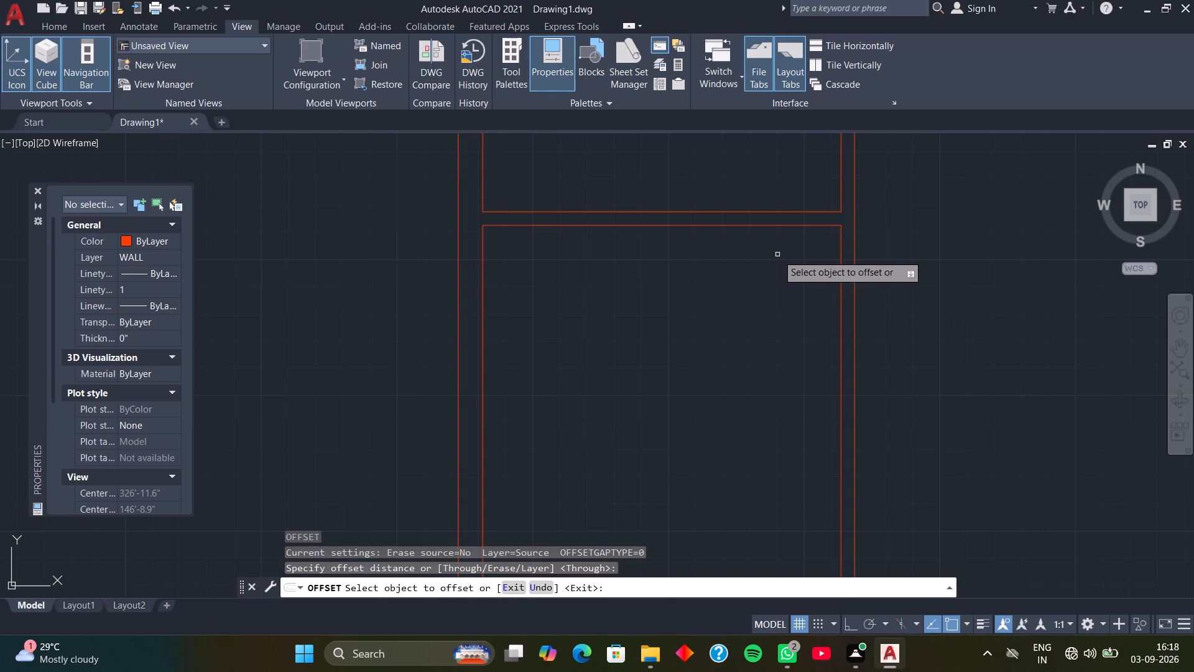
pyautogui.click(701, 225)
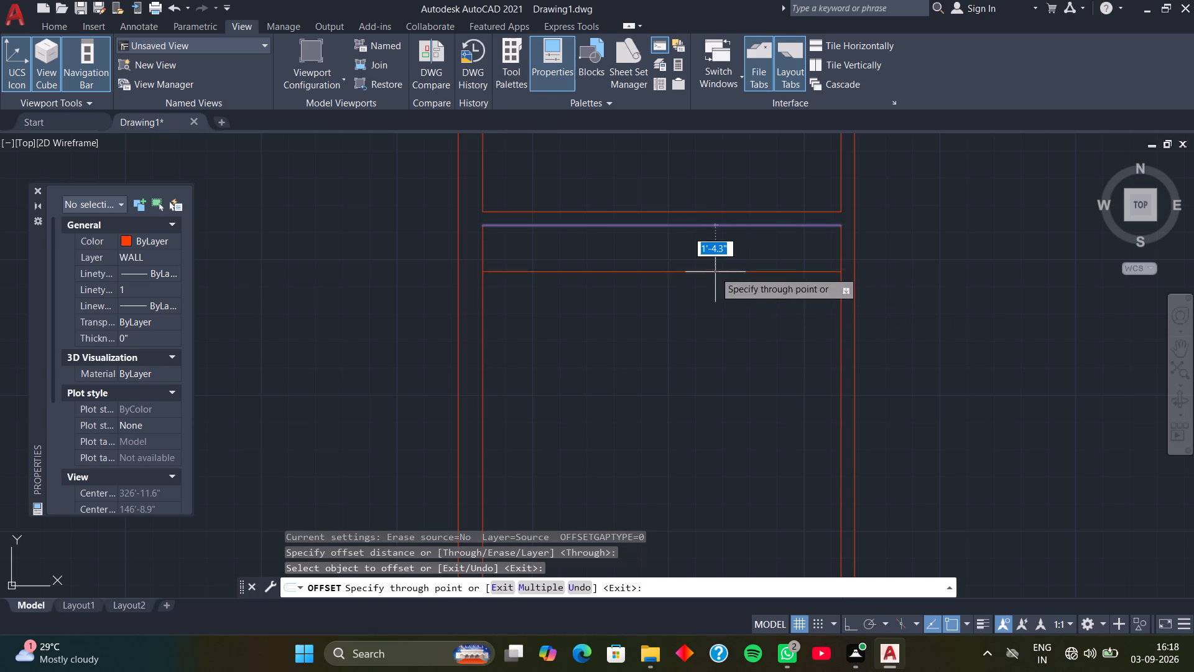
pyautogui.write("3'")
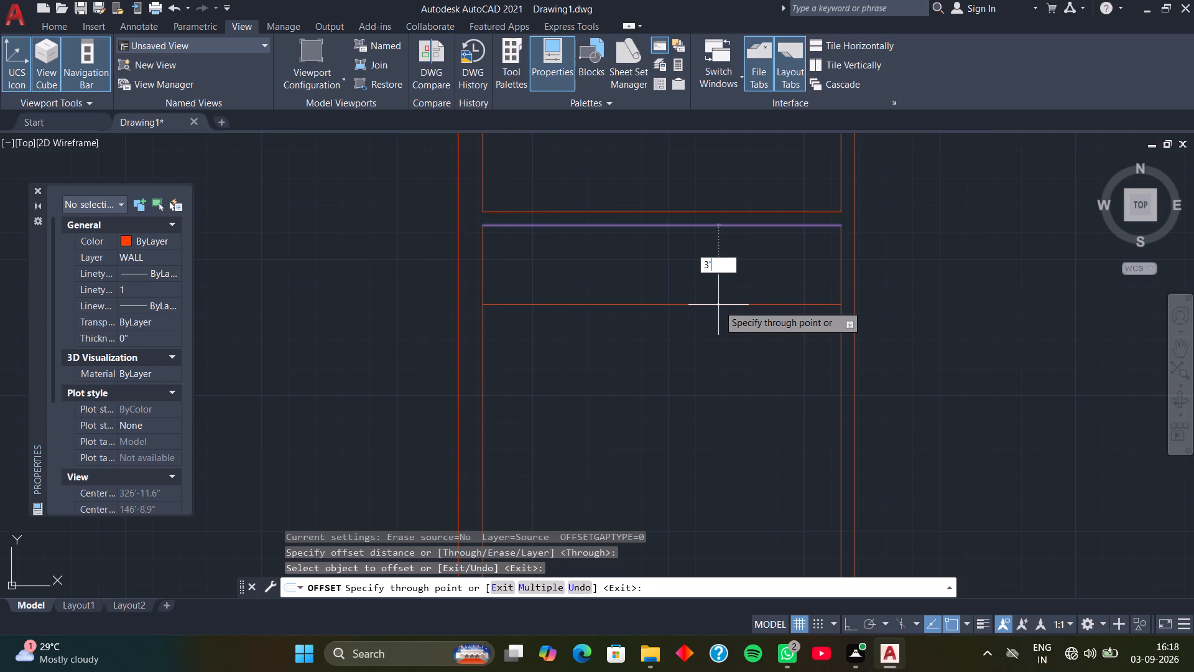
pyautogui.press('9')
pyautogui.press('Return')
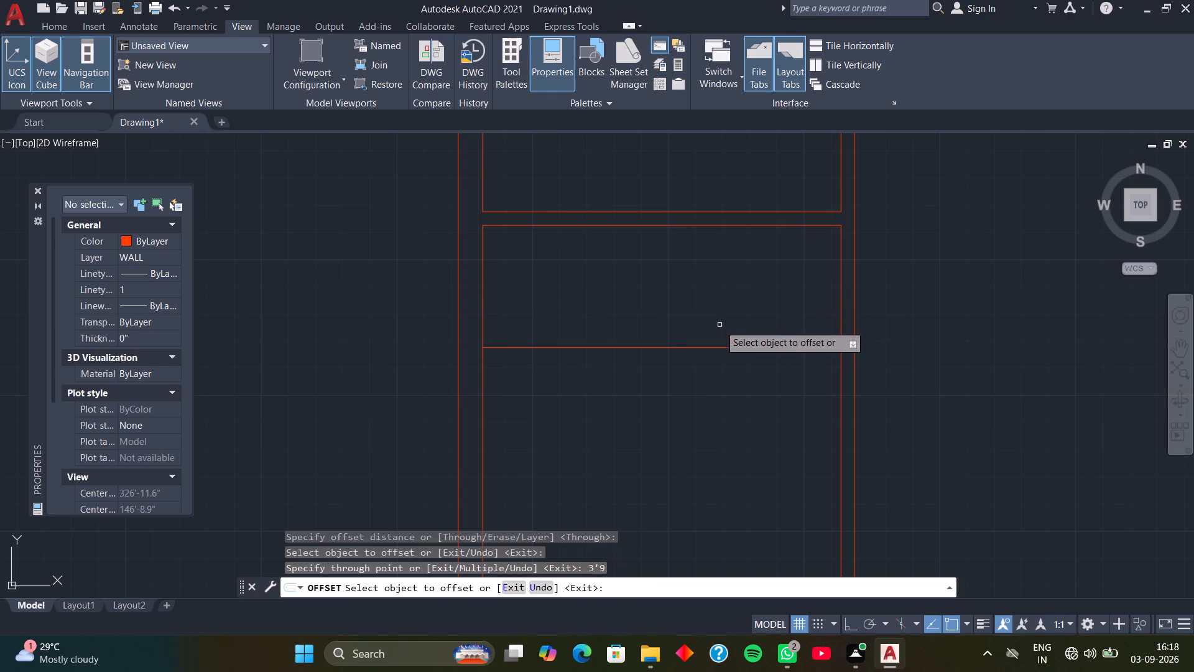
pyautogui.click(713, 348)
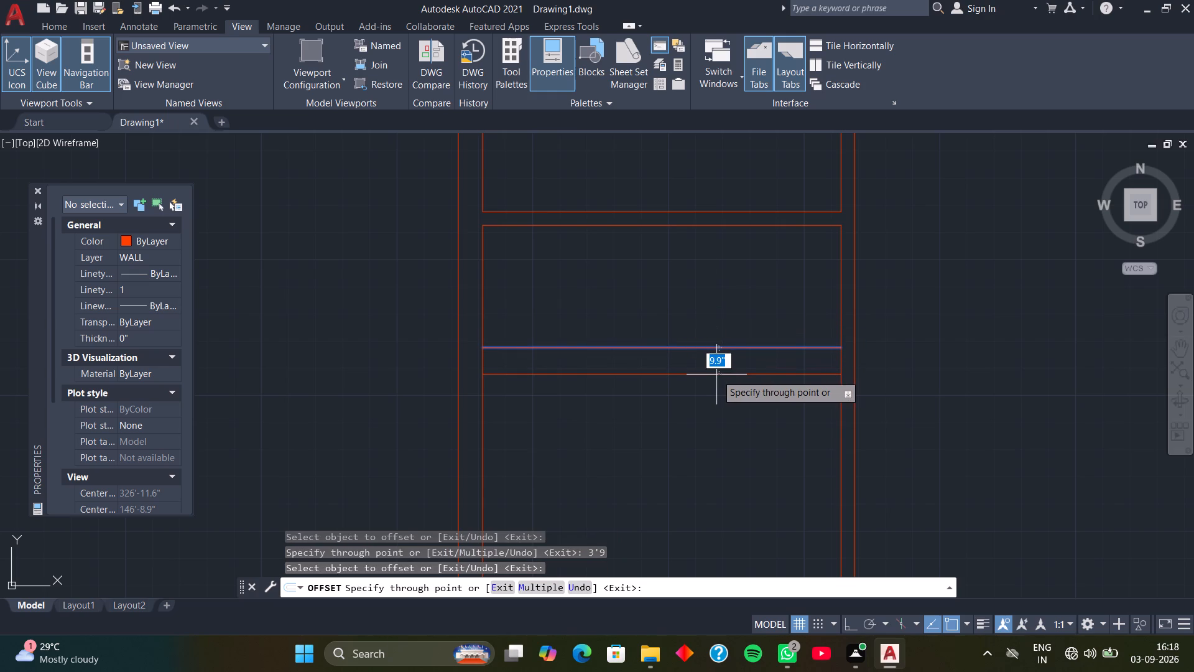
pyautogui.press('9')
pyautogui.press('Return')
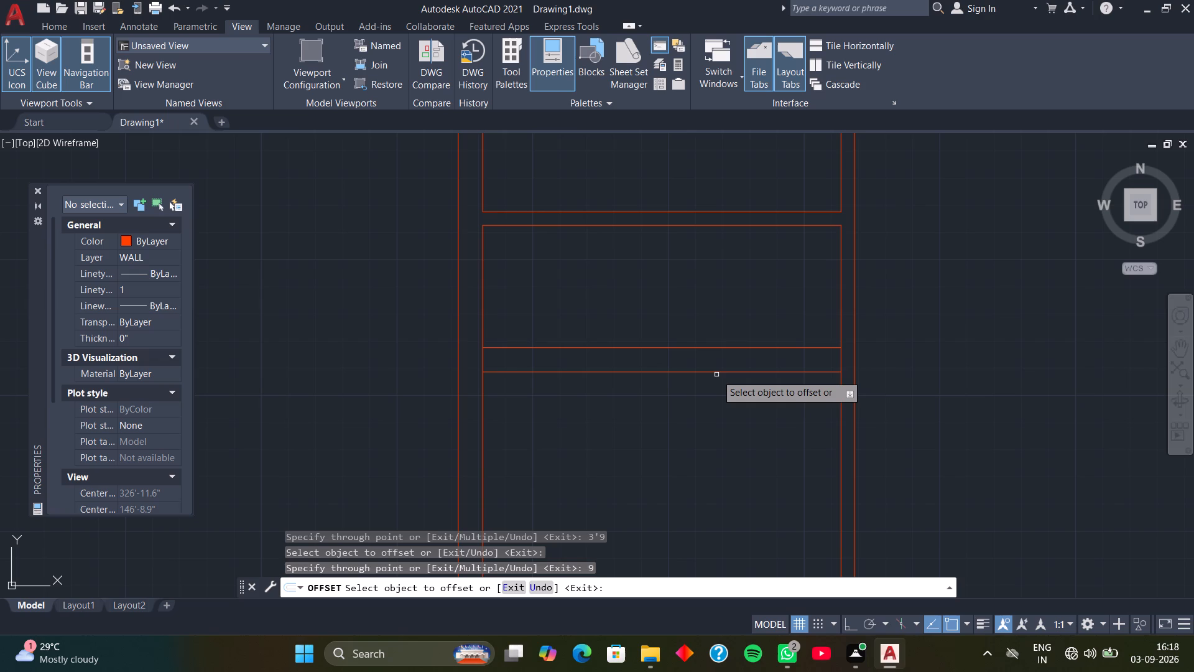
pyautogui.press('space')
# Trim the left wall's inner line between the 9" bottom wall's two lines.
pyautogui.write('TR')
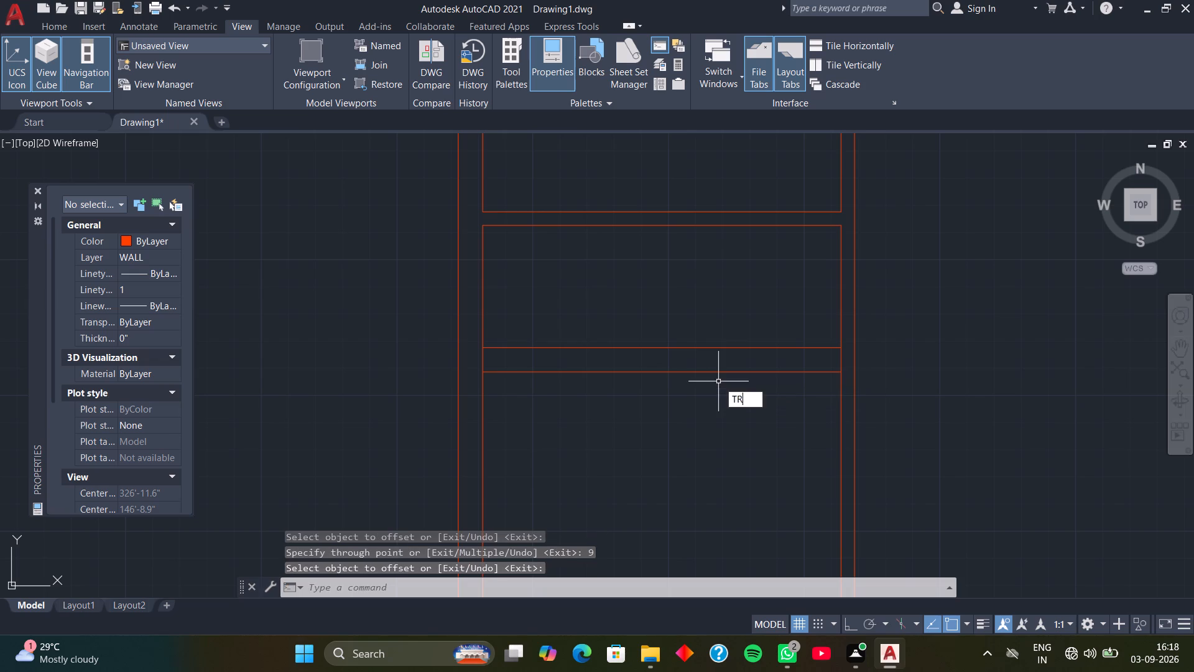
pyautogui.press('space')
pyautogui.click(483, 362)
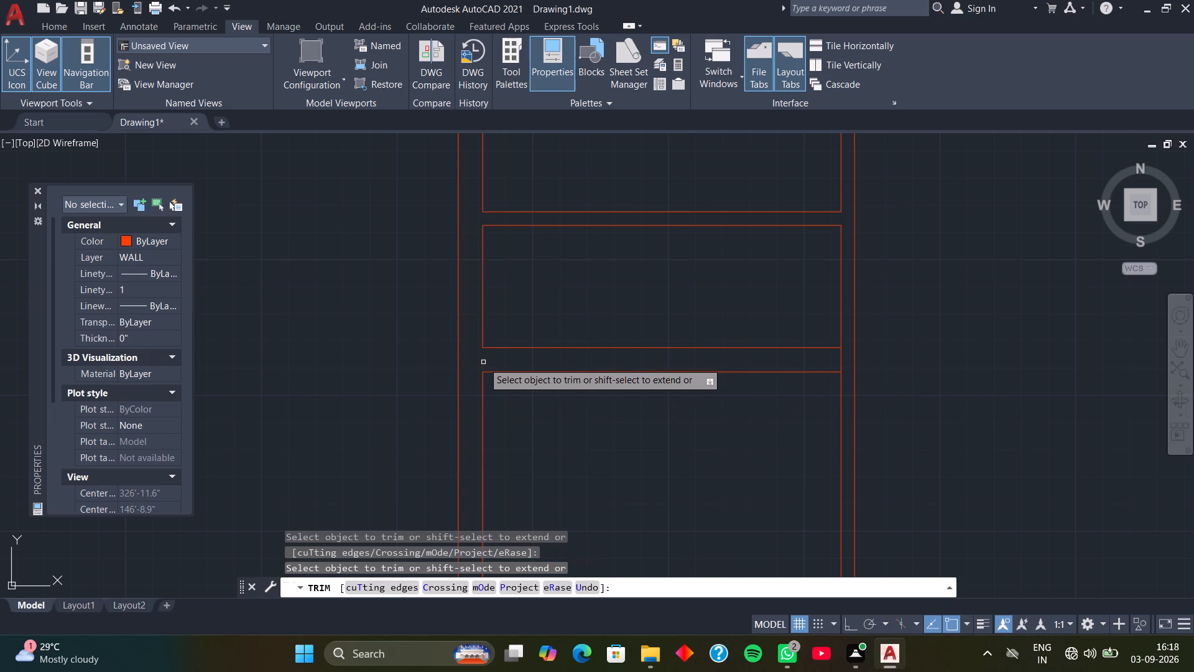
pyautogui.press('space')
# Extend the bottom wall's lower line left to the left wall's outer line.
pyautogui.write('EX')
pyautogui.press('space')
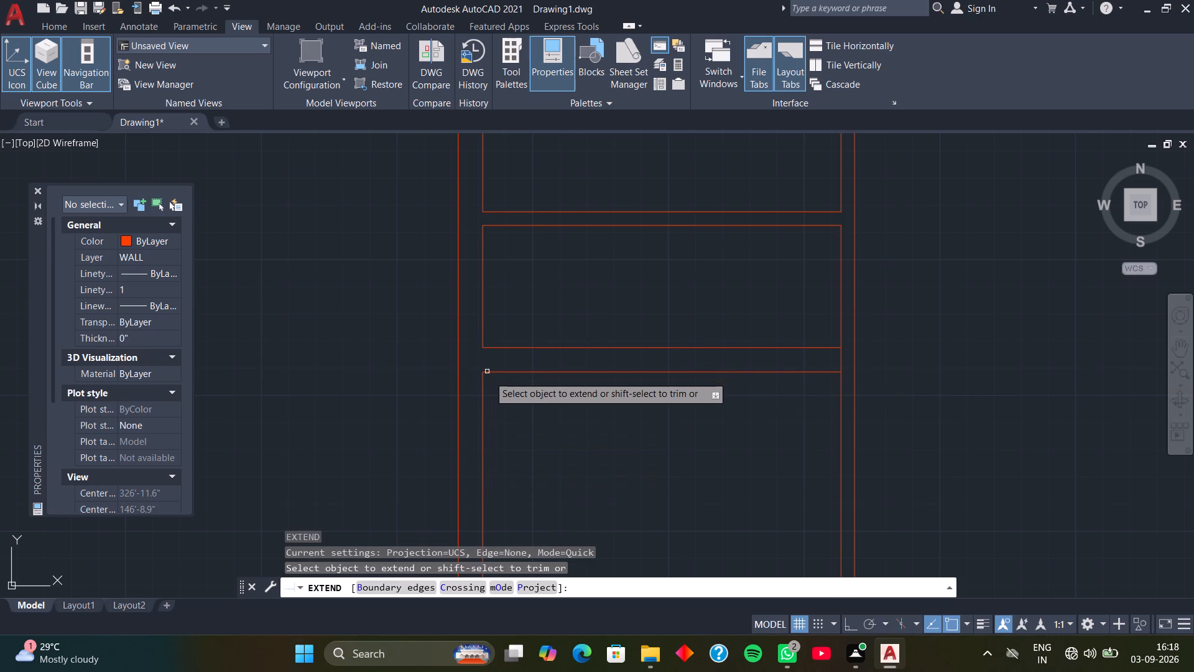
pyautogui.click(496, 373)
pyautogui.press('space')
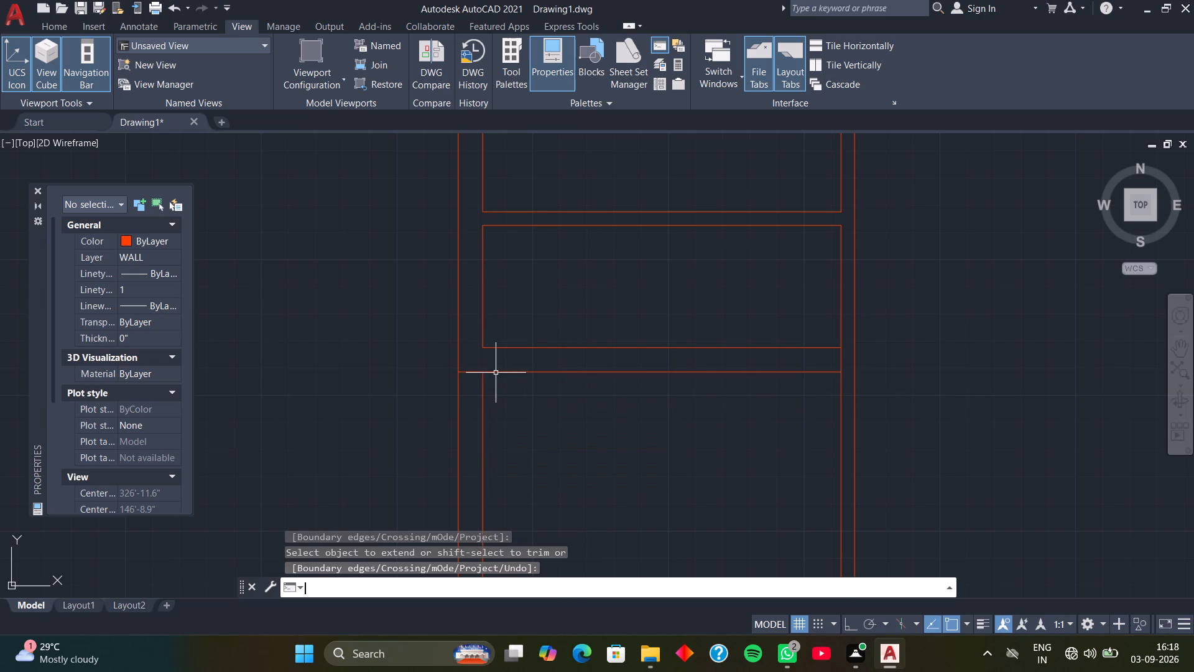
# Offset the left inner wall line of the small bottom room 6'6" to the right, and that copy 5" further.
pyautogui.press('o')
pyautogui.press('space')
pyautogui.press('space')
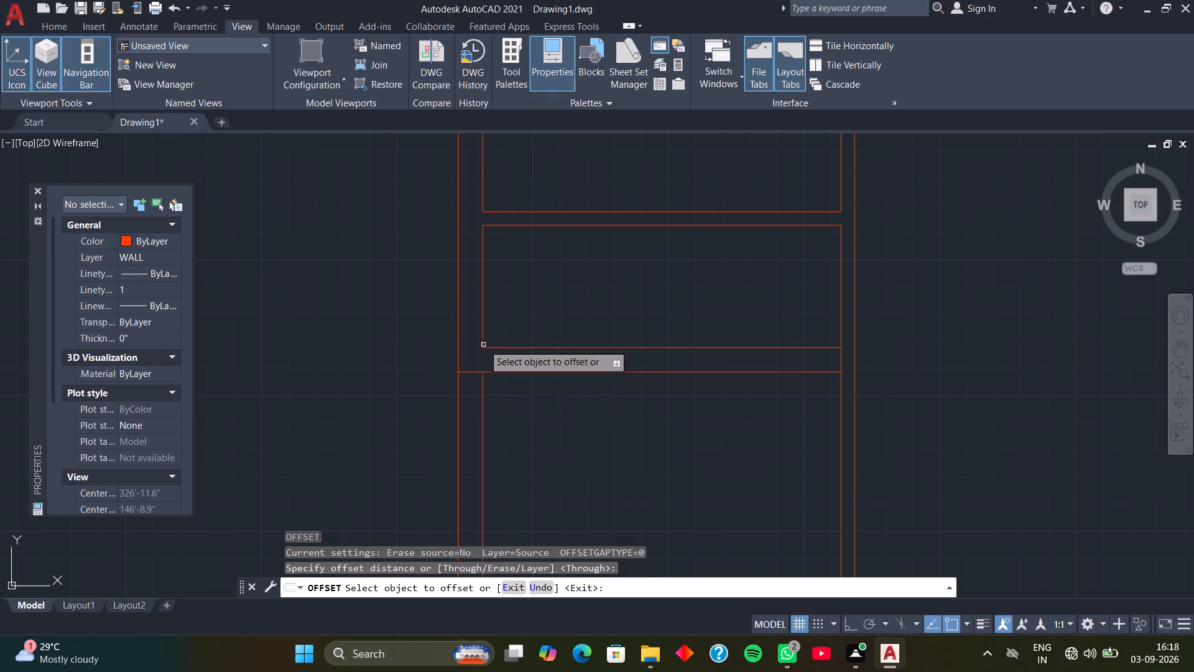
pyautogui.click(484, 330)
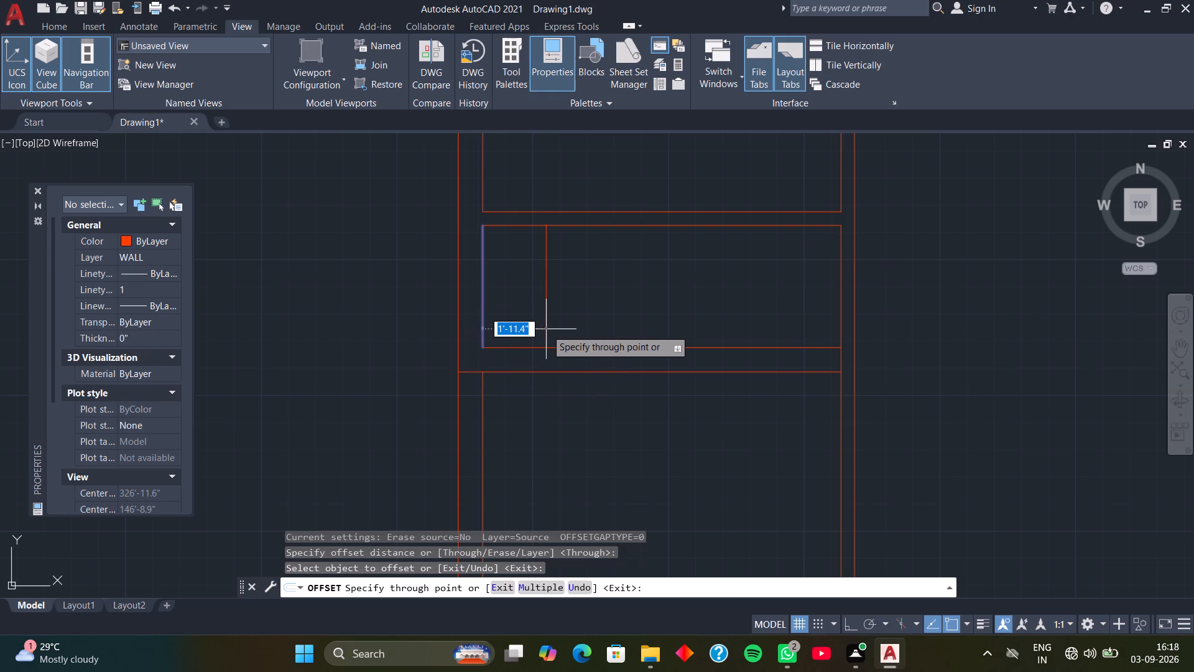
pyautogui.write("6'6")
pyautogui.press('Return')
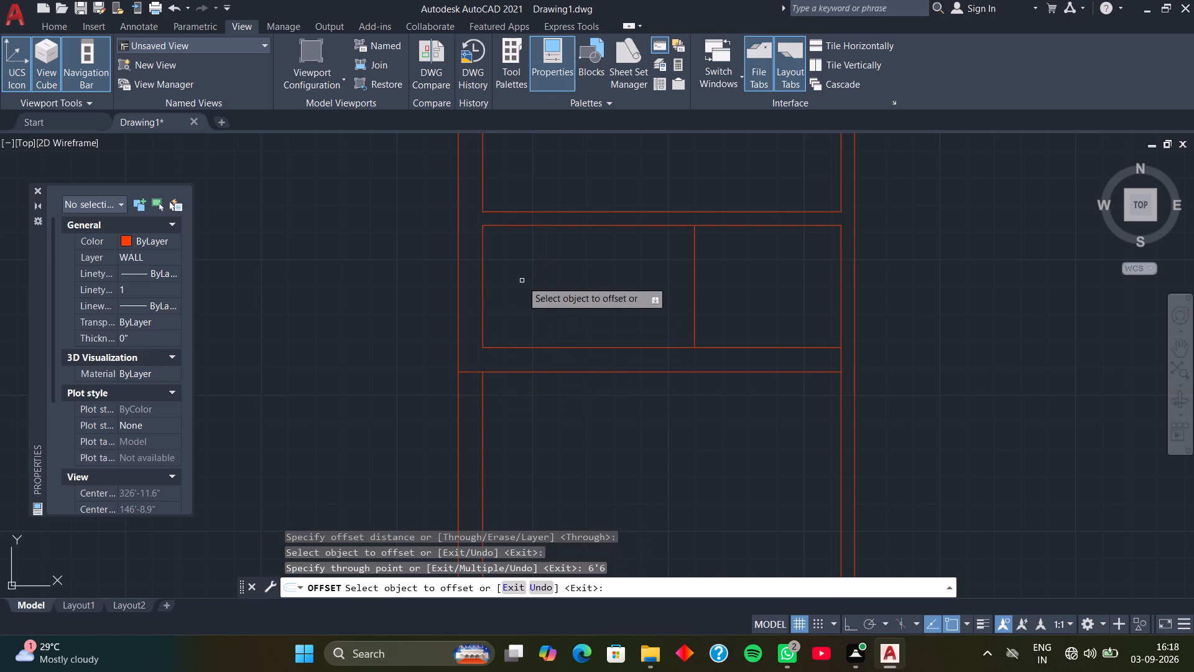
pyautogui.click(693, 278)
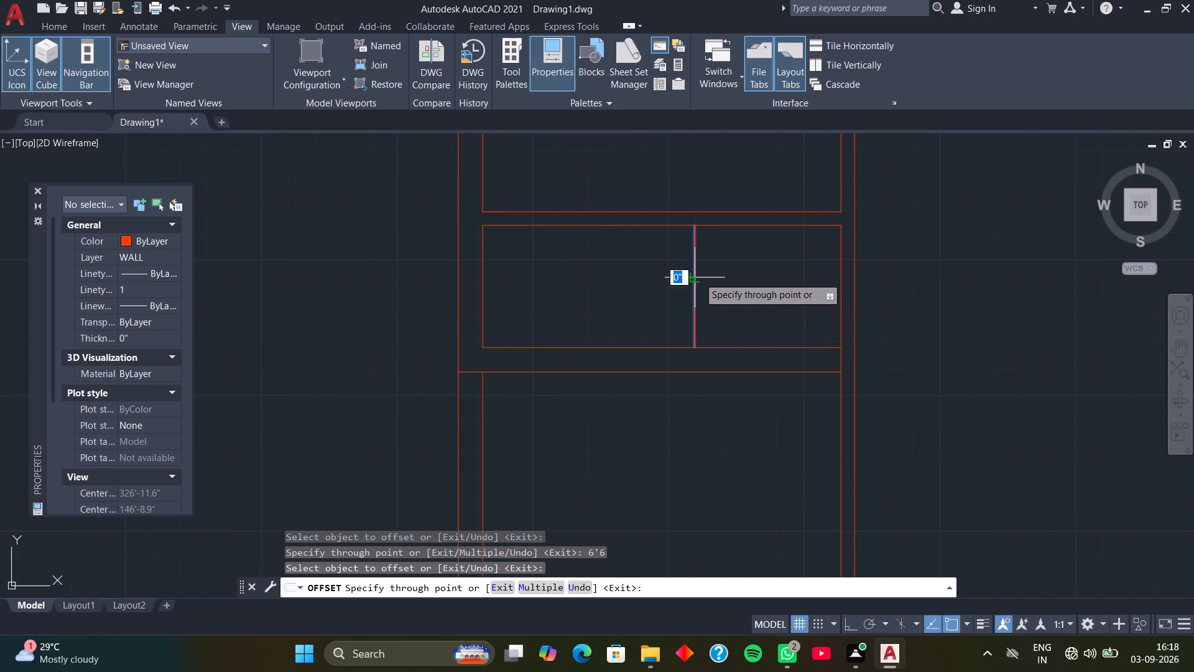
pyautogui.press('5')
pyautogui.press('Return')
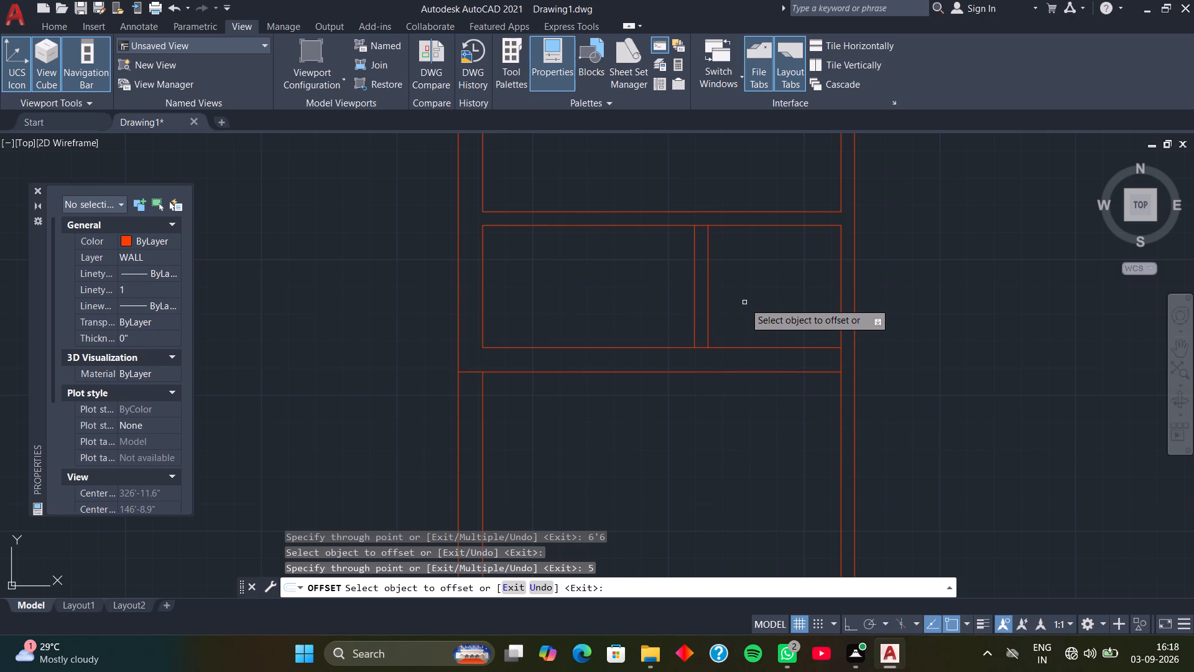
pyautogui.press('space')
# Trim off the left wall's two lines below the 9" bottom wall.
pyautogui.write('TR')
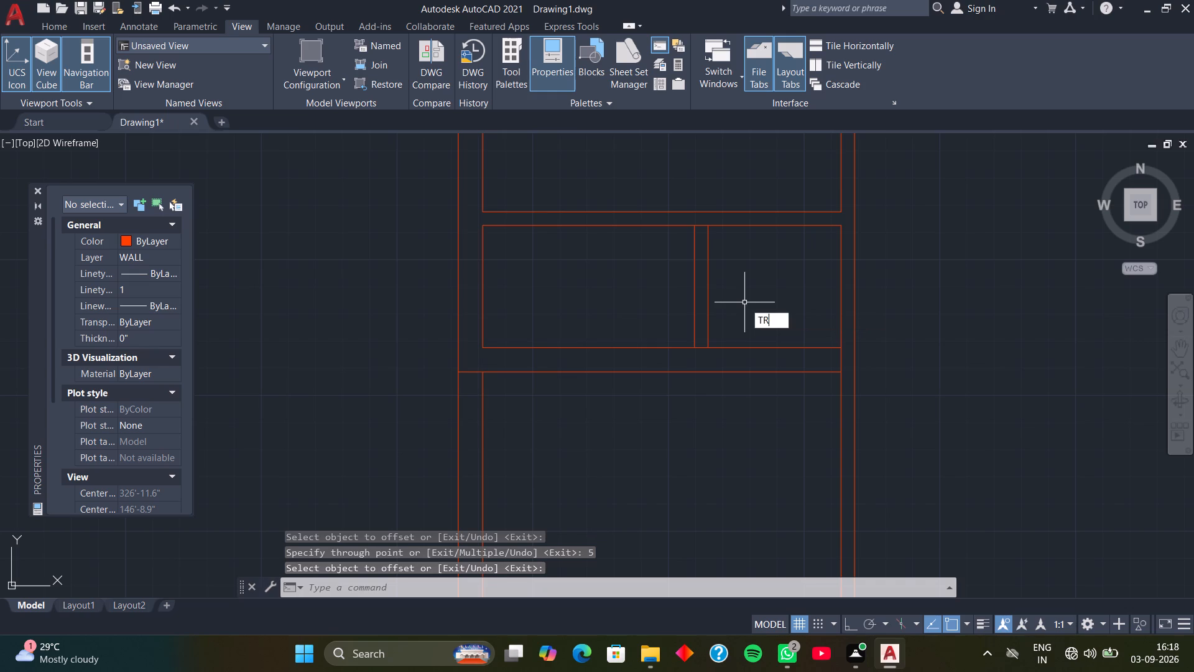
pyautogui.press('space')
pyautogui.moveTo(395, 456); pyautogui.dragTo(789, 433)
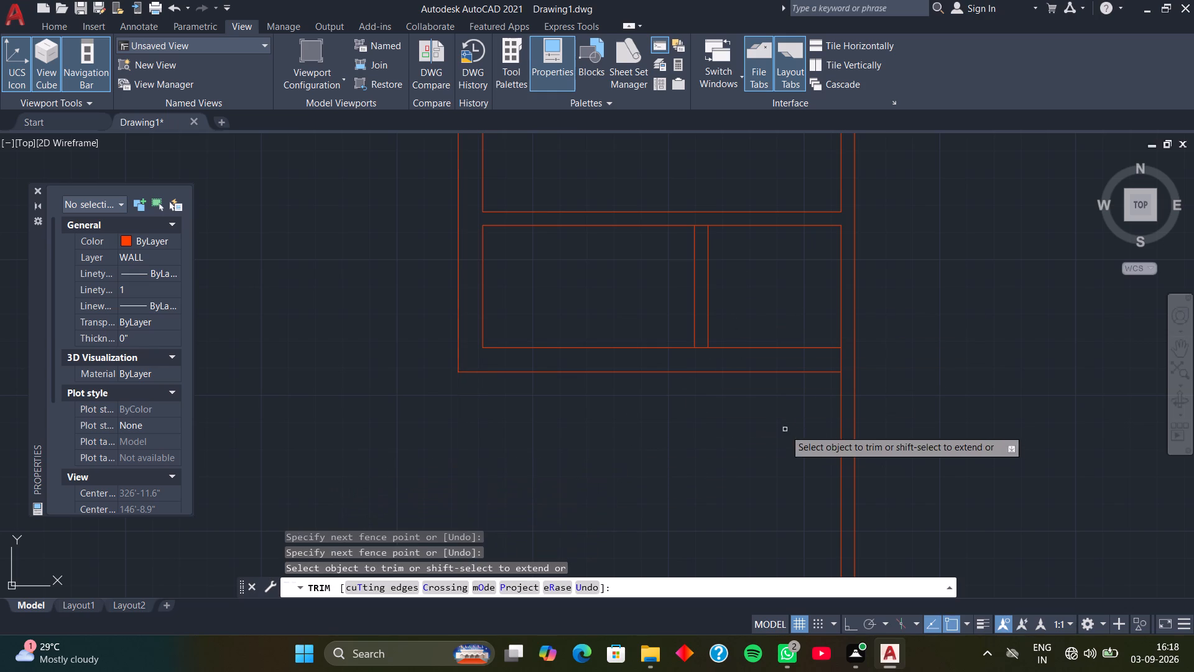
# Trim the small bottom room's upper and lower lines between the two lines of its 5" vertical partition.
pyautogui.scroll(2, 677, 236)
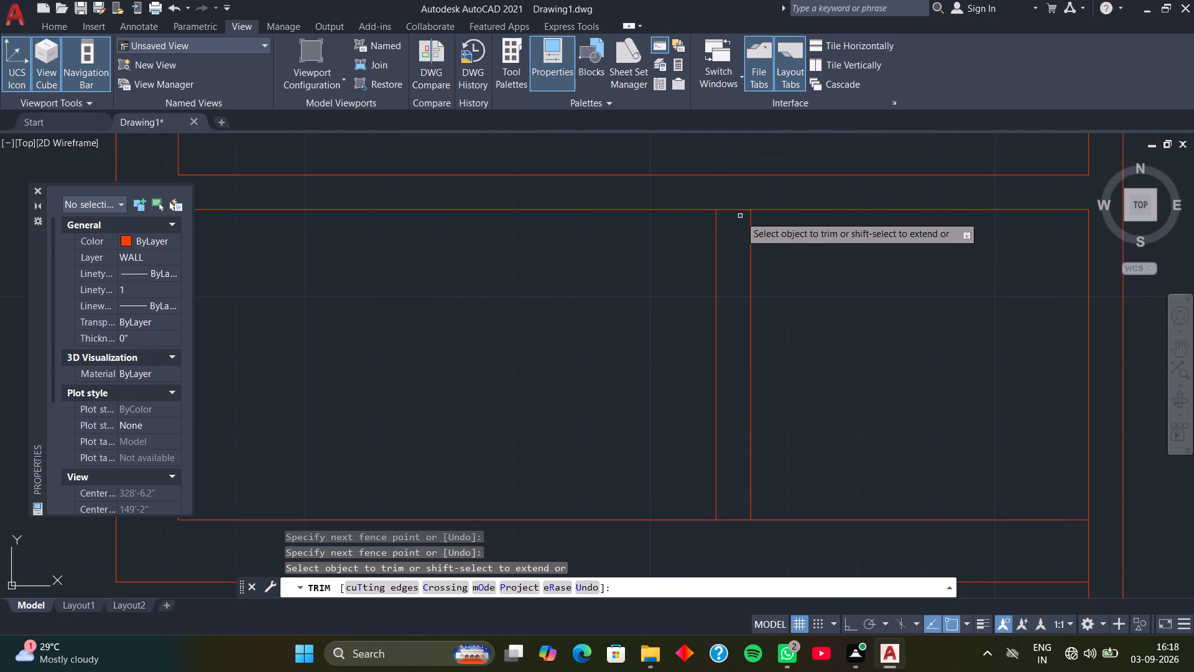
pyautogui.click(739, 208)
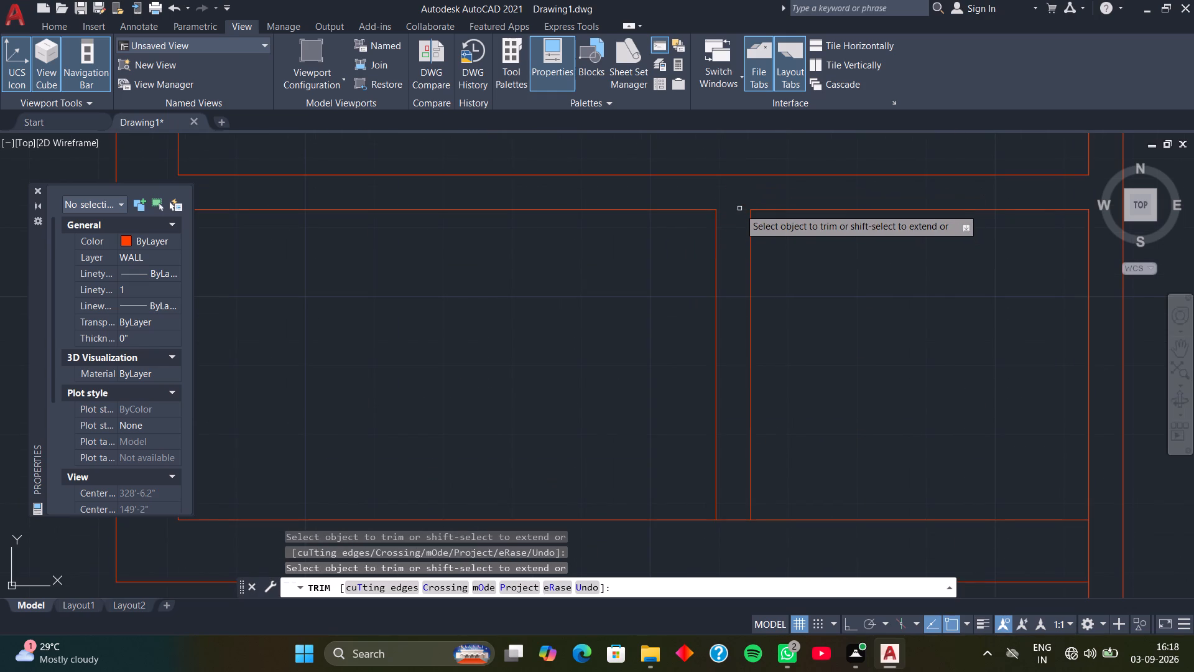
pyautogui.scroll(-1, 831, 273)
pyautogui.moveTo(843, 352); pyautogui.dragTo(797, 267, button='middle')
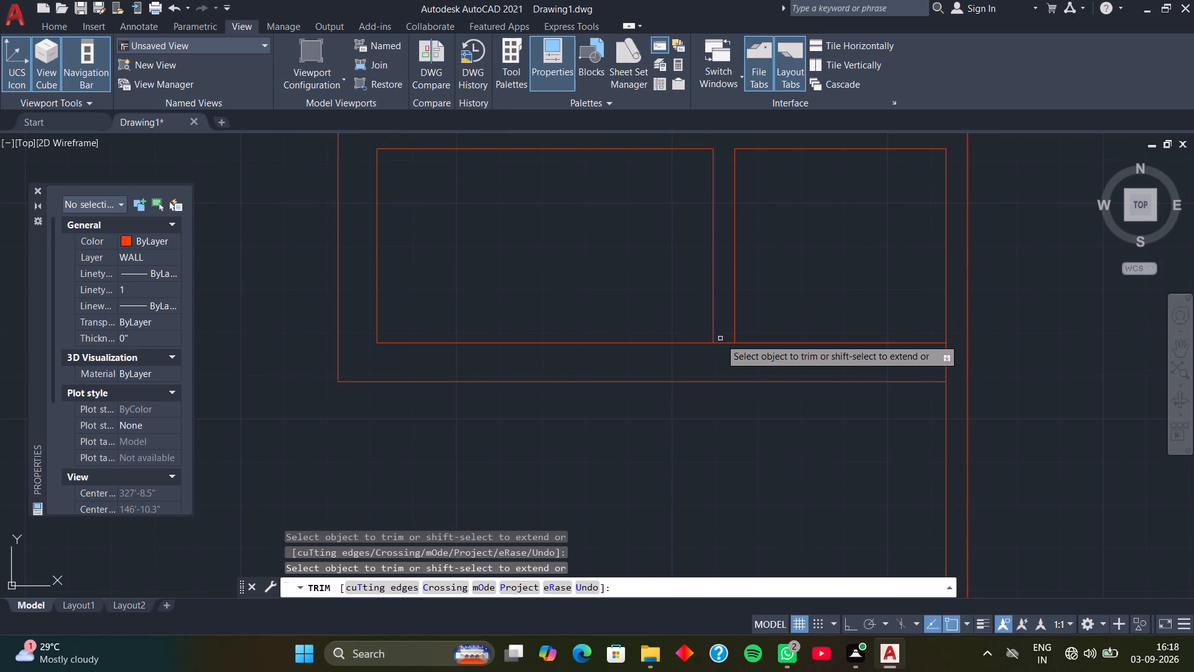
pyautogui.click(724, 344)
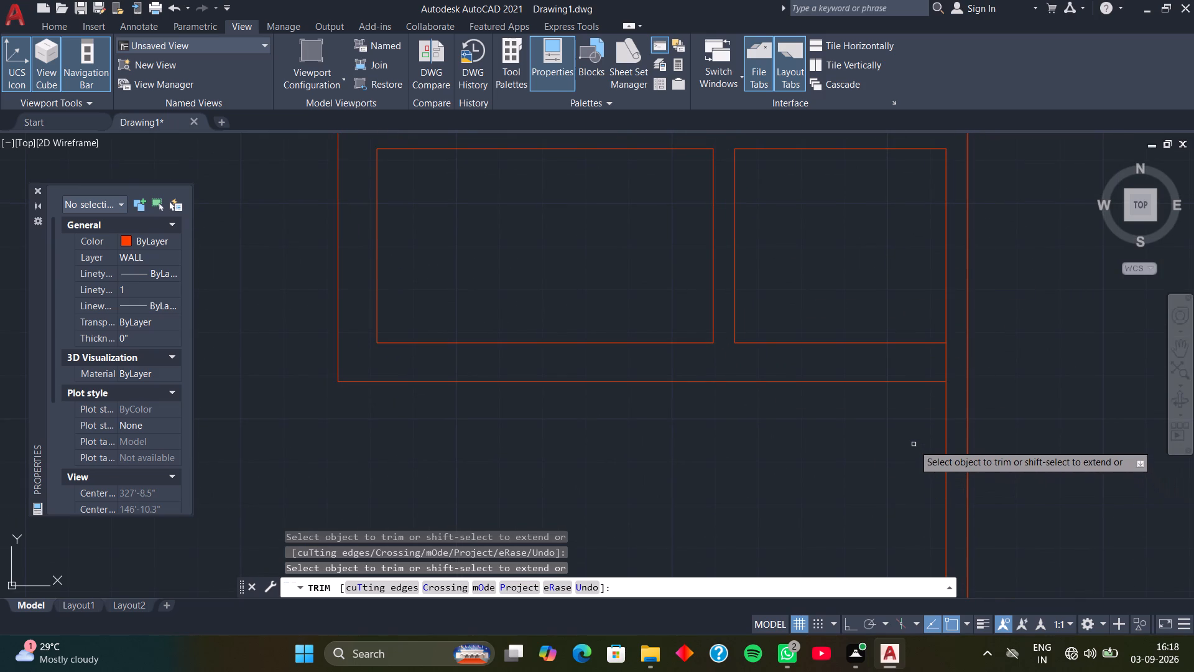
pyautogui.moveTo(902, 445); pyautogui.dragTo(696, 480, button='middle')
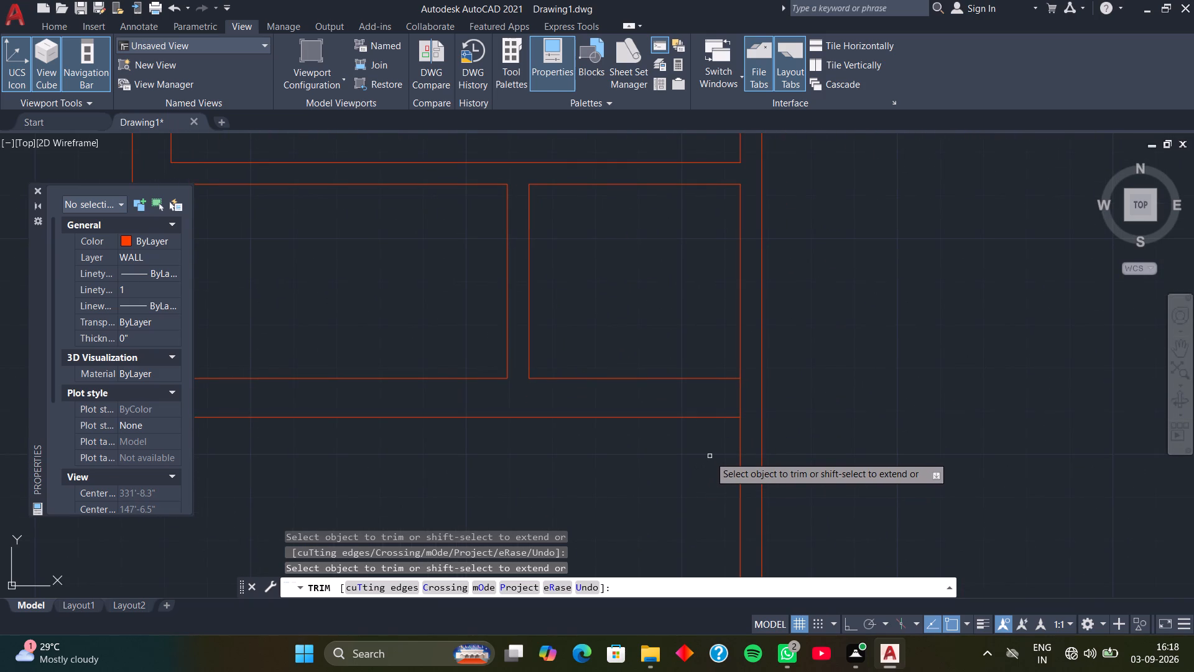
pyautogui.press('space')
# Extend the third horizontal partition's lower line right to the outer line of the vertical partition.
pyautogui.write('EX')
pyautogui.press('space')
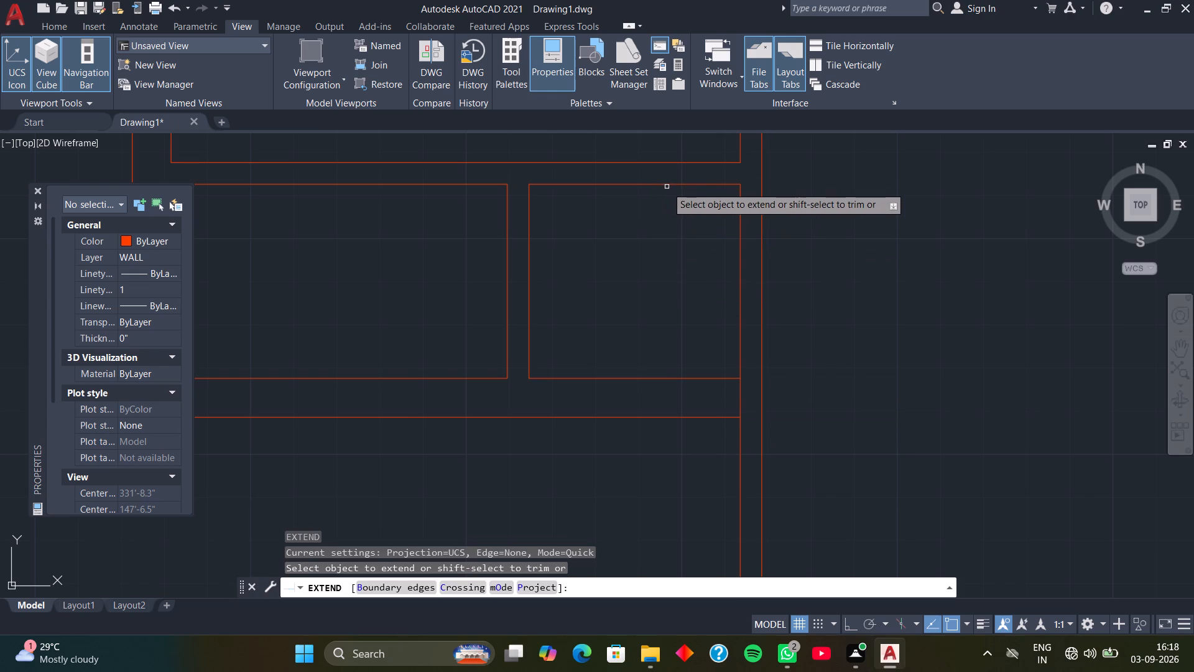
pyautogui.click(670, 184)
pyautogui.press('space')
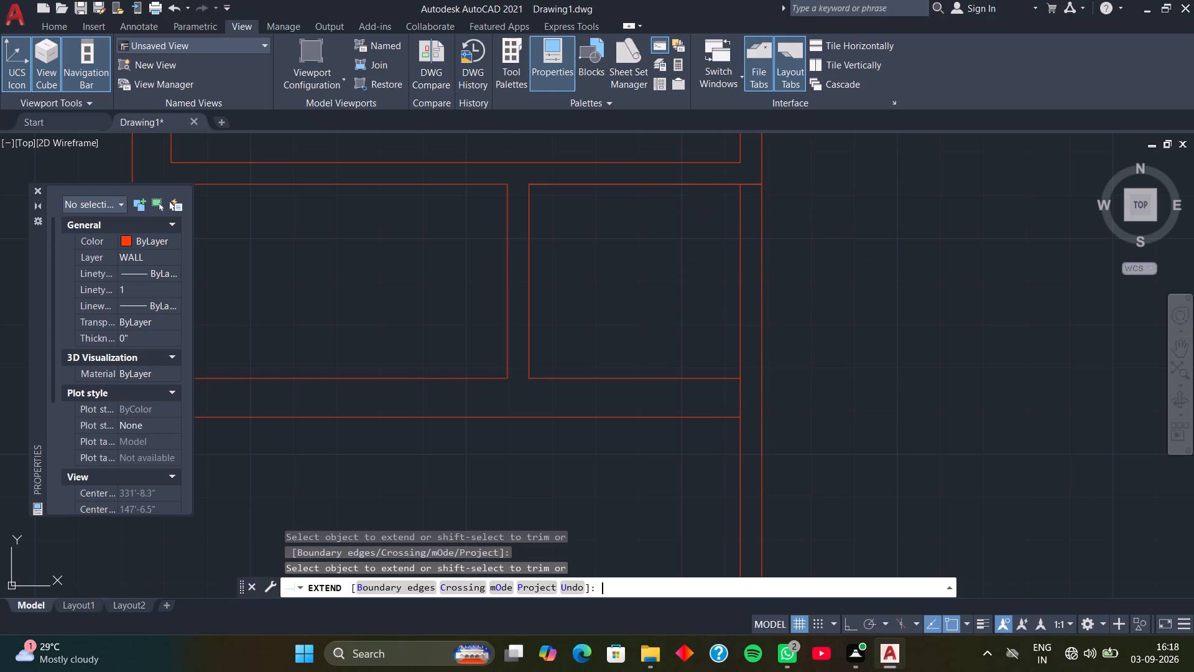
# Trim the right-hand vertical lines below the third horizontal partition, leaving only the short closing line across the bottom wall's end.
pyautogui.write('TR')
pyautogui.press('space')
pyautogui.moveTo(708, 495); pyautogui.dragTo(905, 472)
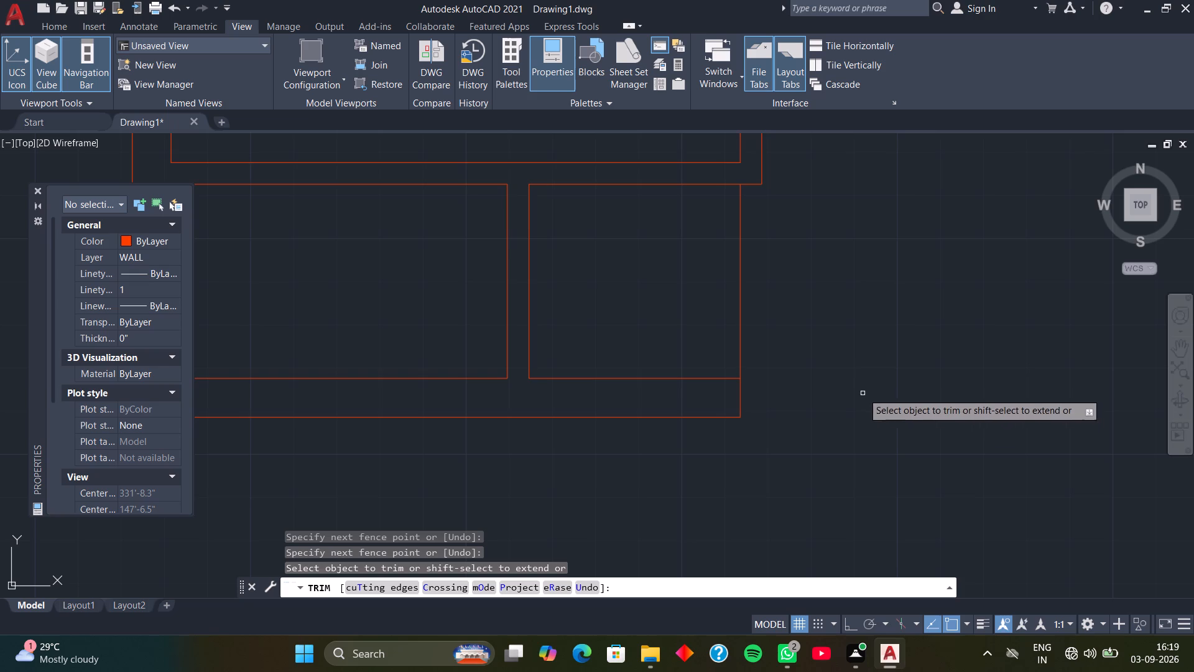
pyautogui.moveTo(700, 320); pyautogui.dragTo(782, 294)
pyautogui.scroll(-2, 787, 294)
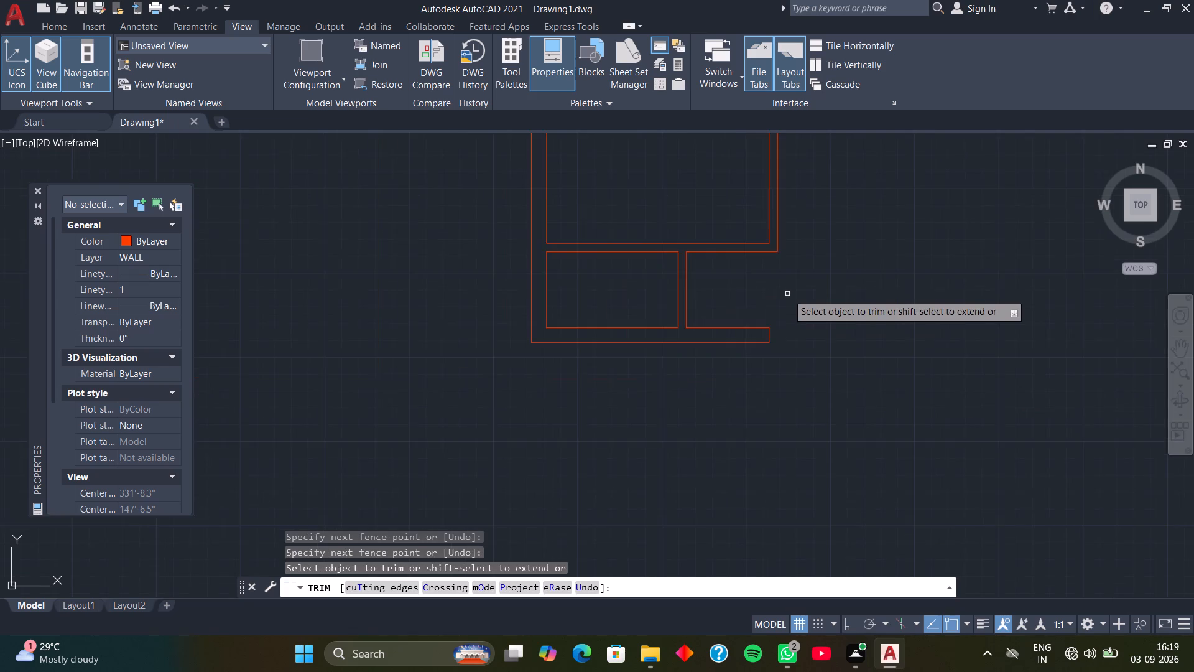
pyautogui.scroll(-2, 787, 294)
pyautogui.moveTo(832, 274); pyautogui.dragTo(507, 384, button='middle')
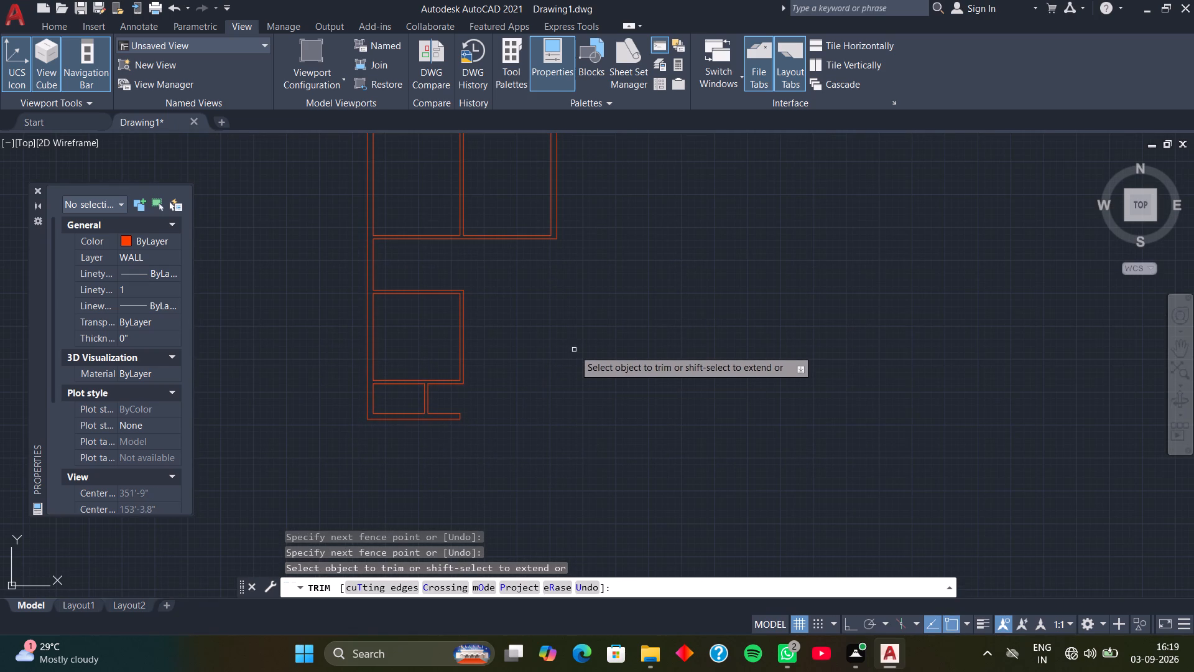
pyautogui.press('space')
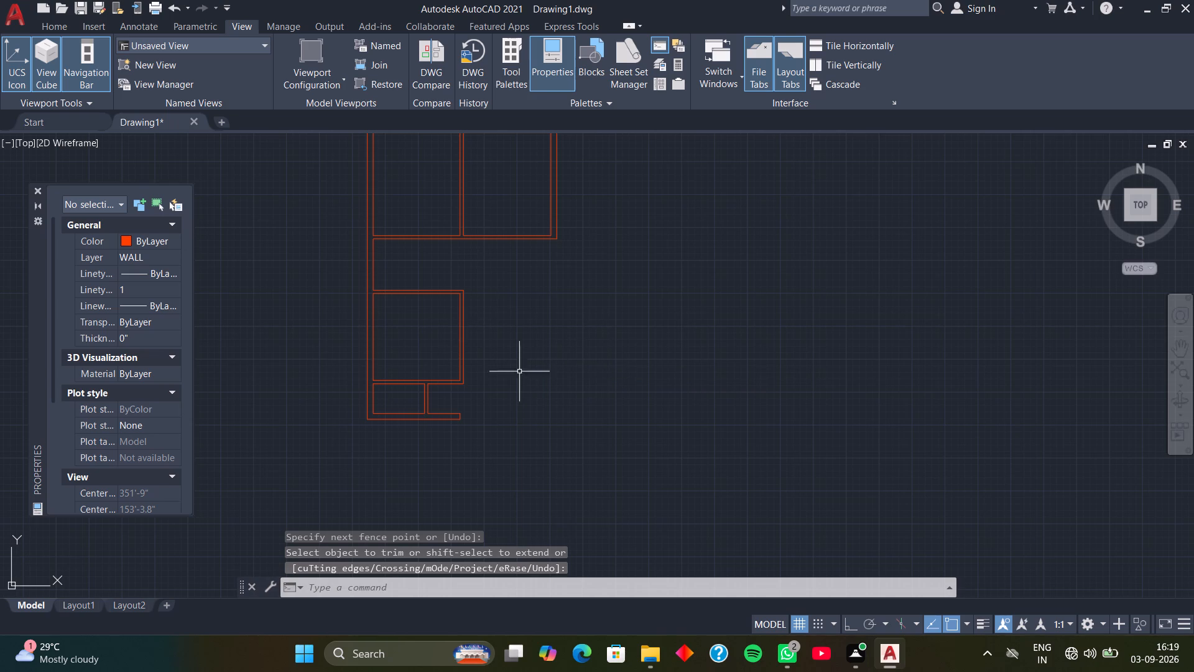
# Draw two horizontal rays to the right from the upper and lower corners of the bottom wall's right end.
pyautogui.scroll(2, 513, 399)
pyautogui.moveTo(476, 437); pyautogui.dragTo(474, 286, button='middle')
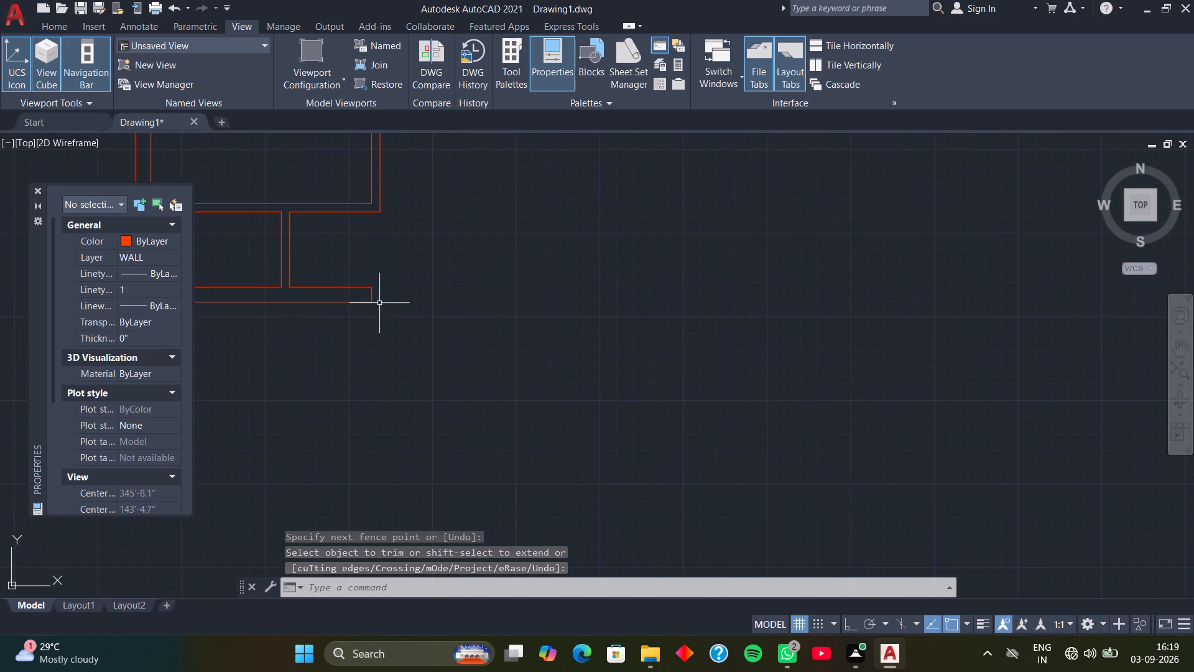
pyautogui.moveTo(334, 303); pyautogui.dragTo(348, 303, button='middle')
pyautogui.scroll(2, 361, 302)
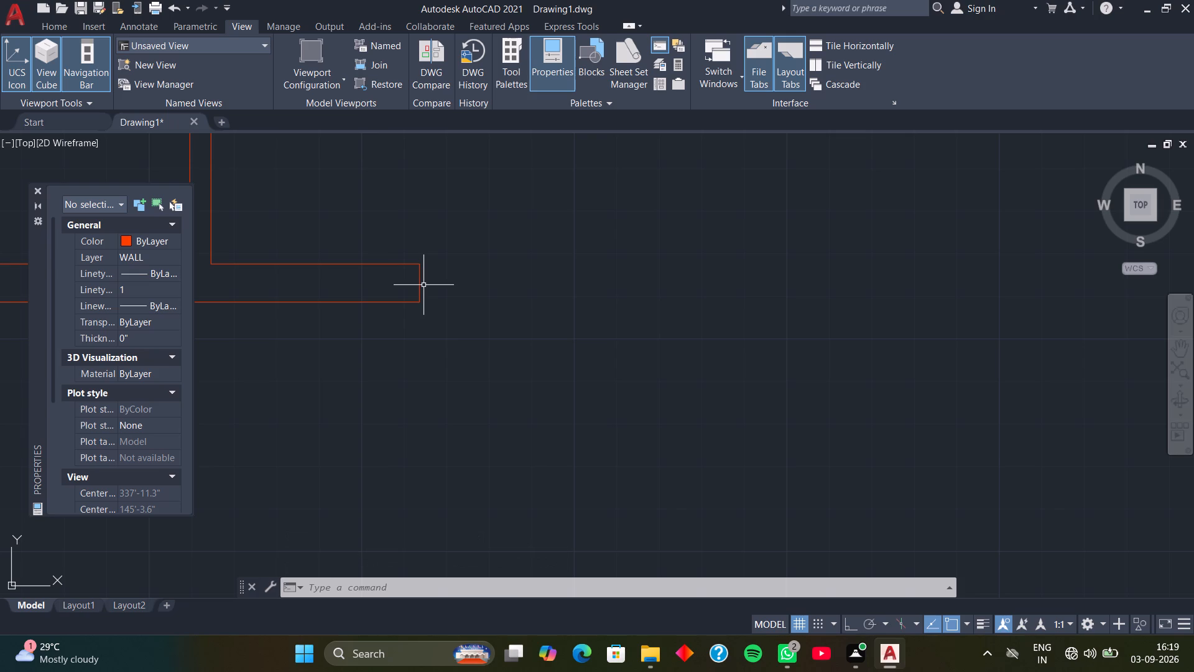
pyautogui.scroll(-1, 453, 263)
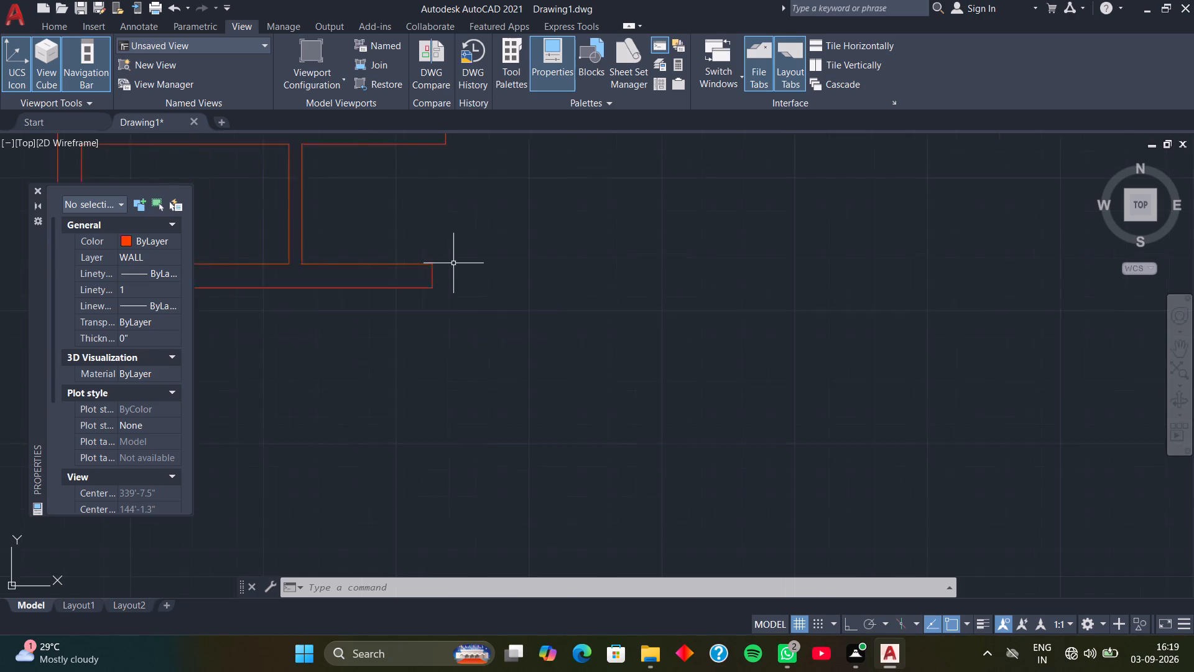
pyautogui.scroll(-1, 453, 263)
pyautogui.moveTo(470, 248); pyautogui.dragTo(375, 361, button='middle')
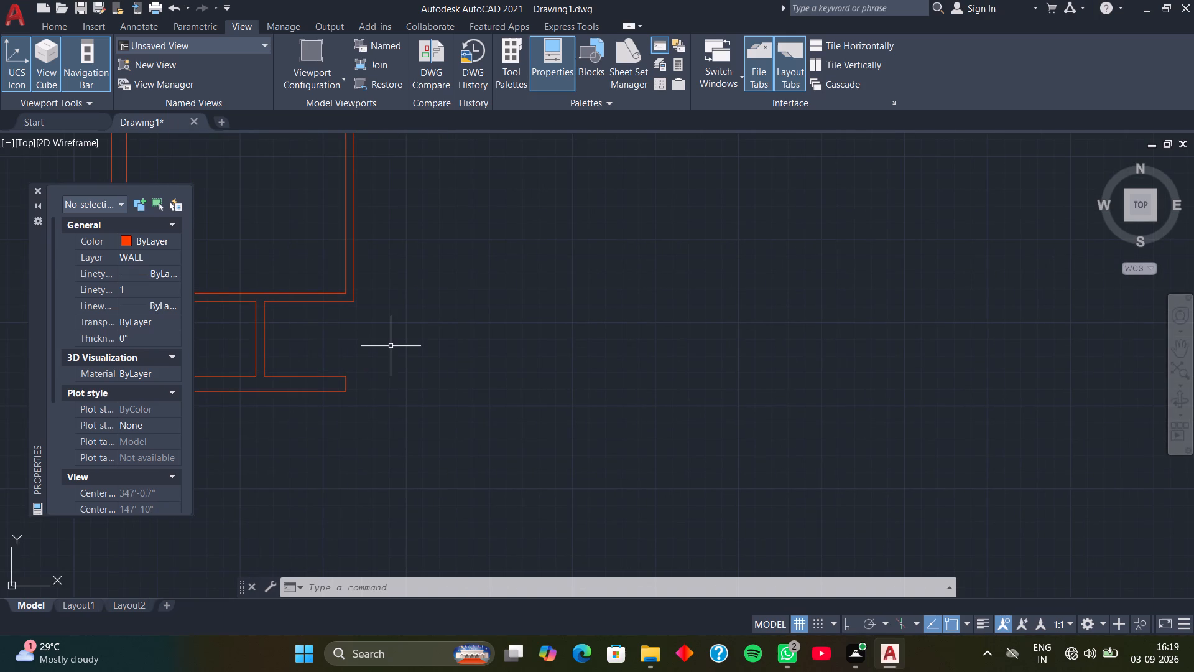
pyautogui.press('e')
pyautogui.press('Escape')
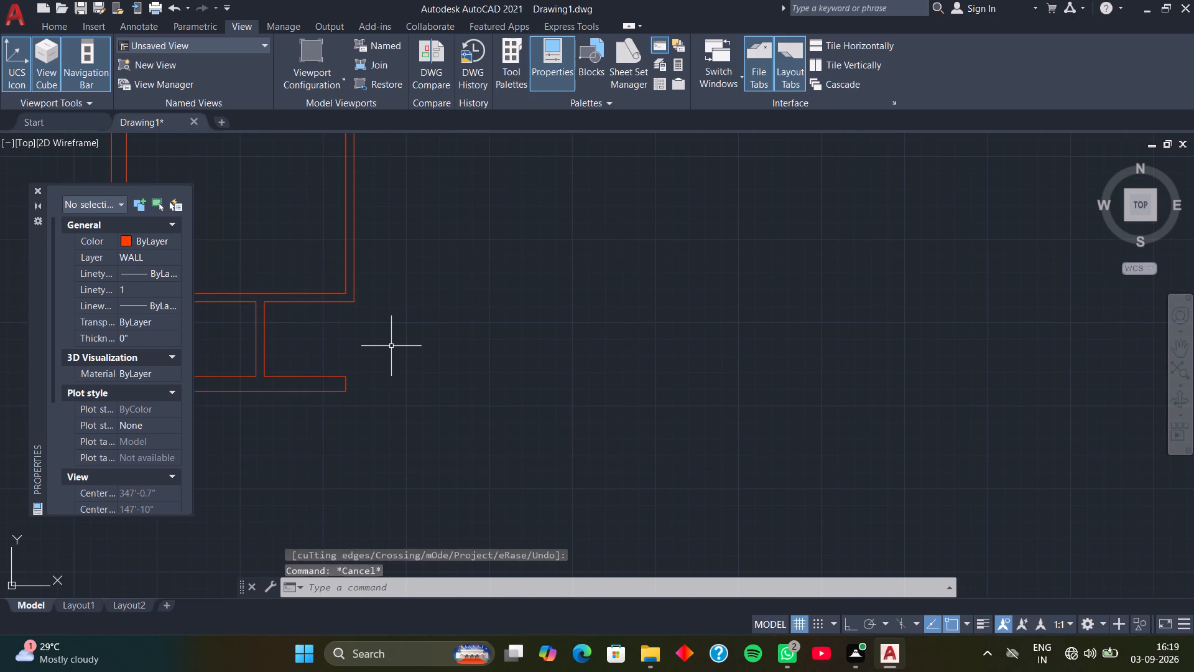
pyautogui.press('r')
pyautogui.press('a')
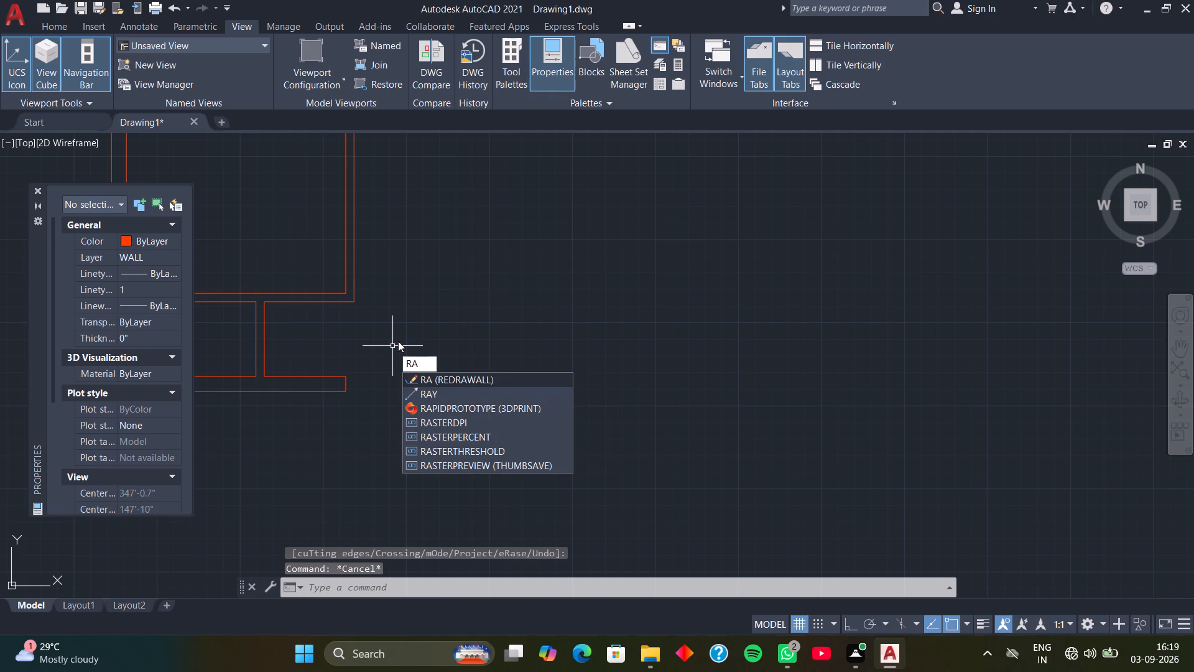
pyautogui.write('Y')
pyautogui.press('space')
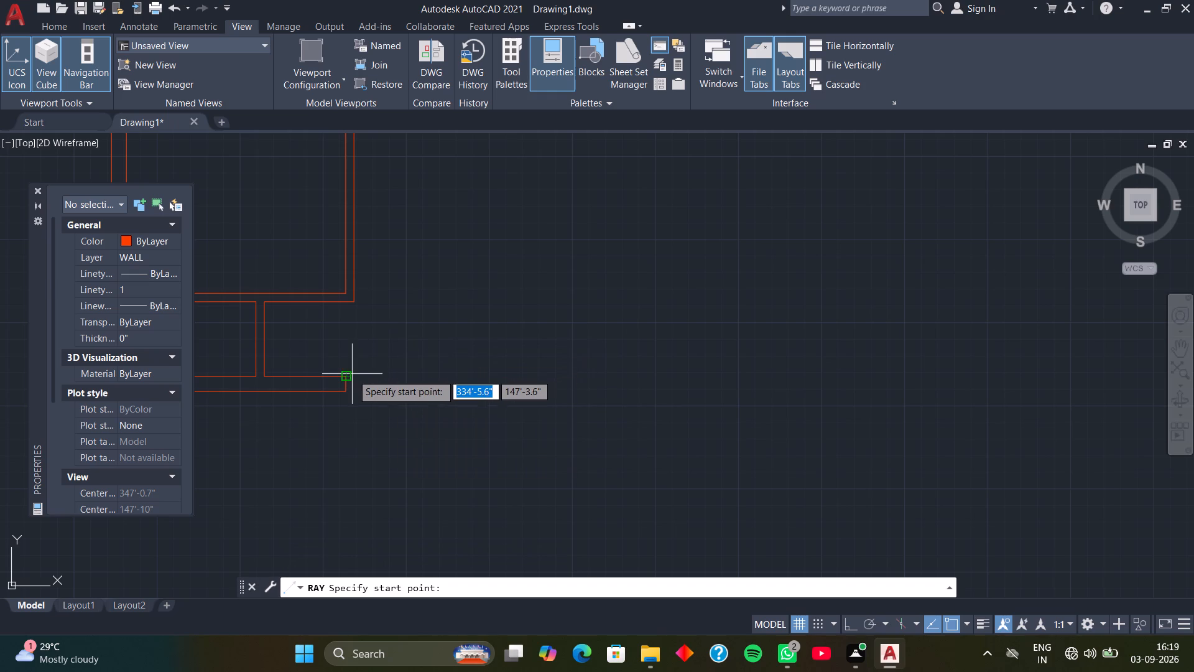
pyautogui.click(344, 376)
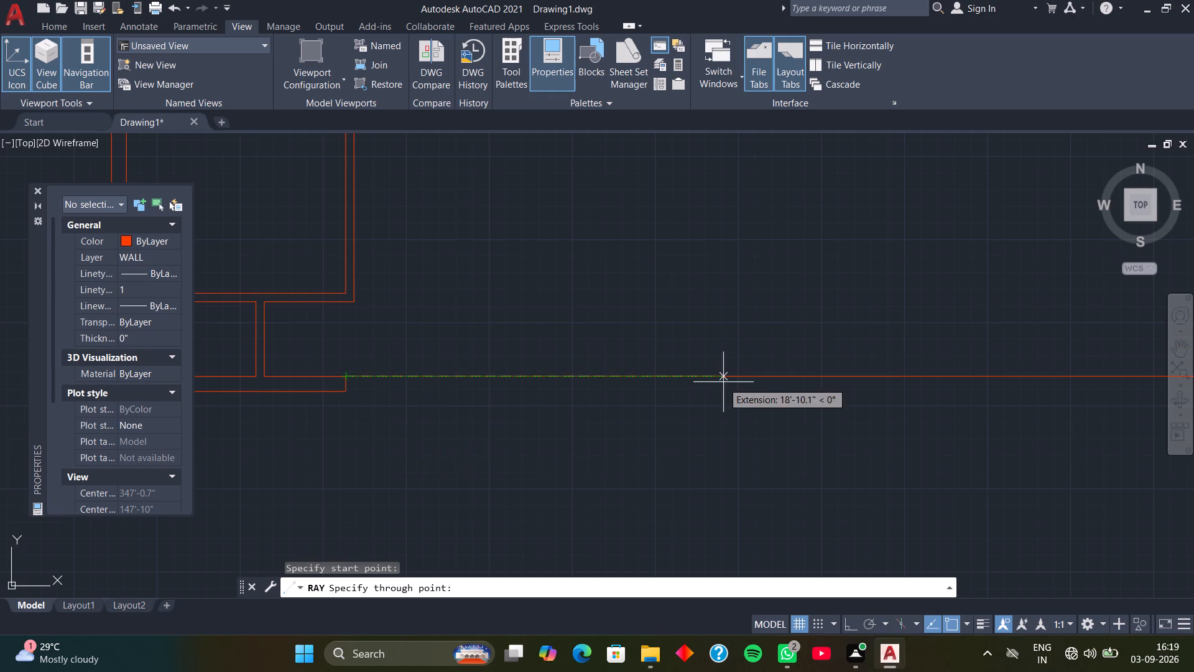
pyautogui.click(837, 375)
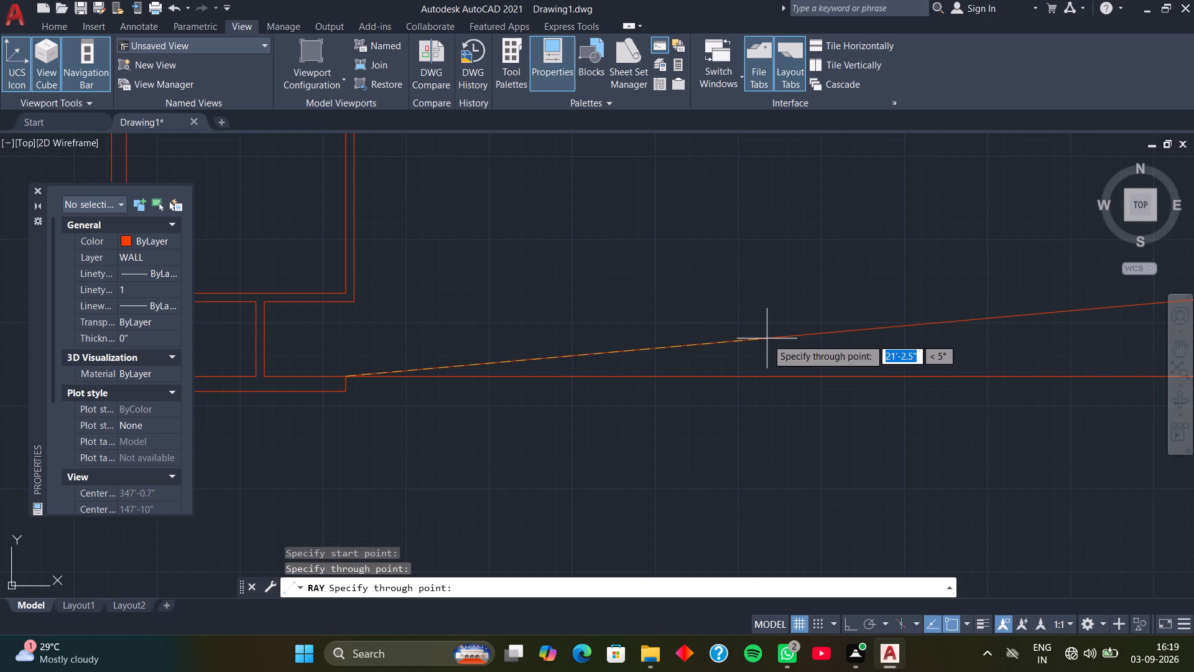
pyautogui.press('space')
pyautogui.press('space')
pyautogui.click(341, 388)
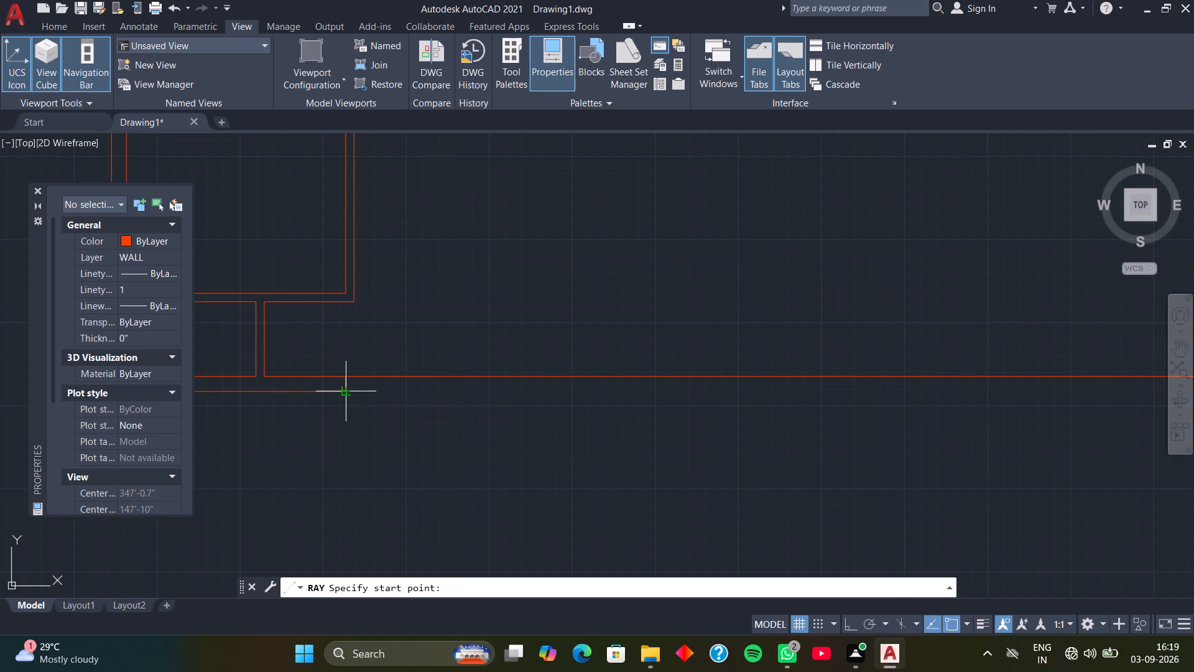
pyautogui.click(884, 385)
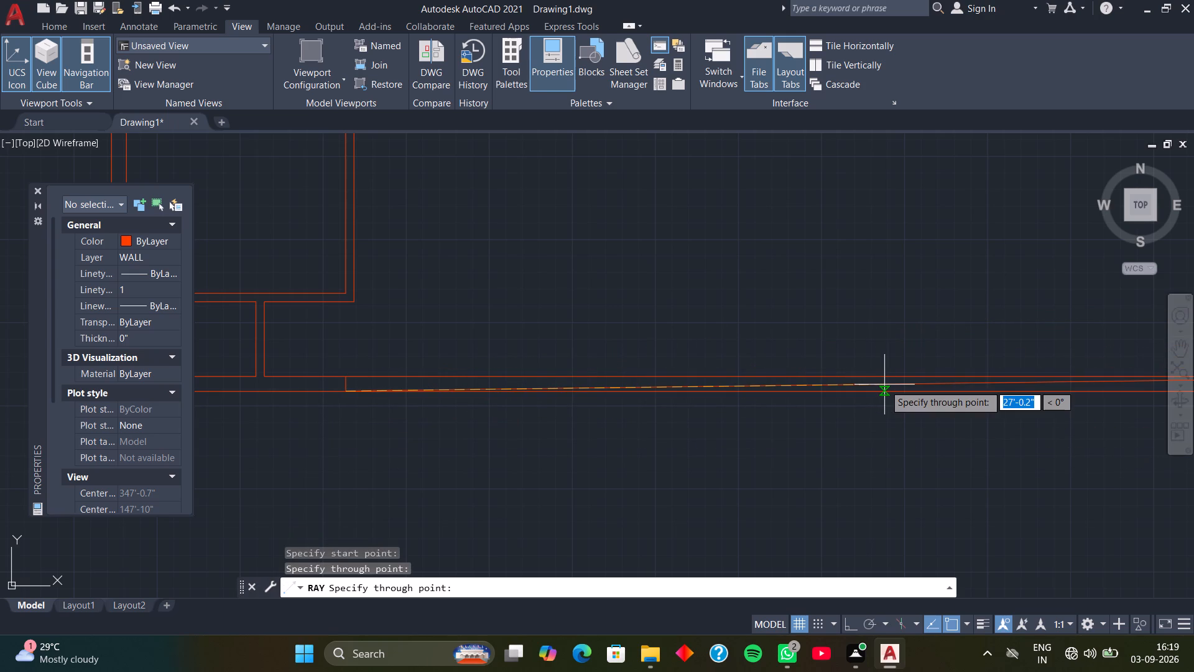
pyautogui.press('space')
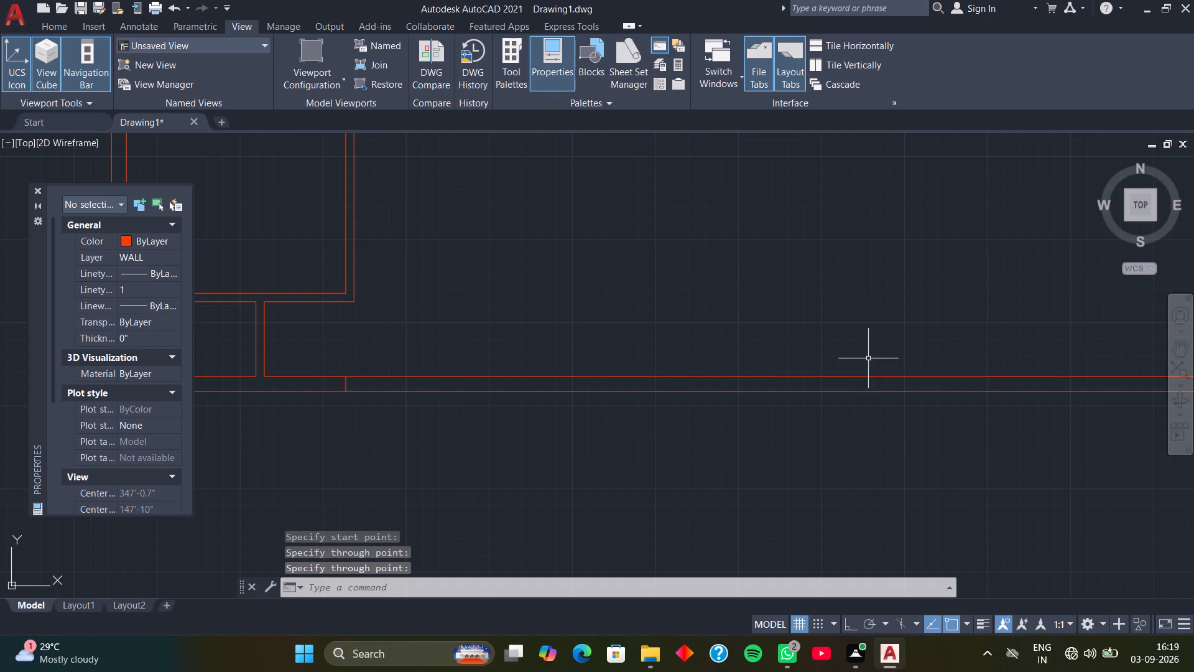
# Extend the upper right room's right wall lines down to the bottom wall, inner line to the upper ray and outer line to the lower ray.
pyautogui.scroll(-2, 479, 366)
pyautogui.moveTo(490, 310); pyautogui.dragTo(444, 345, button='middle')
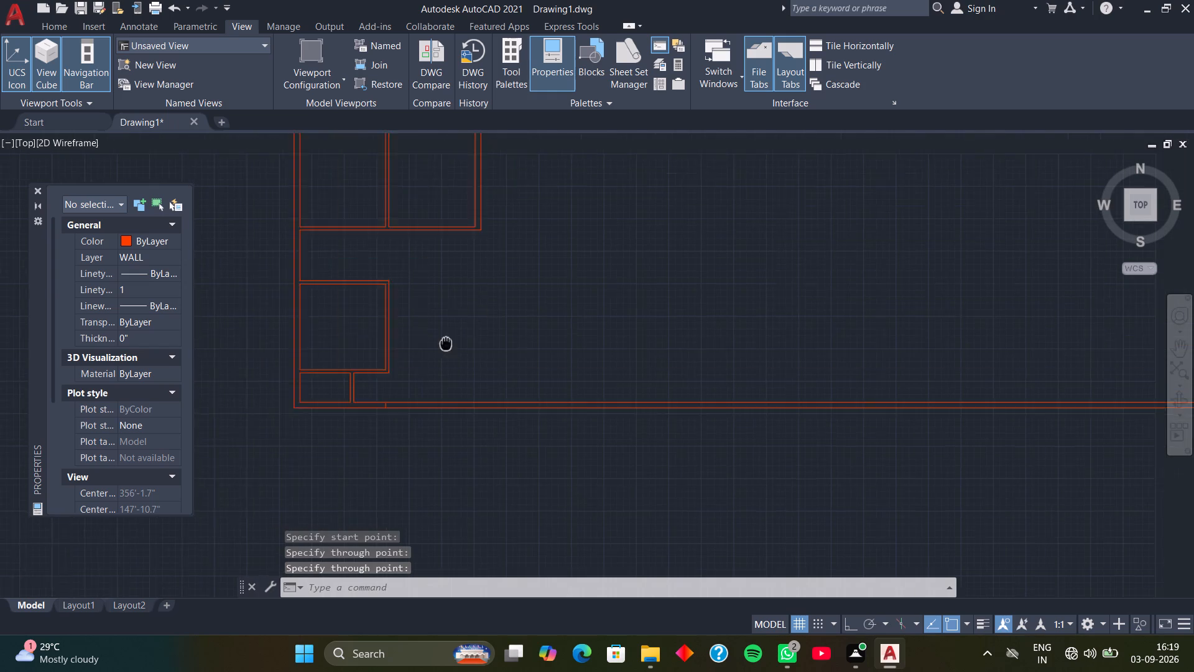
pyautogui.moveTo(444, 345); pyautogui.dragTo(336, 387, button='middle')
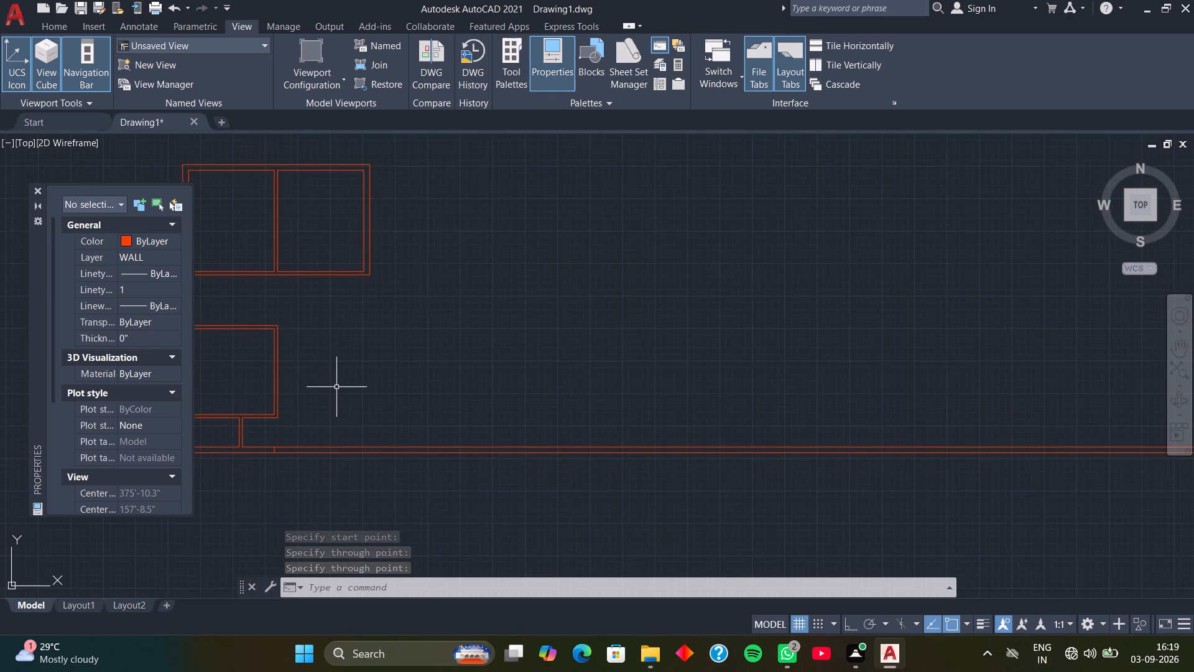
pyautogui.press('e')
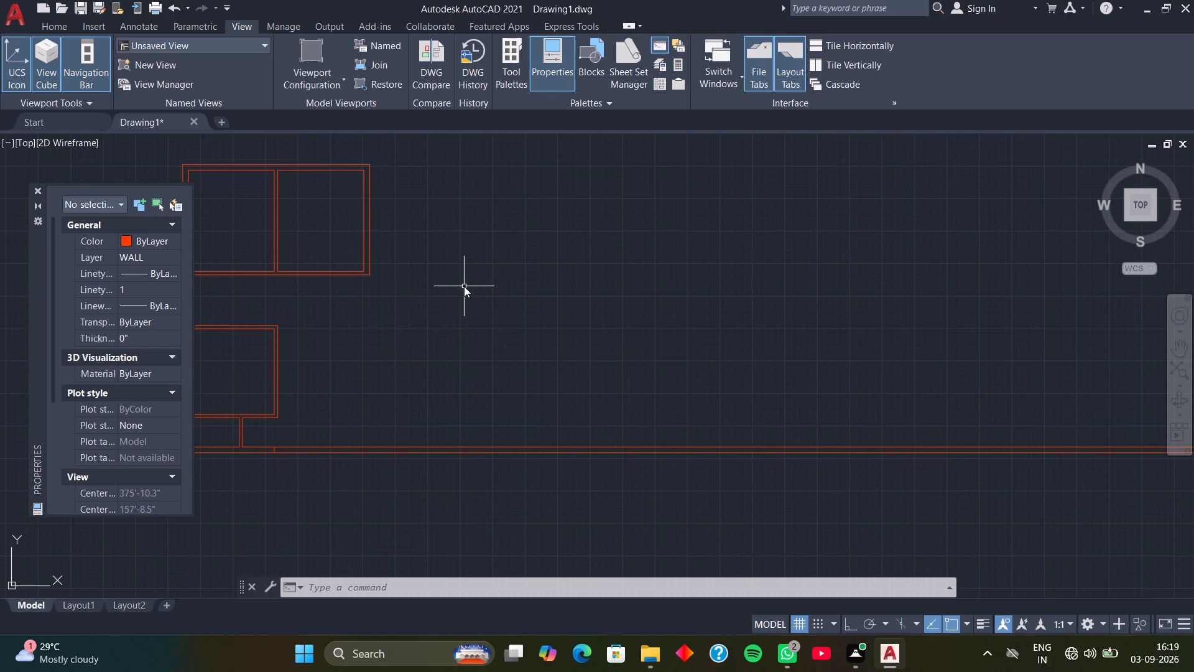
pyautogui.write('X')
pyautogui.press('space')
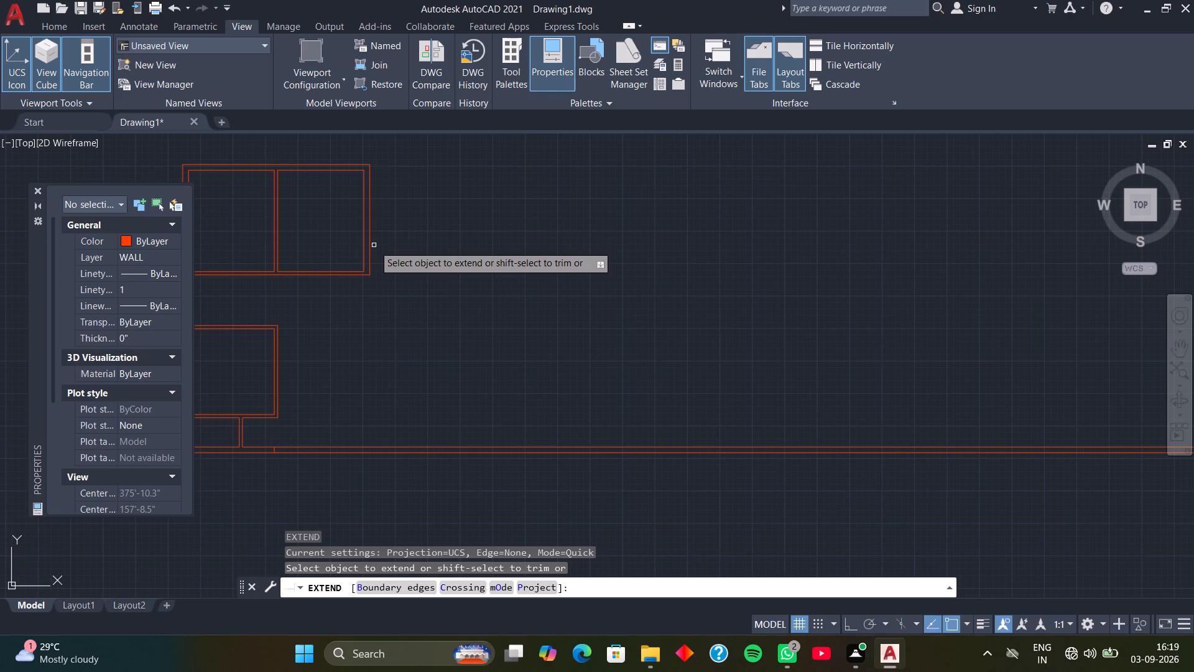
pyautogui.click(368, 245)
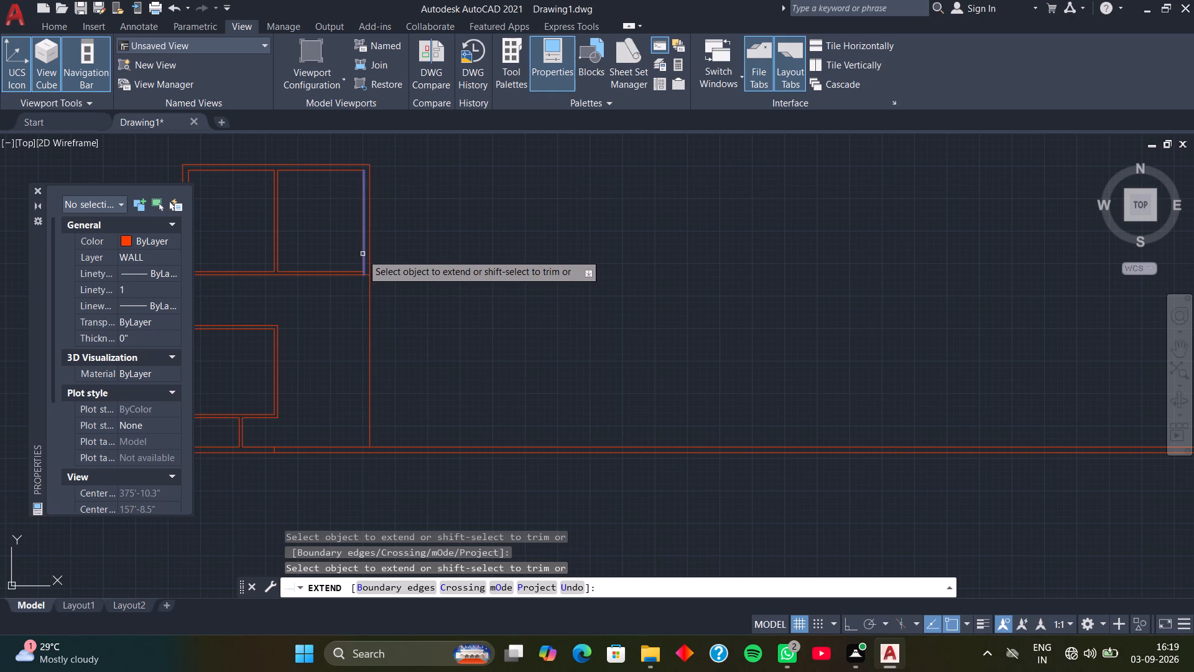
pyautogui.click(362, 254)
pyautogui.click(362, 258)
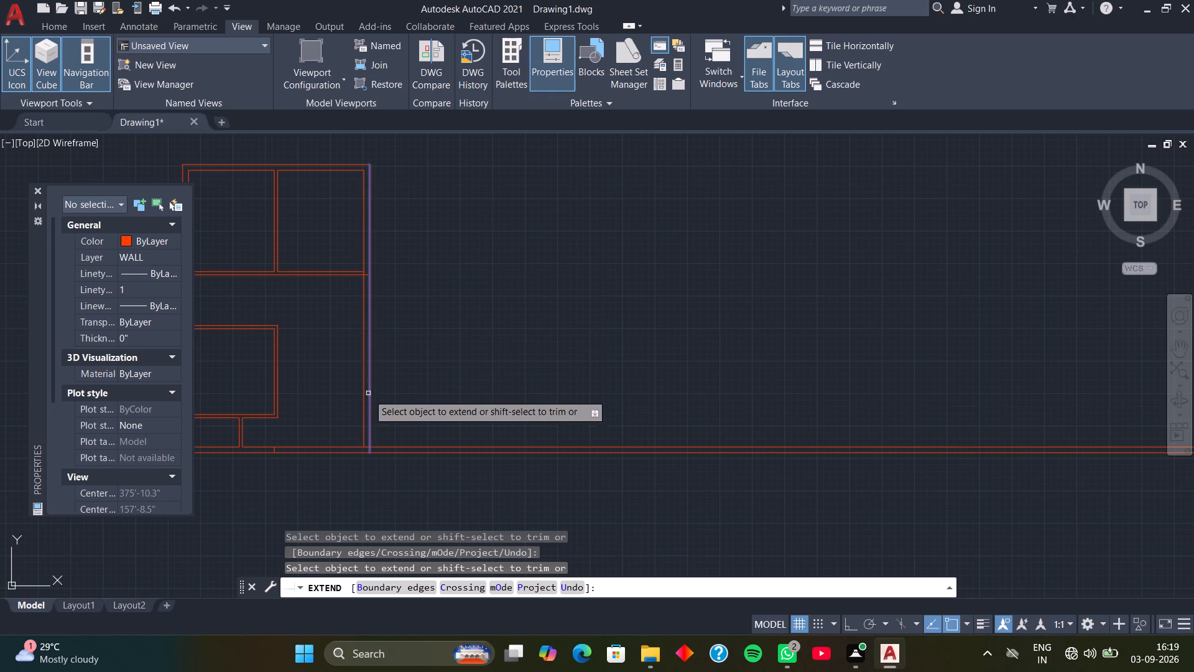
pyautogui.click(369, 427)
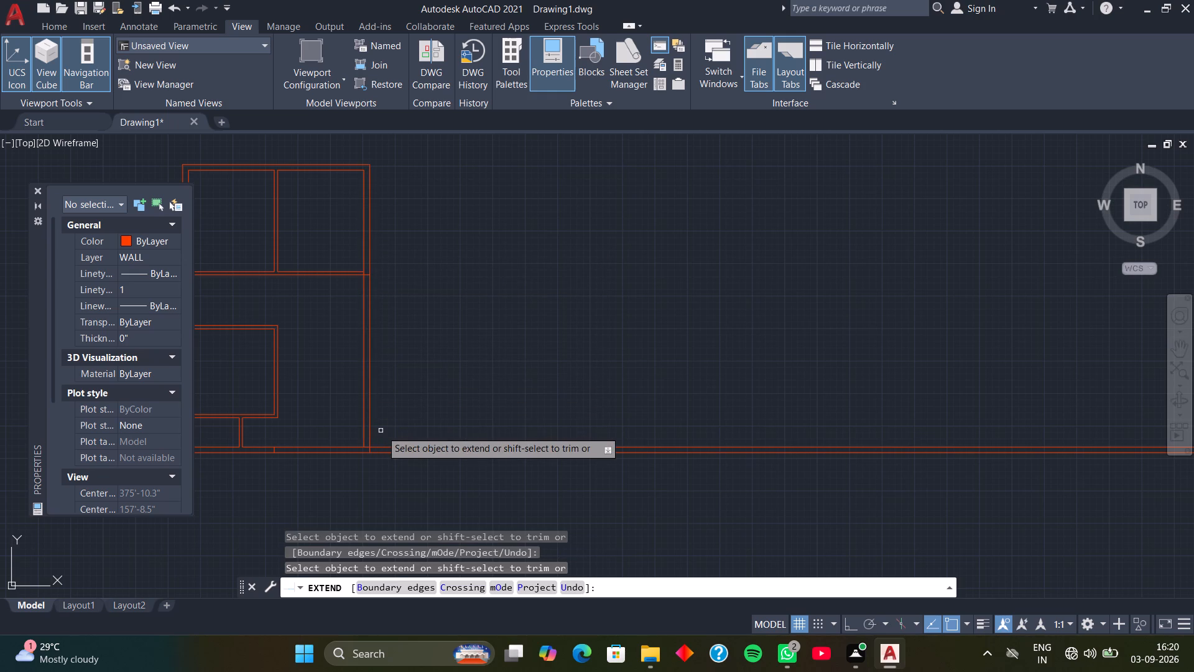
pyautogui.press('space')
# Trim both rays beyond the right wall's outer line, and the upper ray between the right wall's two lines.
pyautogui.write('TR')
pyautogui.press('space')
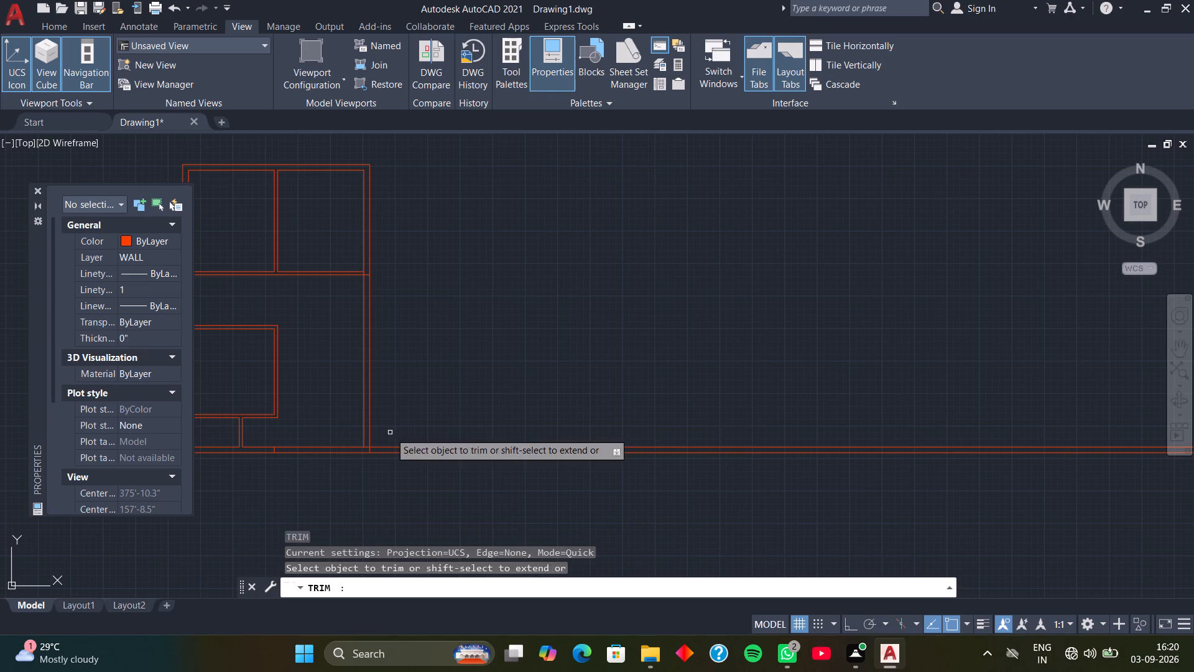
pyautogui.moveTo(390, 432); pyautogui.dragTo(406, 482)
pyautogui.scroll(3, 348, 466)
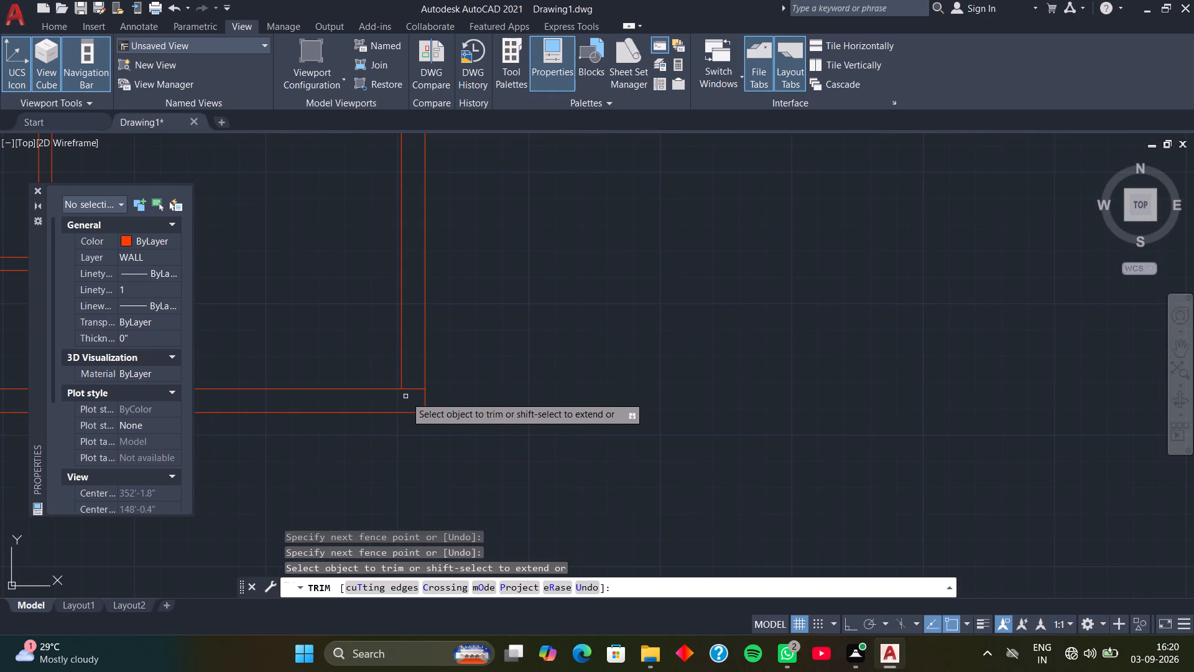
pyautogui.click(414, 390)
pyautogui.press('space')
pyautogui.scroll(-2, 396, 431)
pyautogui.moveTo(373, 463); pyautogui.dragTo(509, 433, button='middle')
pyautogui.moveTo(482, 316); pyautogui.dragTo(481, 502, button='middle')
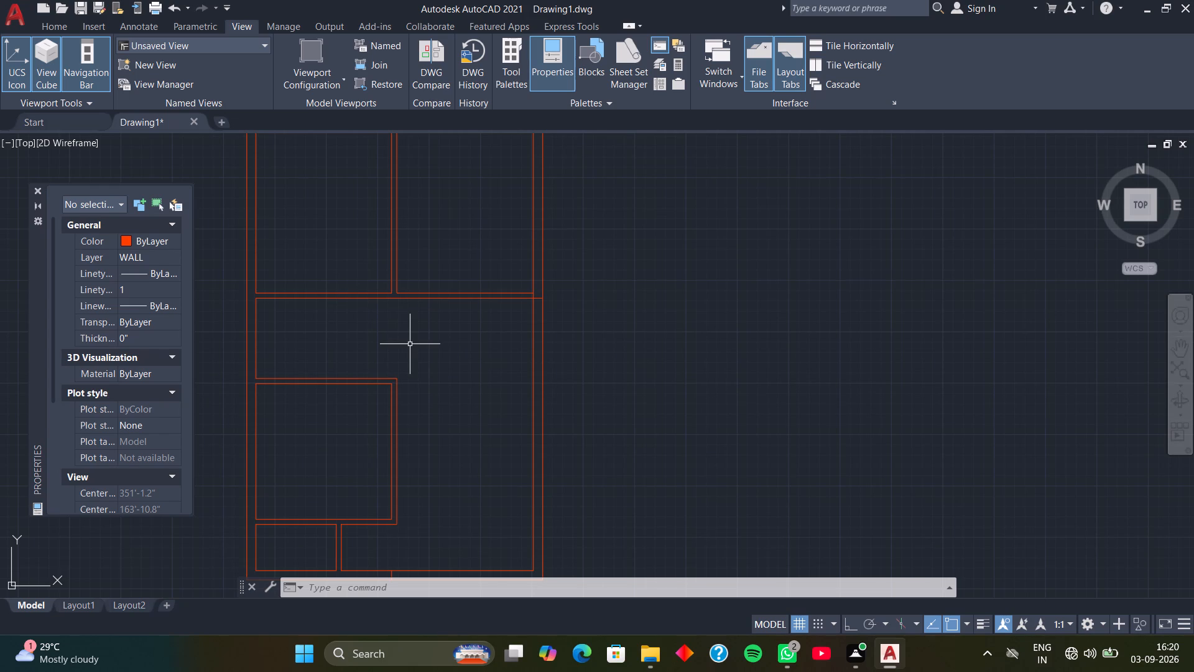
# Trim the junction below the upper right room: the lower partition line inside the right wall, and the wall's inner line between the partition lines.
pyautogui.moveTo(410, 344); pyautogui.dragTo(459, 310, button='middle')
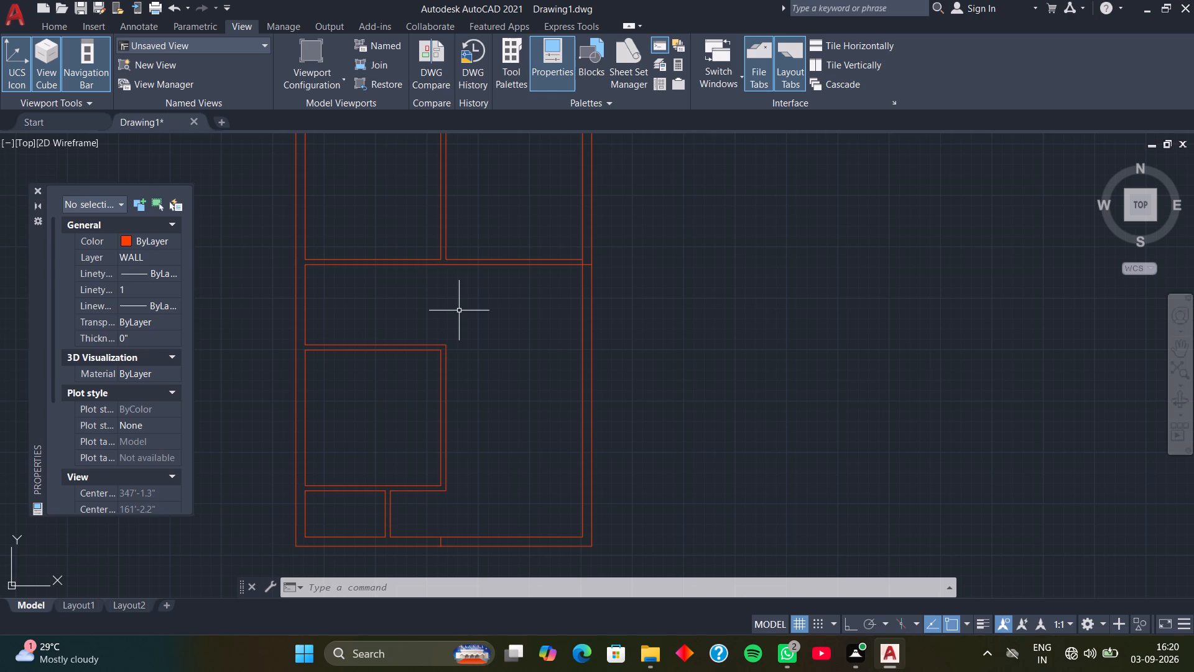
pyautogui.scroll(1, 466, 268)
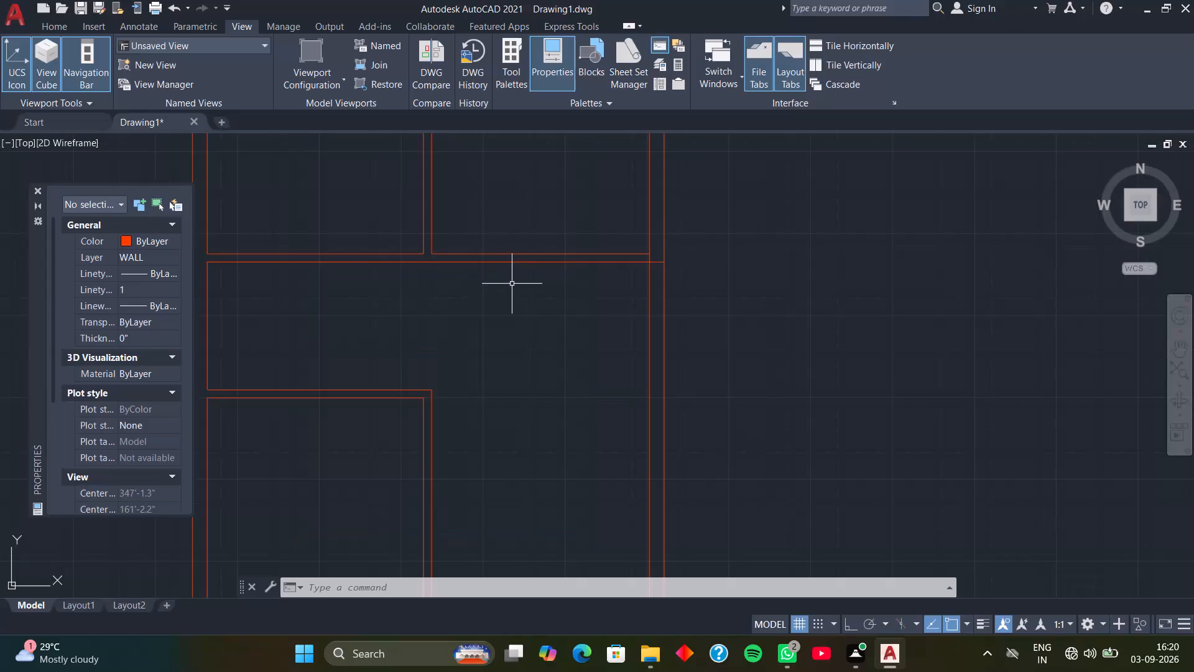
pyautogui.moveTo(508, 288); pyautogui.dragTo(332, 264, button='middle')
pyautogui.scroll(1, 415, 264)
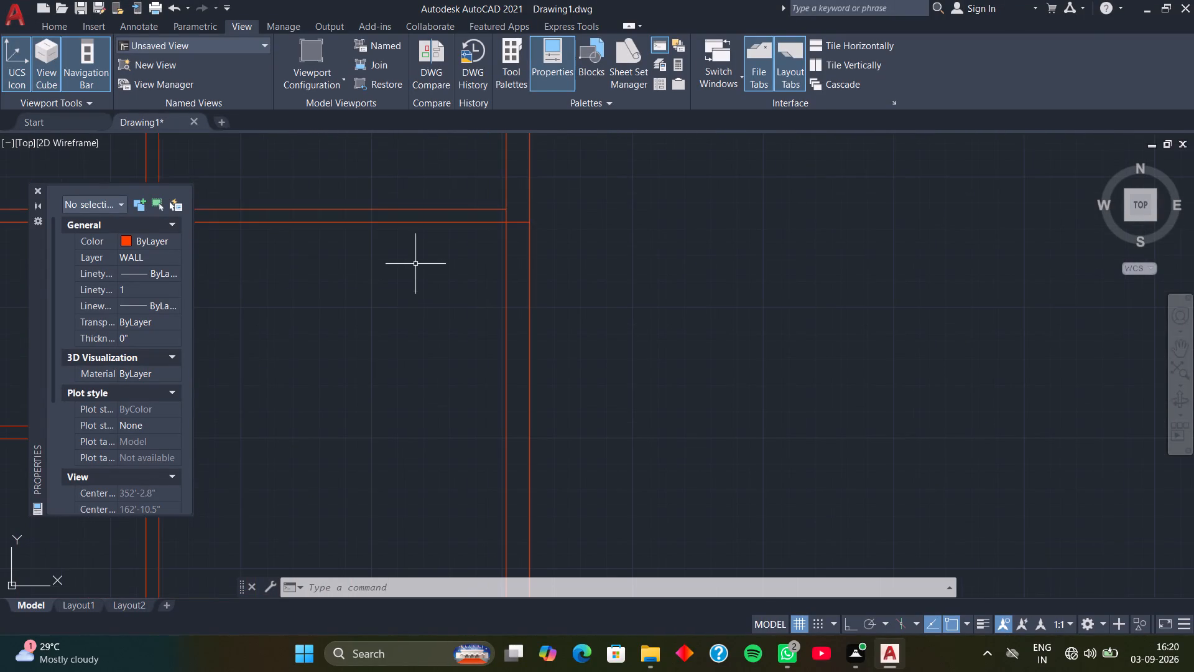
pyautogui.moveTo(421, 264); pyautogui.dragTo(293, 307, button='middle')
pyautogui.write('TR')
pyautogui.press('space')
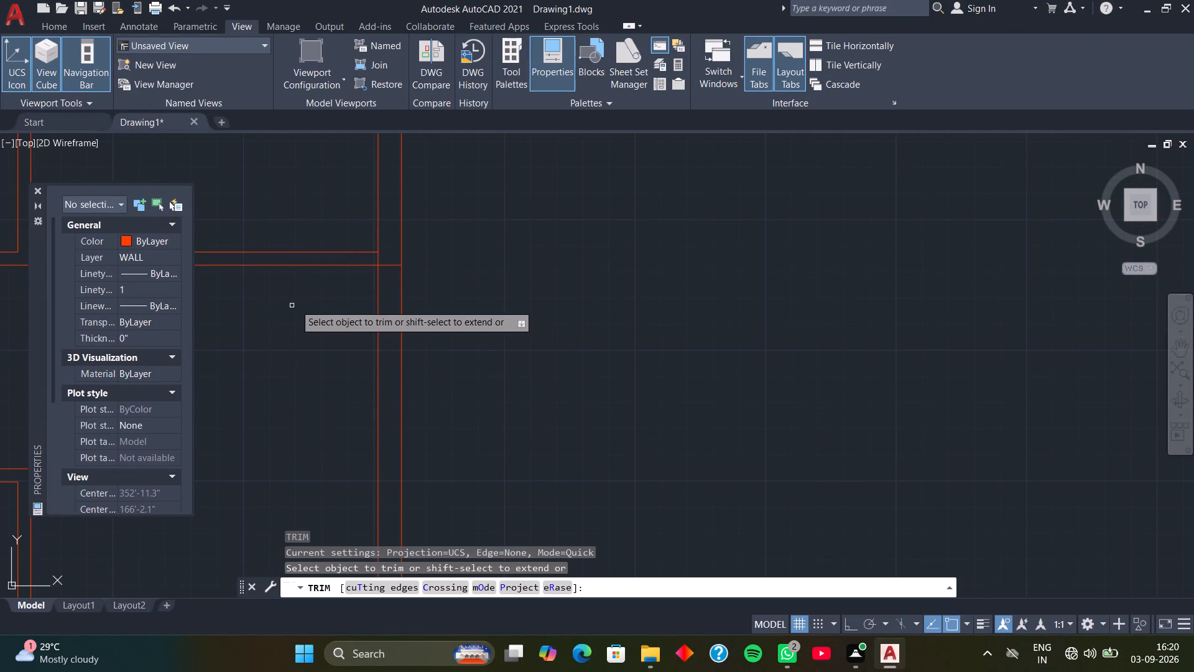
pyautogui.scroll(2, 393, 291)
pyautogui.moveTo(386, 259); pyautogui.dragTo(382, 310, button='middle')
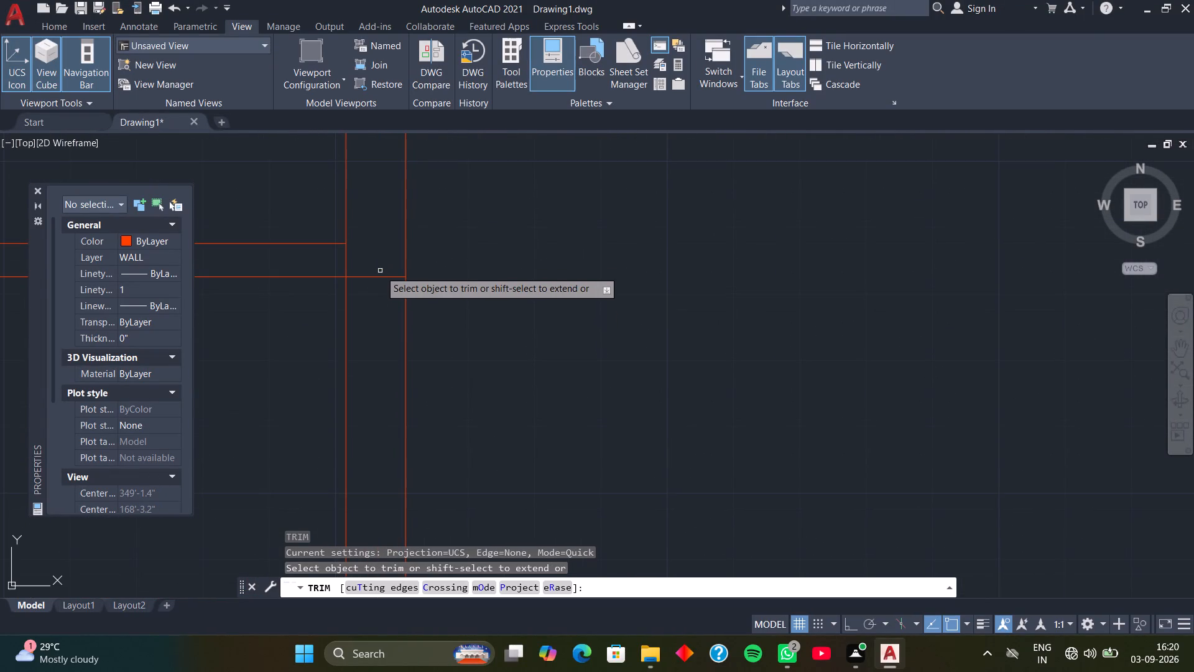
pyautogui.click(380, 275)
pyautogui.click(347, 257)
pyautogui.scroll(-3, 414, 268)
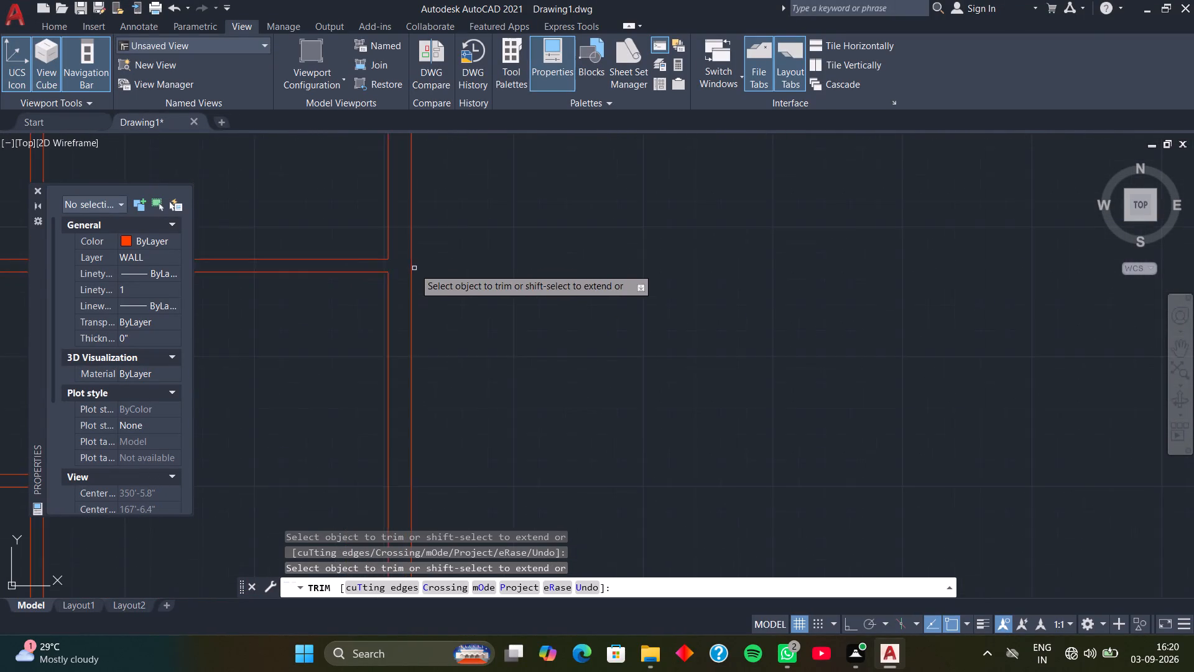
pyautogui.moveTo(401, 432); pyautogui.dragTo(457, 244, button='middle')
pyautogui.moveTo(410, 344); pyautogui.dragTo(517, 306, button='middle')
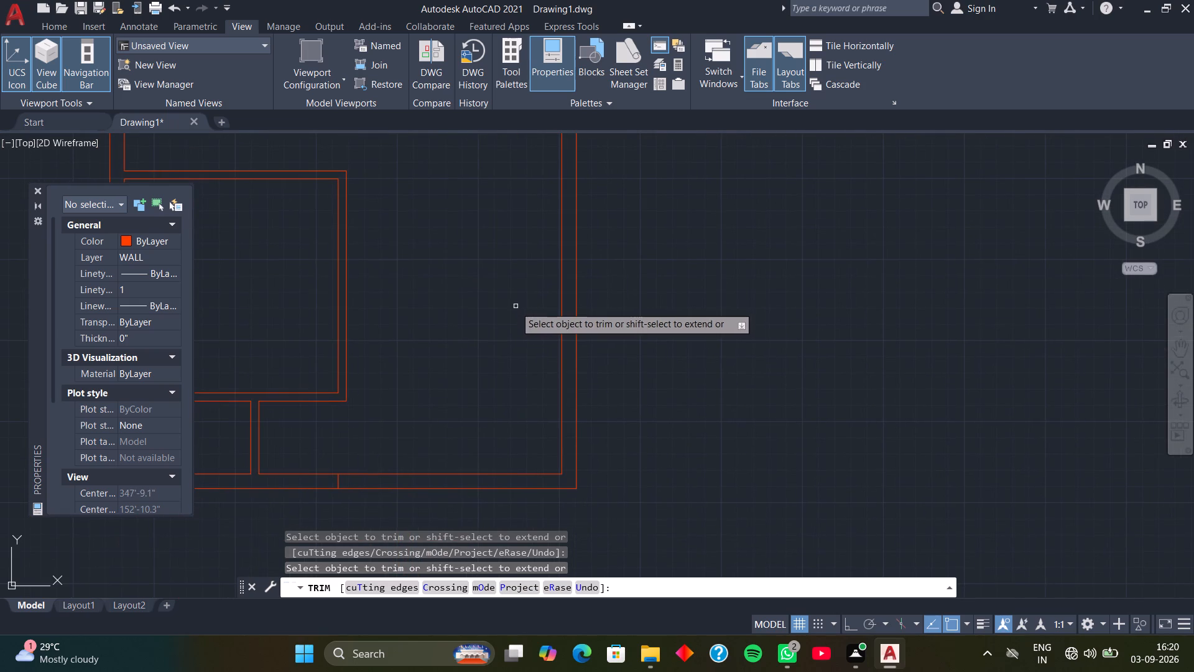
pyautogui.press('space')
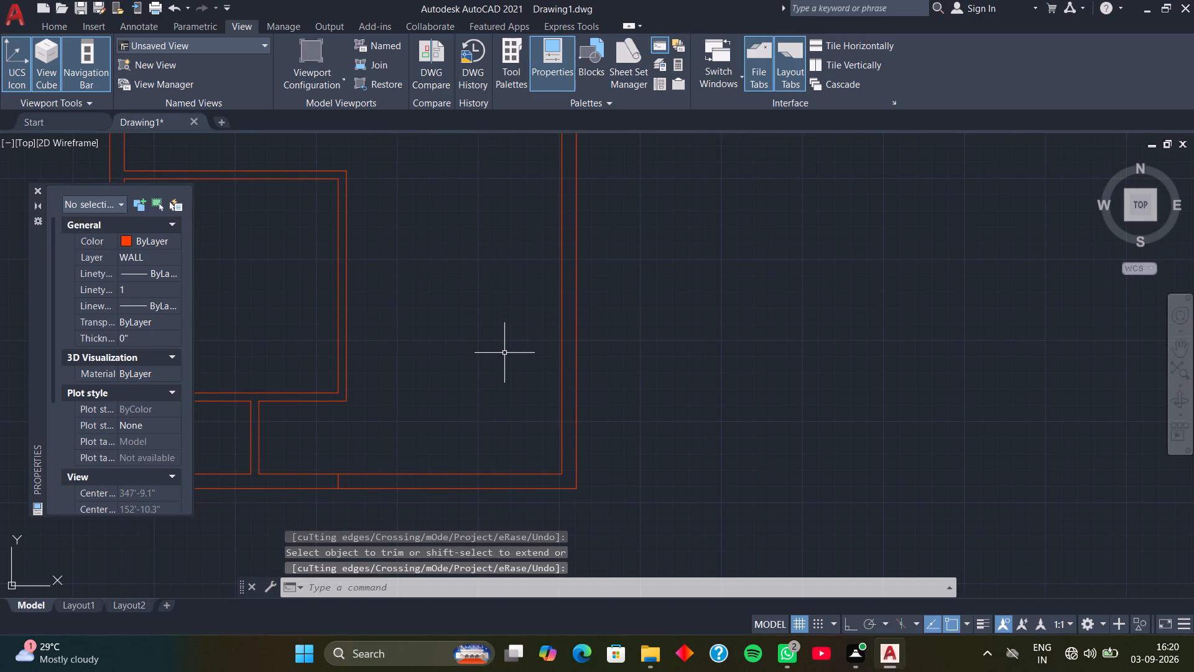
# Offset the right wall's inner line 6'6" into the building, and offset that new line a further 5" for a vertical partition.
pyautogui.write('O')
pyautogui.press('space')
pyautogui.press('space')
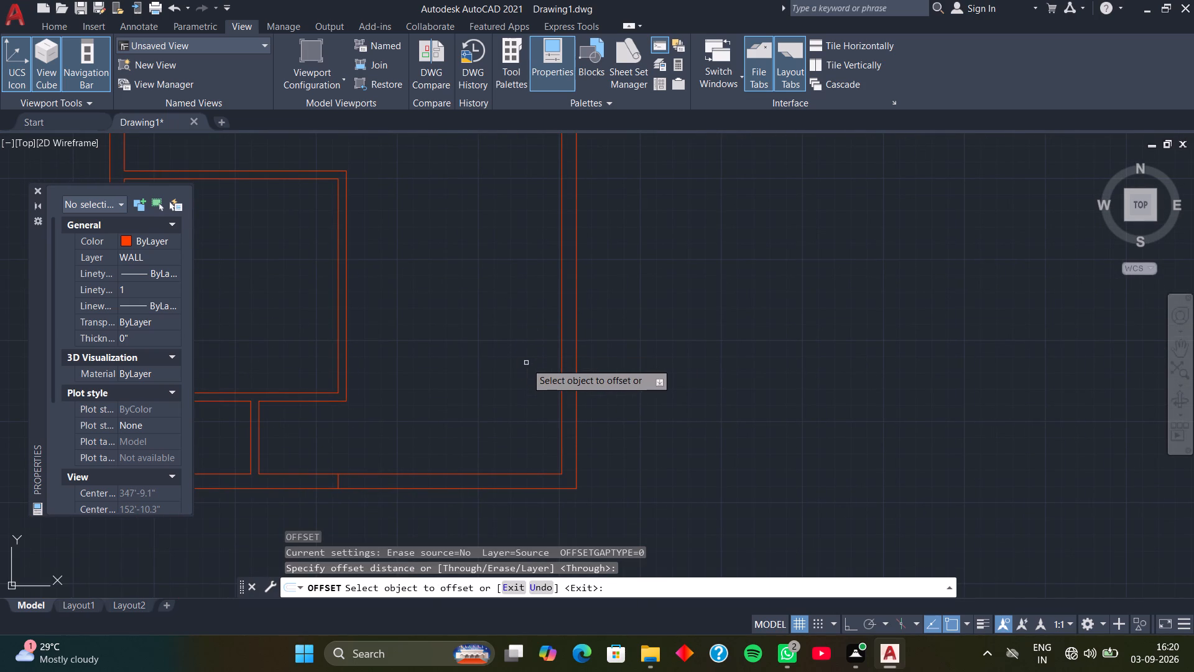
pyautogui.click(560, 384)
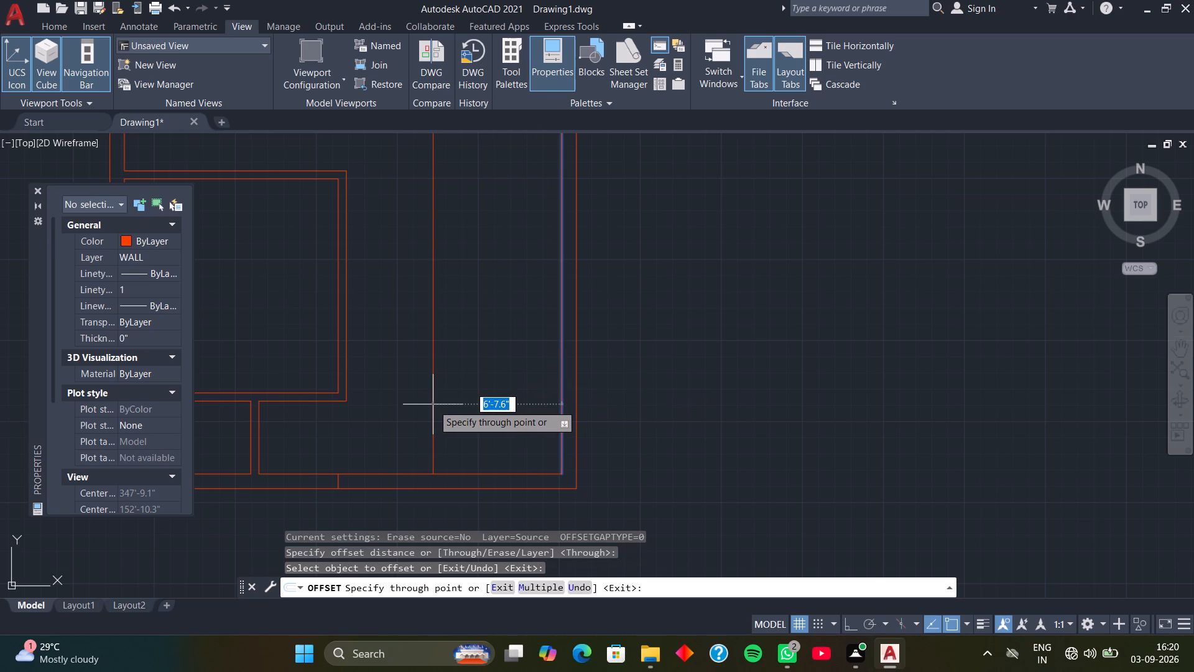
pyautogui.write("6'6")
pyautogui.press('Return')
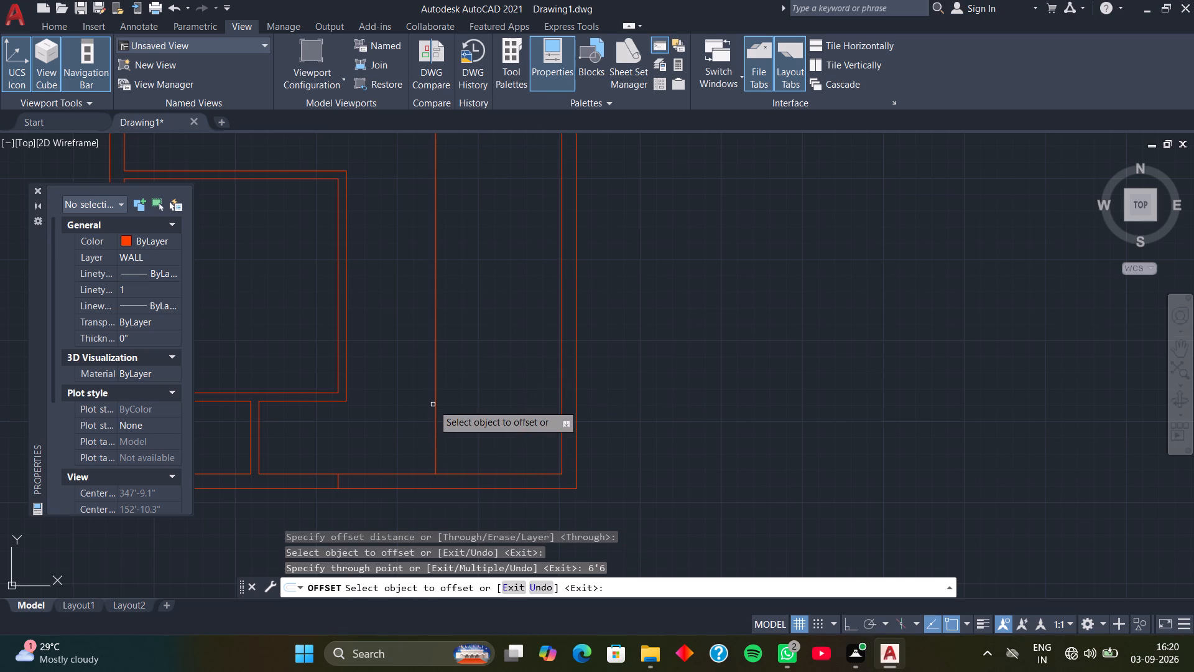
pyautogui.click(438, 437)
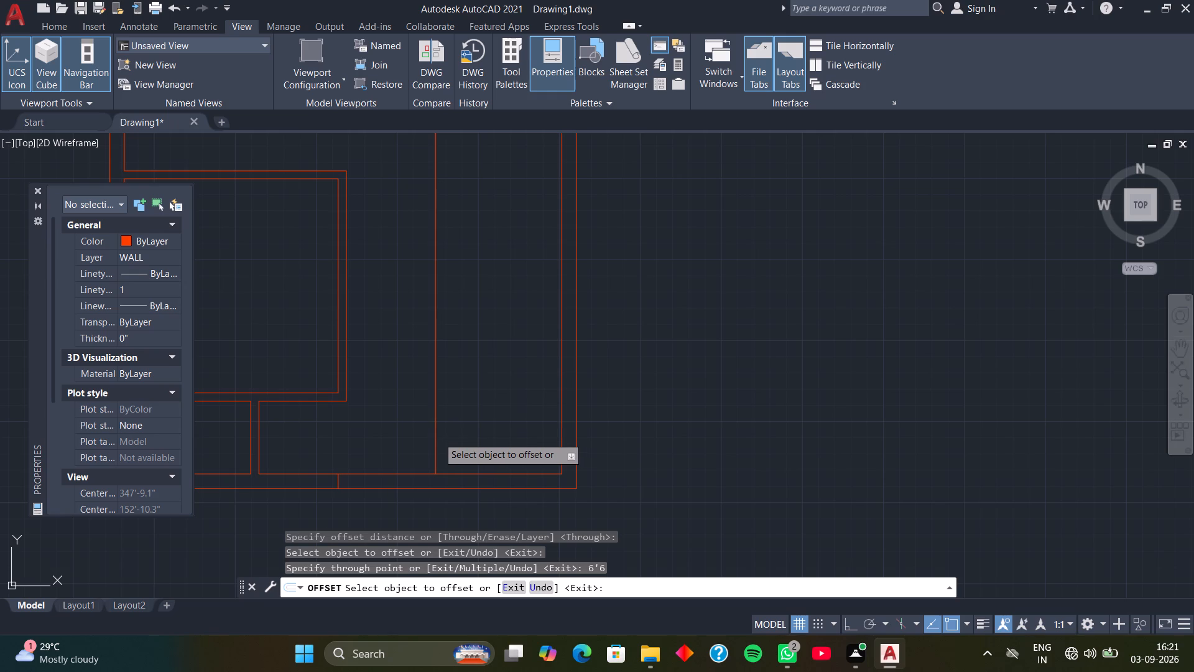
pyautogui.click(437, 437)
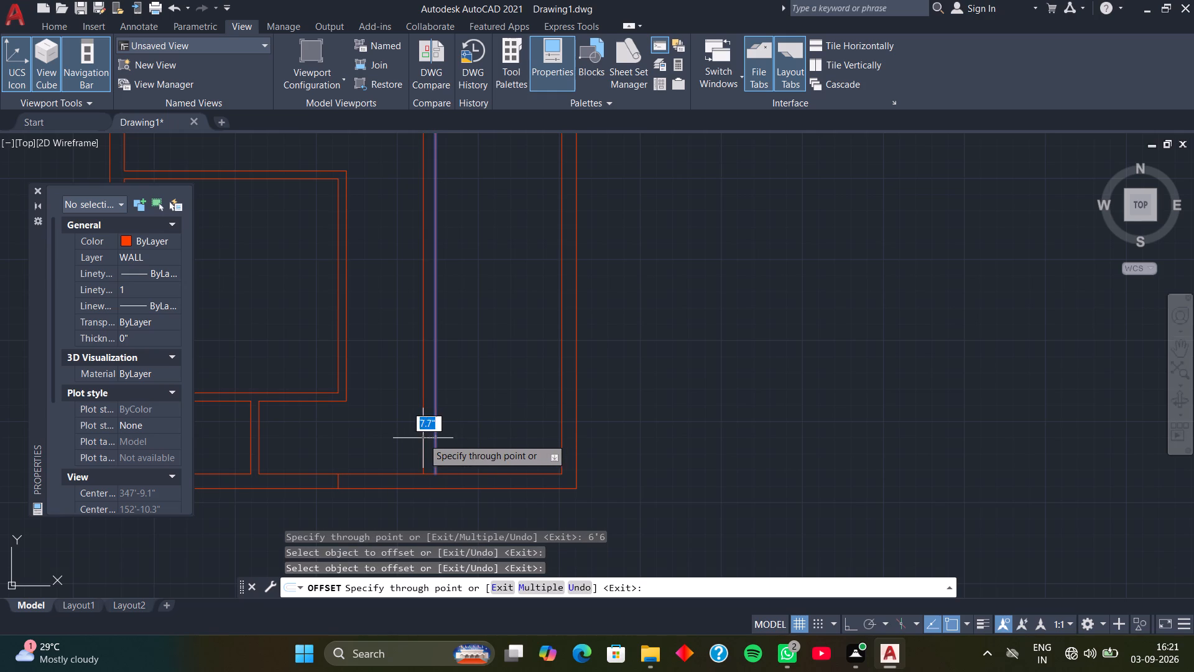
pyautogui.press('5')
pyautogui.press('Return')
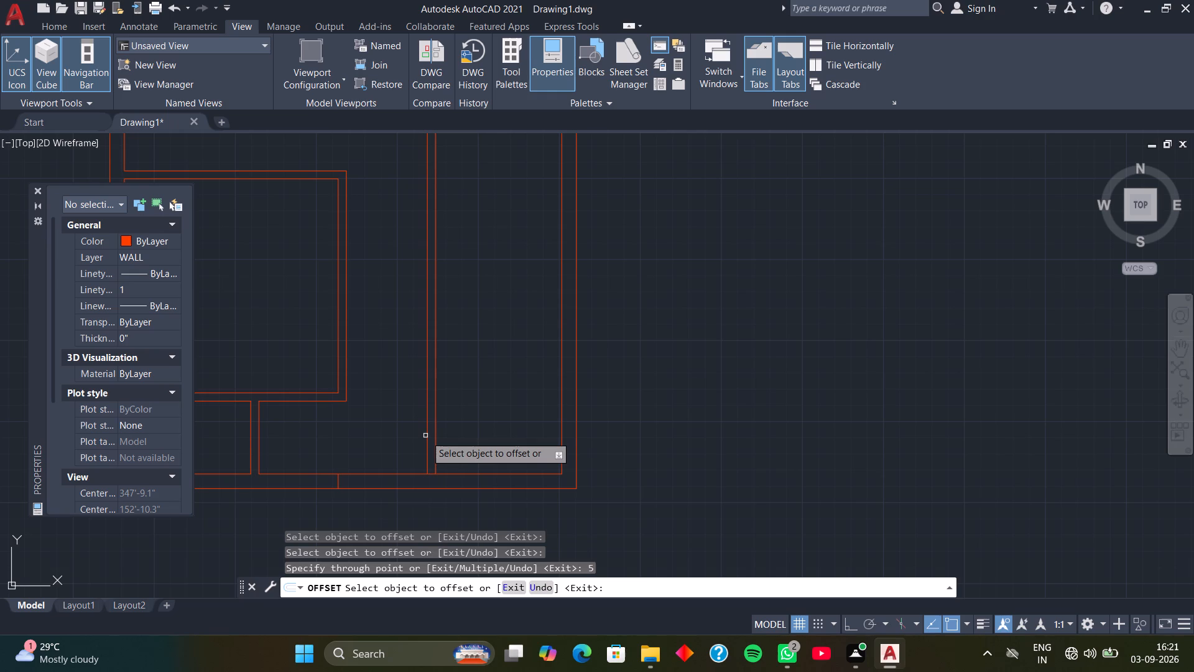
pyautogui.press('space')
# Trim the bottom wall's inner line between the two lines of the new vertical partition.
pyautogui.write('TR')
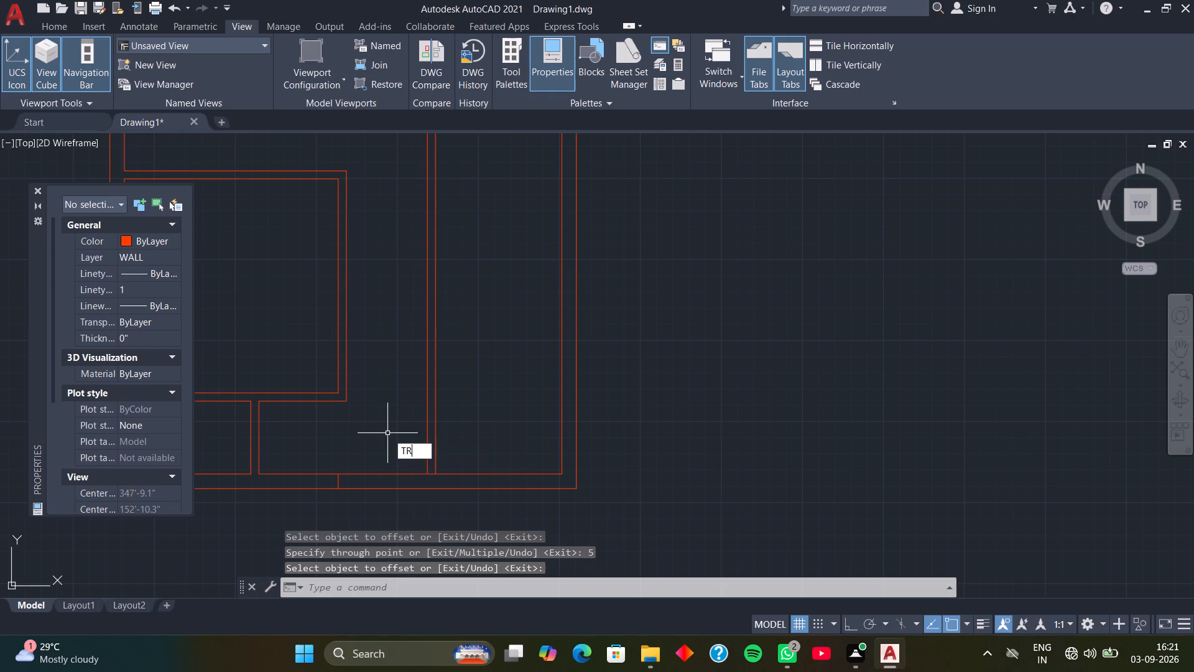
pyautogui.press('space')
pyautogui.scroll(2, 414, 470)
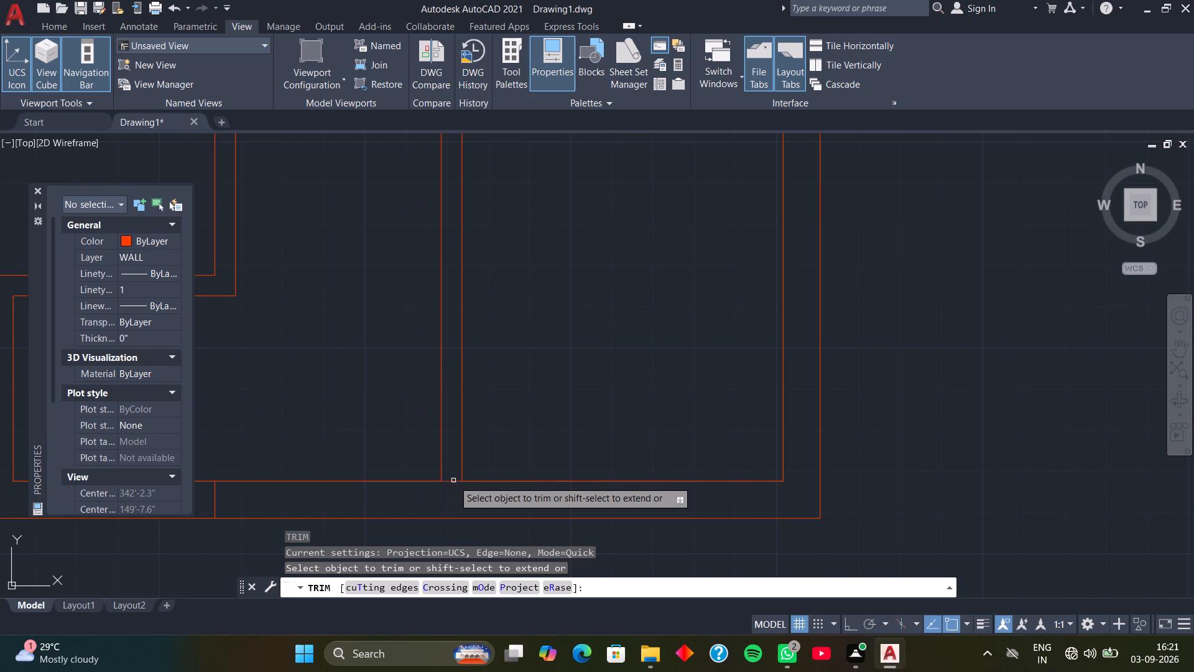
pyautogui.click(453, 480)
pyautogui.press('space')
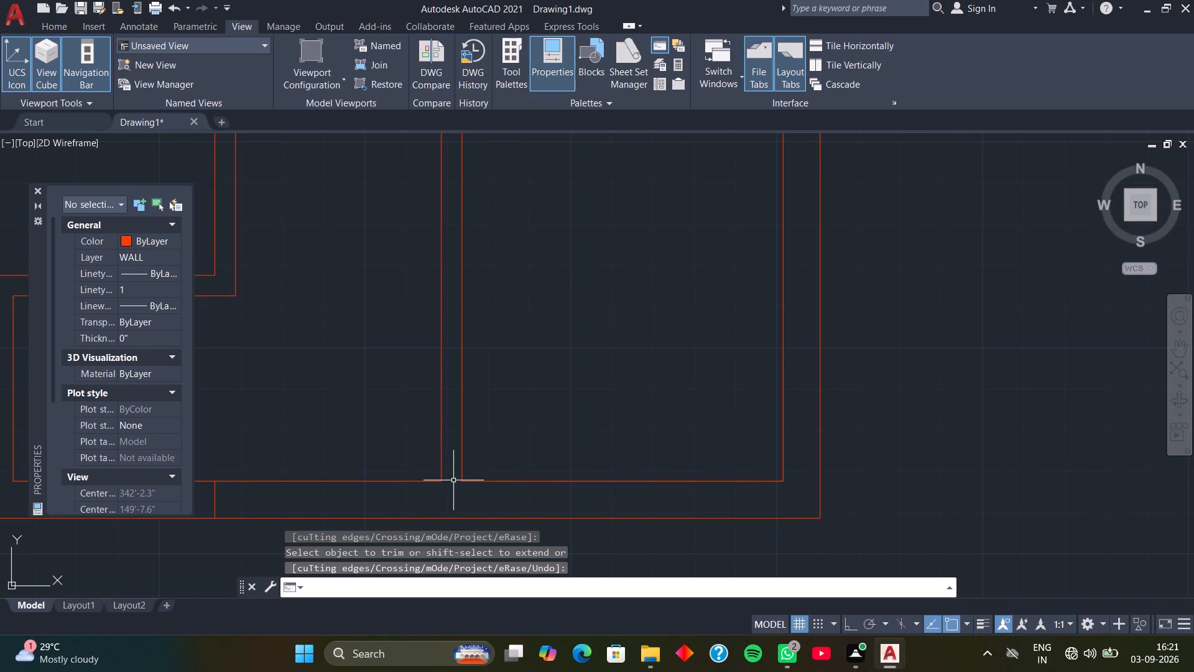
# Offset the bottom wall's inner line in the lower right strip upward 3'9", and offset that new line another 5" upward.
pyautogui.write('O')
pyautogui.press('space')
pyautogui.press('space')
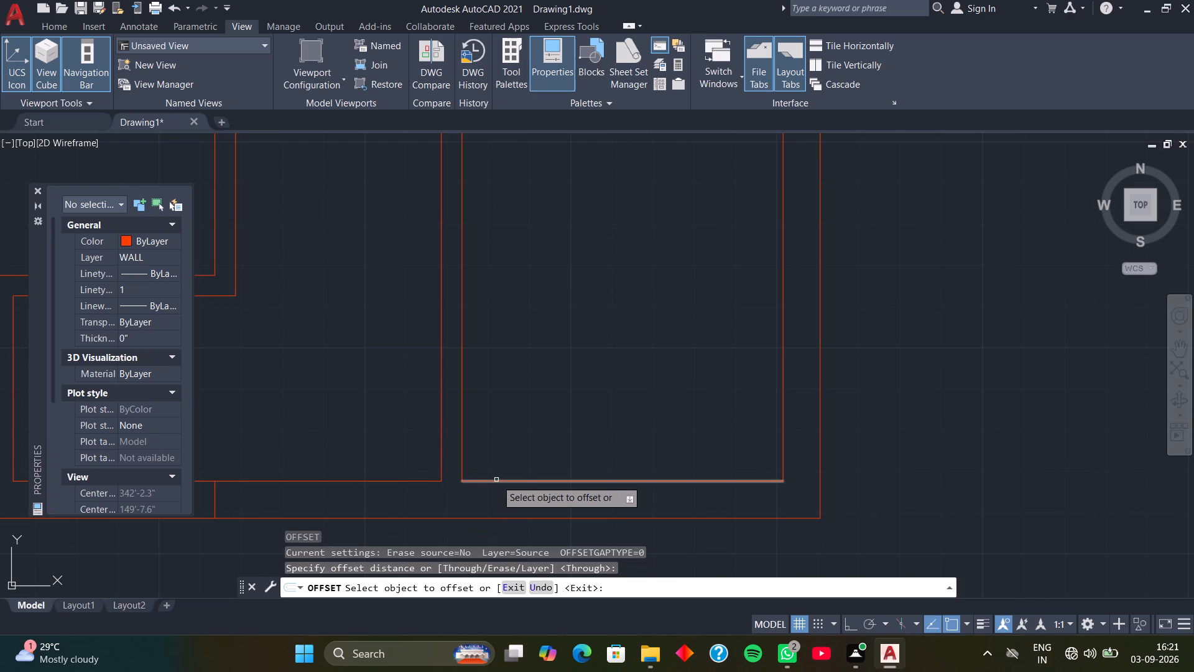
pyautogui.click(496, 479)
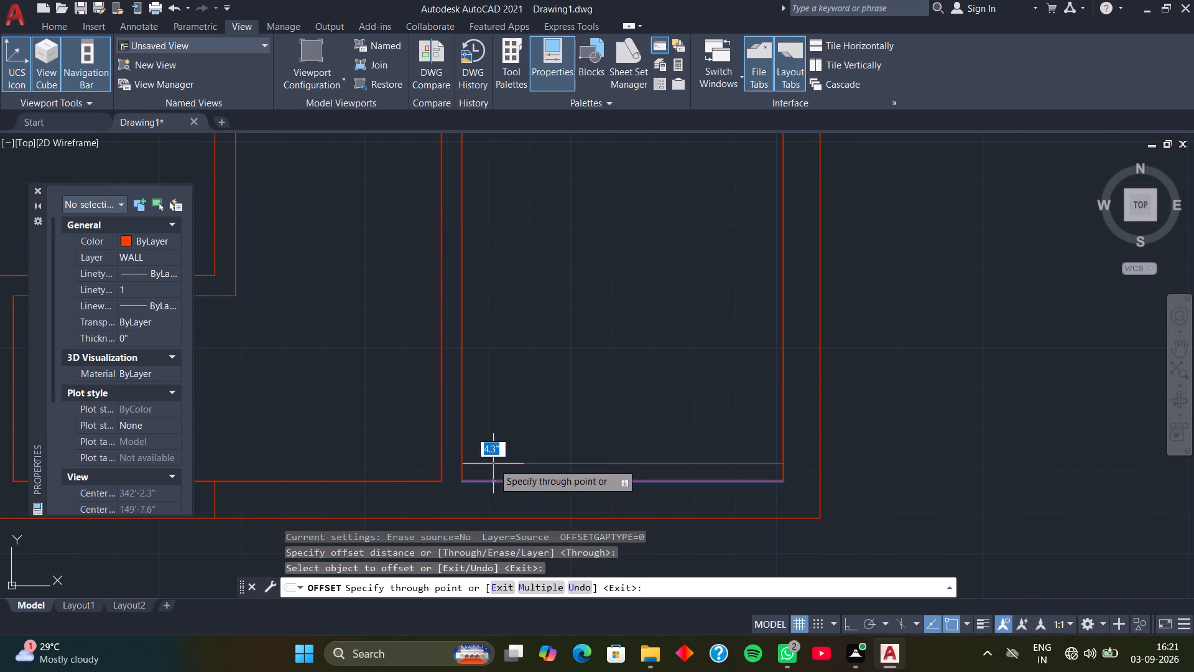
pyautogui.press('3')
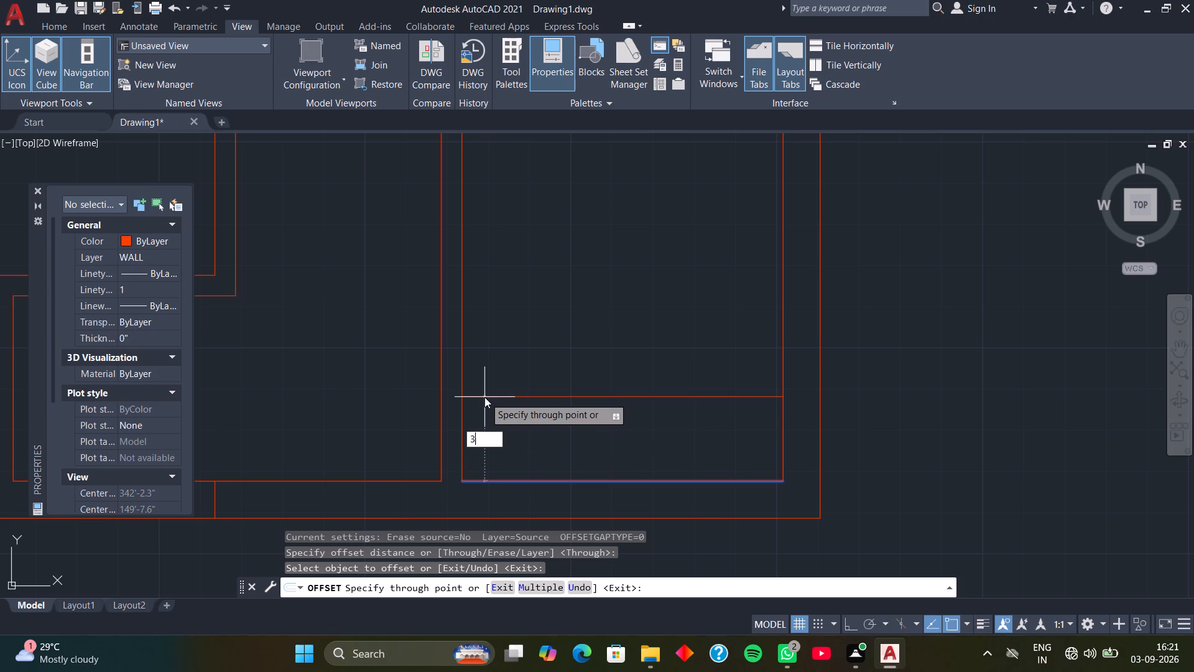
pyautogui.press("'")
pyautogui.press('9')
pyautogui.press('Return')
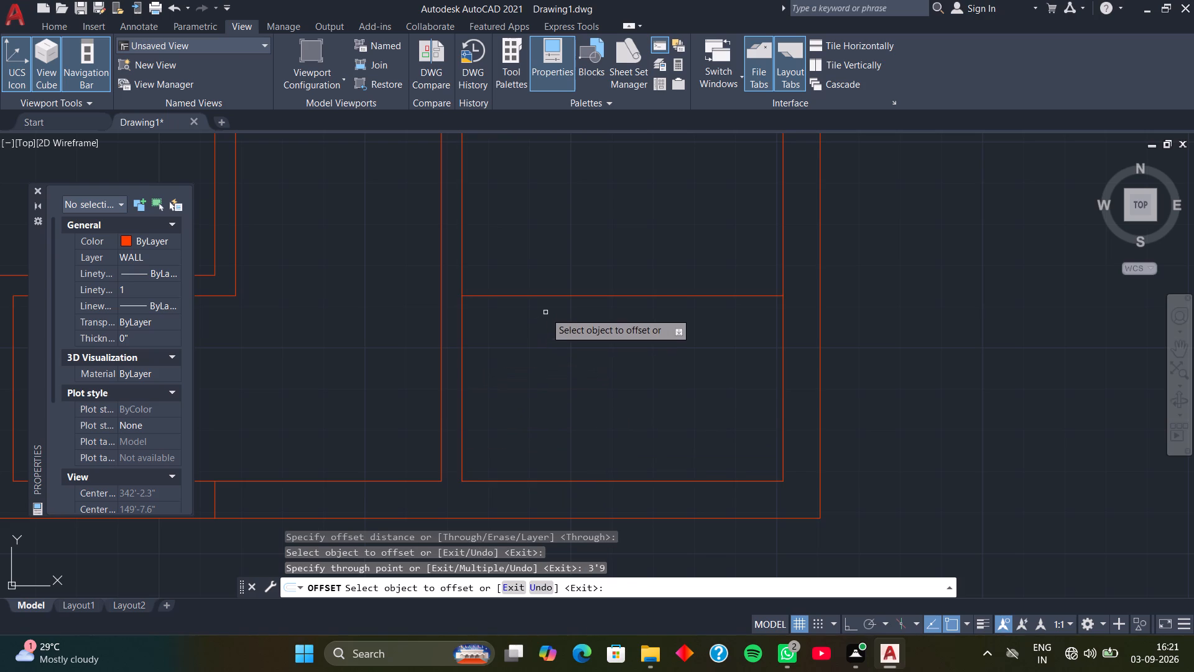
pyautogui.click(550, 296)
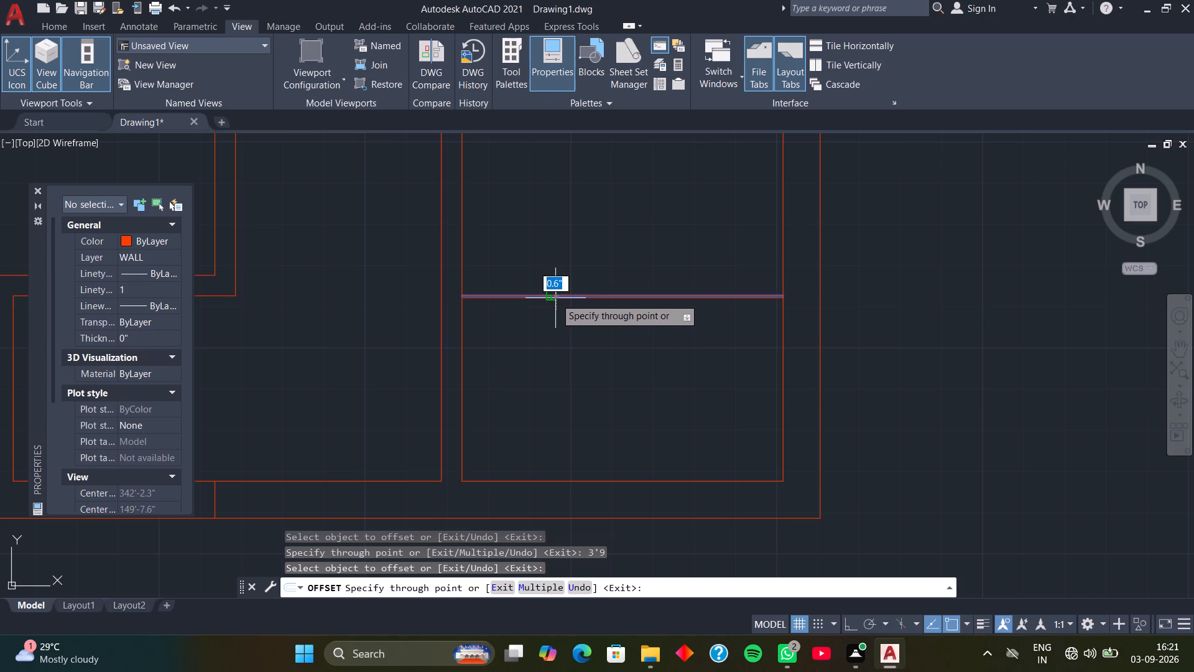
pyautogui.press('5')
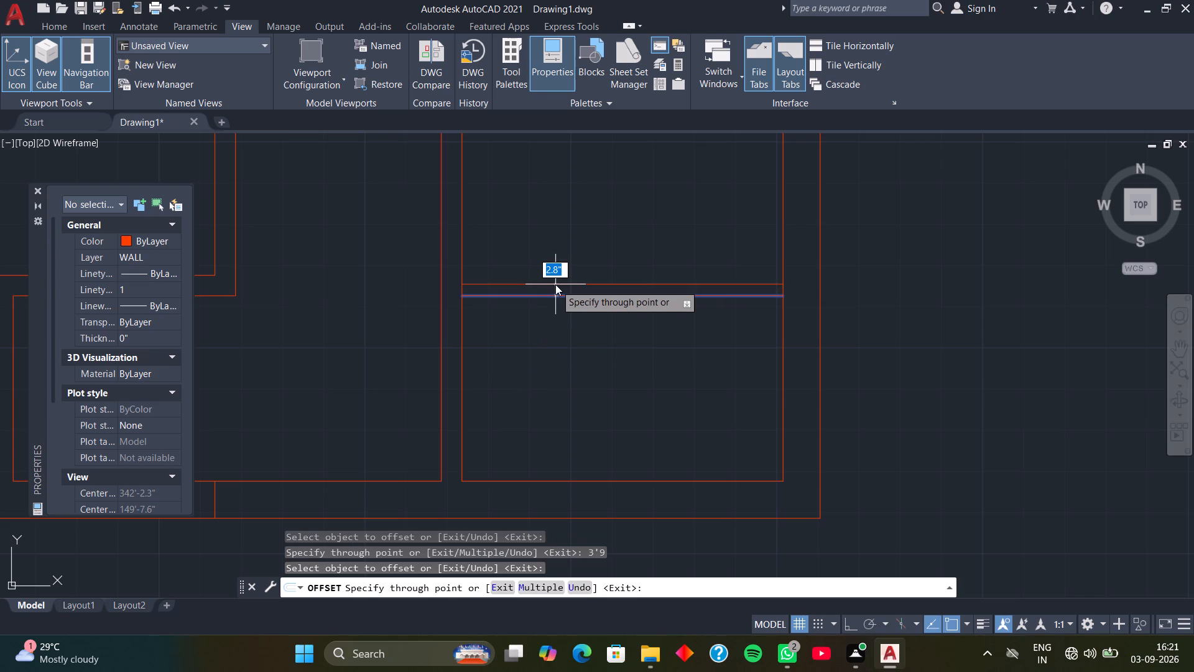
pyautogui.press('Return')
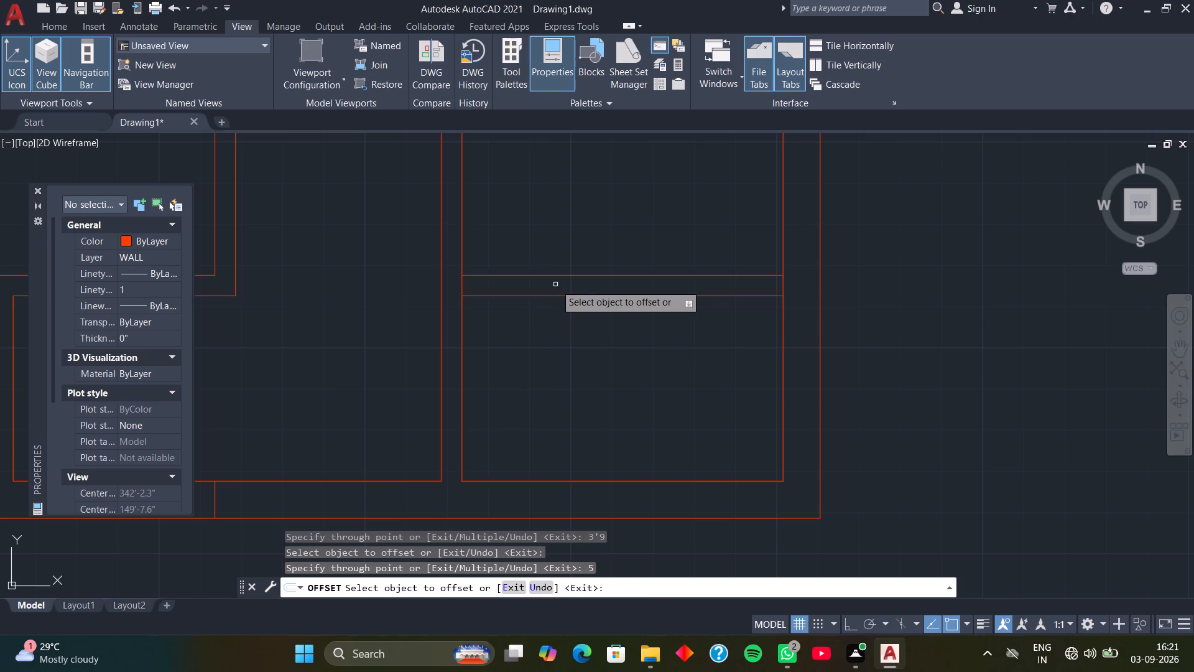
pyautogui.press('space')
# Trim the vertical partition's right line and the right wall's inner line between the new horizontal partition's two lines.
pyautogui.write('TR')
pyautogui.press('space')
pyautogui.click(465, 281)
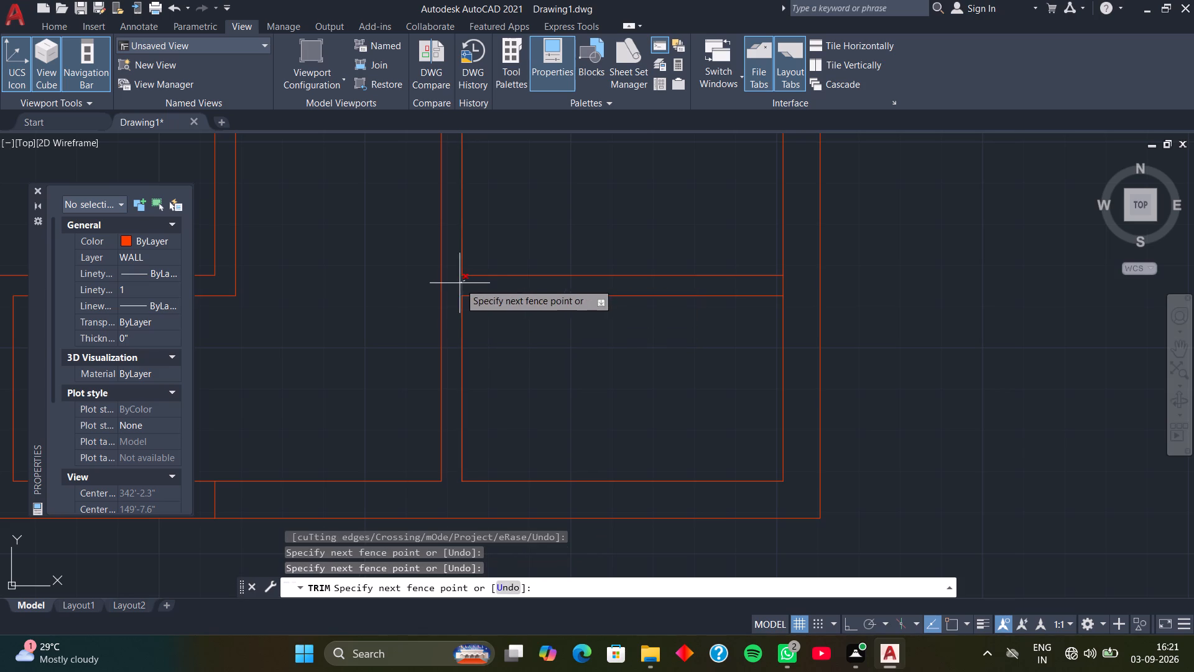
pyautogui.click(458, 284)
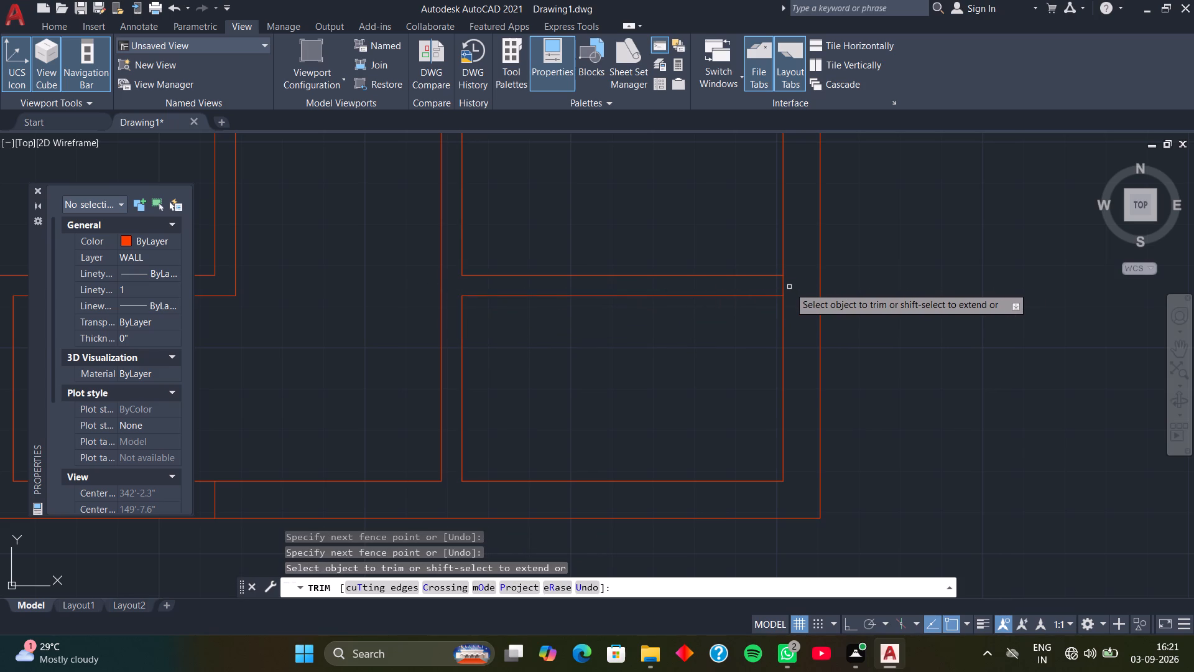
pyautogui.click(784, 286)
pyautogui.press('space')
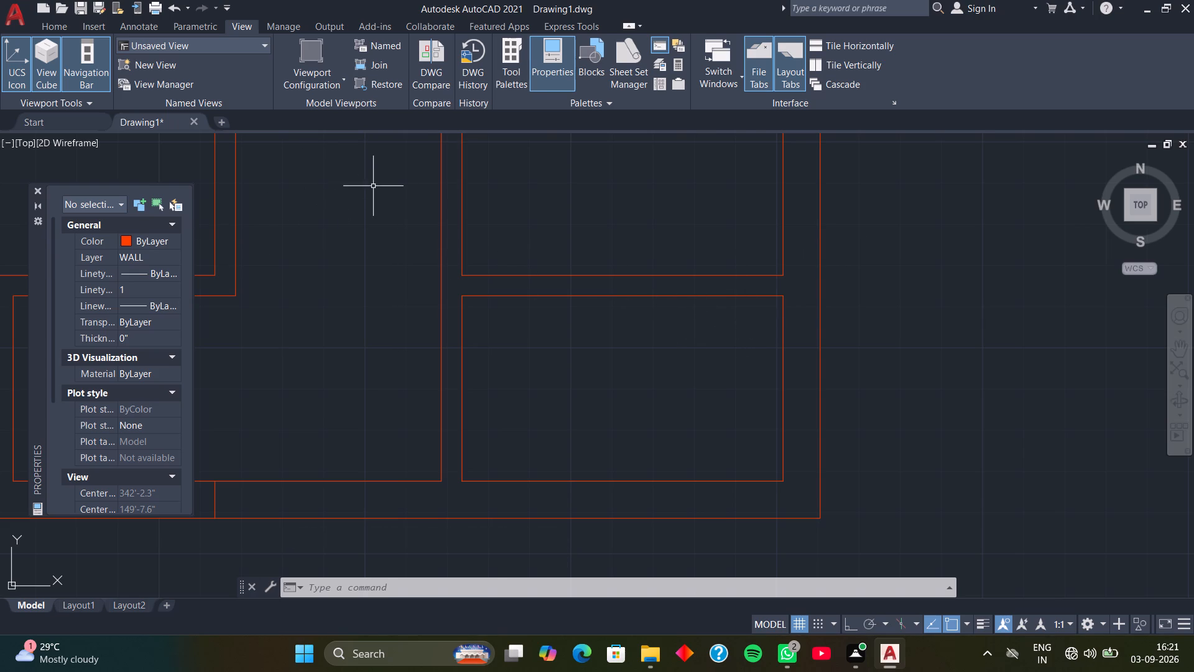
# Add a linear dimension across the passage from the left room's lower right outer corner to the new vertical partition.
pyautogui.scroll(-1, 369, 229)
pyautogui.scroll(-1, 374, 282)
pyautogui.moveTo(376, 318); pyautogui.dragTo(399, 386, button='middle')
pyautogui.moveTo(417, 276); pyautogui.dragTo(448, 442, button='middle')
pyautogui.moveTo(412, 329); pyautogui.dragTo(338, 284, button='middle')
pyautogui.moveTo(312, 324); pyautogui.dragTo(371, 246, button='middle')
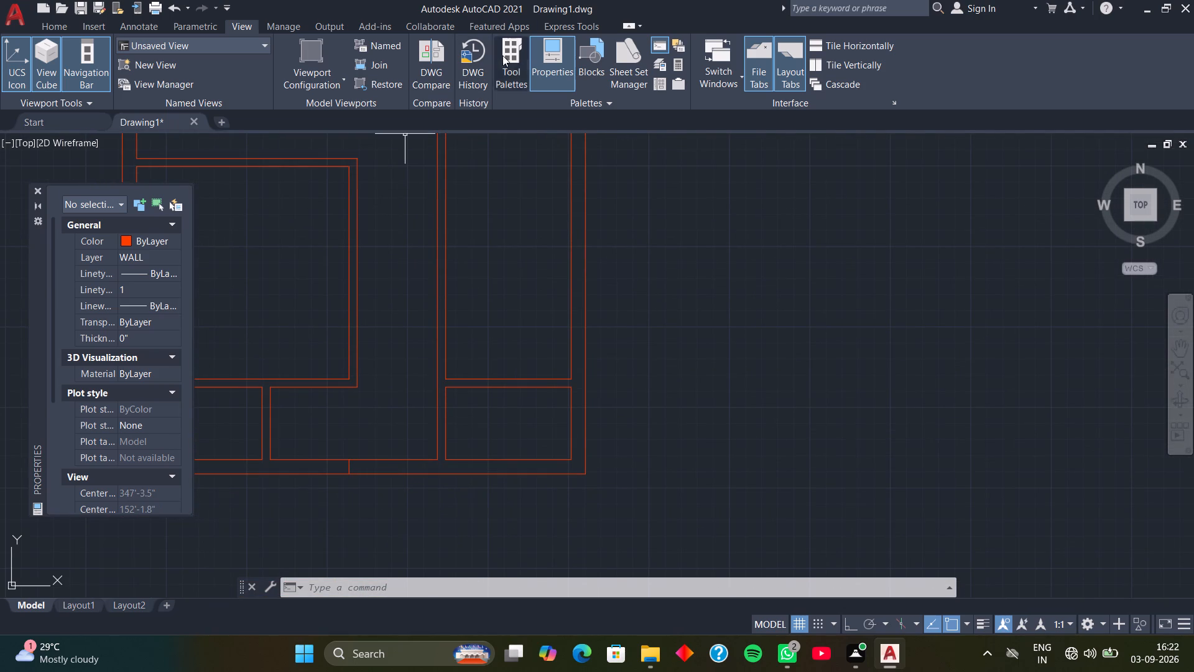
pyautogui.click(54, 30)
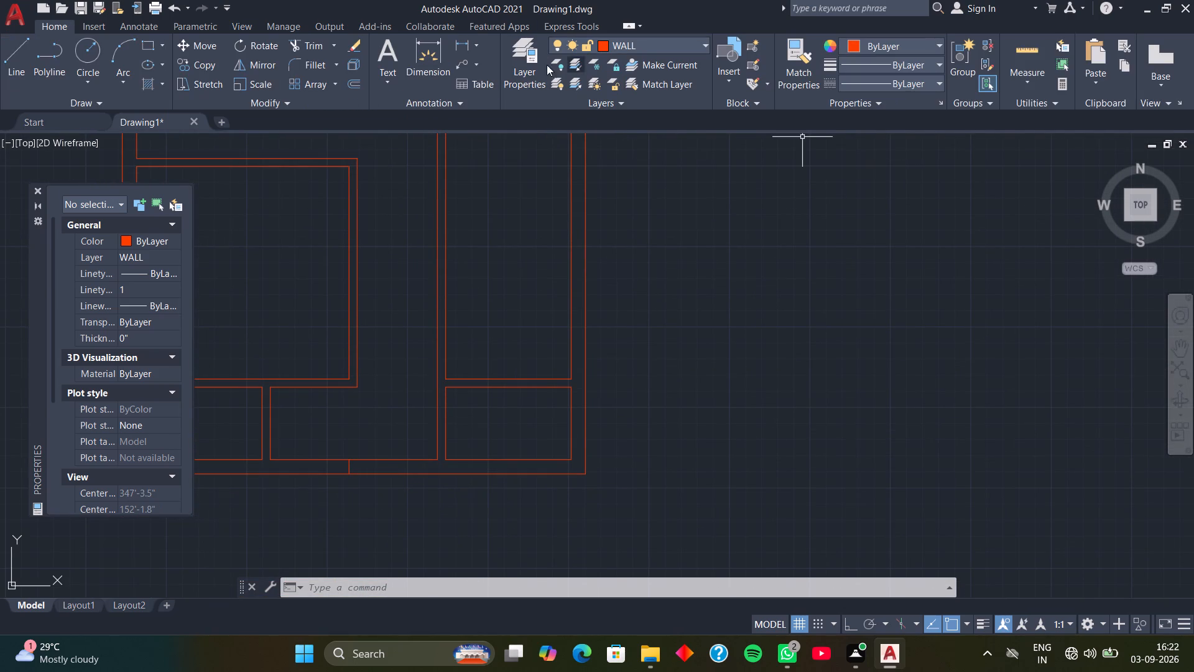
pyautogui.click(466, 44)
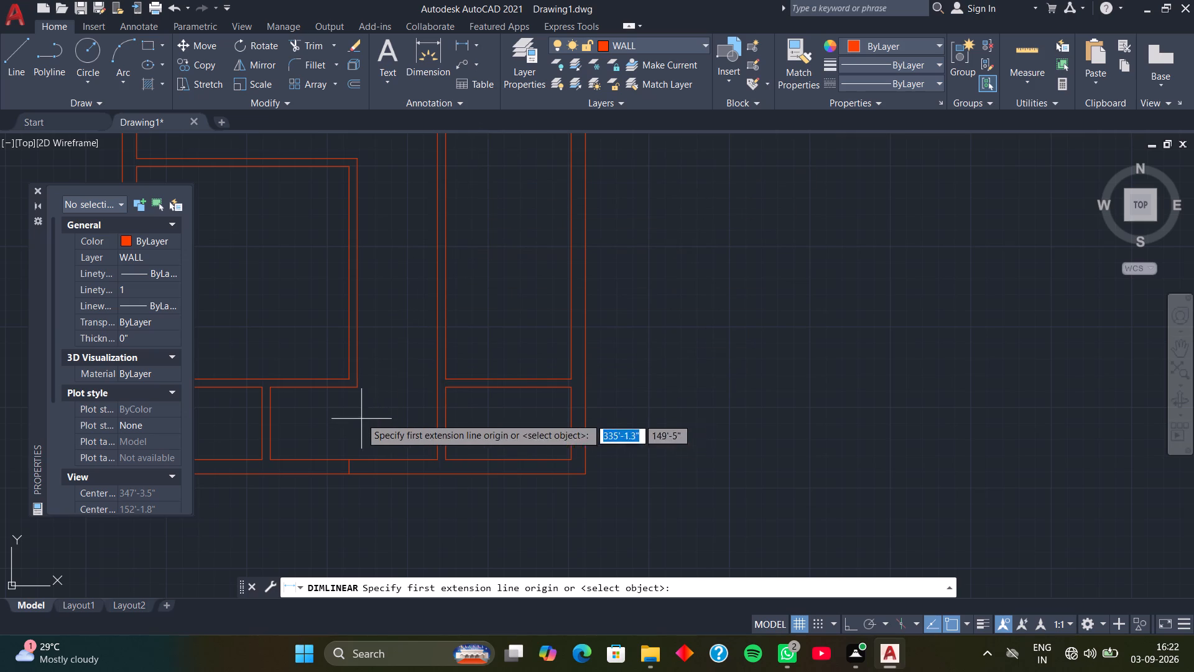
pyautogui.click(361, 391)
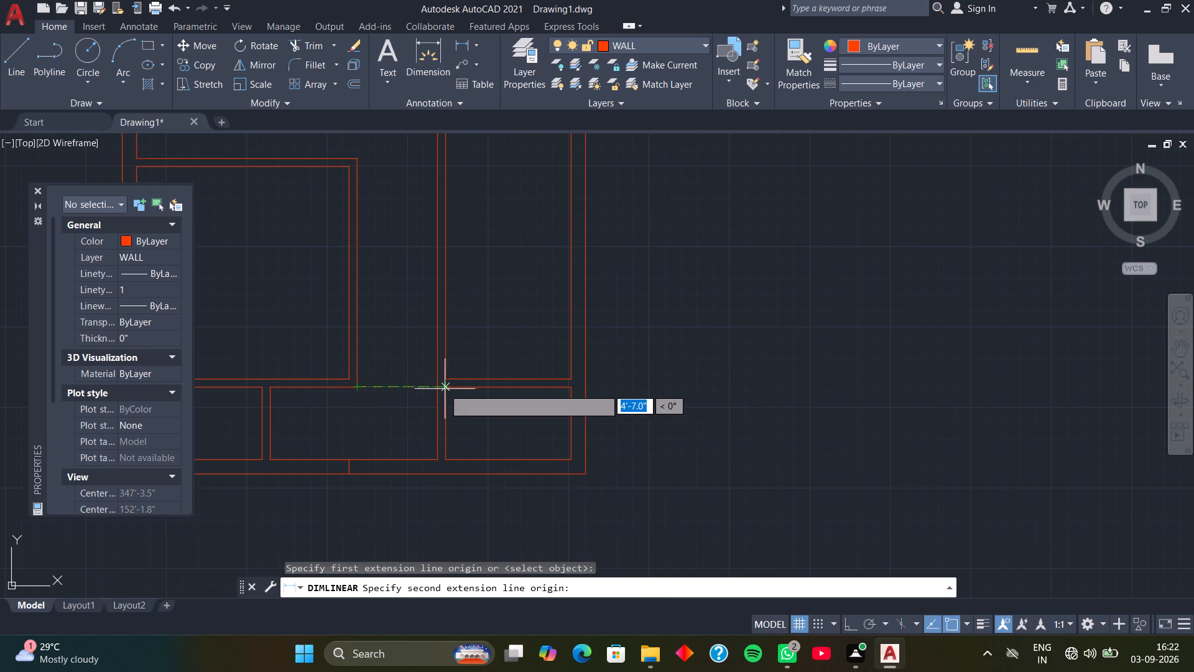
pyautogui.click(433, 387)
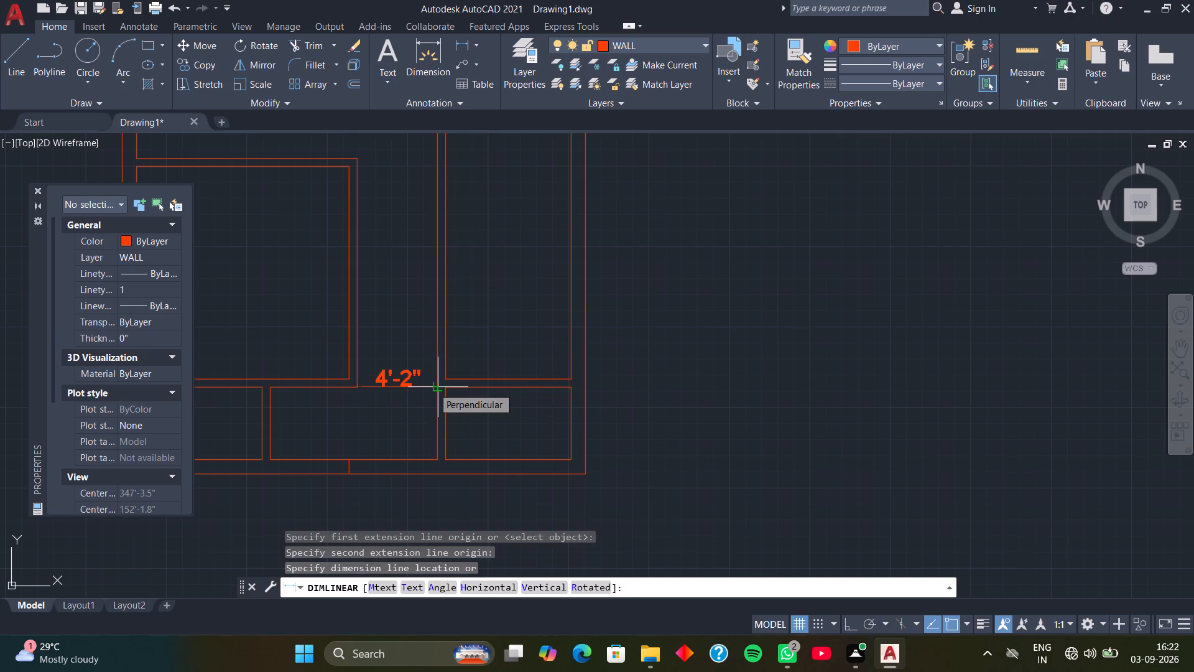
pyautogui.click(433, 387)
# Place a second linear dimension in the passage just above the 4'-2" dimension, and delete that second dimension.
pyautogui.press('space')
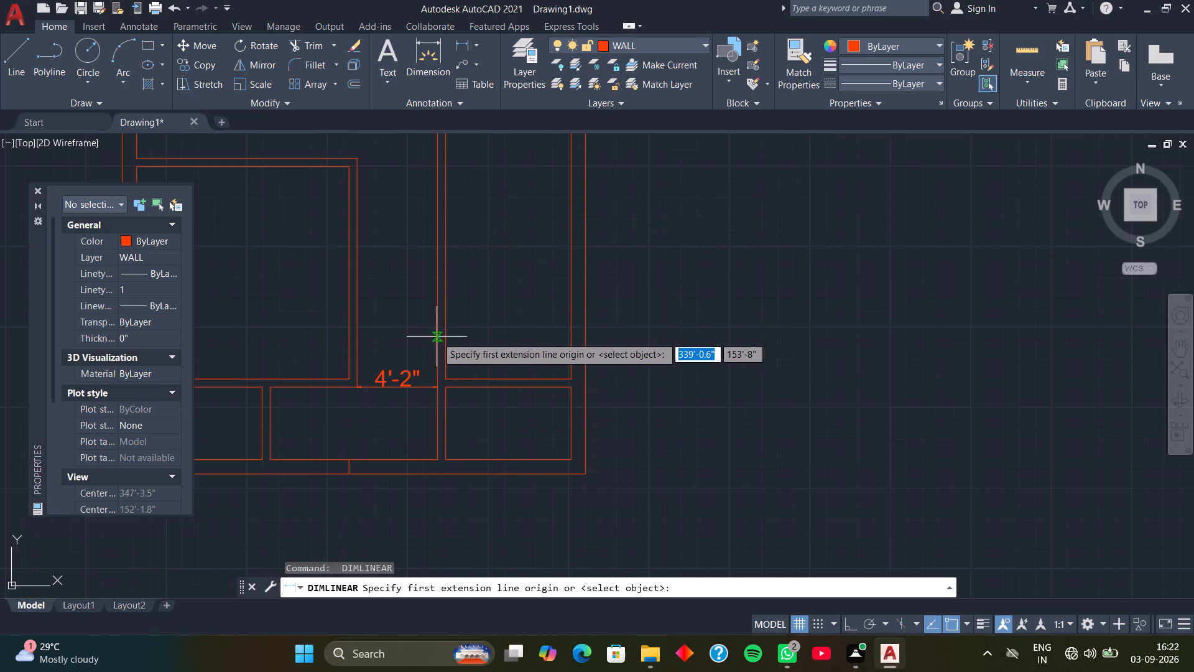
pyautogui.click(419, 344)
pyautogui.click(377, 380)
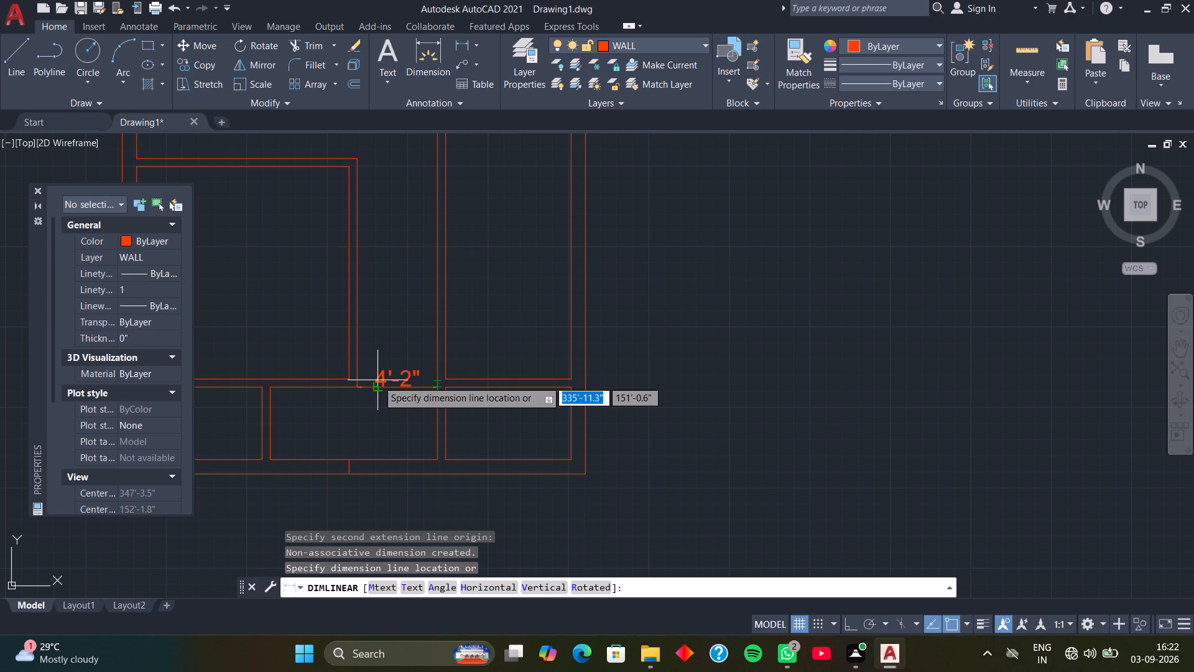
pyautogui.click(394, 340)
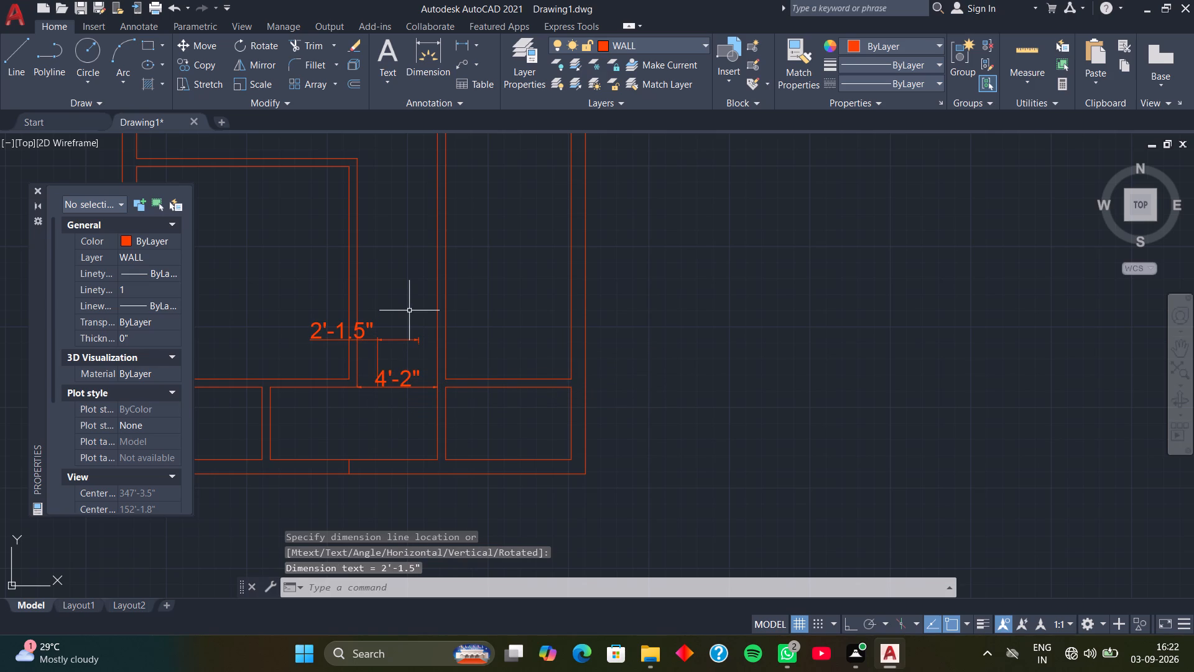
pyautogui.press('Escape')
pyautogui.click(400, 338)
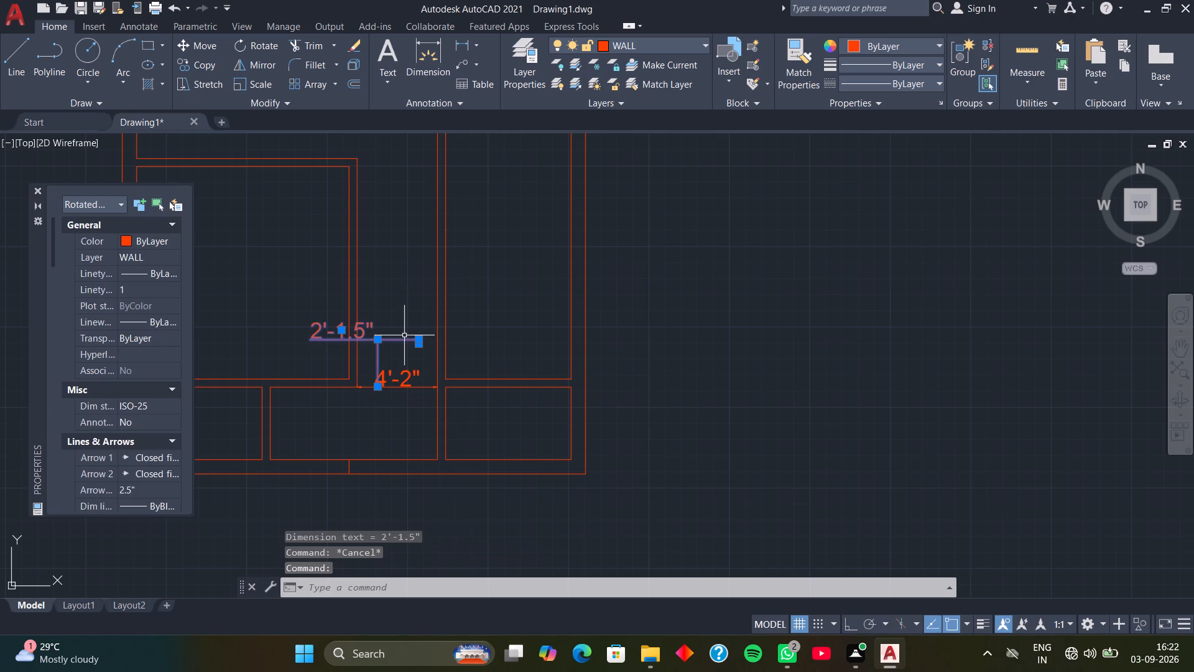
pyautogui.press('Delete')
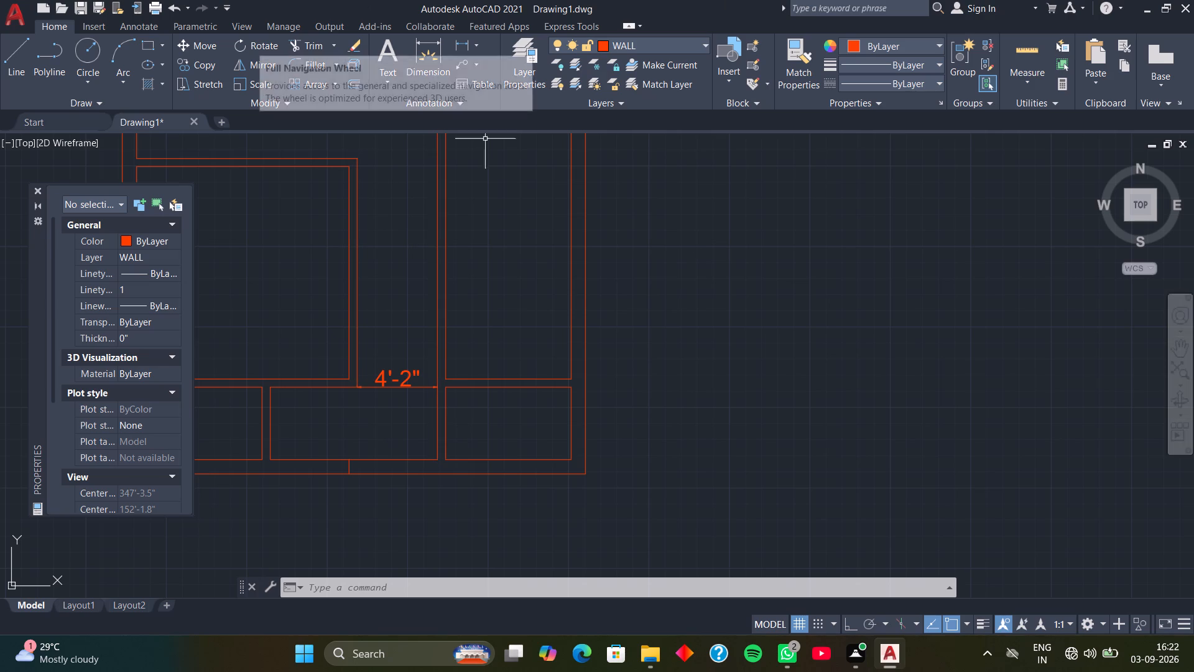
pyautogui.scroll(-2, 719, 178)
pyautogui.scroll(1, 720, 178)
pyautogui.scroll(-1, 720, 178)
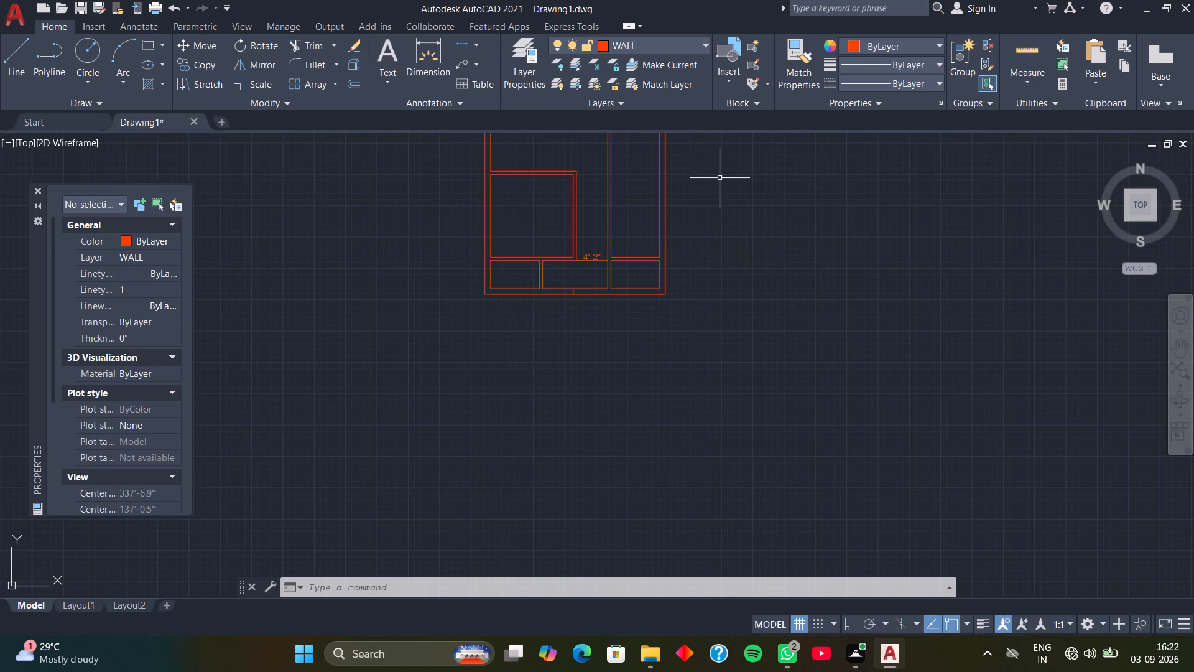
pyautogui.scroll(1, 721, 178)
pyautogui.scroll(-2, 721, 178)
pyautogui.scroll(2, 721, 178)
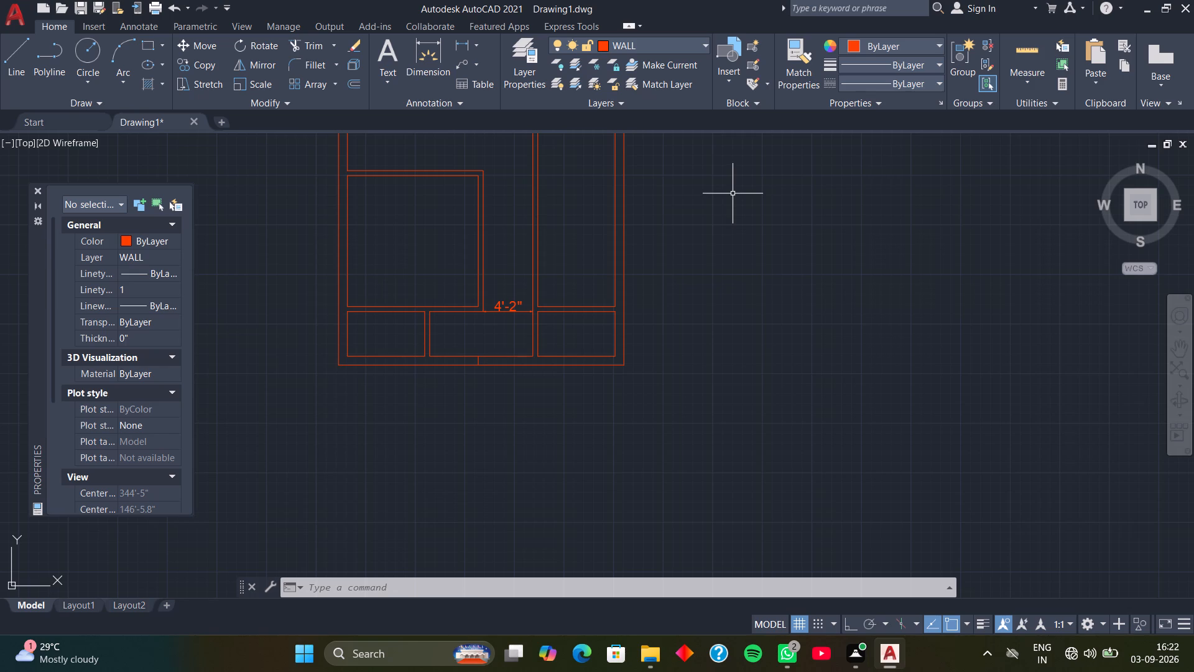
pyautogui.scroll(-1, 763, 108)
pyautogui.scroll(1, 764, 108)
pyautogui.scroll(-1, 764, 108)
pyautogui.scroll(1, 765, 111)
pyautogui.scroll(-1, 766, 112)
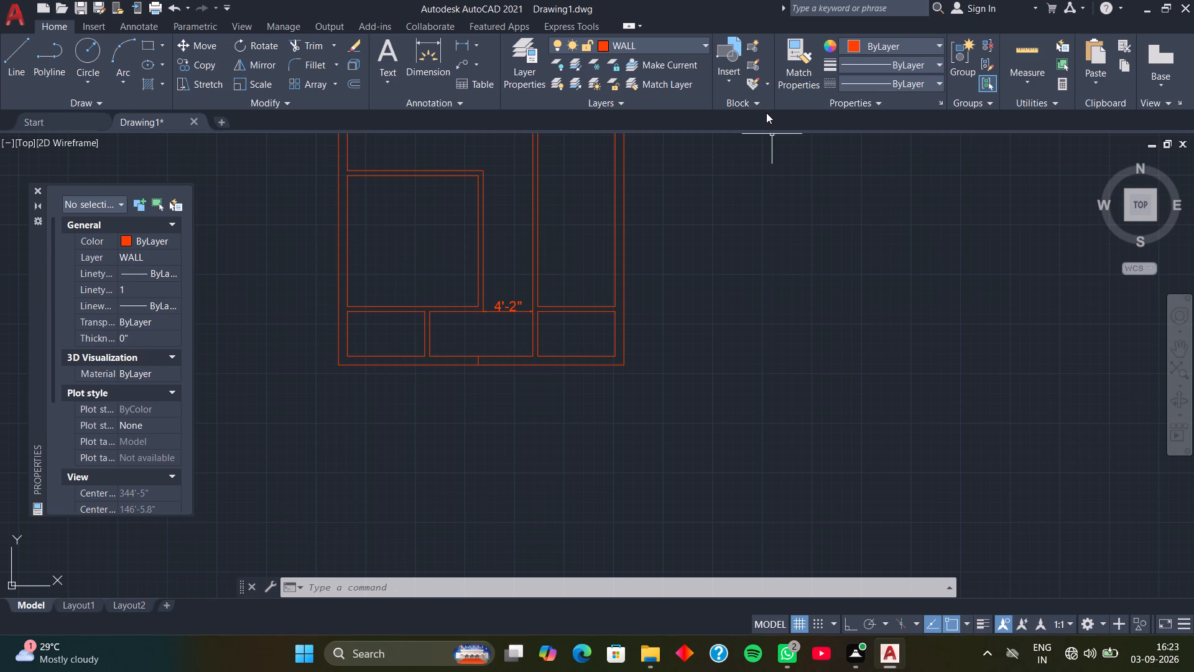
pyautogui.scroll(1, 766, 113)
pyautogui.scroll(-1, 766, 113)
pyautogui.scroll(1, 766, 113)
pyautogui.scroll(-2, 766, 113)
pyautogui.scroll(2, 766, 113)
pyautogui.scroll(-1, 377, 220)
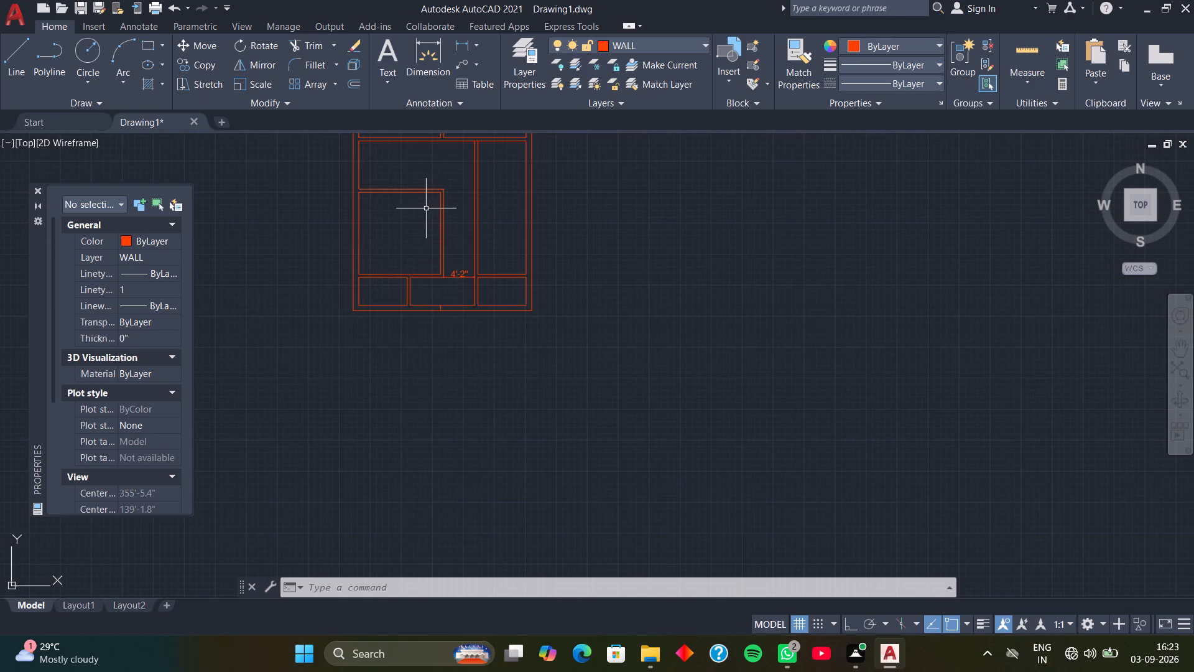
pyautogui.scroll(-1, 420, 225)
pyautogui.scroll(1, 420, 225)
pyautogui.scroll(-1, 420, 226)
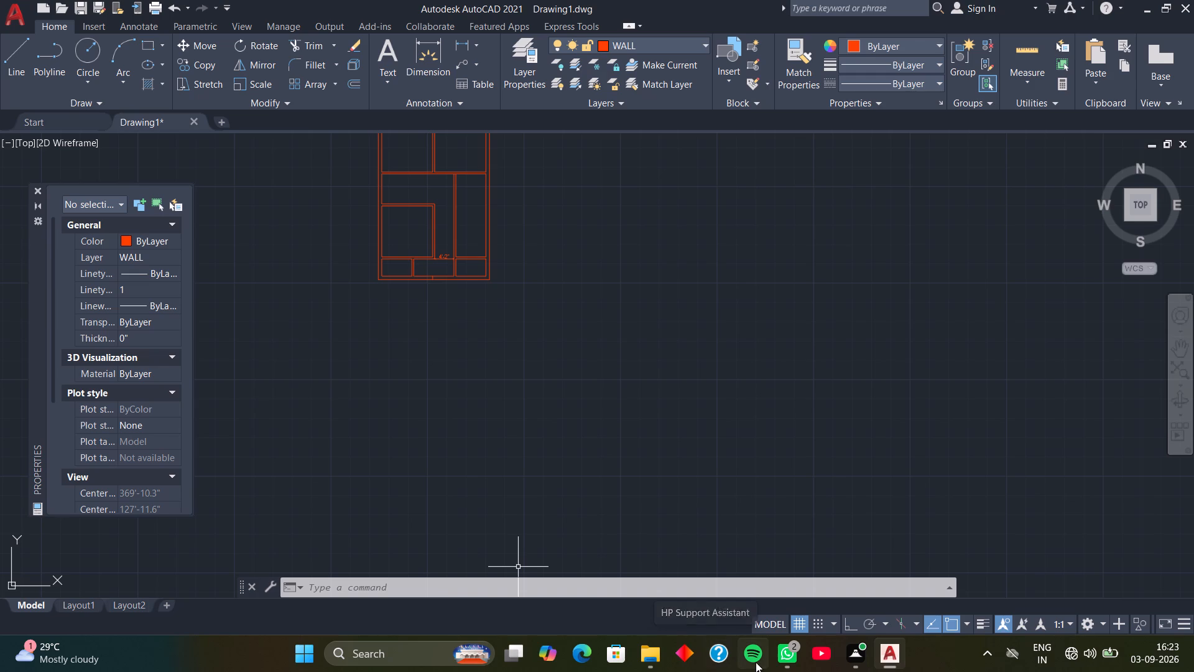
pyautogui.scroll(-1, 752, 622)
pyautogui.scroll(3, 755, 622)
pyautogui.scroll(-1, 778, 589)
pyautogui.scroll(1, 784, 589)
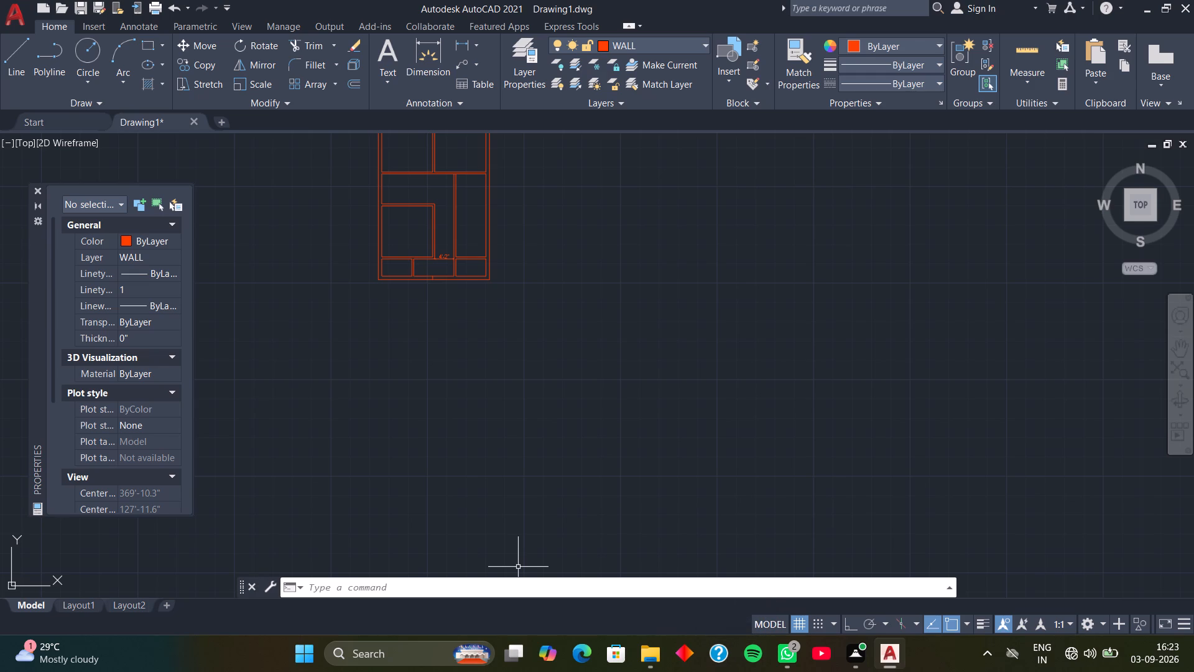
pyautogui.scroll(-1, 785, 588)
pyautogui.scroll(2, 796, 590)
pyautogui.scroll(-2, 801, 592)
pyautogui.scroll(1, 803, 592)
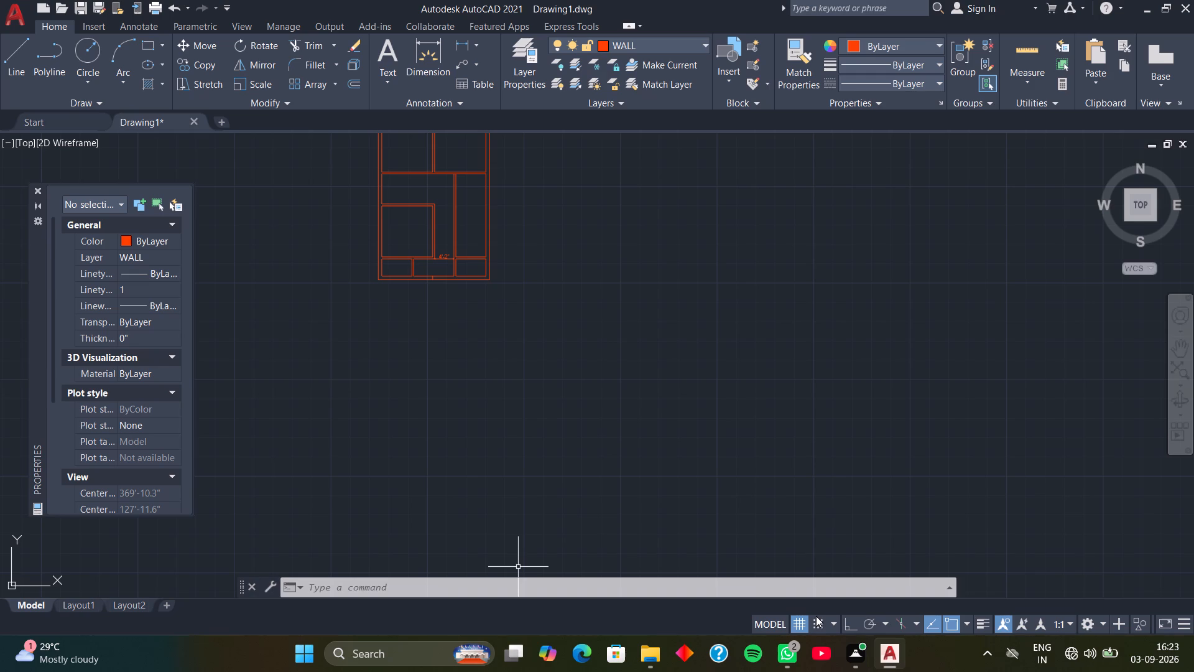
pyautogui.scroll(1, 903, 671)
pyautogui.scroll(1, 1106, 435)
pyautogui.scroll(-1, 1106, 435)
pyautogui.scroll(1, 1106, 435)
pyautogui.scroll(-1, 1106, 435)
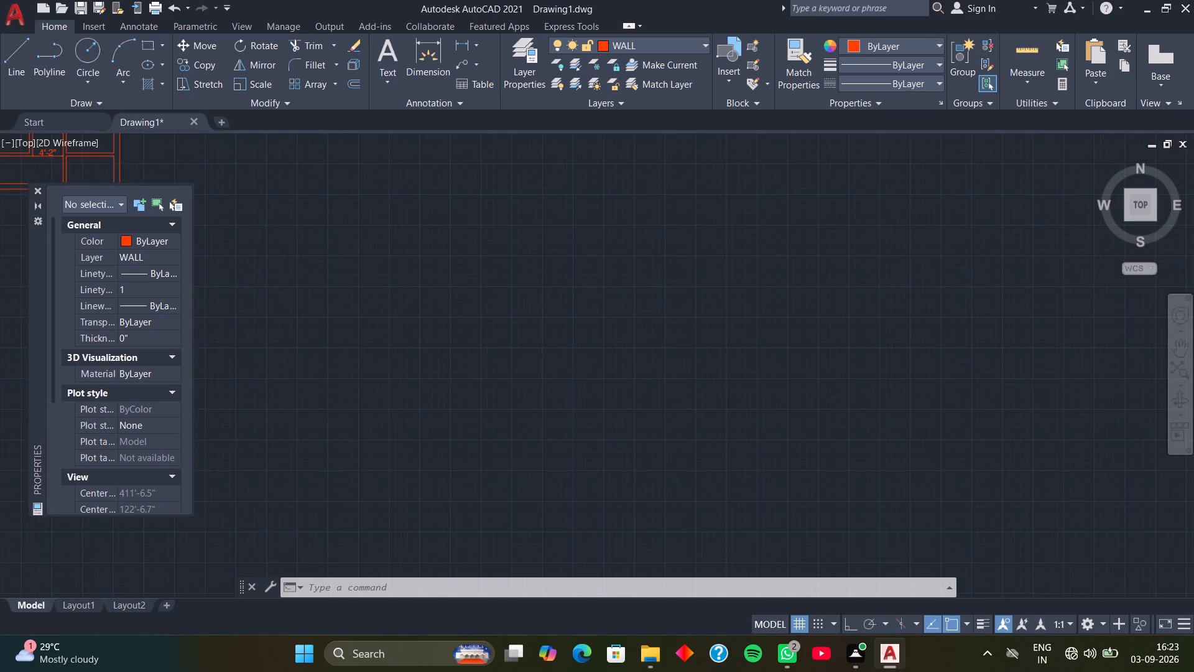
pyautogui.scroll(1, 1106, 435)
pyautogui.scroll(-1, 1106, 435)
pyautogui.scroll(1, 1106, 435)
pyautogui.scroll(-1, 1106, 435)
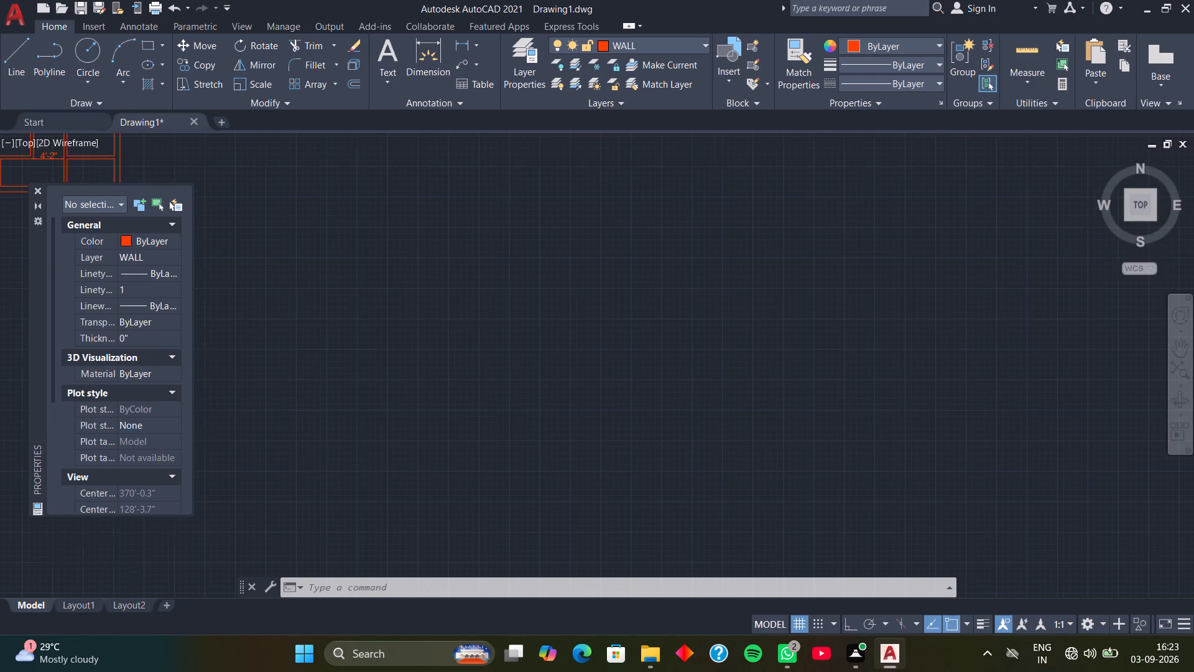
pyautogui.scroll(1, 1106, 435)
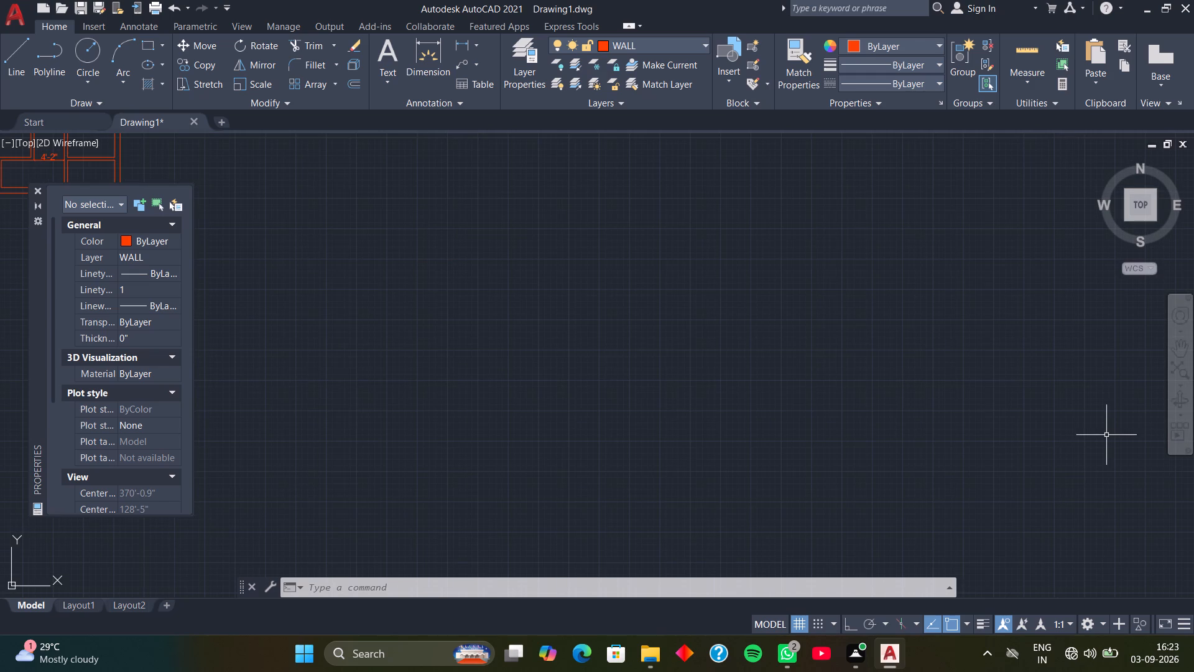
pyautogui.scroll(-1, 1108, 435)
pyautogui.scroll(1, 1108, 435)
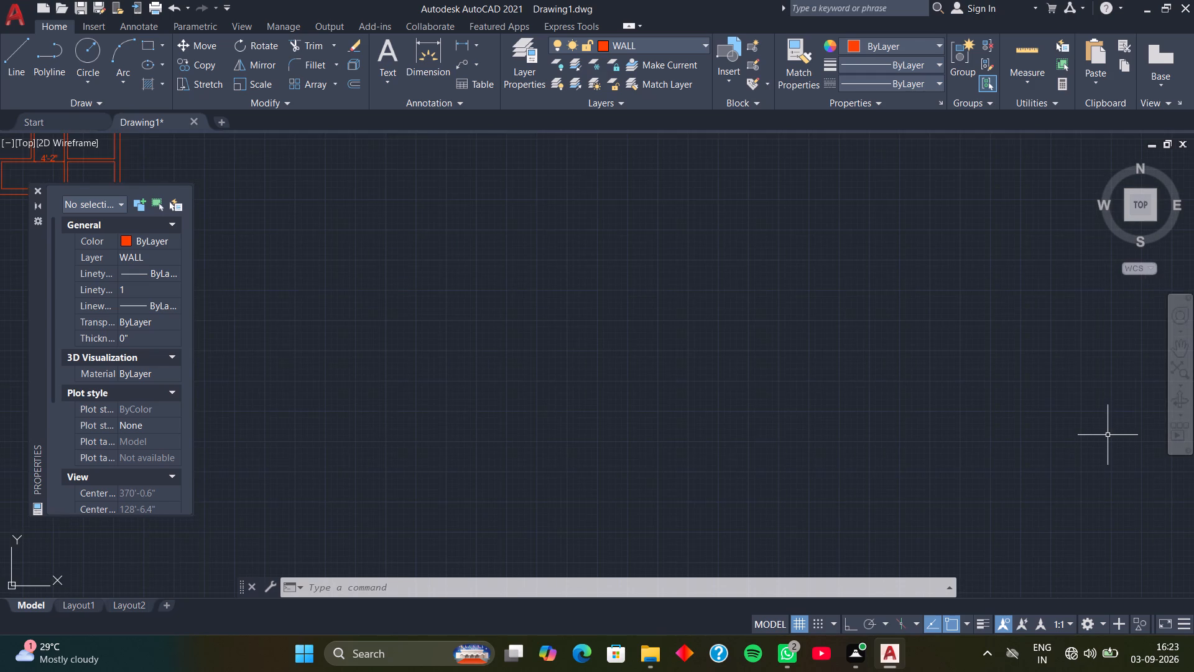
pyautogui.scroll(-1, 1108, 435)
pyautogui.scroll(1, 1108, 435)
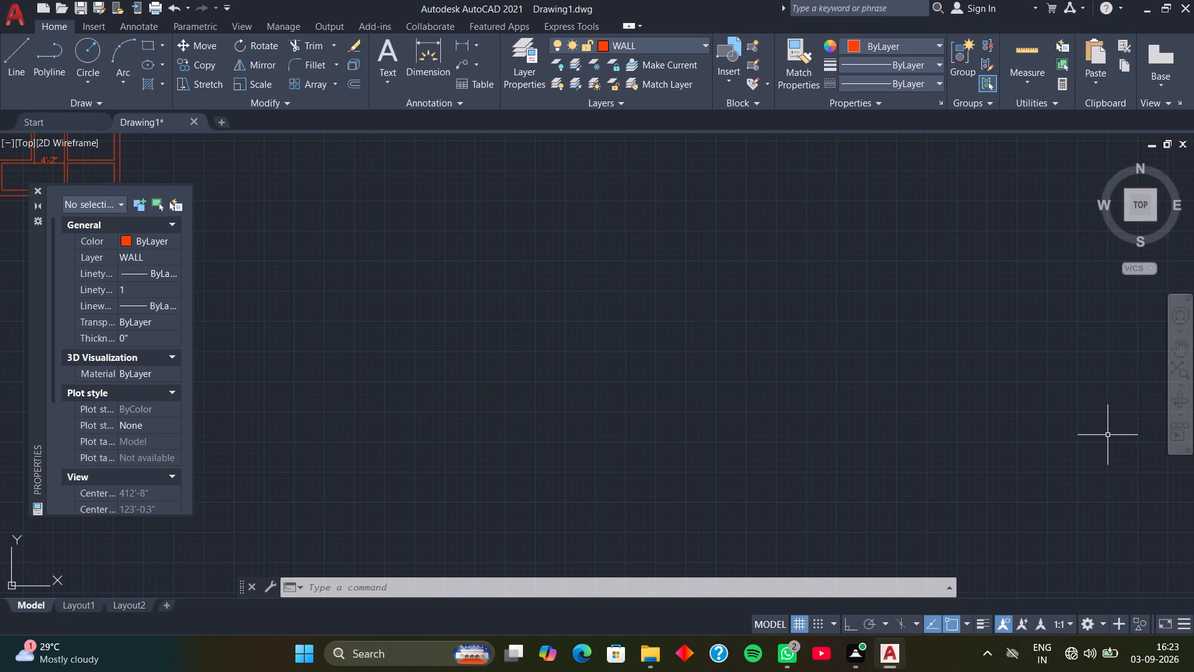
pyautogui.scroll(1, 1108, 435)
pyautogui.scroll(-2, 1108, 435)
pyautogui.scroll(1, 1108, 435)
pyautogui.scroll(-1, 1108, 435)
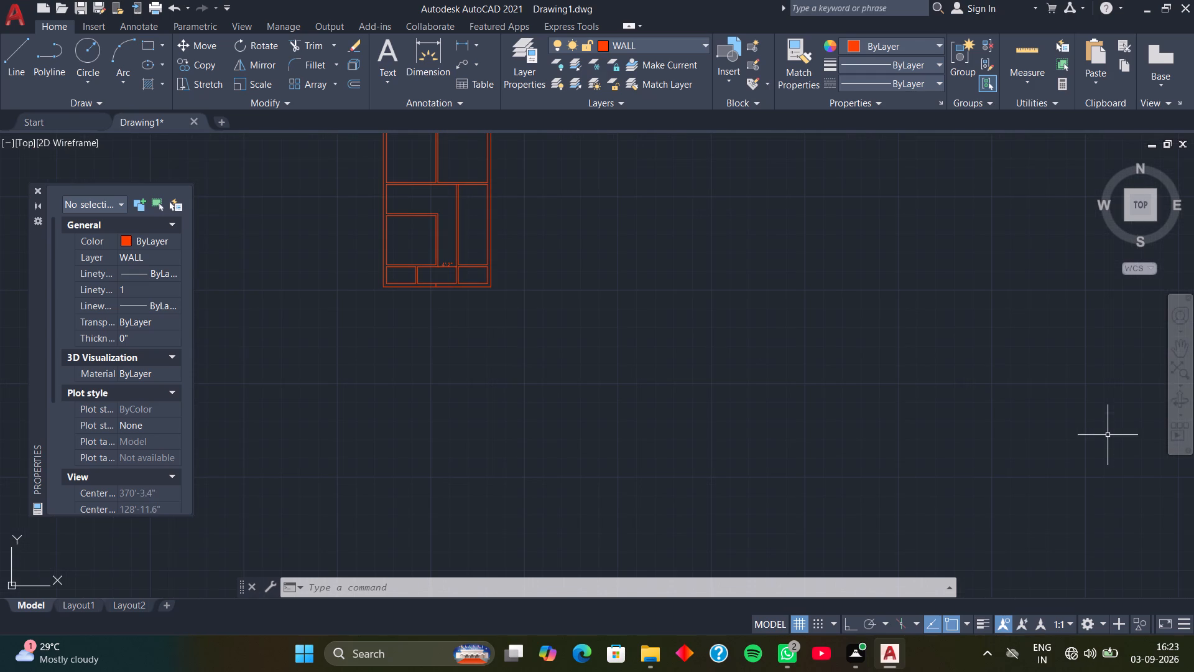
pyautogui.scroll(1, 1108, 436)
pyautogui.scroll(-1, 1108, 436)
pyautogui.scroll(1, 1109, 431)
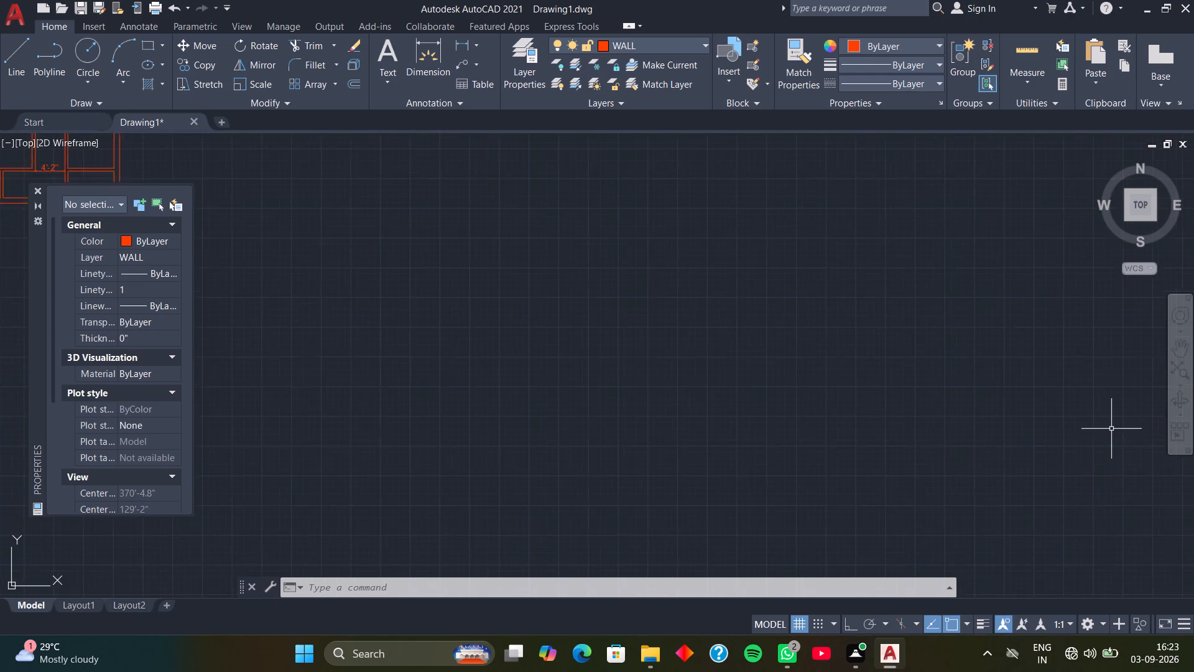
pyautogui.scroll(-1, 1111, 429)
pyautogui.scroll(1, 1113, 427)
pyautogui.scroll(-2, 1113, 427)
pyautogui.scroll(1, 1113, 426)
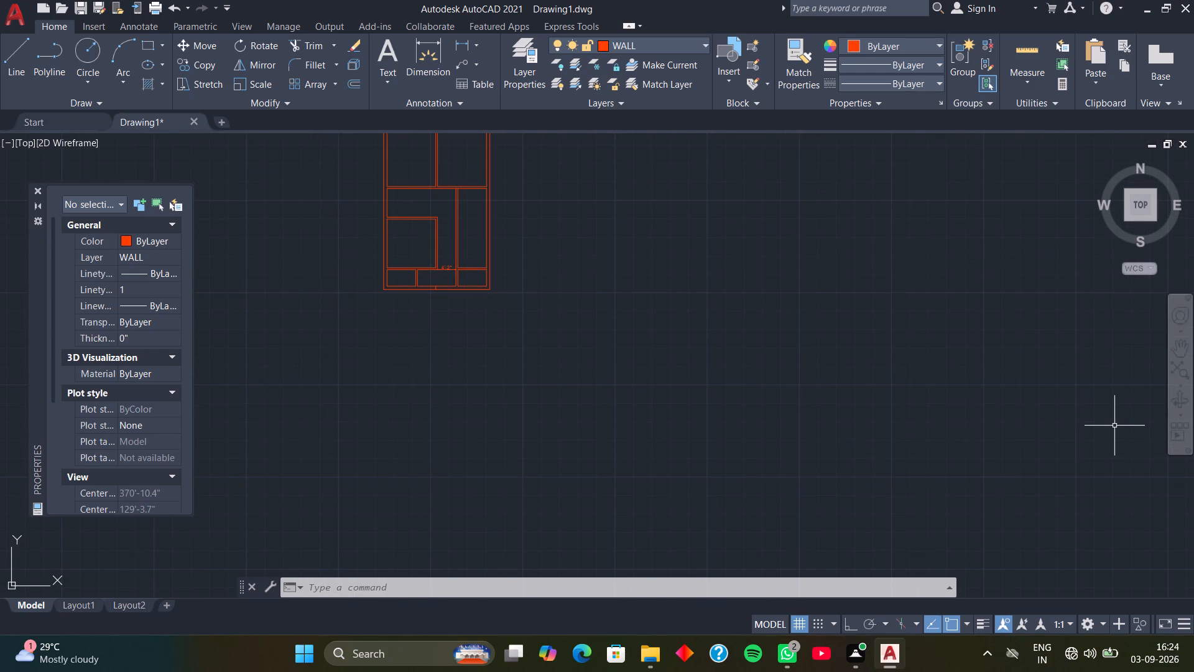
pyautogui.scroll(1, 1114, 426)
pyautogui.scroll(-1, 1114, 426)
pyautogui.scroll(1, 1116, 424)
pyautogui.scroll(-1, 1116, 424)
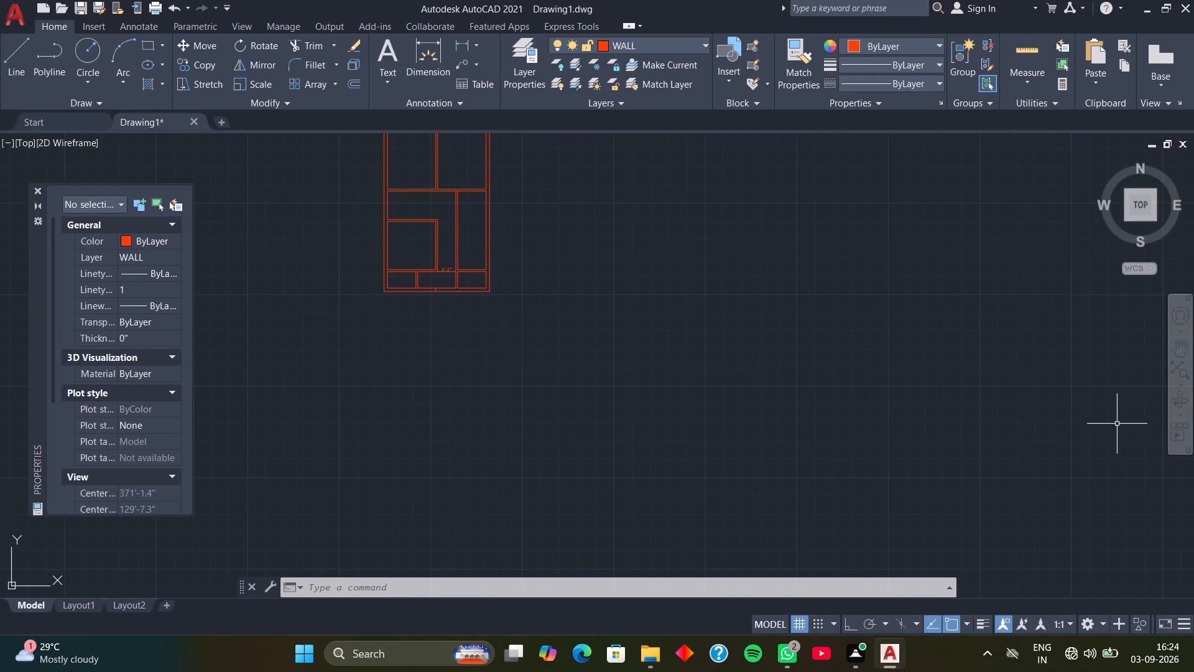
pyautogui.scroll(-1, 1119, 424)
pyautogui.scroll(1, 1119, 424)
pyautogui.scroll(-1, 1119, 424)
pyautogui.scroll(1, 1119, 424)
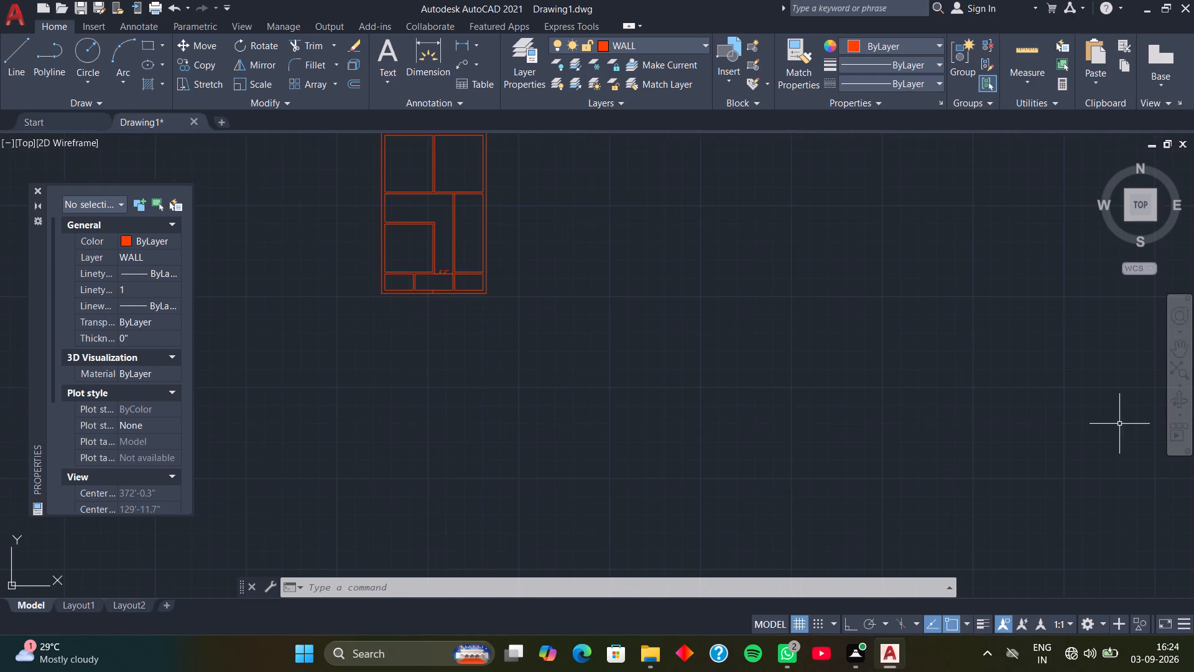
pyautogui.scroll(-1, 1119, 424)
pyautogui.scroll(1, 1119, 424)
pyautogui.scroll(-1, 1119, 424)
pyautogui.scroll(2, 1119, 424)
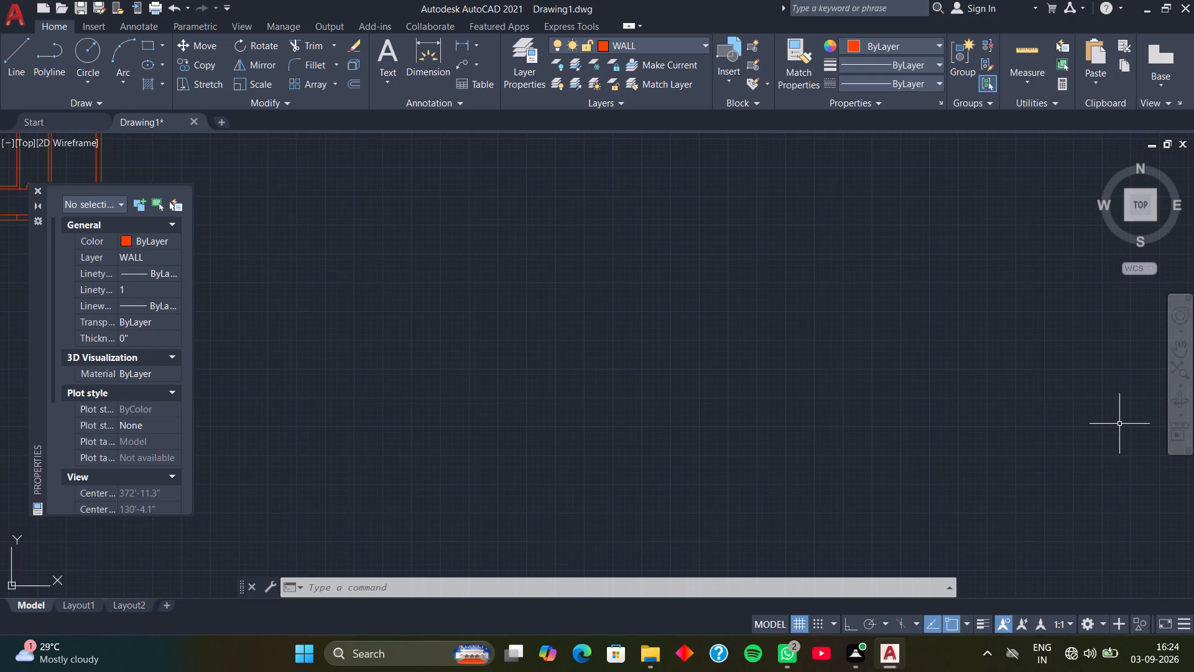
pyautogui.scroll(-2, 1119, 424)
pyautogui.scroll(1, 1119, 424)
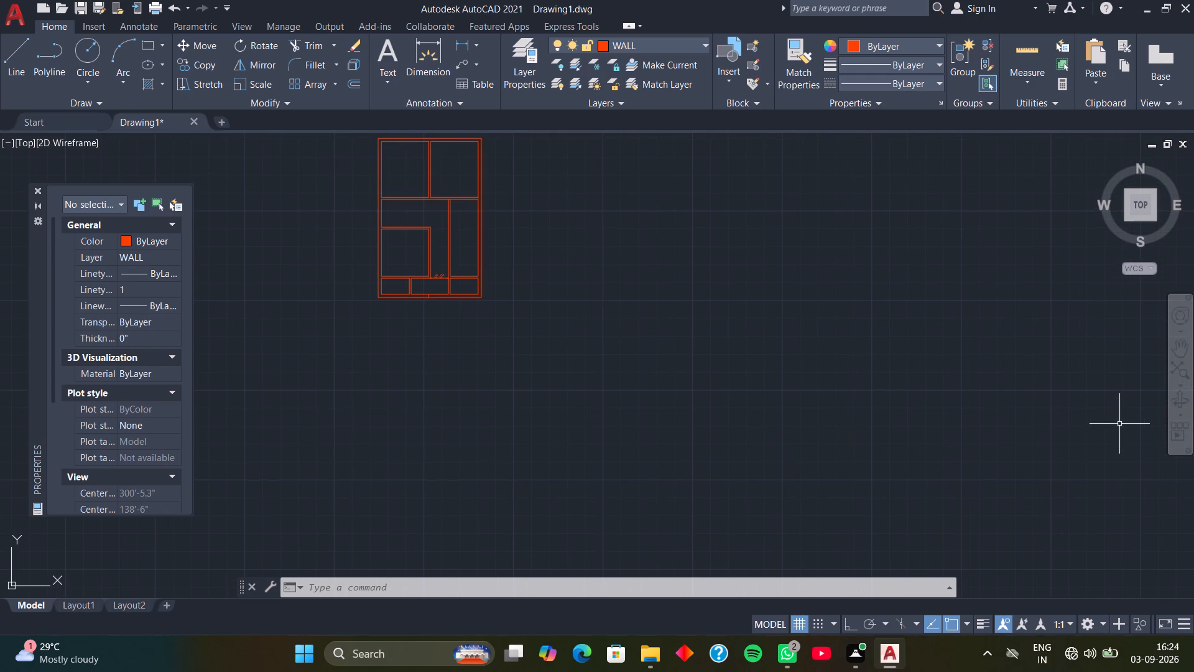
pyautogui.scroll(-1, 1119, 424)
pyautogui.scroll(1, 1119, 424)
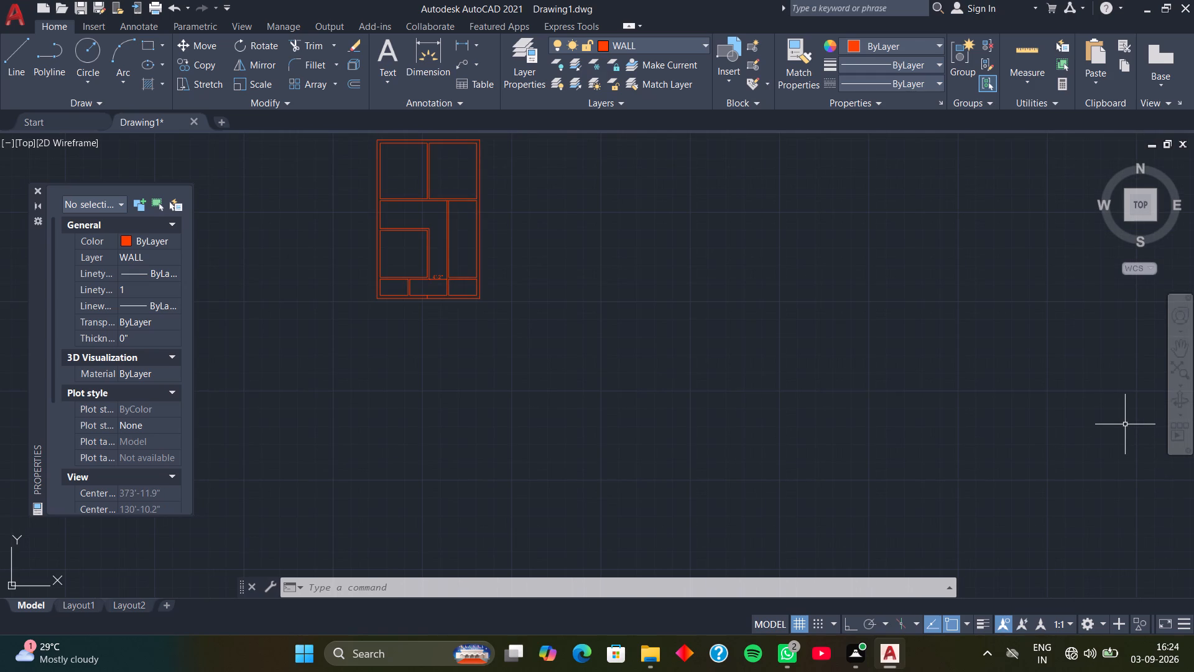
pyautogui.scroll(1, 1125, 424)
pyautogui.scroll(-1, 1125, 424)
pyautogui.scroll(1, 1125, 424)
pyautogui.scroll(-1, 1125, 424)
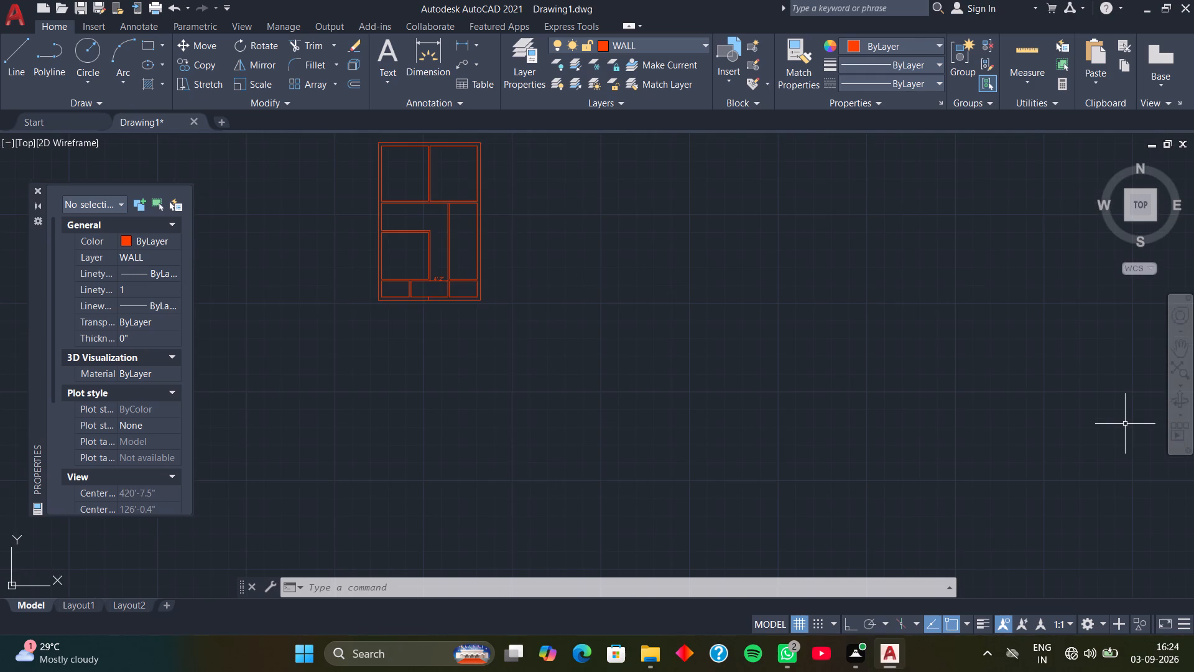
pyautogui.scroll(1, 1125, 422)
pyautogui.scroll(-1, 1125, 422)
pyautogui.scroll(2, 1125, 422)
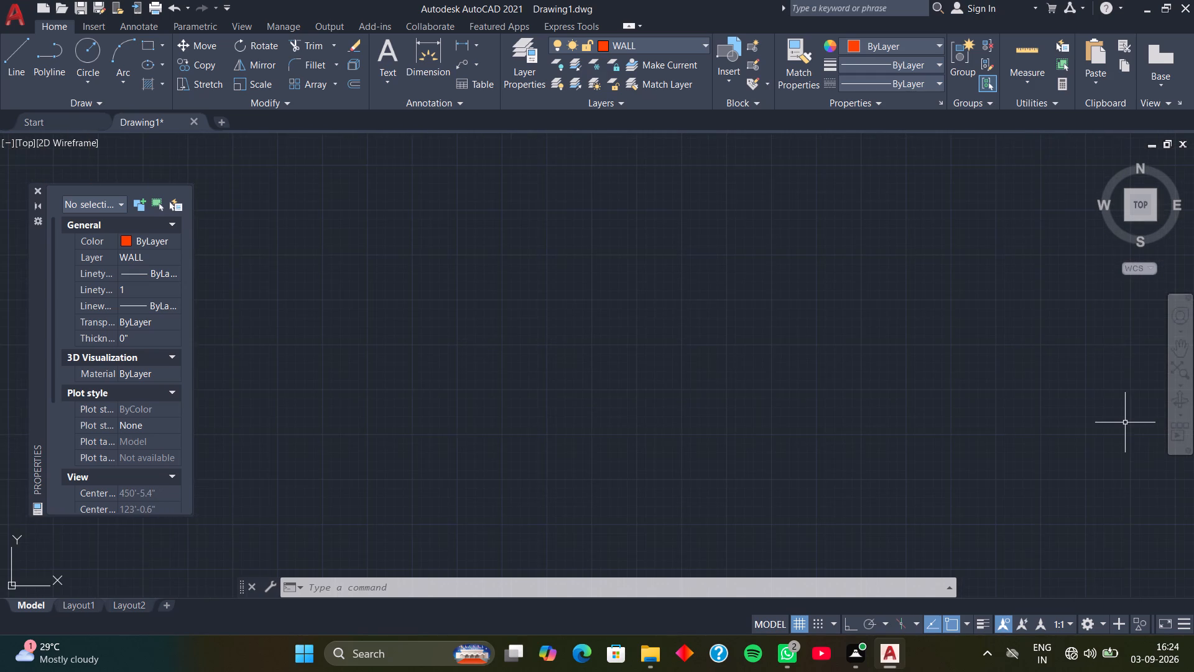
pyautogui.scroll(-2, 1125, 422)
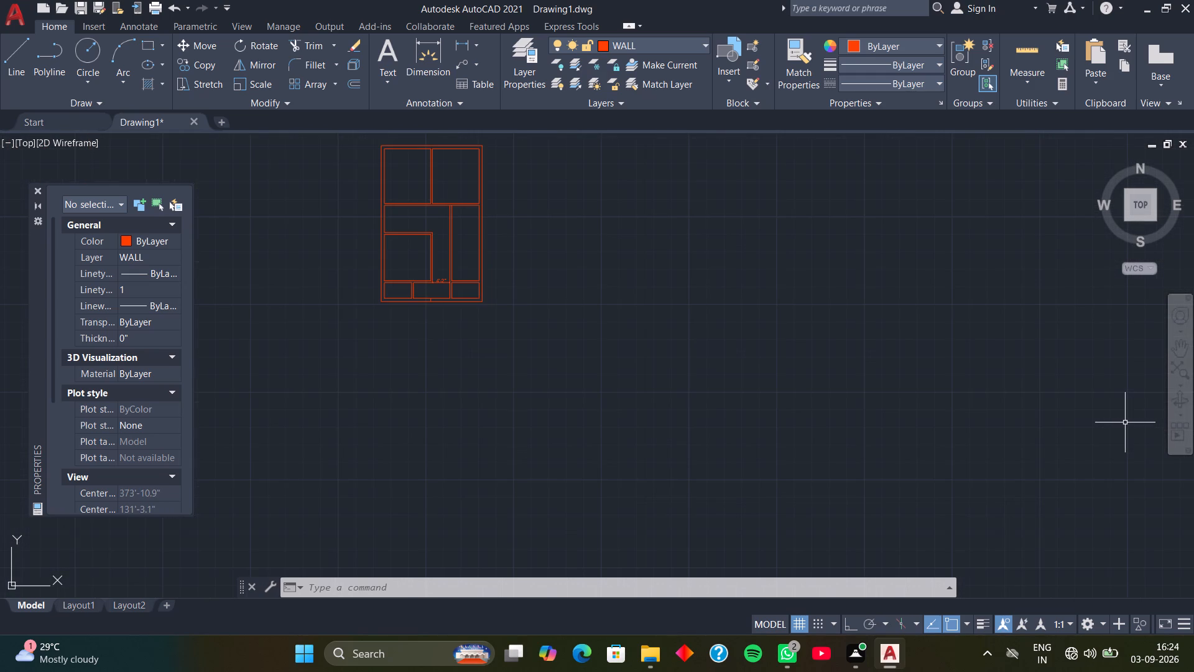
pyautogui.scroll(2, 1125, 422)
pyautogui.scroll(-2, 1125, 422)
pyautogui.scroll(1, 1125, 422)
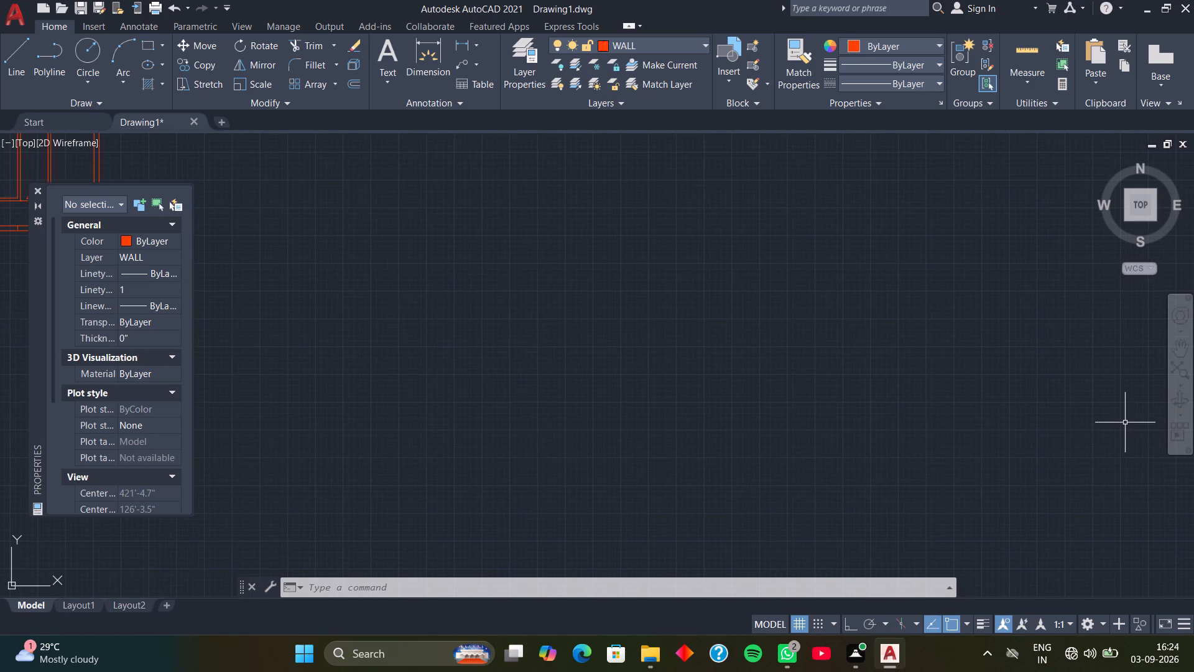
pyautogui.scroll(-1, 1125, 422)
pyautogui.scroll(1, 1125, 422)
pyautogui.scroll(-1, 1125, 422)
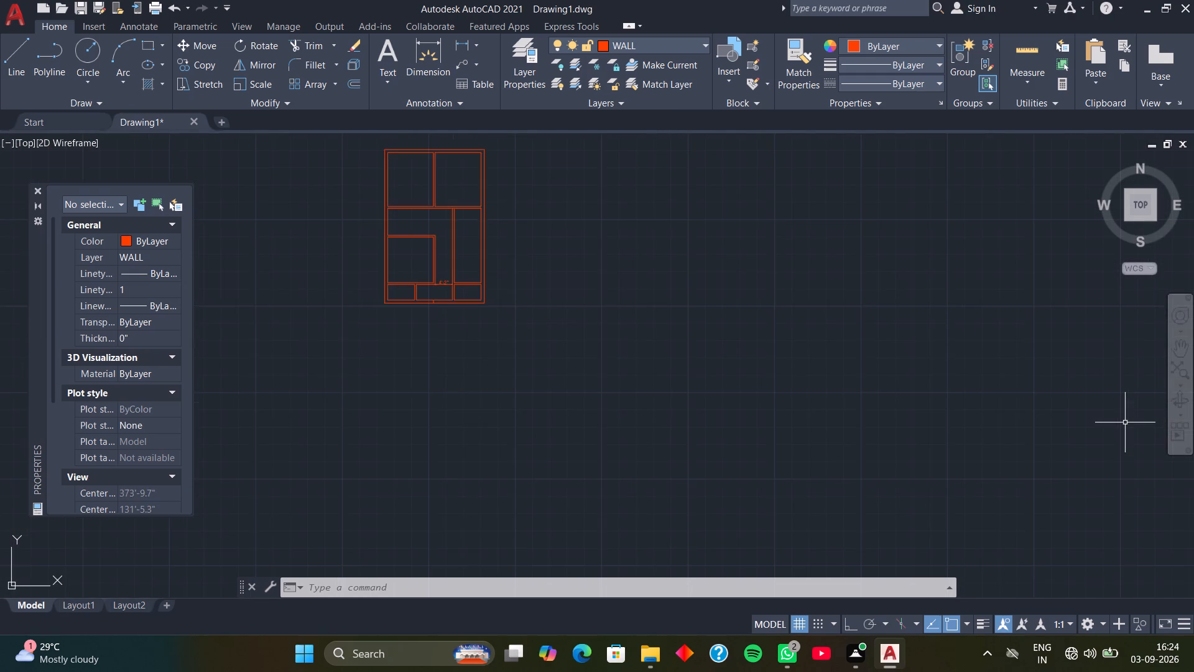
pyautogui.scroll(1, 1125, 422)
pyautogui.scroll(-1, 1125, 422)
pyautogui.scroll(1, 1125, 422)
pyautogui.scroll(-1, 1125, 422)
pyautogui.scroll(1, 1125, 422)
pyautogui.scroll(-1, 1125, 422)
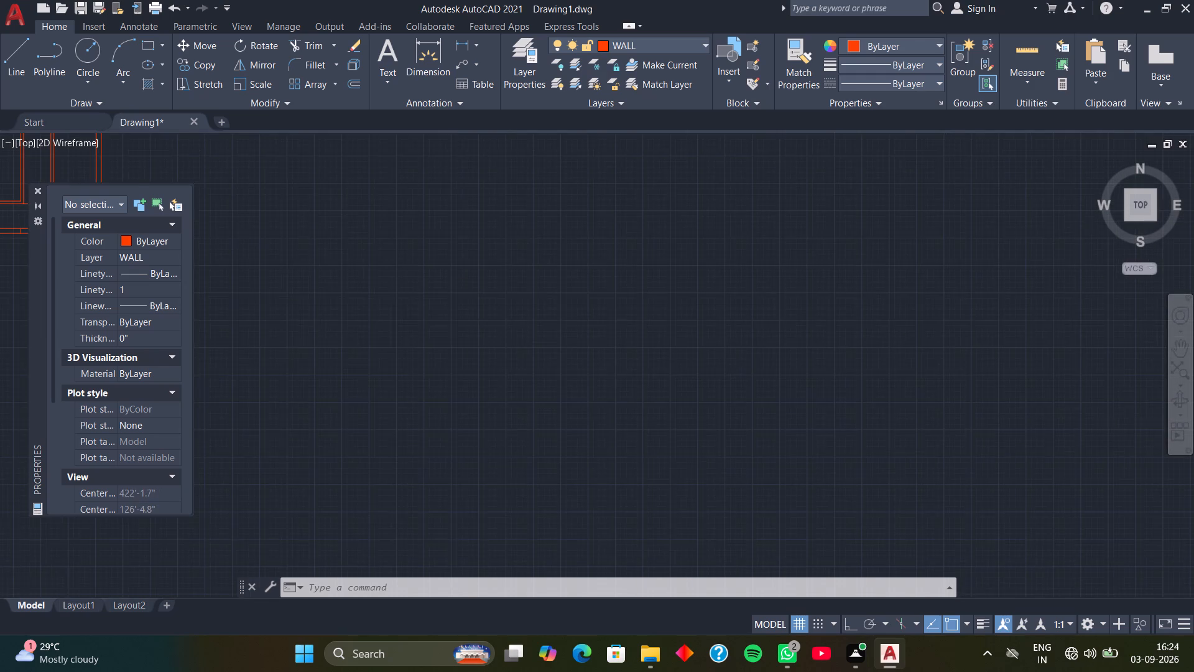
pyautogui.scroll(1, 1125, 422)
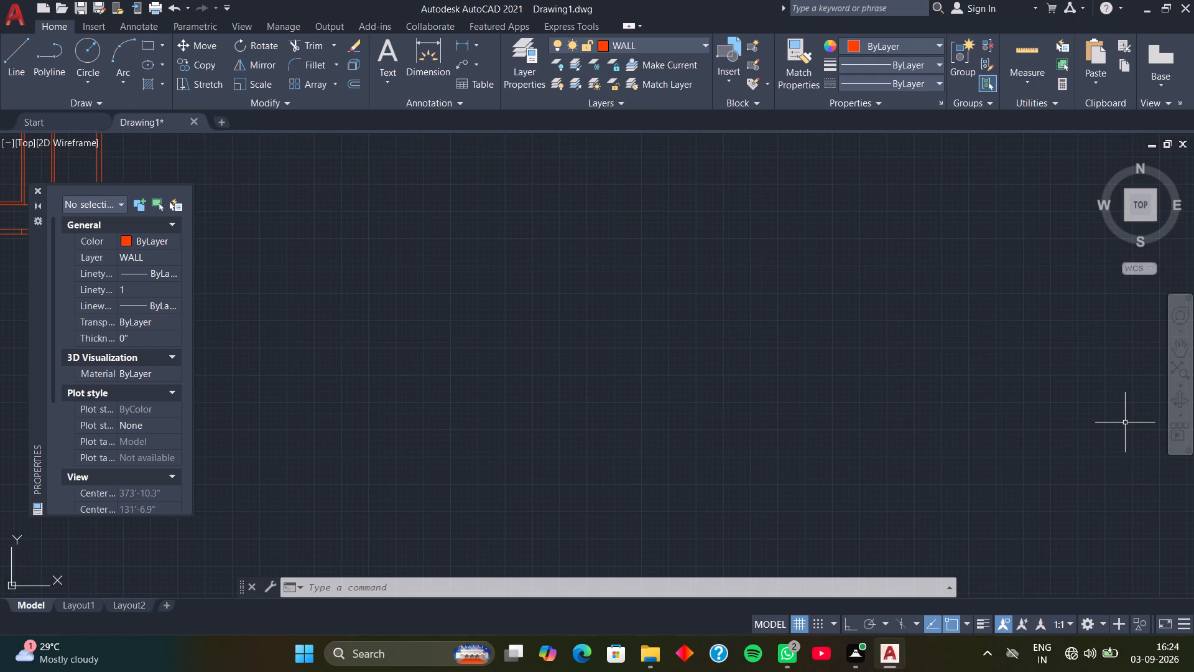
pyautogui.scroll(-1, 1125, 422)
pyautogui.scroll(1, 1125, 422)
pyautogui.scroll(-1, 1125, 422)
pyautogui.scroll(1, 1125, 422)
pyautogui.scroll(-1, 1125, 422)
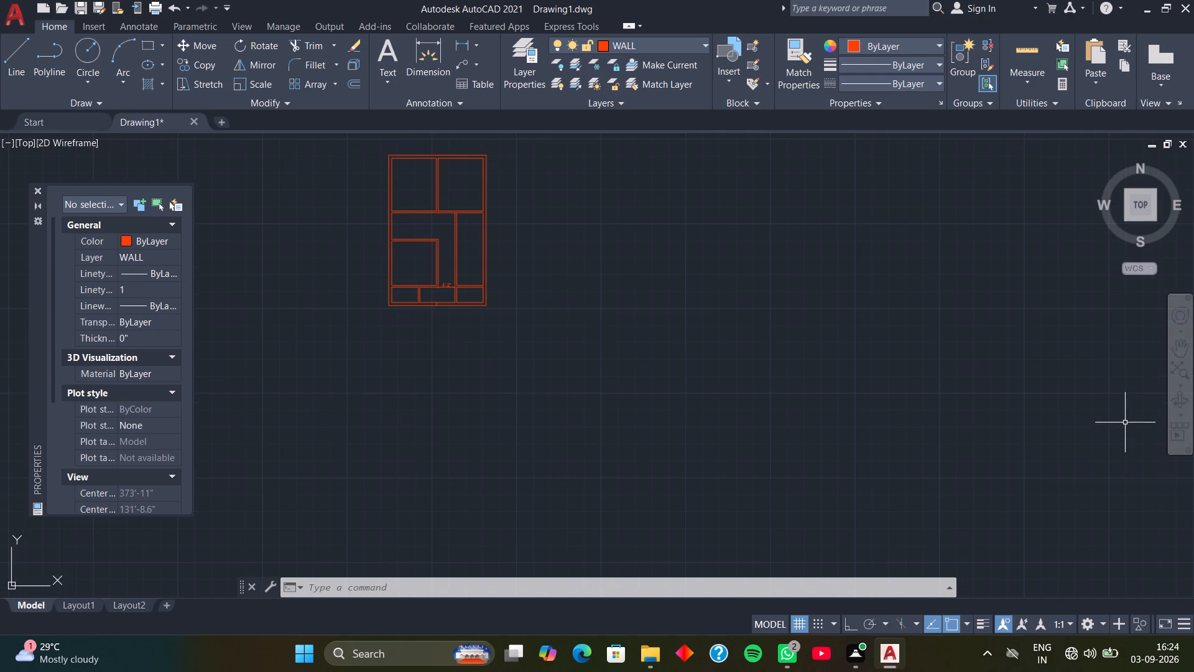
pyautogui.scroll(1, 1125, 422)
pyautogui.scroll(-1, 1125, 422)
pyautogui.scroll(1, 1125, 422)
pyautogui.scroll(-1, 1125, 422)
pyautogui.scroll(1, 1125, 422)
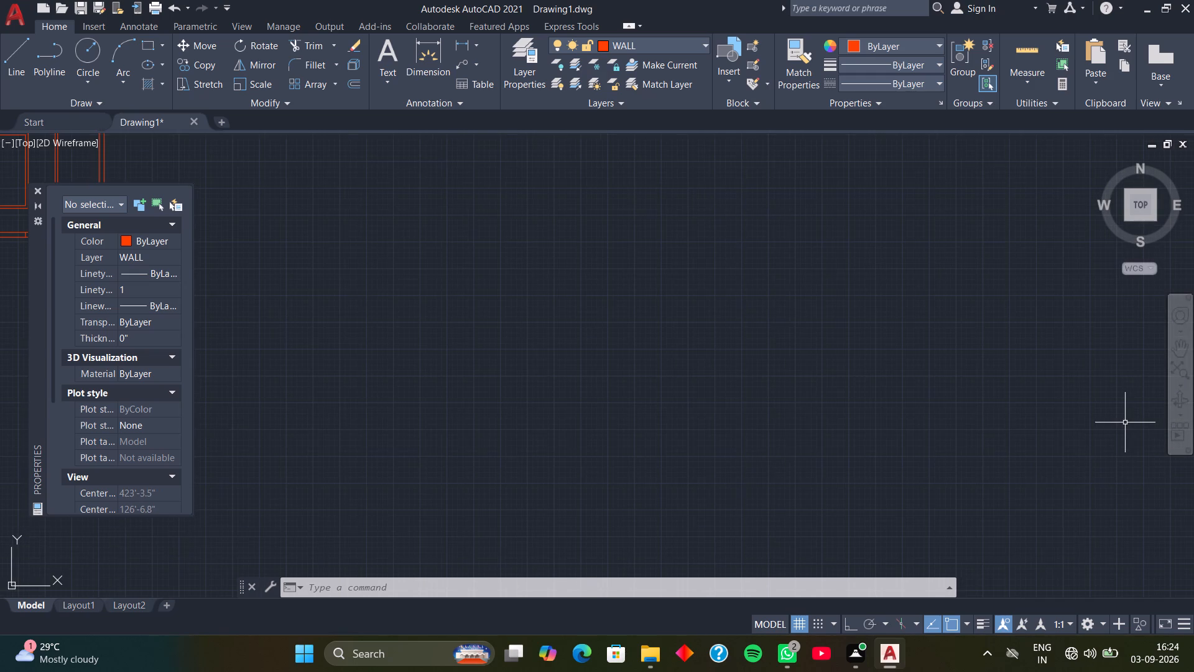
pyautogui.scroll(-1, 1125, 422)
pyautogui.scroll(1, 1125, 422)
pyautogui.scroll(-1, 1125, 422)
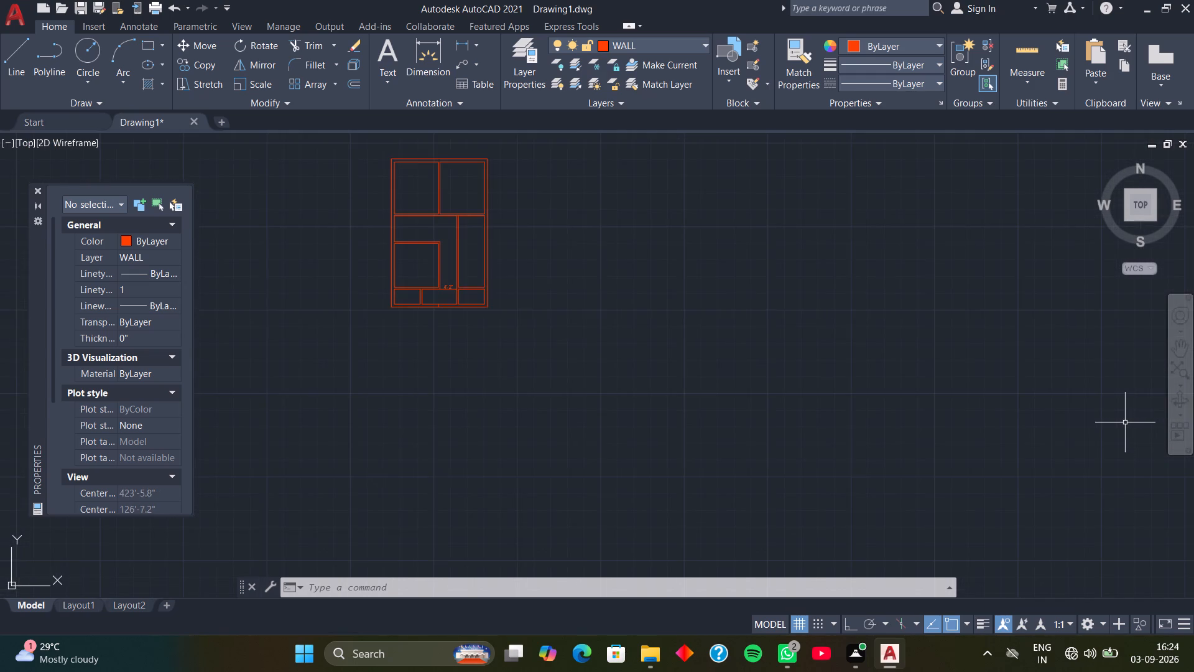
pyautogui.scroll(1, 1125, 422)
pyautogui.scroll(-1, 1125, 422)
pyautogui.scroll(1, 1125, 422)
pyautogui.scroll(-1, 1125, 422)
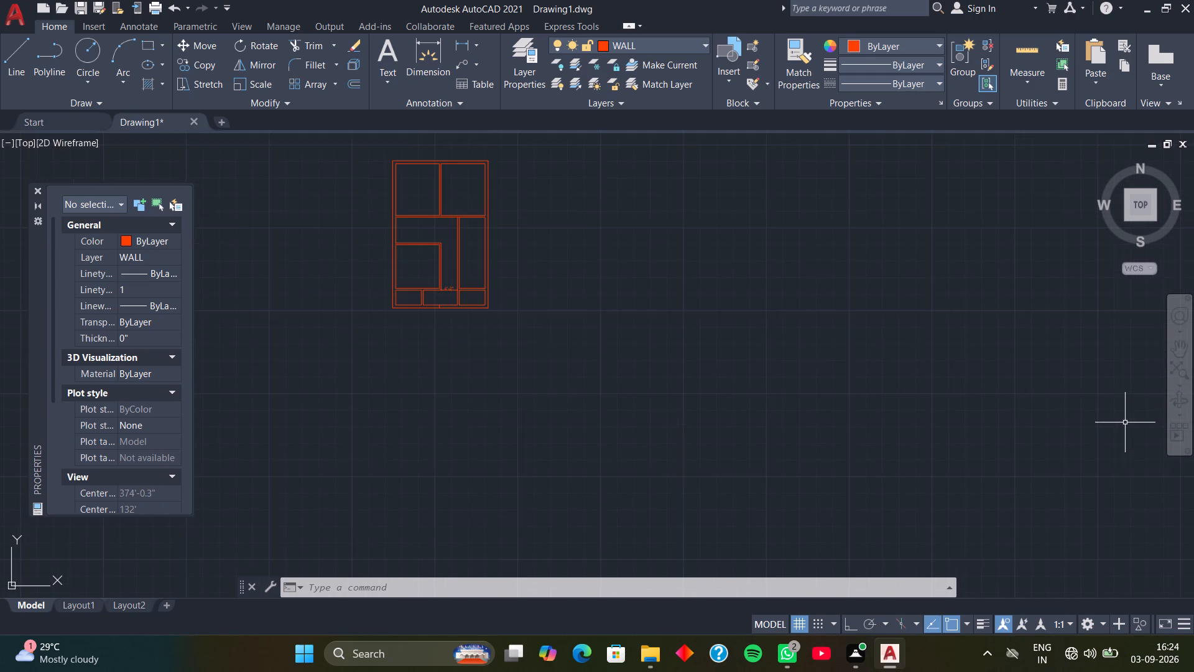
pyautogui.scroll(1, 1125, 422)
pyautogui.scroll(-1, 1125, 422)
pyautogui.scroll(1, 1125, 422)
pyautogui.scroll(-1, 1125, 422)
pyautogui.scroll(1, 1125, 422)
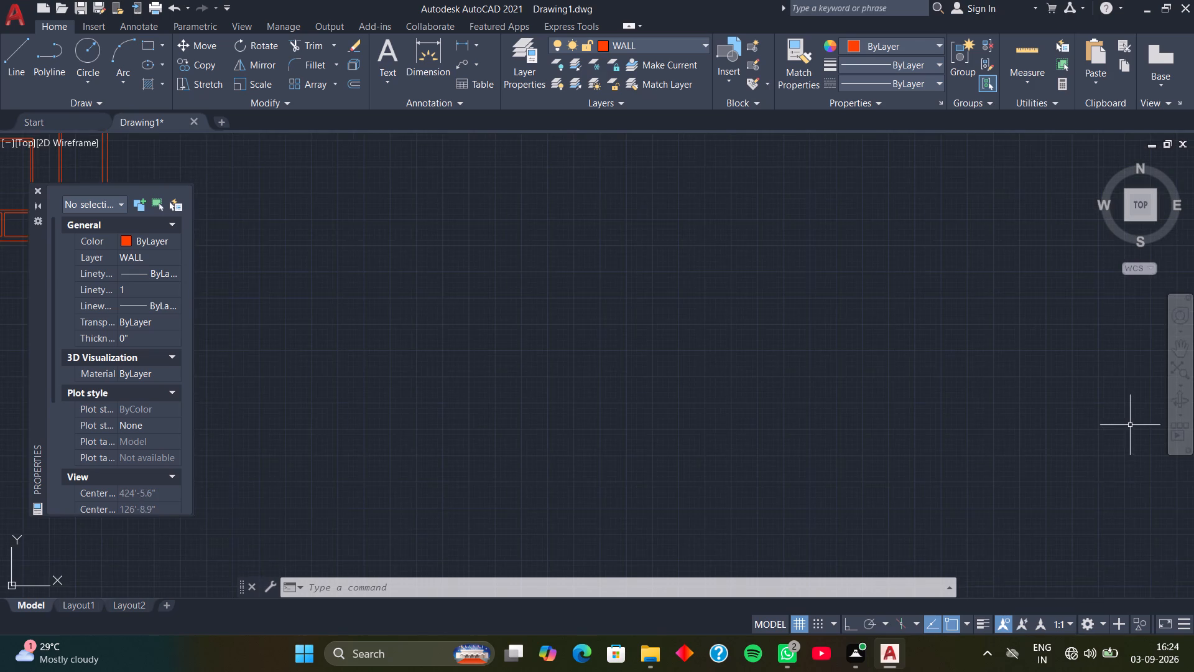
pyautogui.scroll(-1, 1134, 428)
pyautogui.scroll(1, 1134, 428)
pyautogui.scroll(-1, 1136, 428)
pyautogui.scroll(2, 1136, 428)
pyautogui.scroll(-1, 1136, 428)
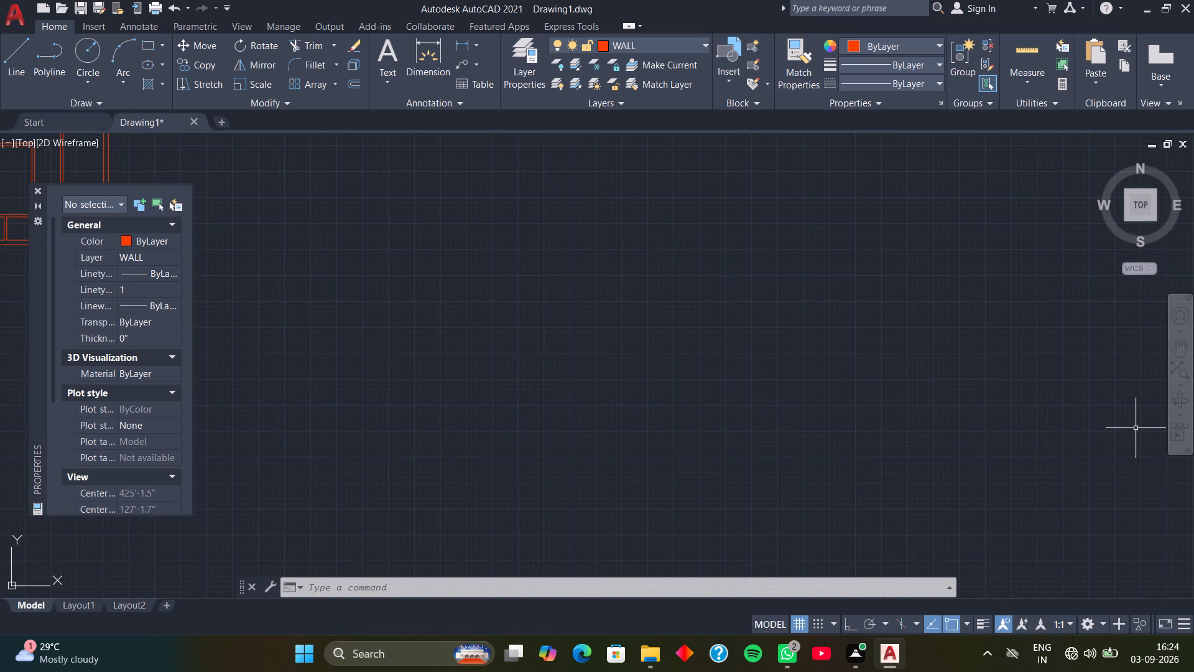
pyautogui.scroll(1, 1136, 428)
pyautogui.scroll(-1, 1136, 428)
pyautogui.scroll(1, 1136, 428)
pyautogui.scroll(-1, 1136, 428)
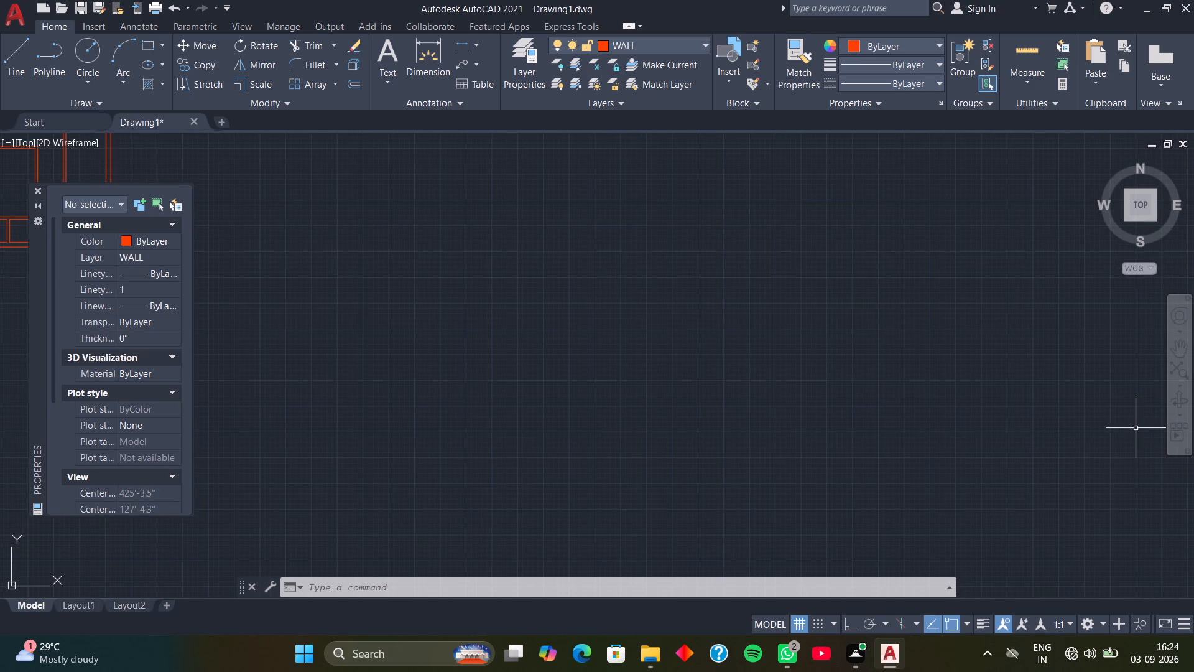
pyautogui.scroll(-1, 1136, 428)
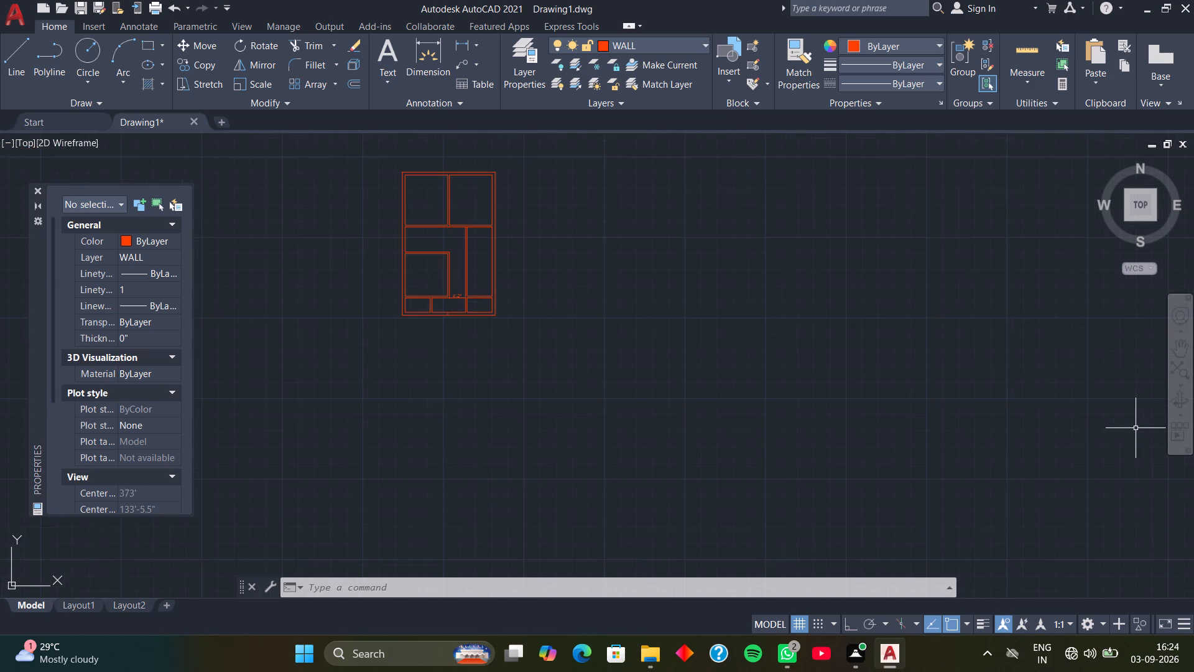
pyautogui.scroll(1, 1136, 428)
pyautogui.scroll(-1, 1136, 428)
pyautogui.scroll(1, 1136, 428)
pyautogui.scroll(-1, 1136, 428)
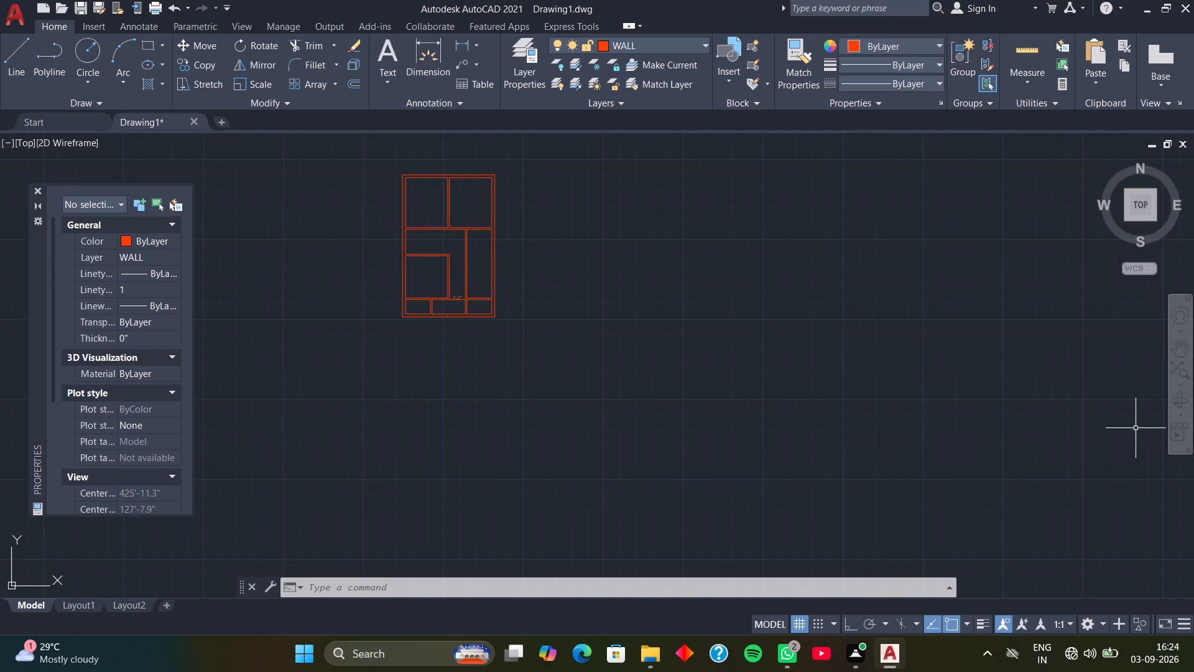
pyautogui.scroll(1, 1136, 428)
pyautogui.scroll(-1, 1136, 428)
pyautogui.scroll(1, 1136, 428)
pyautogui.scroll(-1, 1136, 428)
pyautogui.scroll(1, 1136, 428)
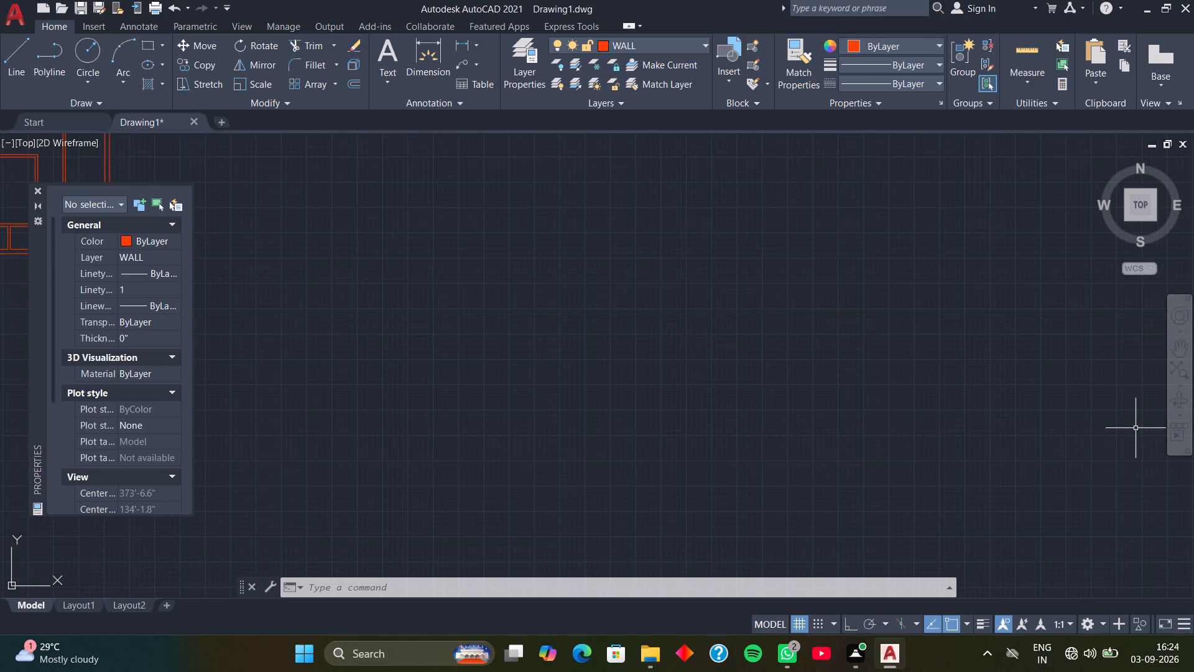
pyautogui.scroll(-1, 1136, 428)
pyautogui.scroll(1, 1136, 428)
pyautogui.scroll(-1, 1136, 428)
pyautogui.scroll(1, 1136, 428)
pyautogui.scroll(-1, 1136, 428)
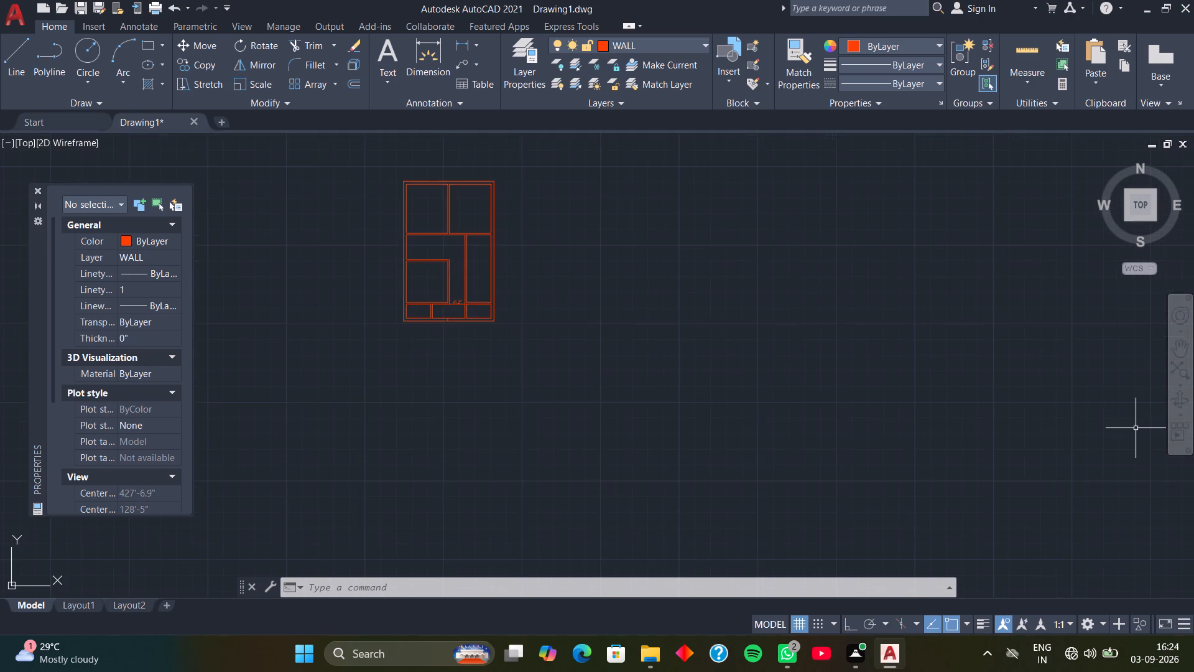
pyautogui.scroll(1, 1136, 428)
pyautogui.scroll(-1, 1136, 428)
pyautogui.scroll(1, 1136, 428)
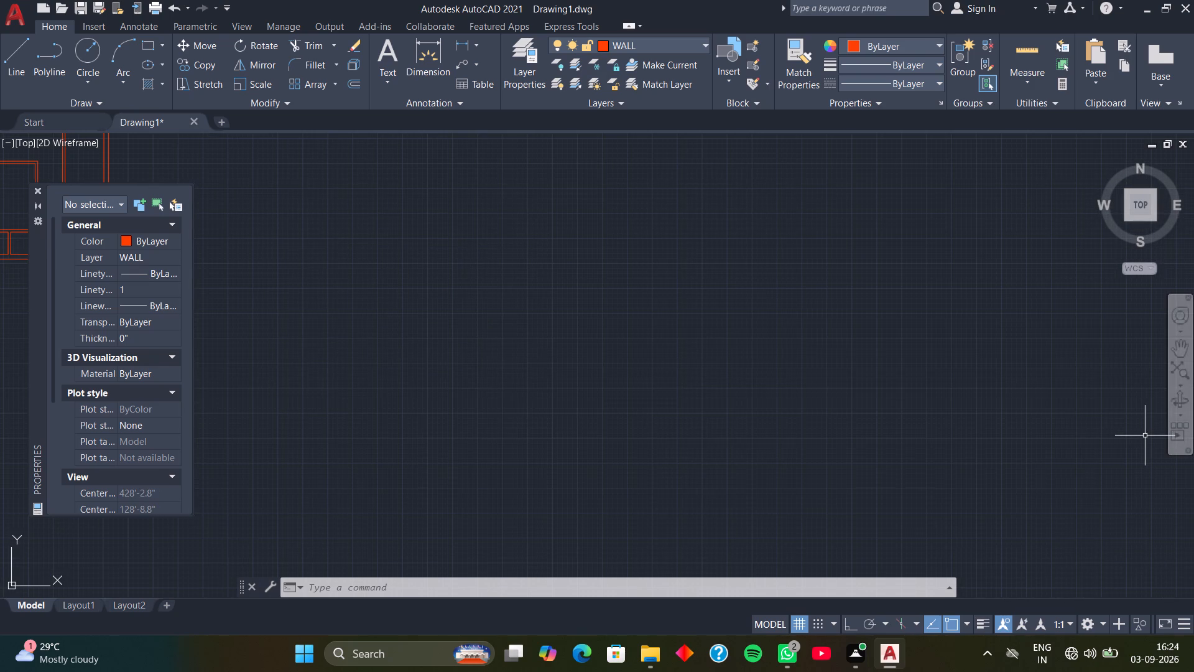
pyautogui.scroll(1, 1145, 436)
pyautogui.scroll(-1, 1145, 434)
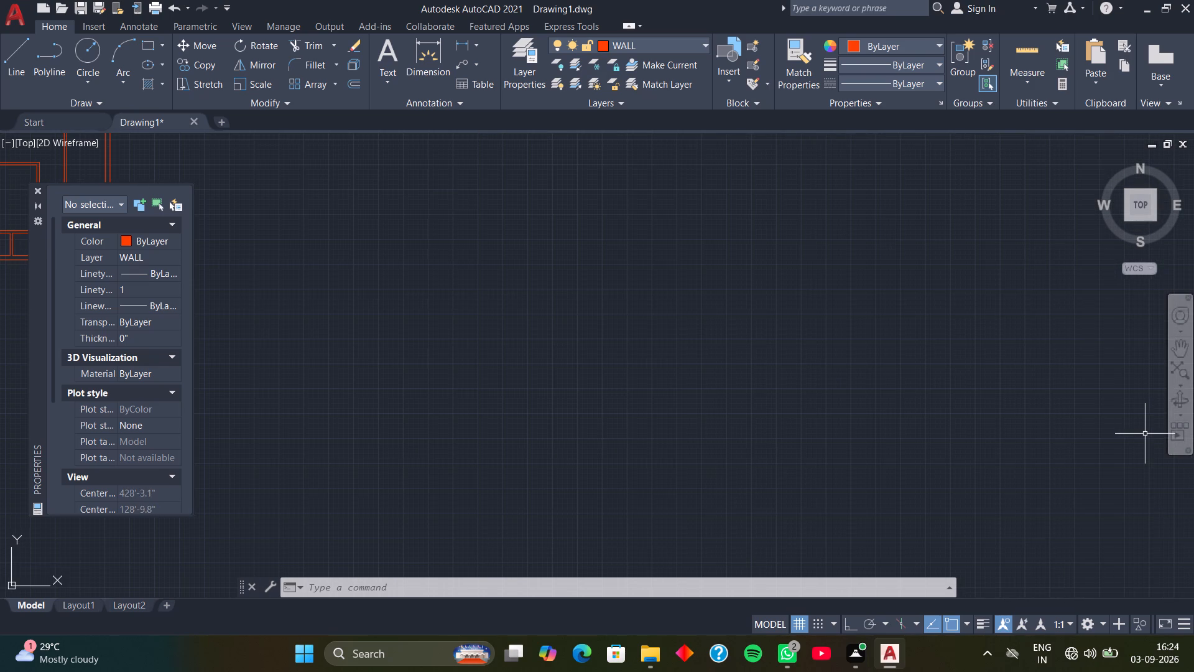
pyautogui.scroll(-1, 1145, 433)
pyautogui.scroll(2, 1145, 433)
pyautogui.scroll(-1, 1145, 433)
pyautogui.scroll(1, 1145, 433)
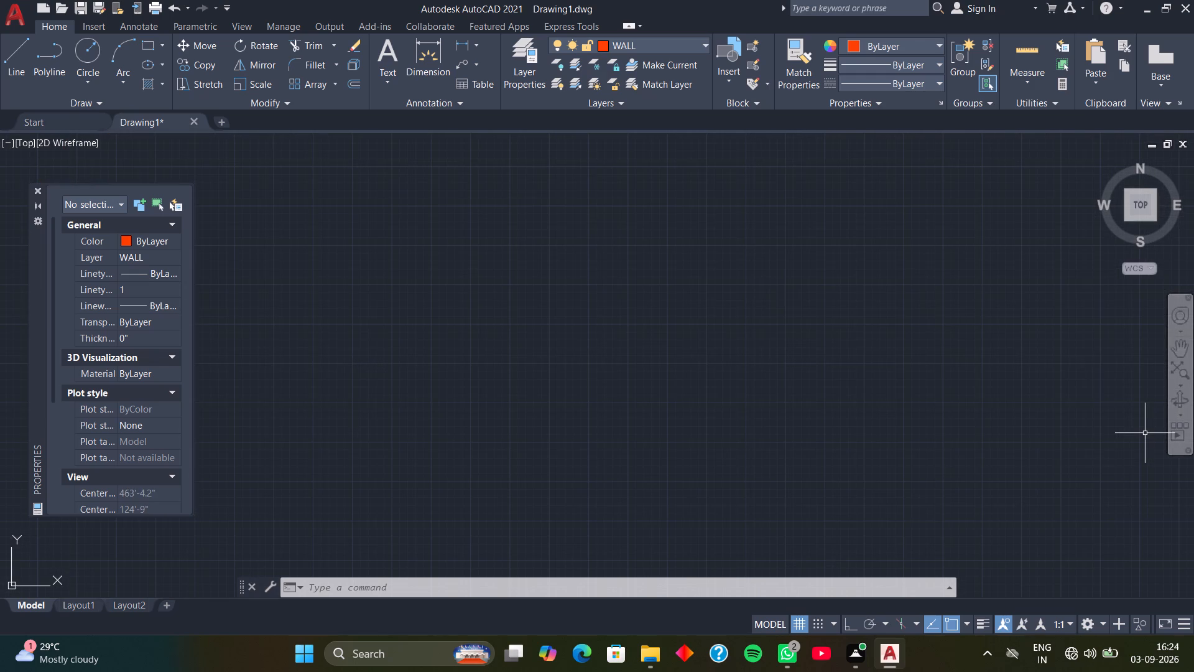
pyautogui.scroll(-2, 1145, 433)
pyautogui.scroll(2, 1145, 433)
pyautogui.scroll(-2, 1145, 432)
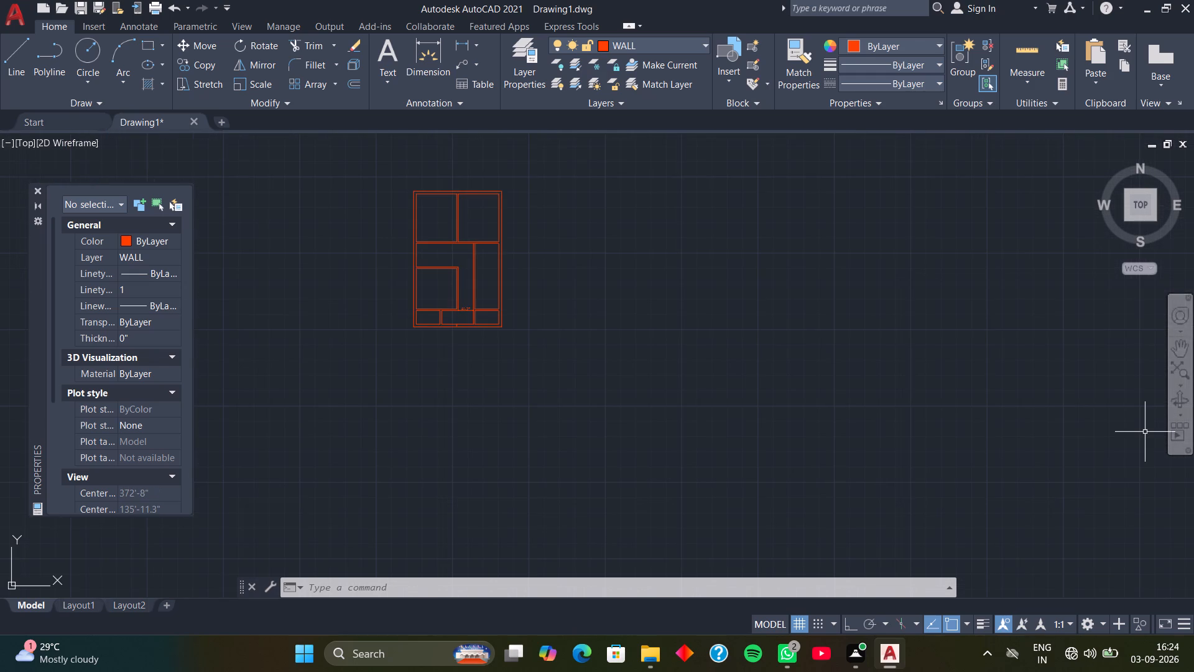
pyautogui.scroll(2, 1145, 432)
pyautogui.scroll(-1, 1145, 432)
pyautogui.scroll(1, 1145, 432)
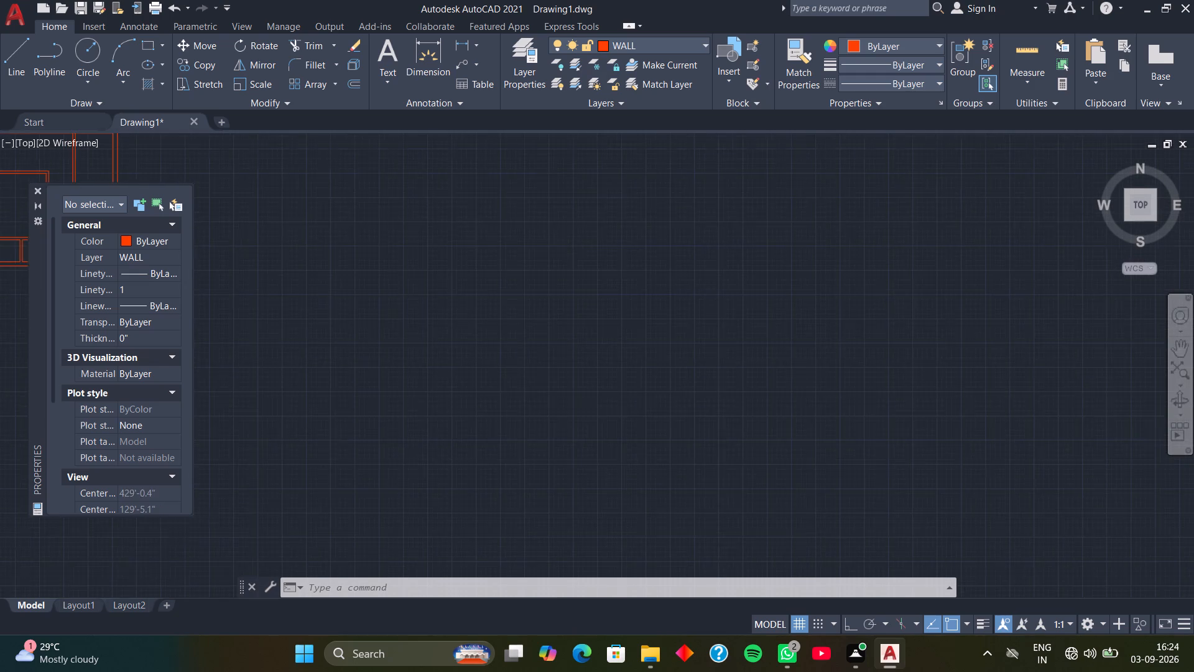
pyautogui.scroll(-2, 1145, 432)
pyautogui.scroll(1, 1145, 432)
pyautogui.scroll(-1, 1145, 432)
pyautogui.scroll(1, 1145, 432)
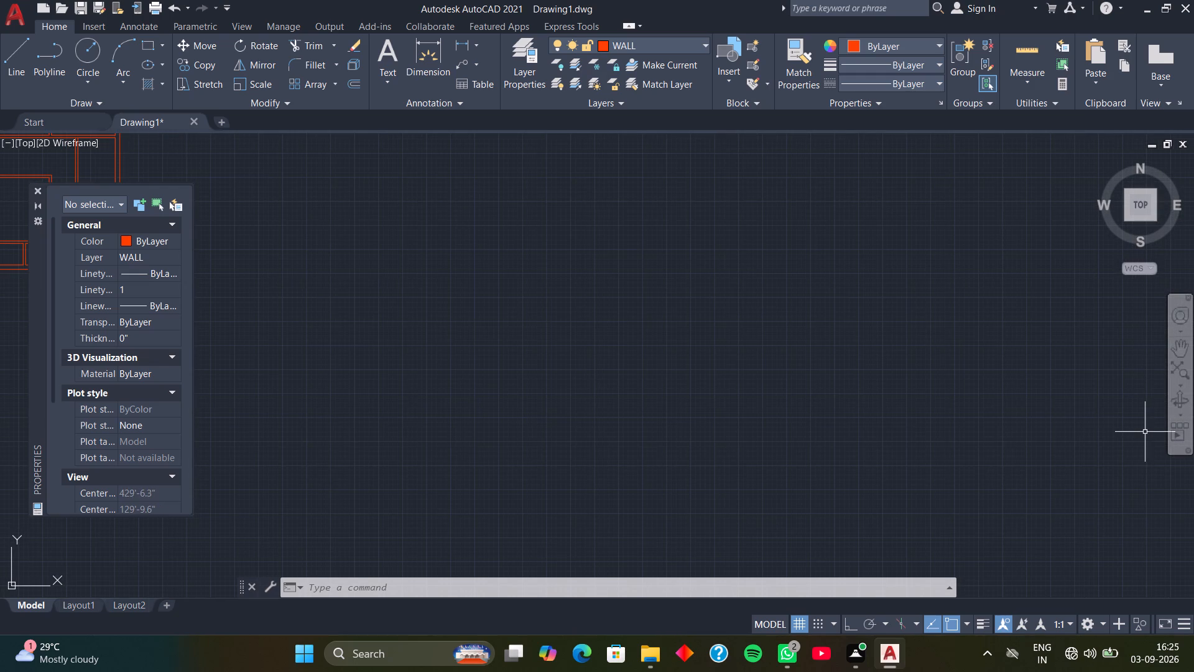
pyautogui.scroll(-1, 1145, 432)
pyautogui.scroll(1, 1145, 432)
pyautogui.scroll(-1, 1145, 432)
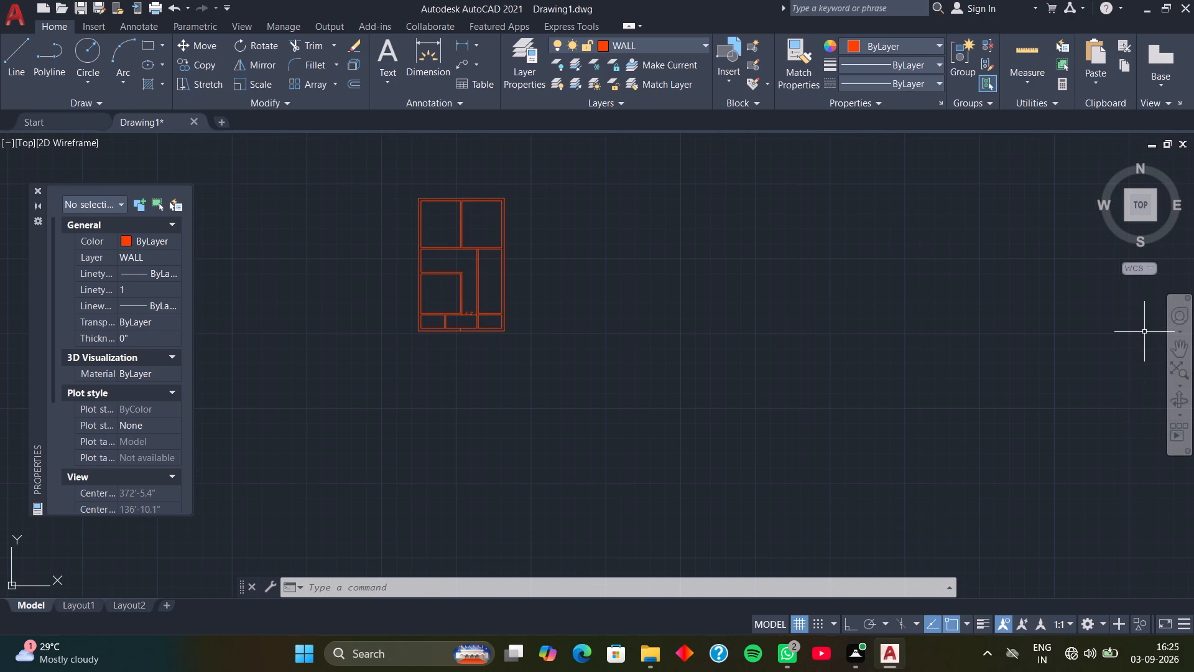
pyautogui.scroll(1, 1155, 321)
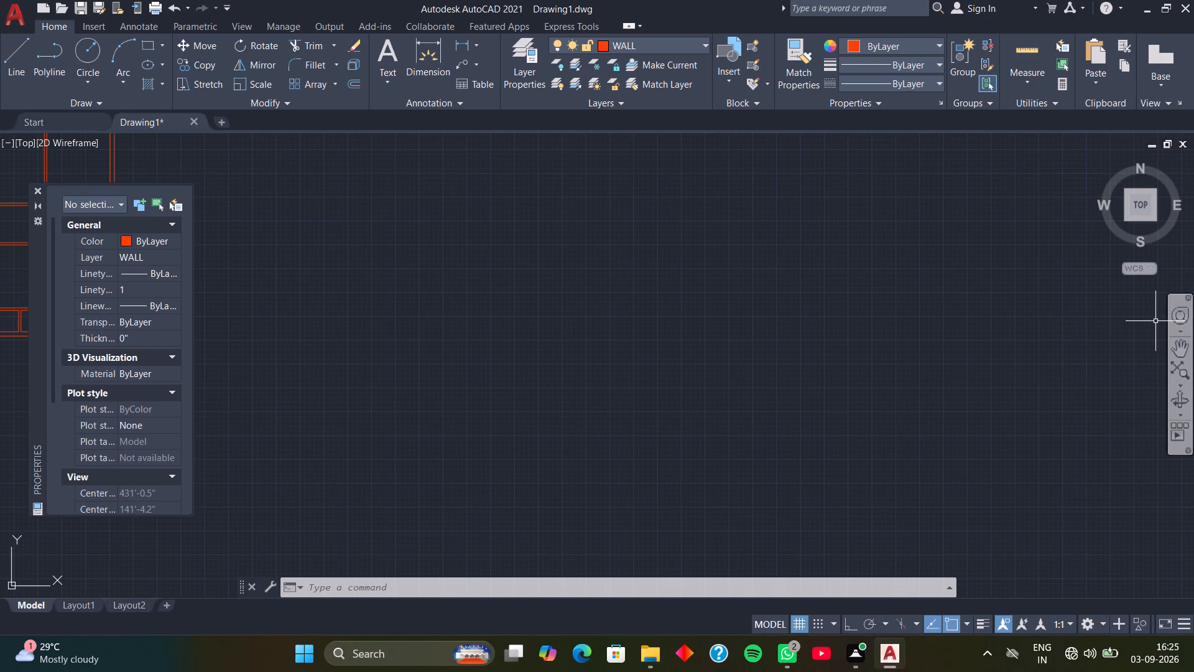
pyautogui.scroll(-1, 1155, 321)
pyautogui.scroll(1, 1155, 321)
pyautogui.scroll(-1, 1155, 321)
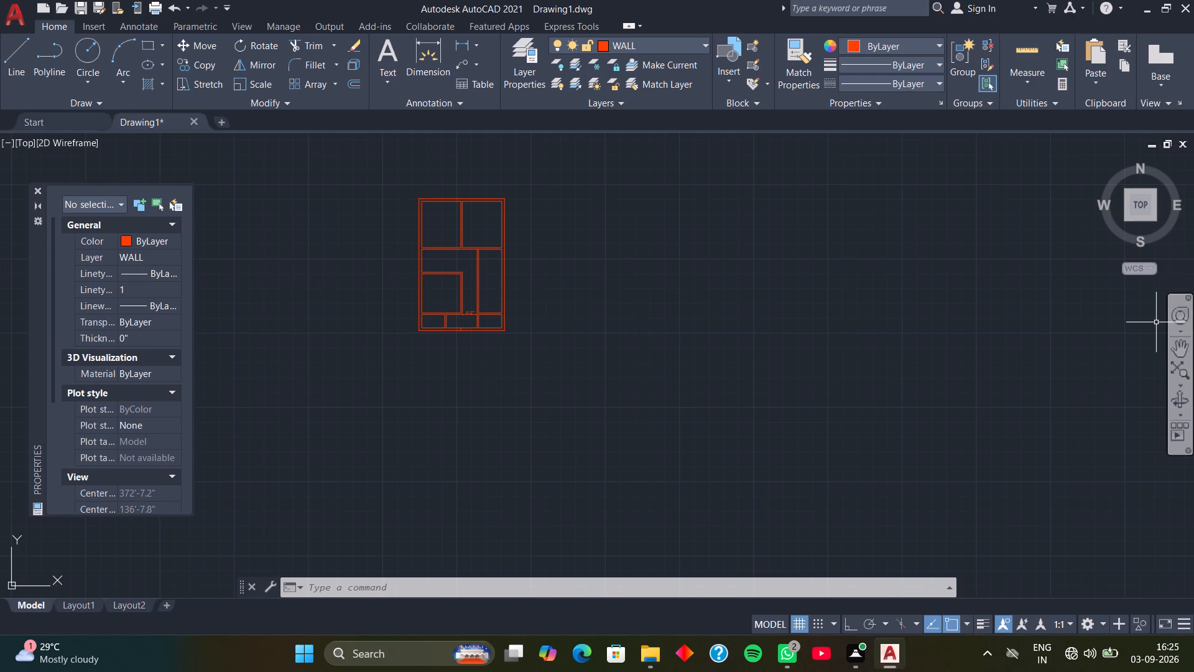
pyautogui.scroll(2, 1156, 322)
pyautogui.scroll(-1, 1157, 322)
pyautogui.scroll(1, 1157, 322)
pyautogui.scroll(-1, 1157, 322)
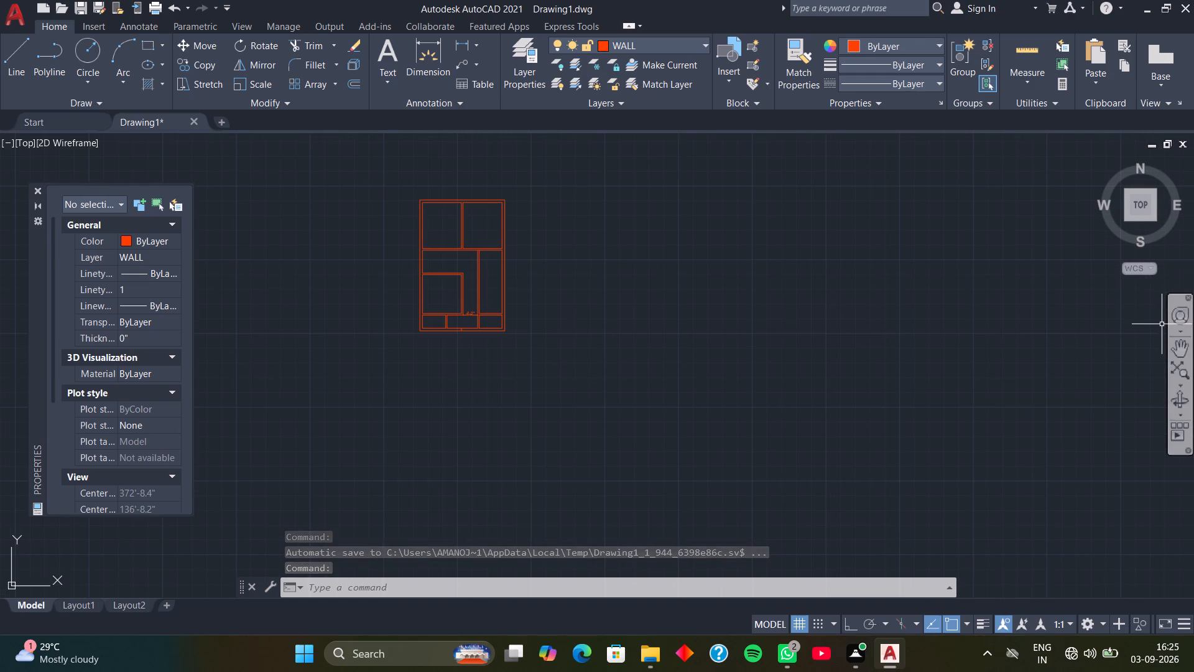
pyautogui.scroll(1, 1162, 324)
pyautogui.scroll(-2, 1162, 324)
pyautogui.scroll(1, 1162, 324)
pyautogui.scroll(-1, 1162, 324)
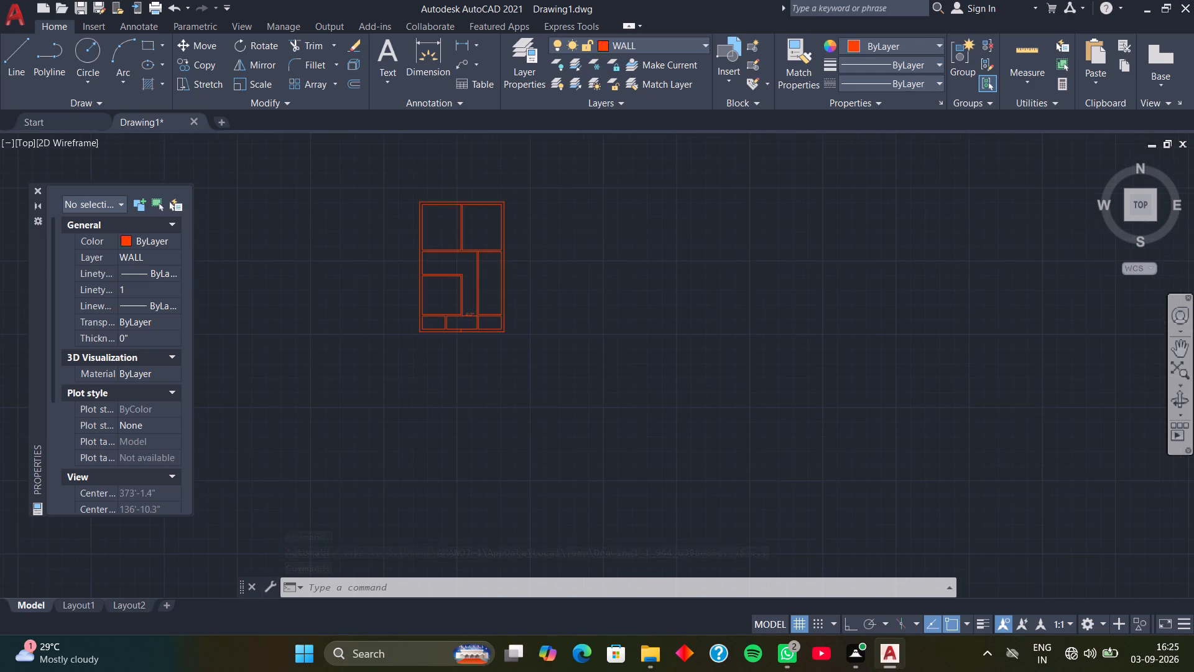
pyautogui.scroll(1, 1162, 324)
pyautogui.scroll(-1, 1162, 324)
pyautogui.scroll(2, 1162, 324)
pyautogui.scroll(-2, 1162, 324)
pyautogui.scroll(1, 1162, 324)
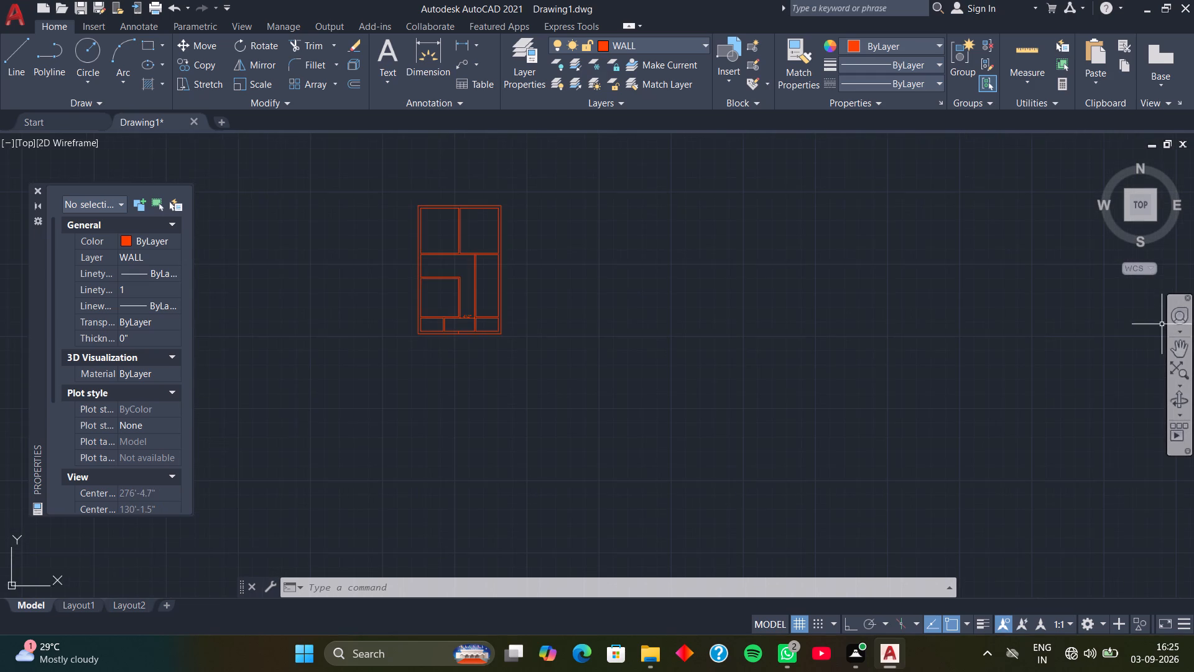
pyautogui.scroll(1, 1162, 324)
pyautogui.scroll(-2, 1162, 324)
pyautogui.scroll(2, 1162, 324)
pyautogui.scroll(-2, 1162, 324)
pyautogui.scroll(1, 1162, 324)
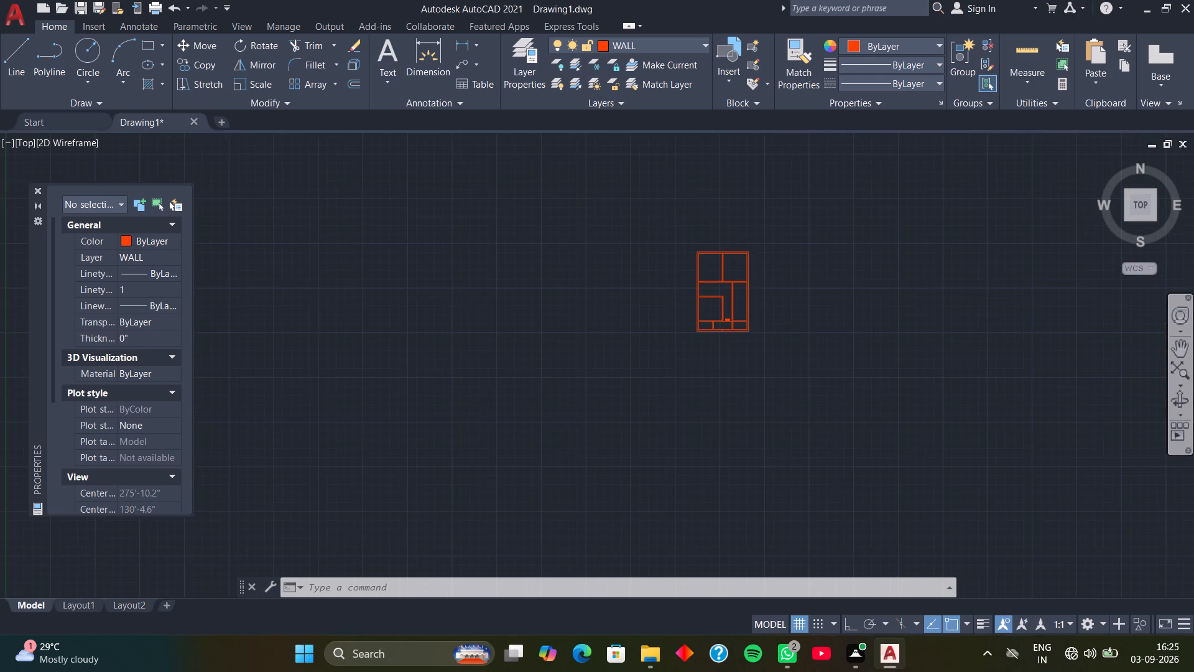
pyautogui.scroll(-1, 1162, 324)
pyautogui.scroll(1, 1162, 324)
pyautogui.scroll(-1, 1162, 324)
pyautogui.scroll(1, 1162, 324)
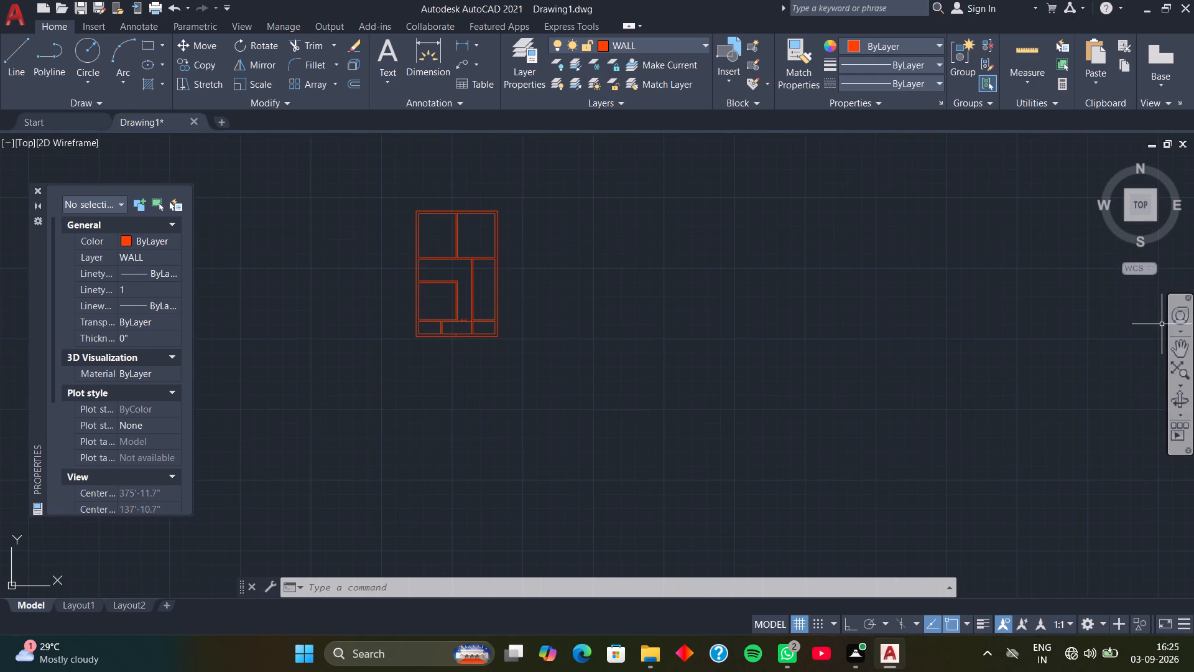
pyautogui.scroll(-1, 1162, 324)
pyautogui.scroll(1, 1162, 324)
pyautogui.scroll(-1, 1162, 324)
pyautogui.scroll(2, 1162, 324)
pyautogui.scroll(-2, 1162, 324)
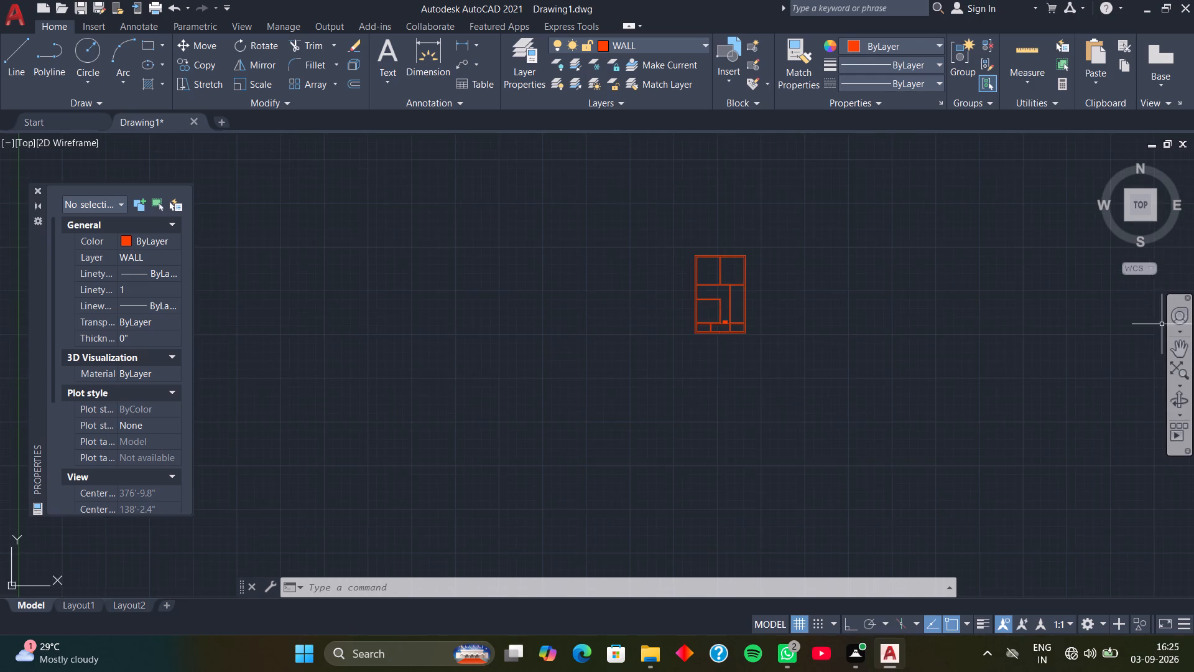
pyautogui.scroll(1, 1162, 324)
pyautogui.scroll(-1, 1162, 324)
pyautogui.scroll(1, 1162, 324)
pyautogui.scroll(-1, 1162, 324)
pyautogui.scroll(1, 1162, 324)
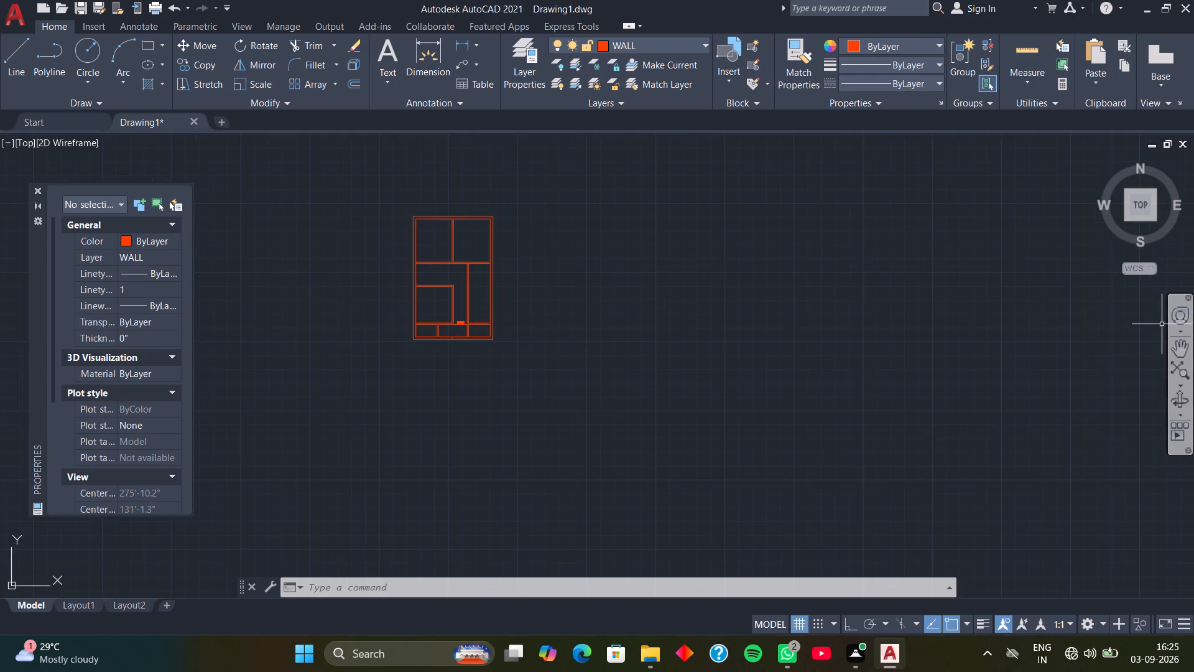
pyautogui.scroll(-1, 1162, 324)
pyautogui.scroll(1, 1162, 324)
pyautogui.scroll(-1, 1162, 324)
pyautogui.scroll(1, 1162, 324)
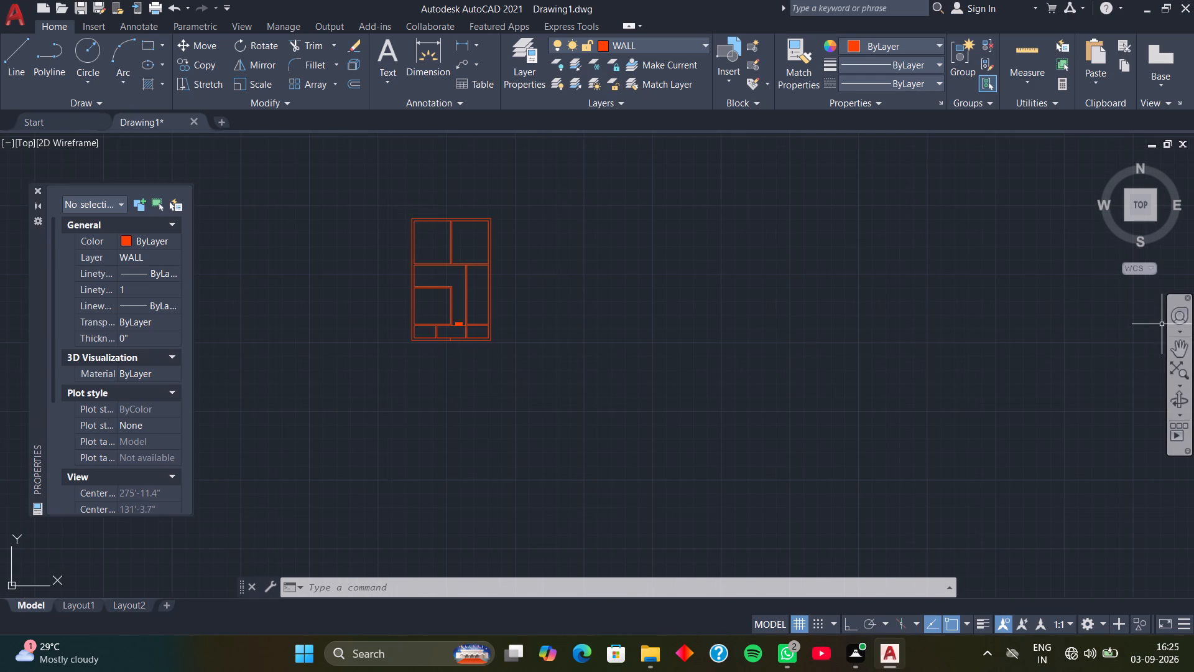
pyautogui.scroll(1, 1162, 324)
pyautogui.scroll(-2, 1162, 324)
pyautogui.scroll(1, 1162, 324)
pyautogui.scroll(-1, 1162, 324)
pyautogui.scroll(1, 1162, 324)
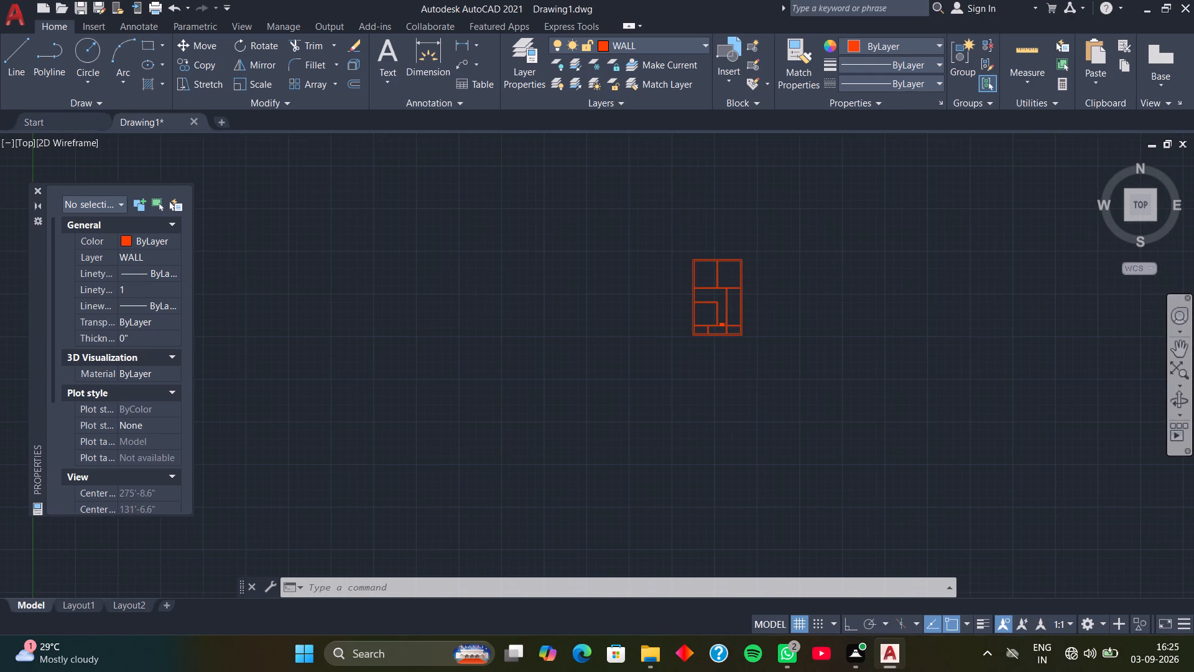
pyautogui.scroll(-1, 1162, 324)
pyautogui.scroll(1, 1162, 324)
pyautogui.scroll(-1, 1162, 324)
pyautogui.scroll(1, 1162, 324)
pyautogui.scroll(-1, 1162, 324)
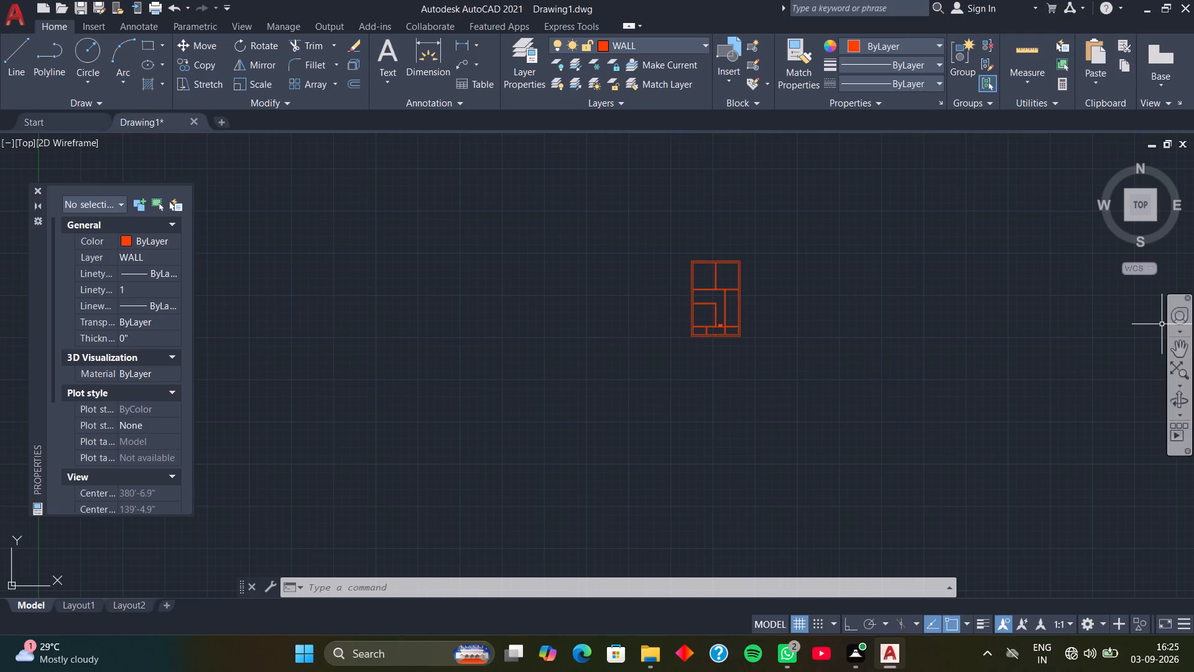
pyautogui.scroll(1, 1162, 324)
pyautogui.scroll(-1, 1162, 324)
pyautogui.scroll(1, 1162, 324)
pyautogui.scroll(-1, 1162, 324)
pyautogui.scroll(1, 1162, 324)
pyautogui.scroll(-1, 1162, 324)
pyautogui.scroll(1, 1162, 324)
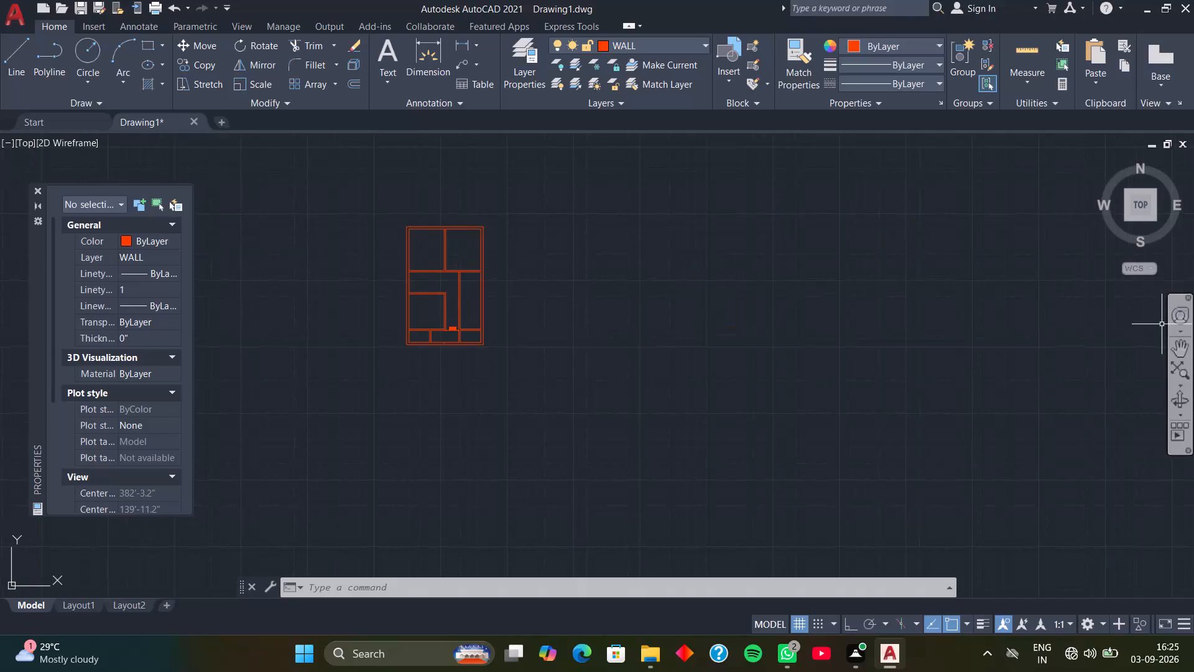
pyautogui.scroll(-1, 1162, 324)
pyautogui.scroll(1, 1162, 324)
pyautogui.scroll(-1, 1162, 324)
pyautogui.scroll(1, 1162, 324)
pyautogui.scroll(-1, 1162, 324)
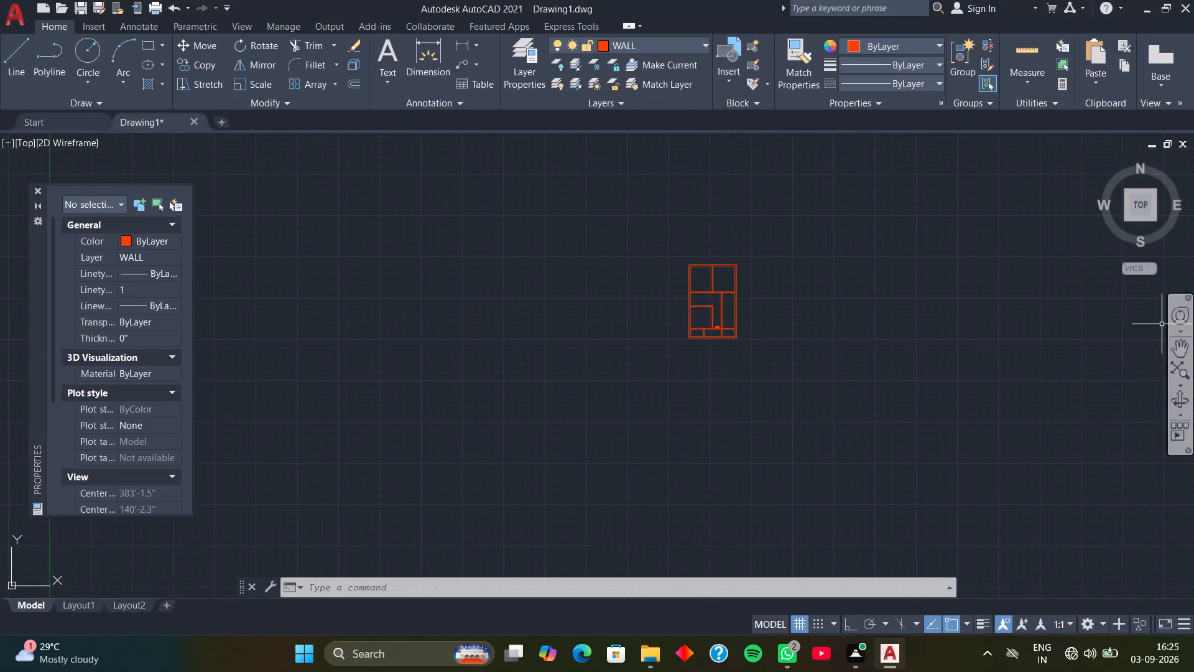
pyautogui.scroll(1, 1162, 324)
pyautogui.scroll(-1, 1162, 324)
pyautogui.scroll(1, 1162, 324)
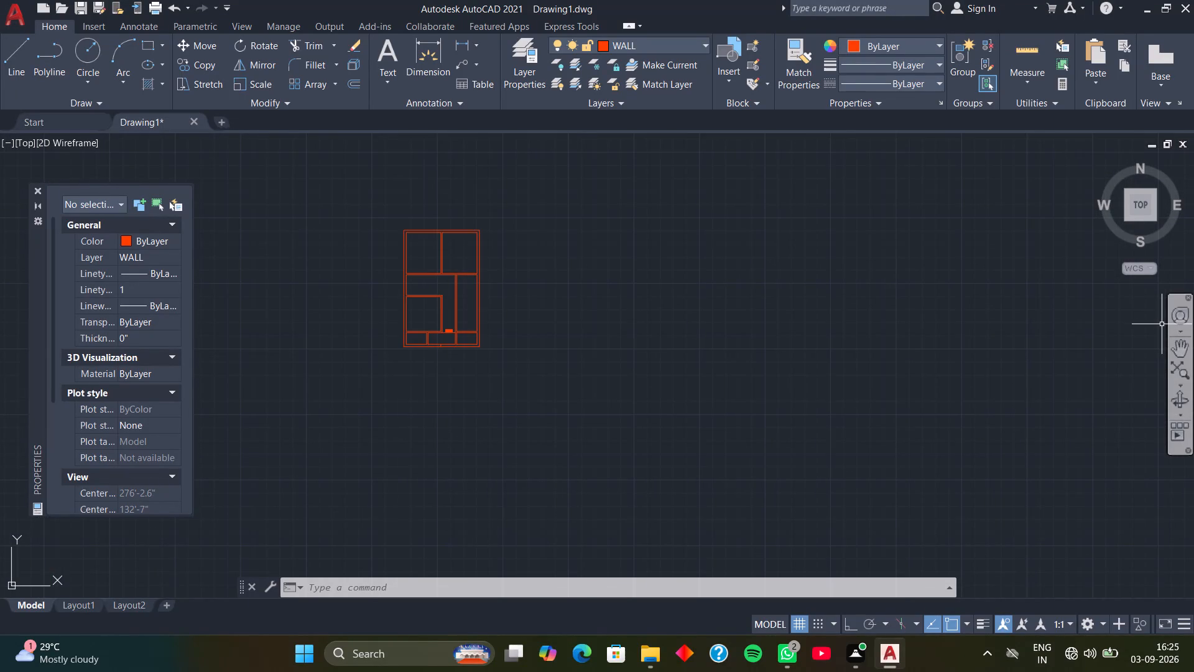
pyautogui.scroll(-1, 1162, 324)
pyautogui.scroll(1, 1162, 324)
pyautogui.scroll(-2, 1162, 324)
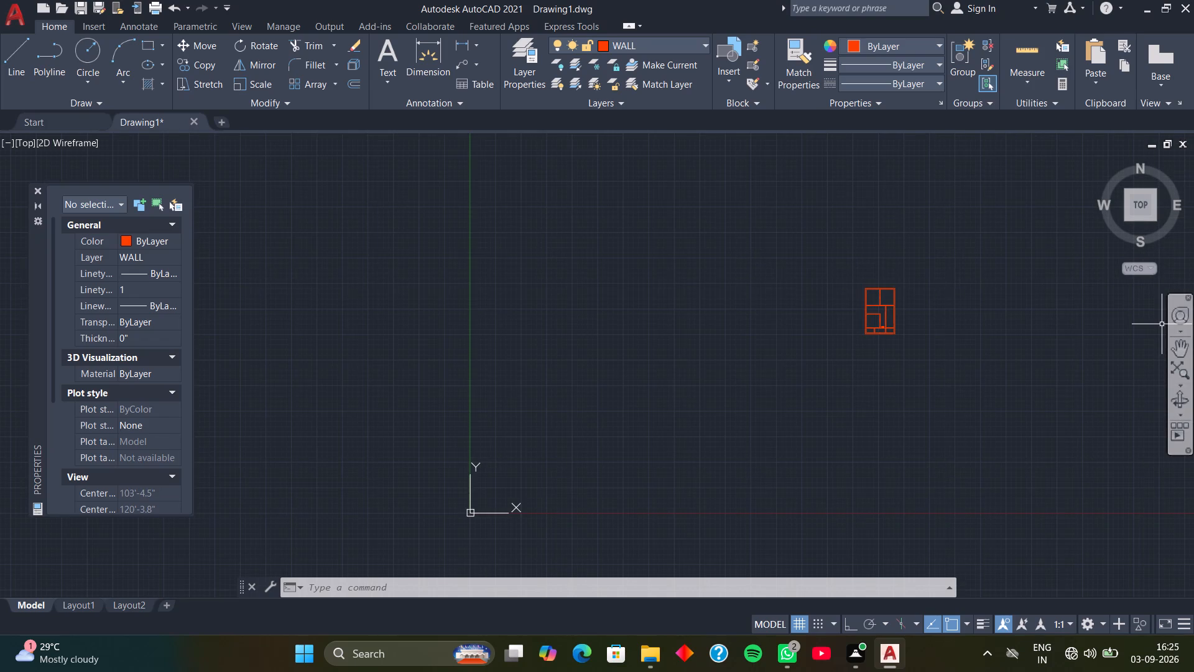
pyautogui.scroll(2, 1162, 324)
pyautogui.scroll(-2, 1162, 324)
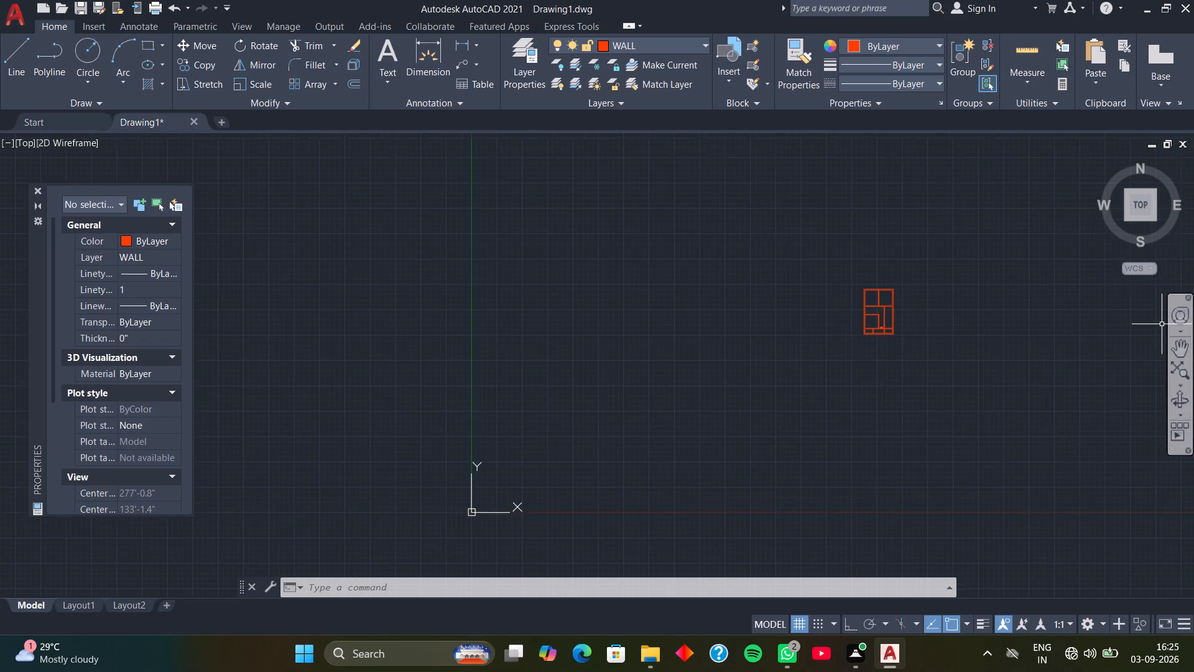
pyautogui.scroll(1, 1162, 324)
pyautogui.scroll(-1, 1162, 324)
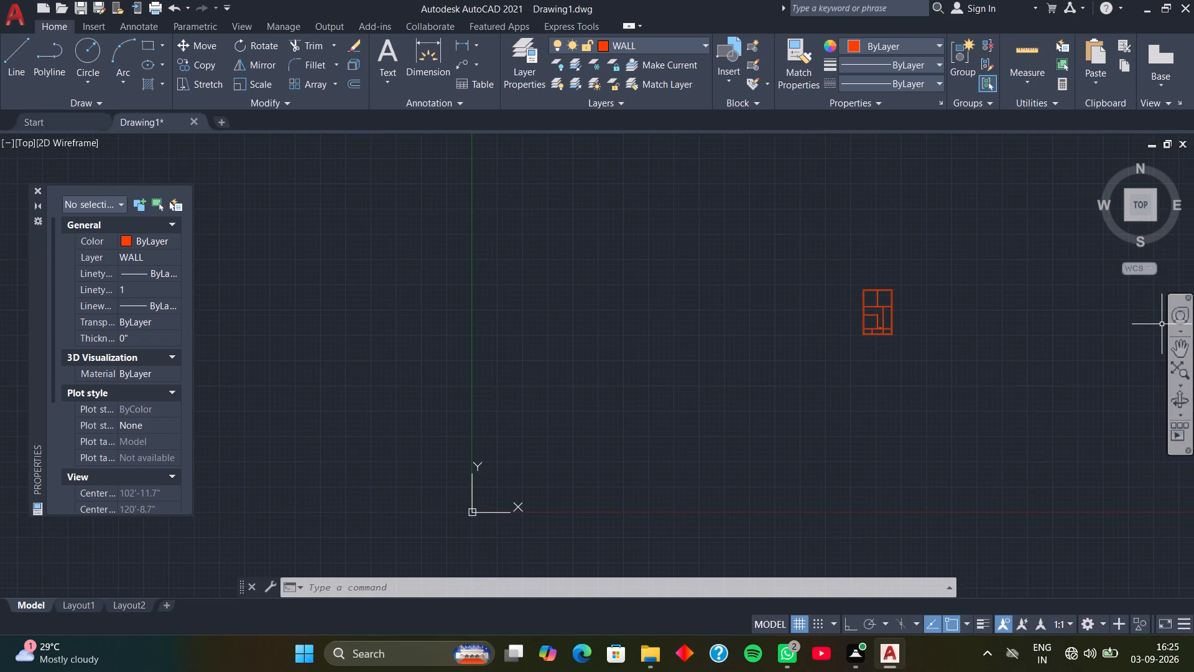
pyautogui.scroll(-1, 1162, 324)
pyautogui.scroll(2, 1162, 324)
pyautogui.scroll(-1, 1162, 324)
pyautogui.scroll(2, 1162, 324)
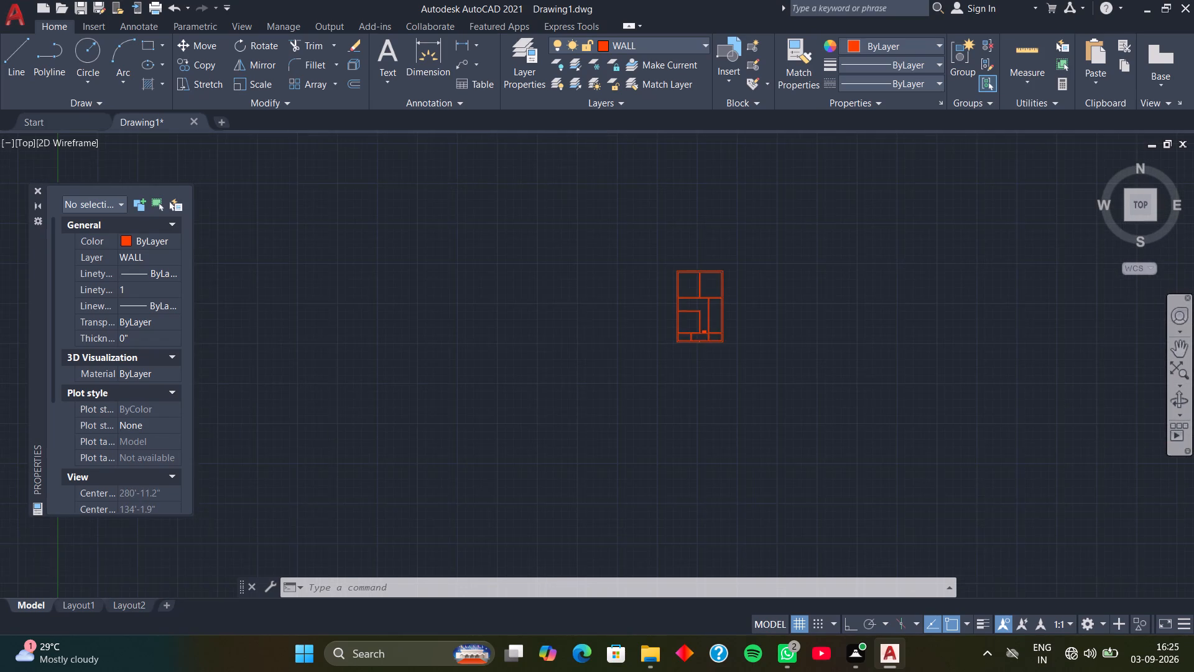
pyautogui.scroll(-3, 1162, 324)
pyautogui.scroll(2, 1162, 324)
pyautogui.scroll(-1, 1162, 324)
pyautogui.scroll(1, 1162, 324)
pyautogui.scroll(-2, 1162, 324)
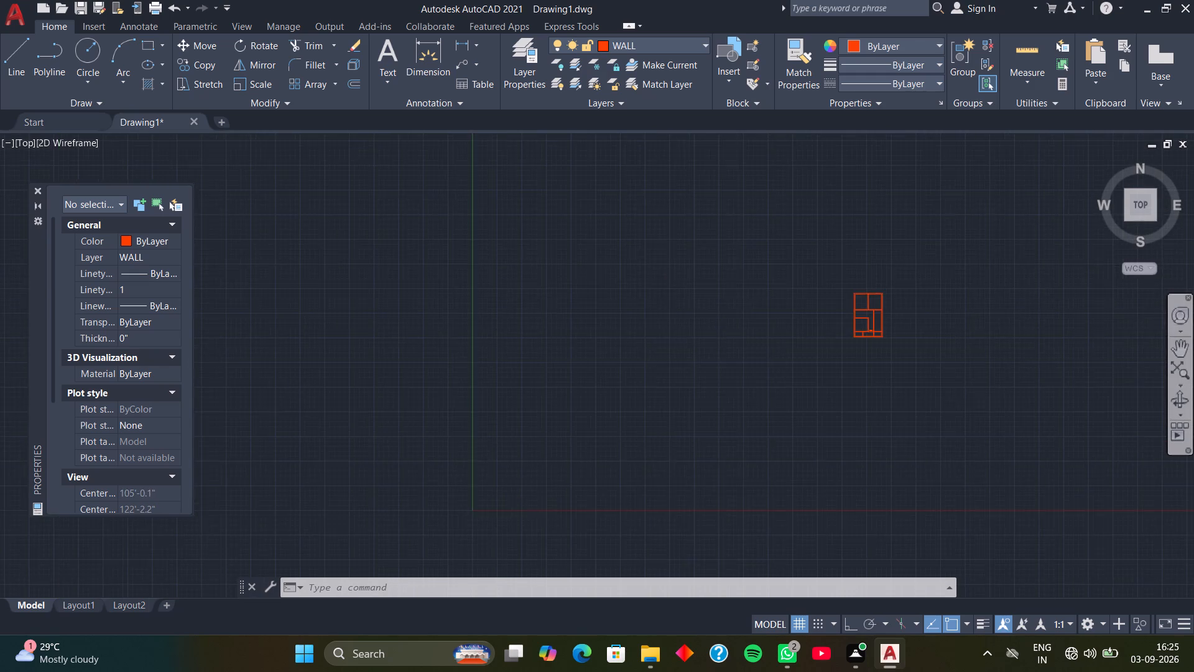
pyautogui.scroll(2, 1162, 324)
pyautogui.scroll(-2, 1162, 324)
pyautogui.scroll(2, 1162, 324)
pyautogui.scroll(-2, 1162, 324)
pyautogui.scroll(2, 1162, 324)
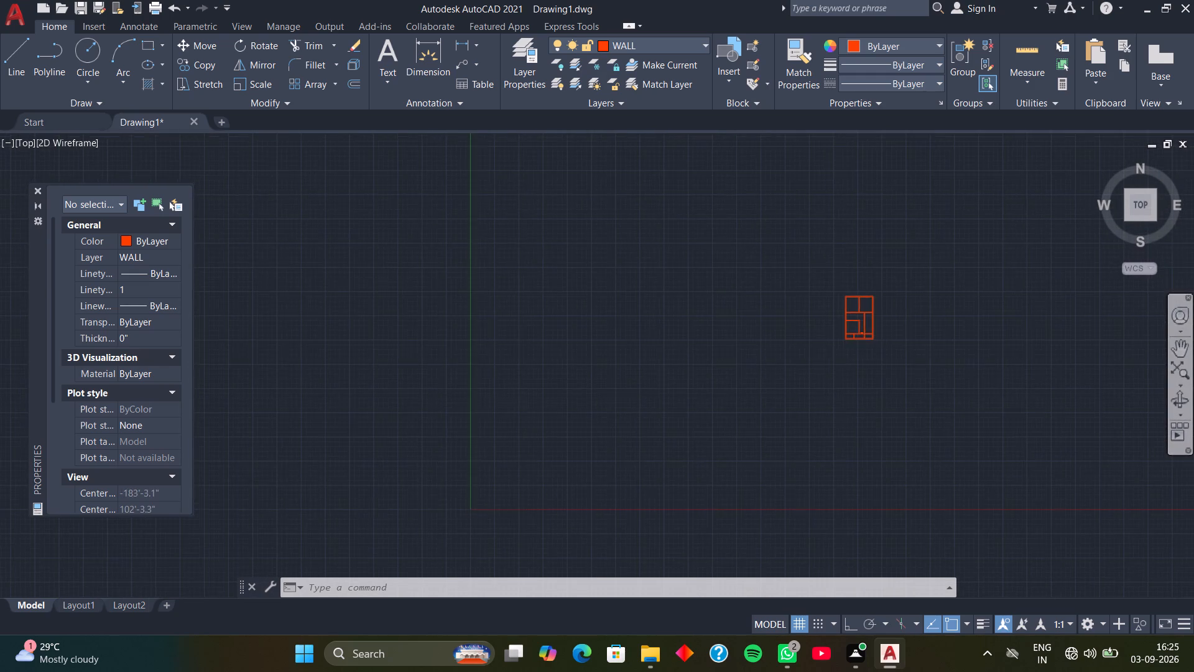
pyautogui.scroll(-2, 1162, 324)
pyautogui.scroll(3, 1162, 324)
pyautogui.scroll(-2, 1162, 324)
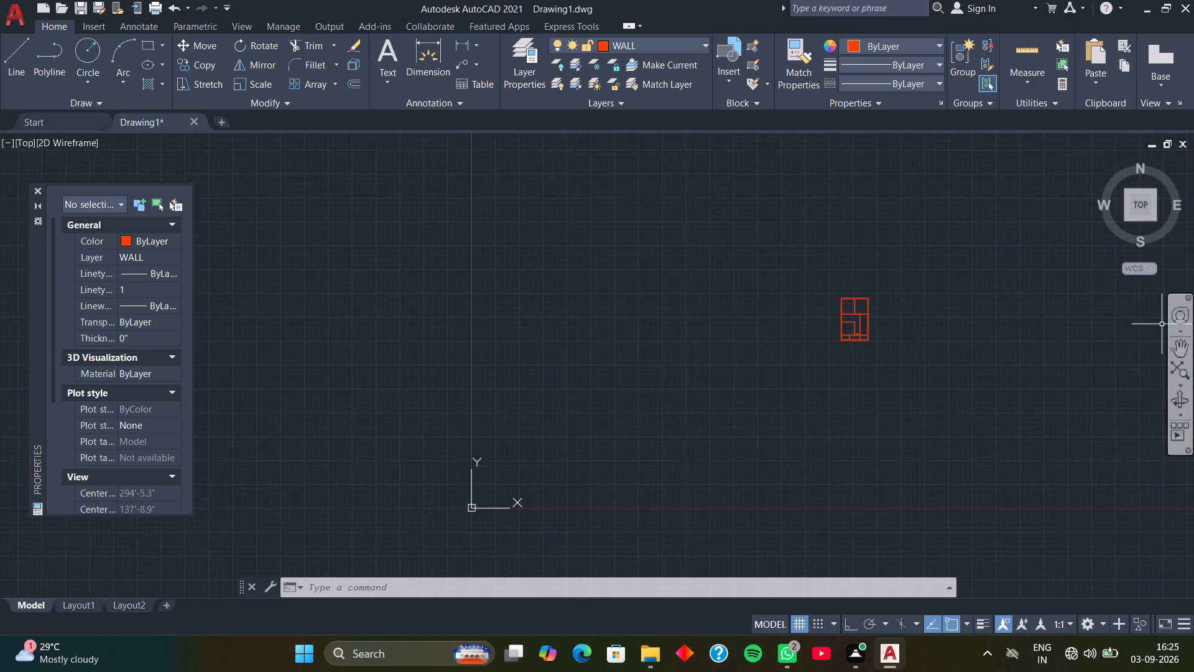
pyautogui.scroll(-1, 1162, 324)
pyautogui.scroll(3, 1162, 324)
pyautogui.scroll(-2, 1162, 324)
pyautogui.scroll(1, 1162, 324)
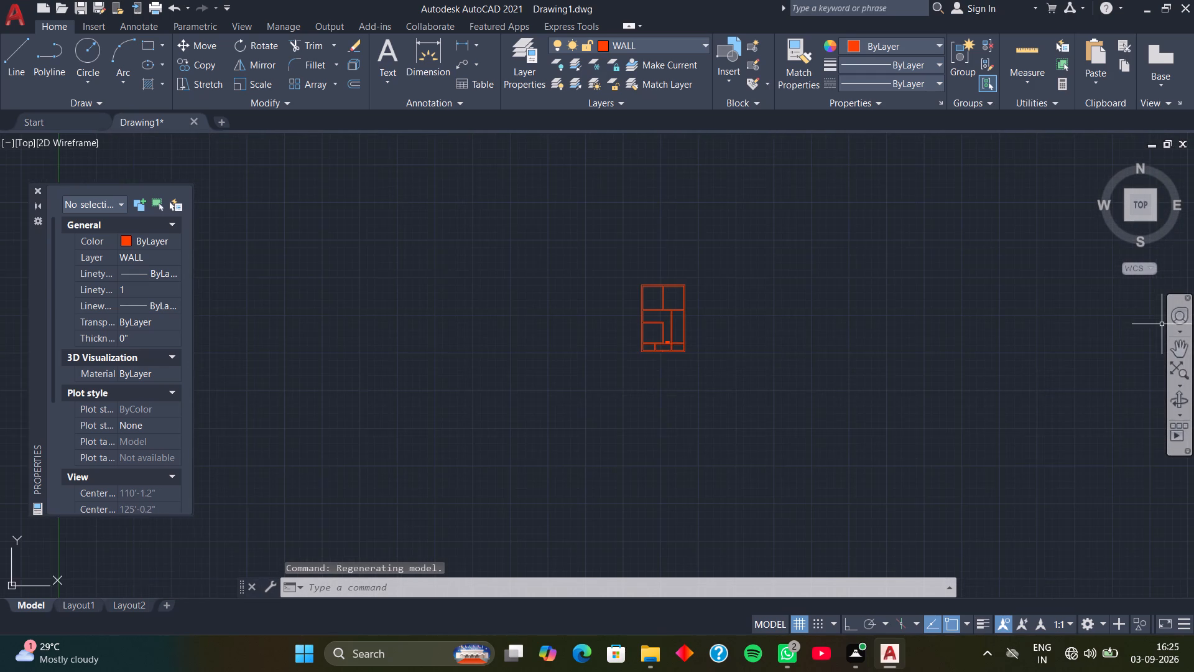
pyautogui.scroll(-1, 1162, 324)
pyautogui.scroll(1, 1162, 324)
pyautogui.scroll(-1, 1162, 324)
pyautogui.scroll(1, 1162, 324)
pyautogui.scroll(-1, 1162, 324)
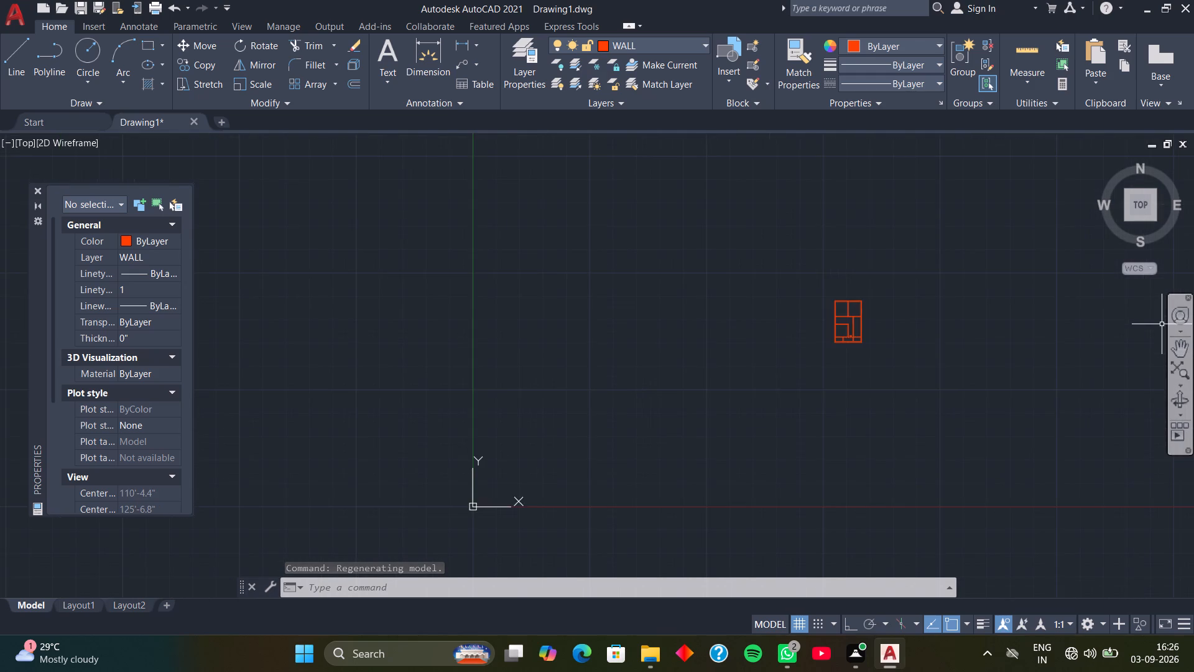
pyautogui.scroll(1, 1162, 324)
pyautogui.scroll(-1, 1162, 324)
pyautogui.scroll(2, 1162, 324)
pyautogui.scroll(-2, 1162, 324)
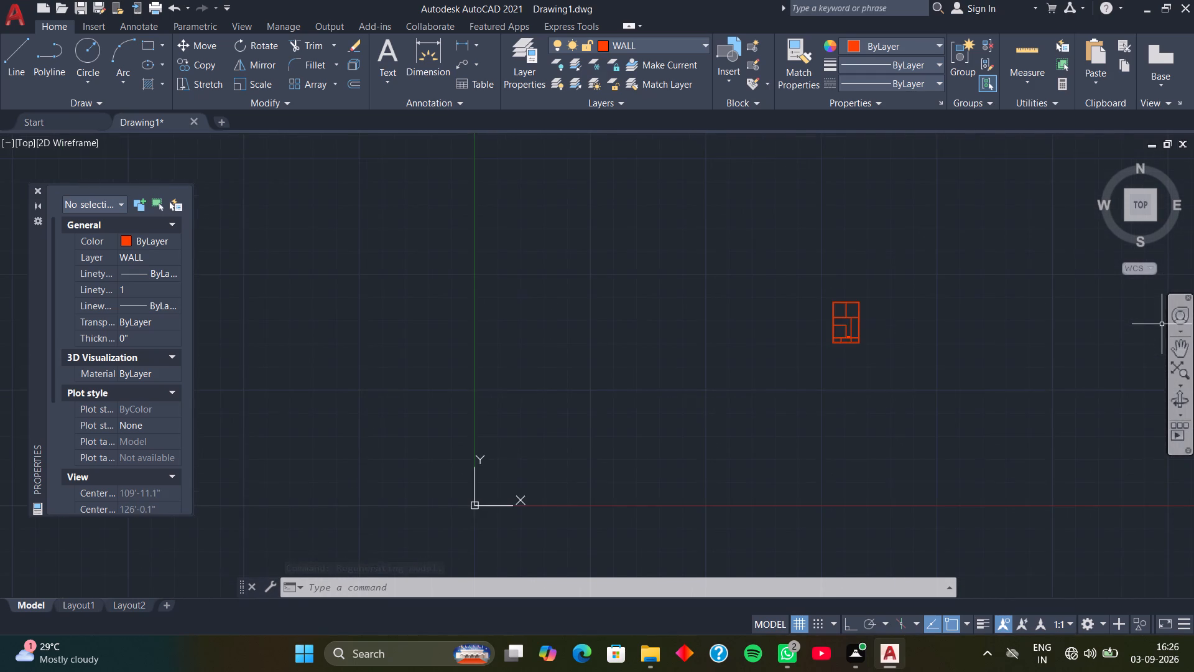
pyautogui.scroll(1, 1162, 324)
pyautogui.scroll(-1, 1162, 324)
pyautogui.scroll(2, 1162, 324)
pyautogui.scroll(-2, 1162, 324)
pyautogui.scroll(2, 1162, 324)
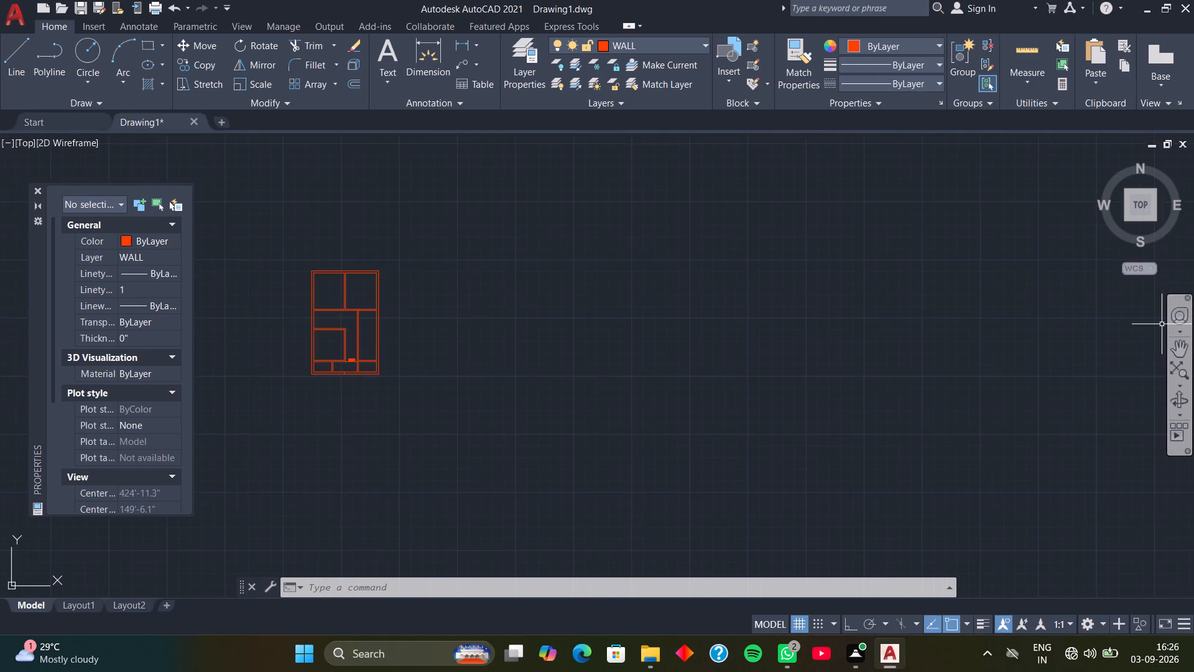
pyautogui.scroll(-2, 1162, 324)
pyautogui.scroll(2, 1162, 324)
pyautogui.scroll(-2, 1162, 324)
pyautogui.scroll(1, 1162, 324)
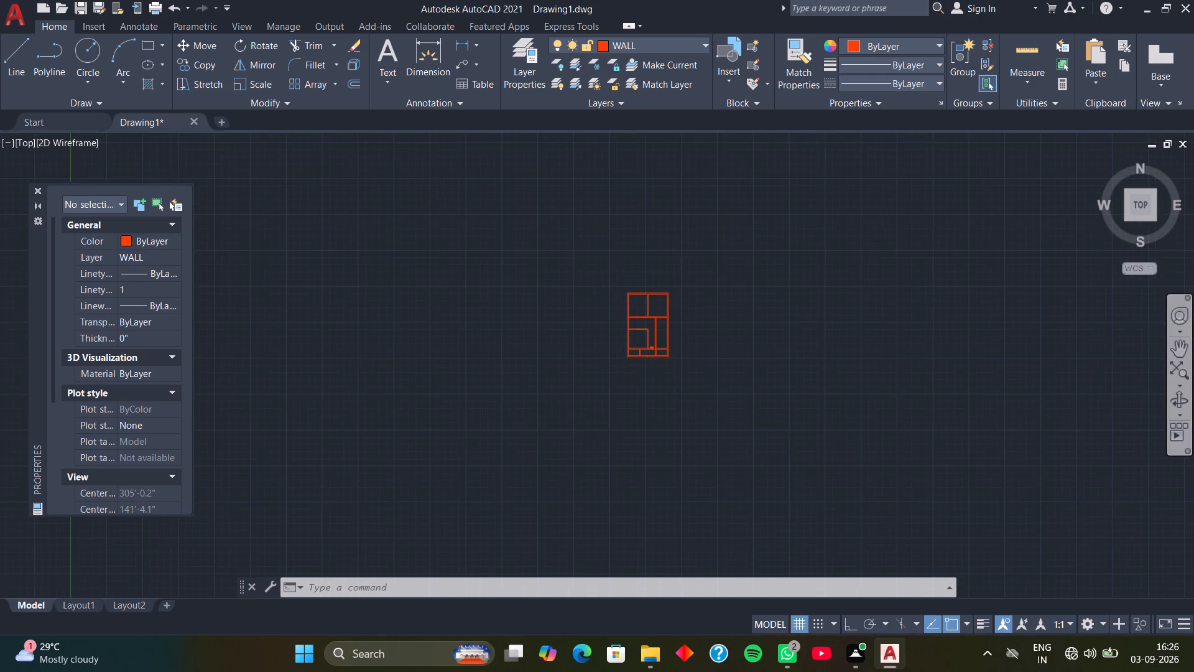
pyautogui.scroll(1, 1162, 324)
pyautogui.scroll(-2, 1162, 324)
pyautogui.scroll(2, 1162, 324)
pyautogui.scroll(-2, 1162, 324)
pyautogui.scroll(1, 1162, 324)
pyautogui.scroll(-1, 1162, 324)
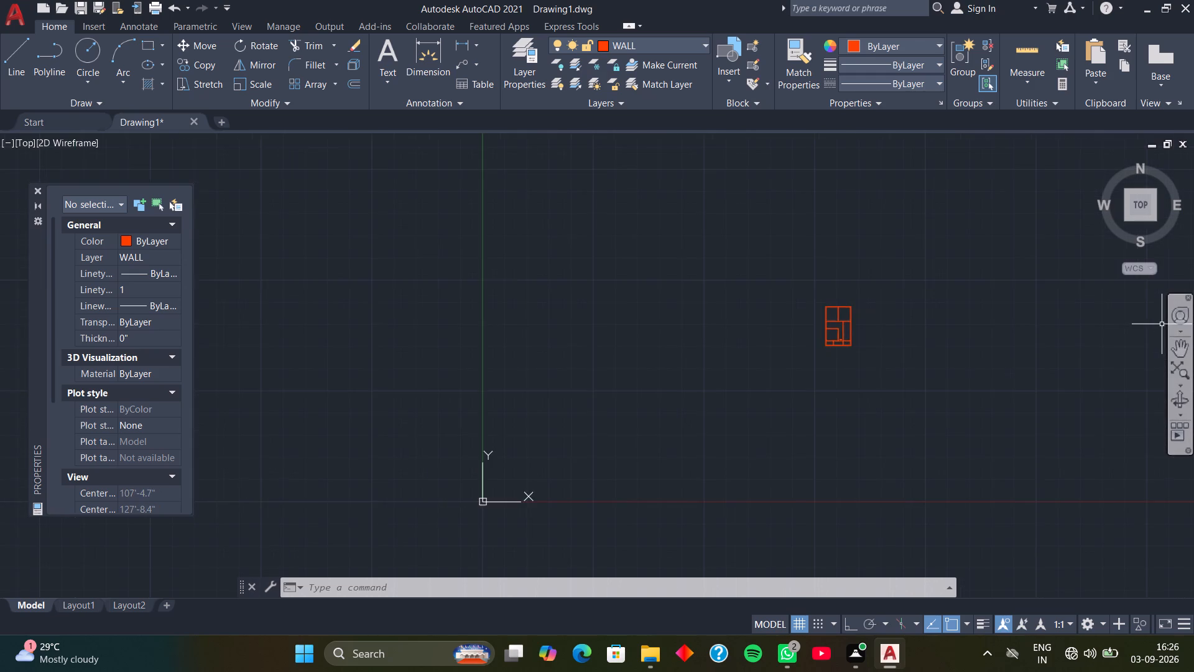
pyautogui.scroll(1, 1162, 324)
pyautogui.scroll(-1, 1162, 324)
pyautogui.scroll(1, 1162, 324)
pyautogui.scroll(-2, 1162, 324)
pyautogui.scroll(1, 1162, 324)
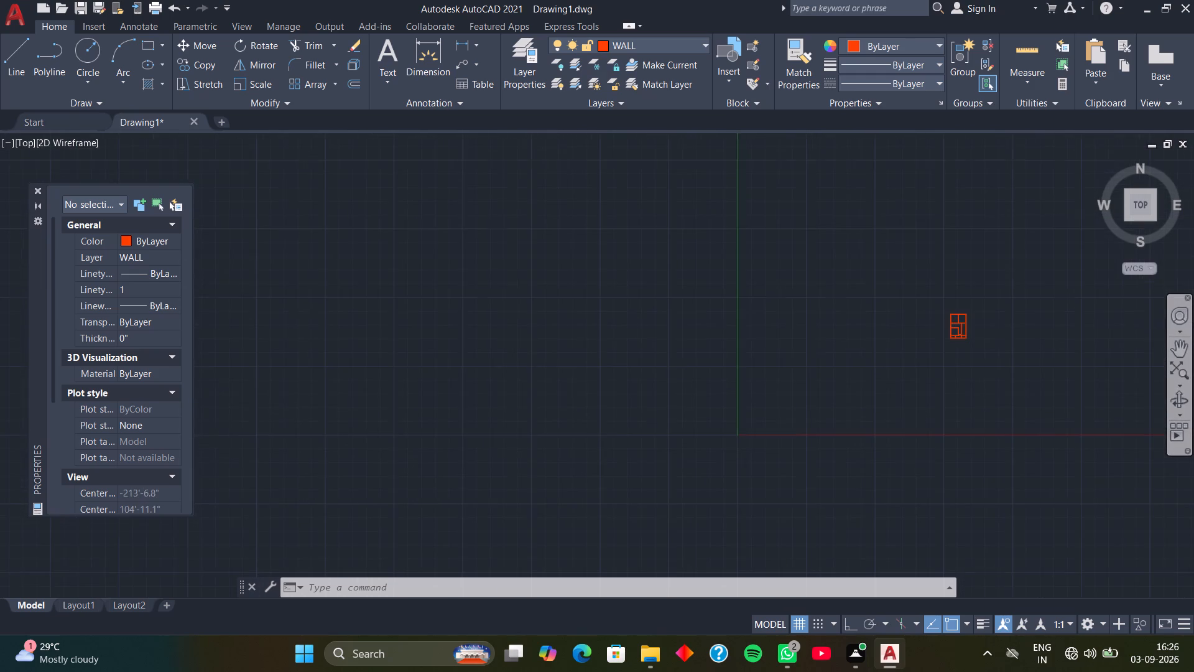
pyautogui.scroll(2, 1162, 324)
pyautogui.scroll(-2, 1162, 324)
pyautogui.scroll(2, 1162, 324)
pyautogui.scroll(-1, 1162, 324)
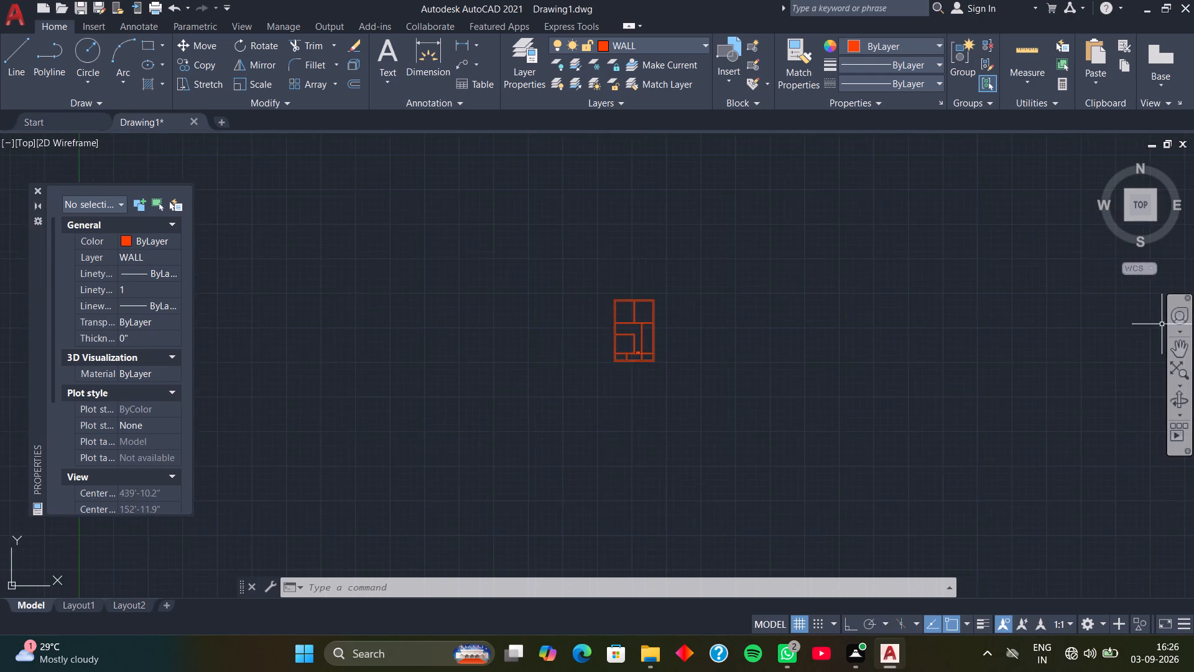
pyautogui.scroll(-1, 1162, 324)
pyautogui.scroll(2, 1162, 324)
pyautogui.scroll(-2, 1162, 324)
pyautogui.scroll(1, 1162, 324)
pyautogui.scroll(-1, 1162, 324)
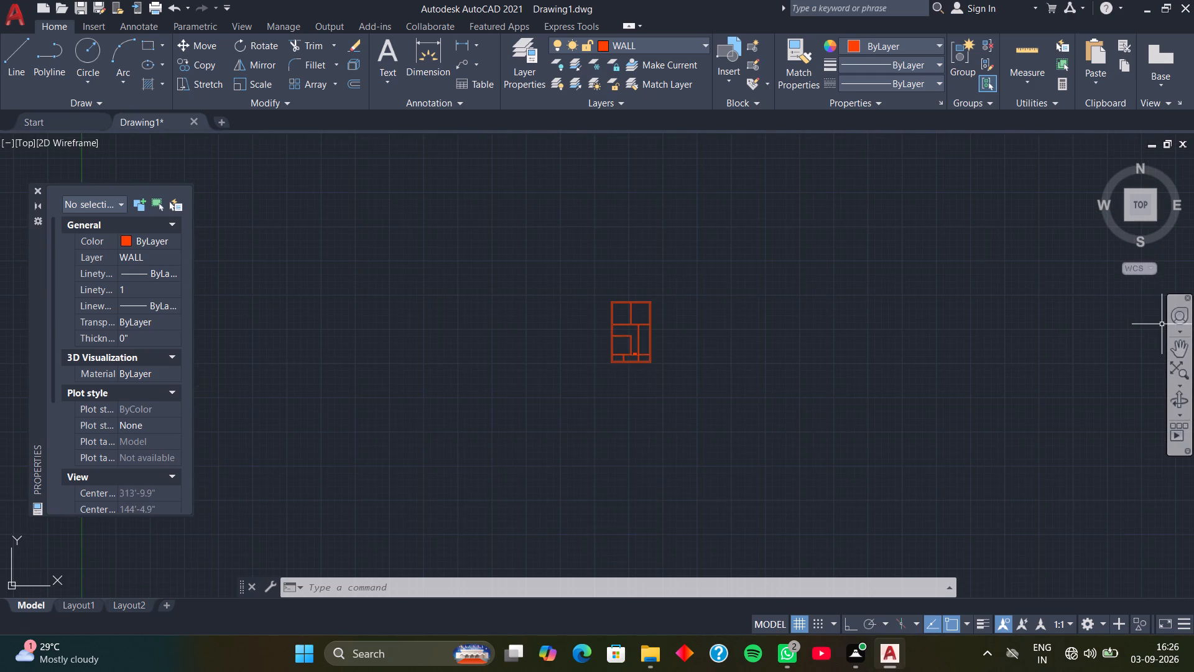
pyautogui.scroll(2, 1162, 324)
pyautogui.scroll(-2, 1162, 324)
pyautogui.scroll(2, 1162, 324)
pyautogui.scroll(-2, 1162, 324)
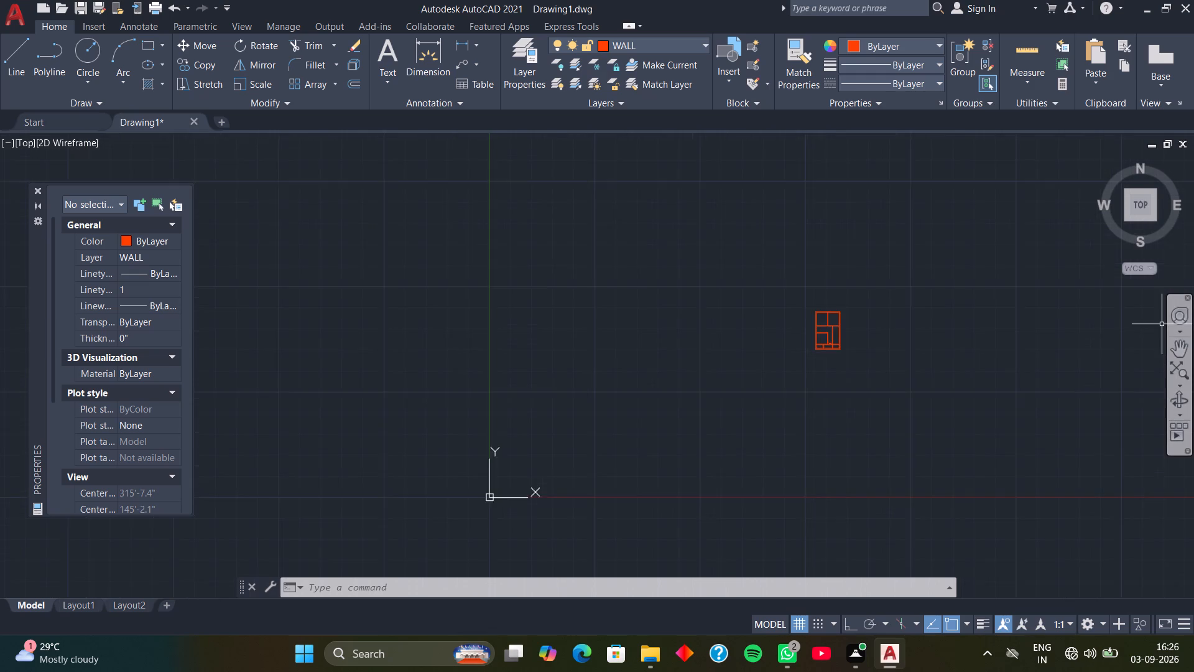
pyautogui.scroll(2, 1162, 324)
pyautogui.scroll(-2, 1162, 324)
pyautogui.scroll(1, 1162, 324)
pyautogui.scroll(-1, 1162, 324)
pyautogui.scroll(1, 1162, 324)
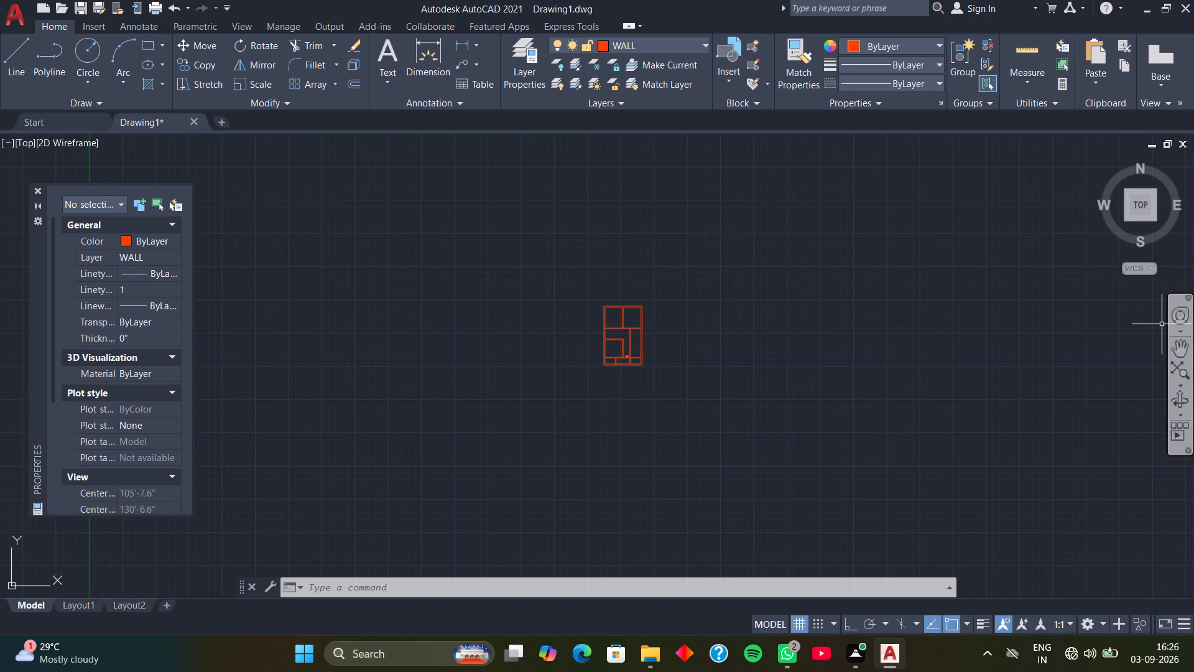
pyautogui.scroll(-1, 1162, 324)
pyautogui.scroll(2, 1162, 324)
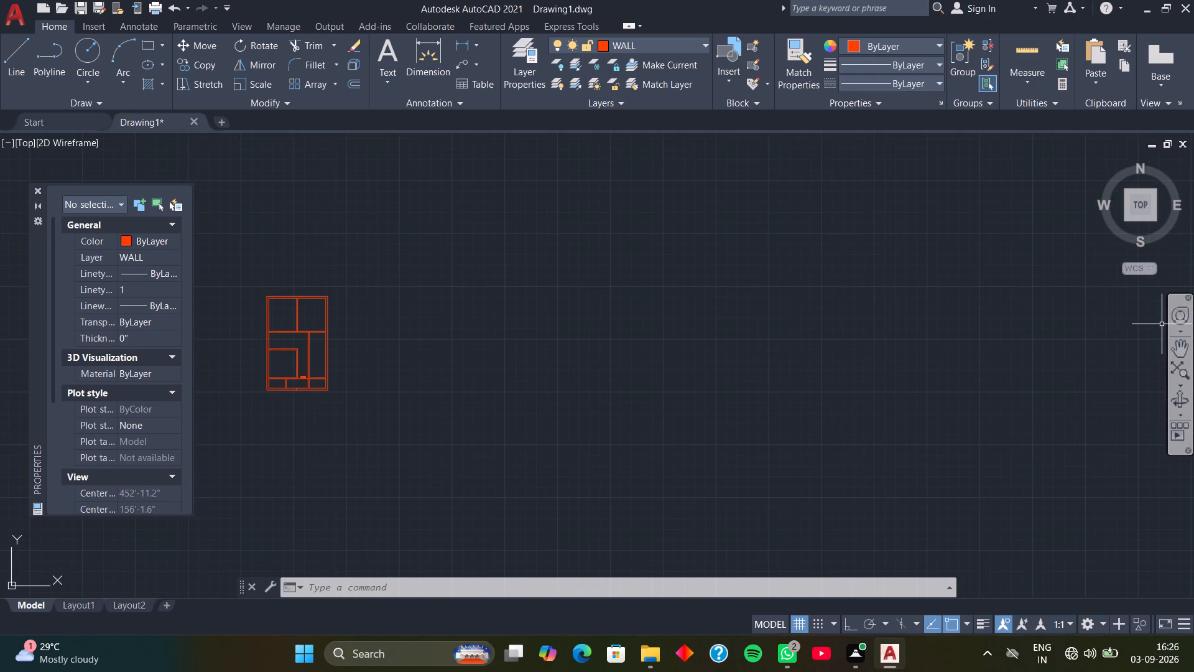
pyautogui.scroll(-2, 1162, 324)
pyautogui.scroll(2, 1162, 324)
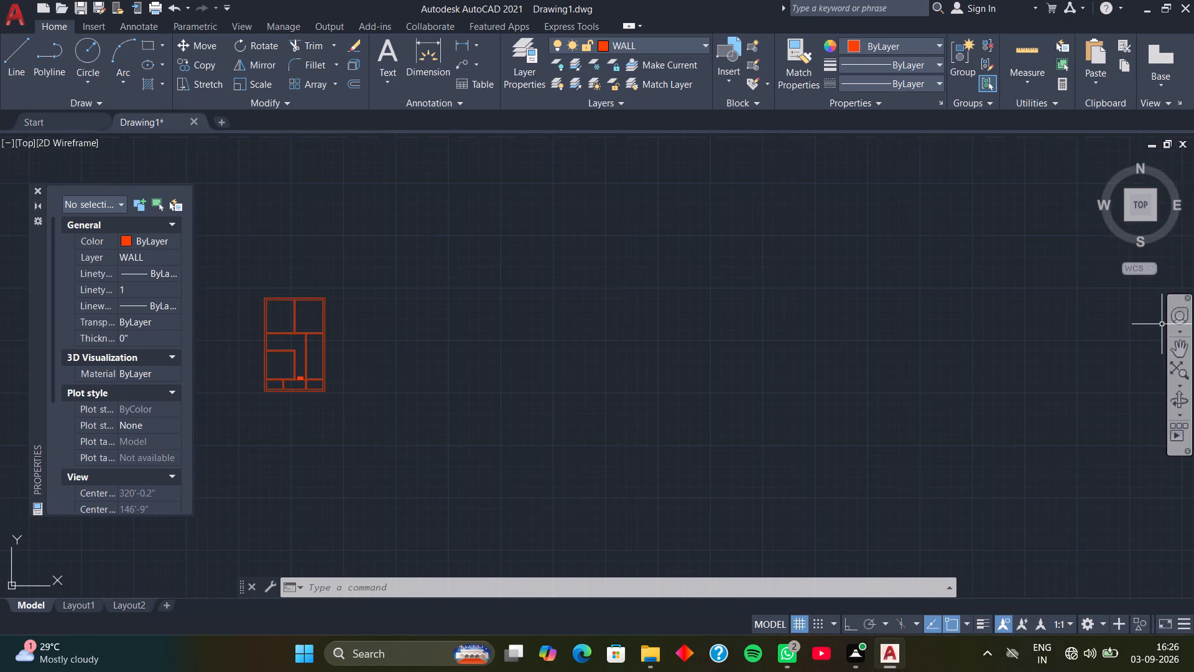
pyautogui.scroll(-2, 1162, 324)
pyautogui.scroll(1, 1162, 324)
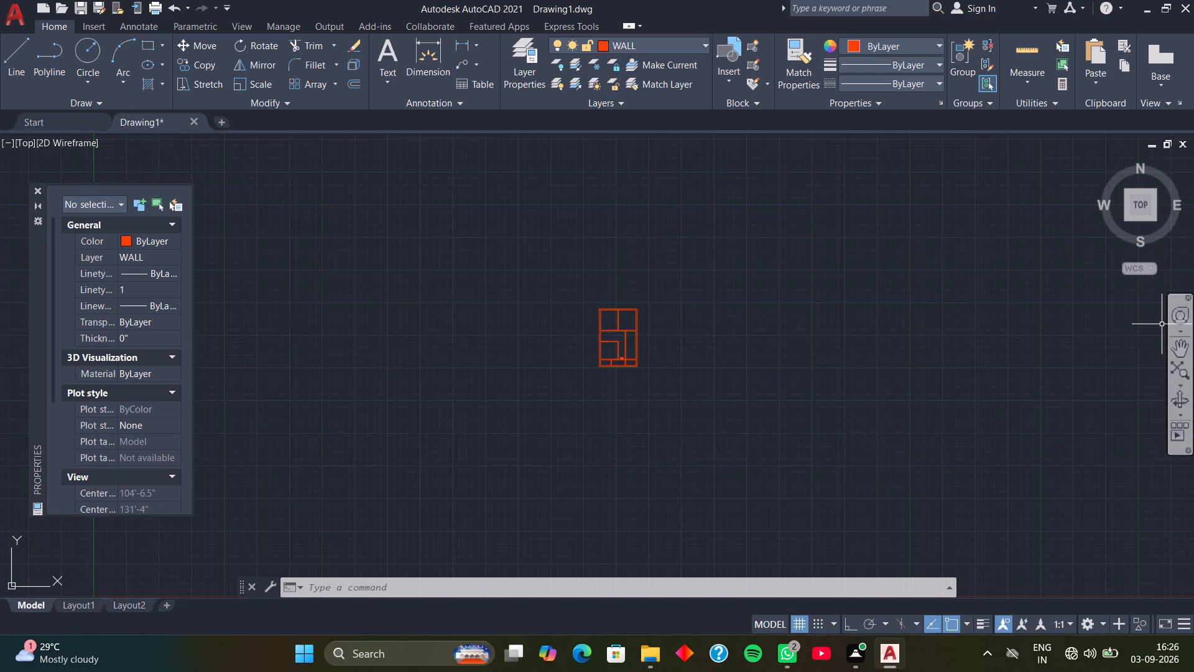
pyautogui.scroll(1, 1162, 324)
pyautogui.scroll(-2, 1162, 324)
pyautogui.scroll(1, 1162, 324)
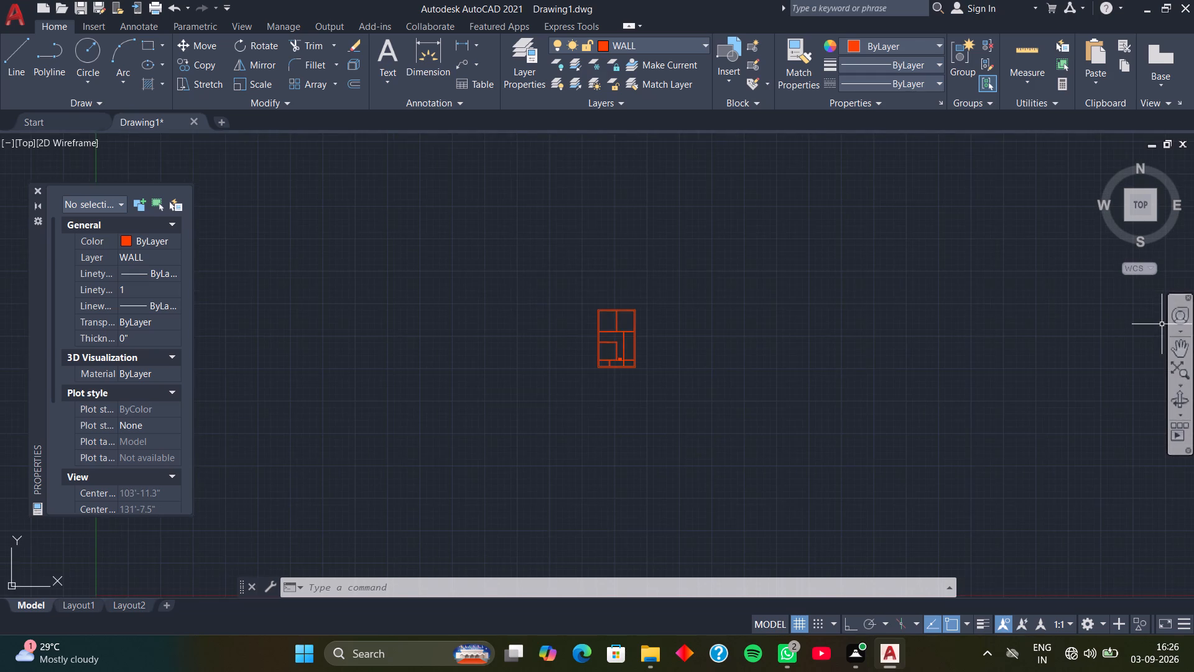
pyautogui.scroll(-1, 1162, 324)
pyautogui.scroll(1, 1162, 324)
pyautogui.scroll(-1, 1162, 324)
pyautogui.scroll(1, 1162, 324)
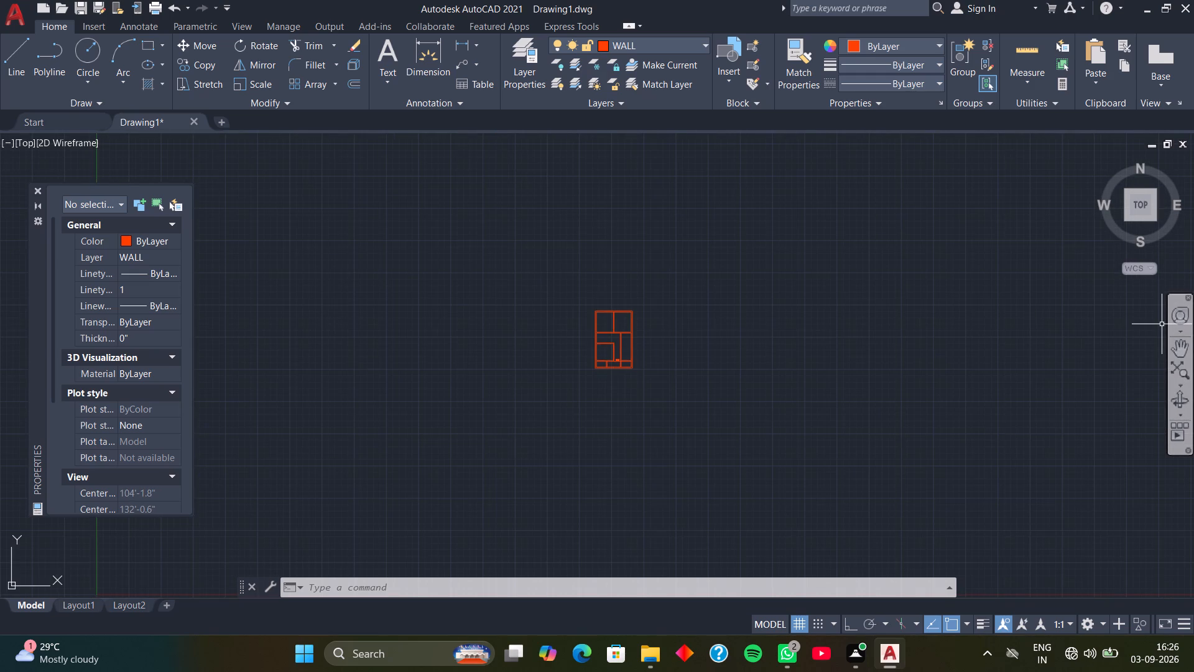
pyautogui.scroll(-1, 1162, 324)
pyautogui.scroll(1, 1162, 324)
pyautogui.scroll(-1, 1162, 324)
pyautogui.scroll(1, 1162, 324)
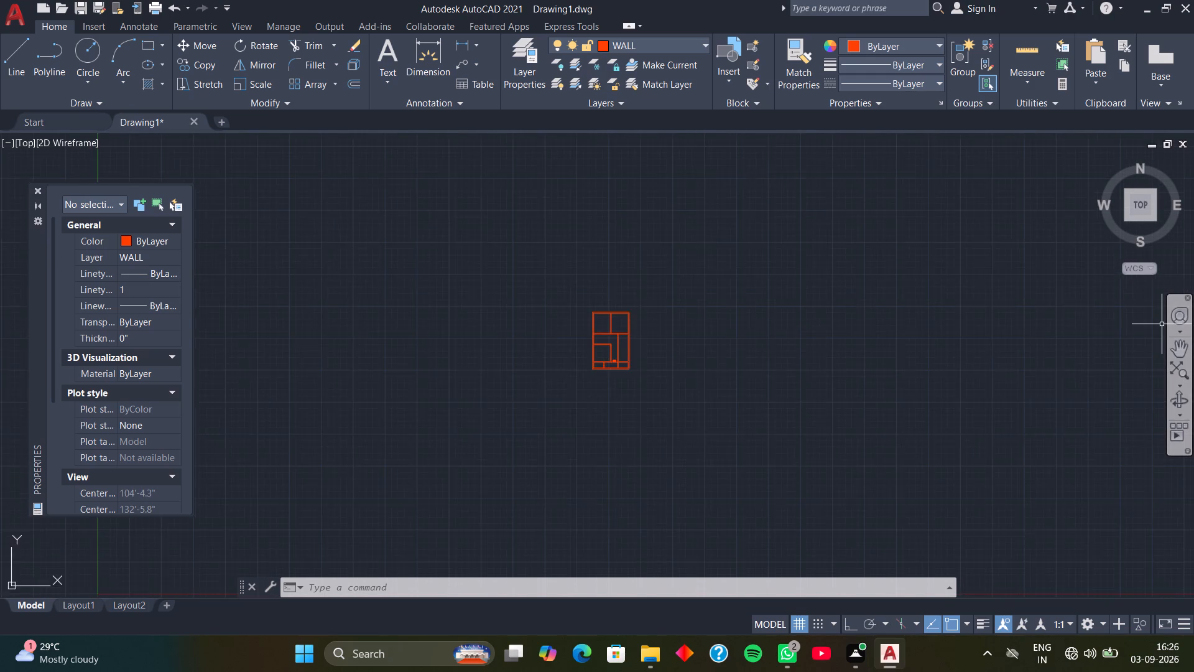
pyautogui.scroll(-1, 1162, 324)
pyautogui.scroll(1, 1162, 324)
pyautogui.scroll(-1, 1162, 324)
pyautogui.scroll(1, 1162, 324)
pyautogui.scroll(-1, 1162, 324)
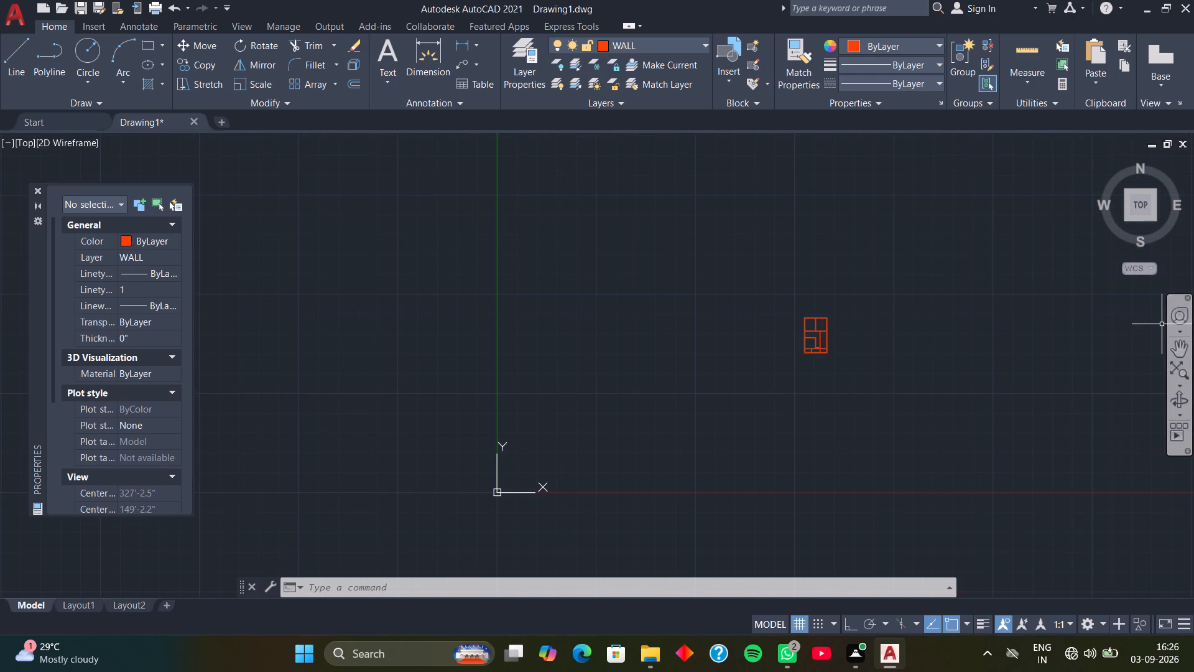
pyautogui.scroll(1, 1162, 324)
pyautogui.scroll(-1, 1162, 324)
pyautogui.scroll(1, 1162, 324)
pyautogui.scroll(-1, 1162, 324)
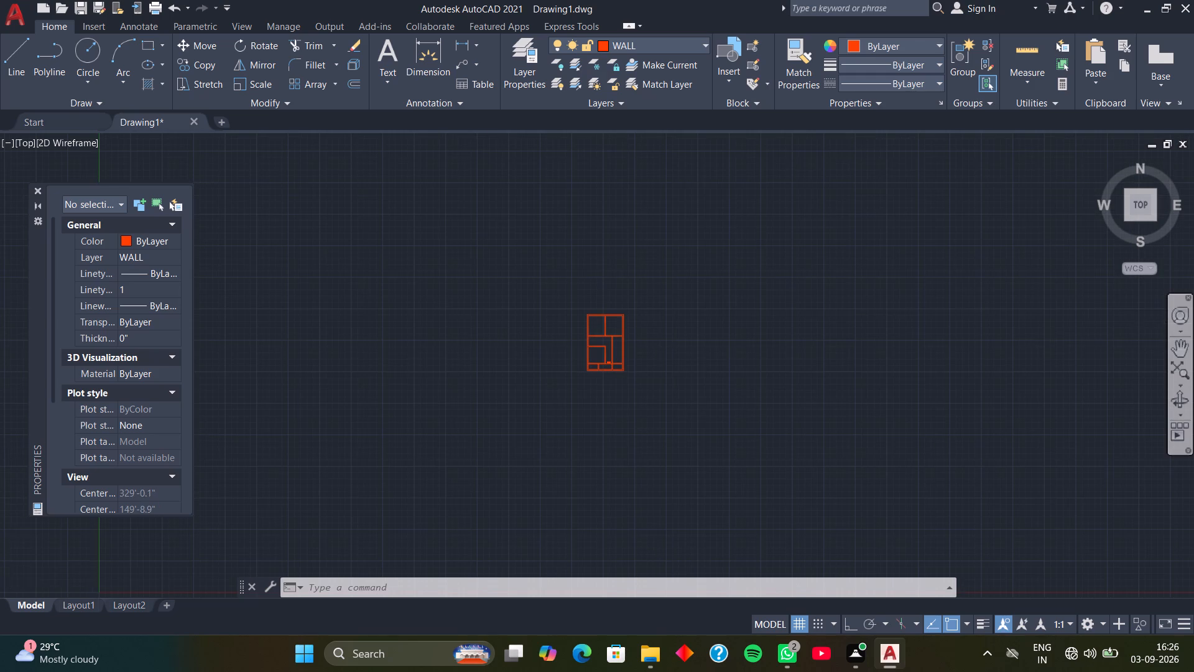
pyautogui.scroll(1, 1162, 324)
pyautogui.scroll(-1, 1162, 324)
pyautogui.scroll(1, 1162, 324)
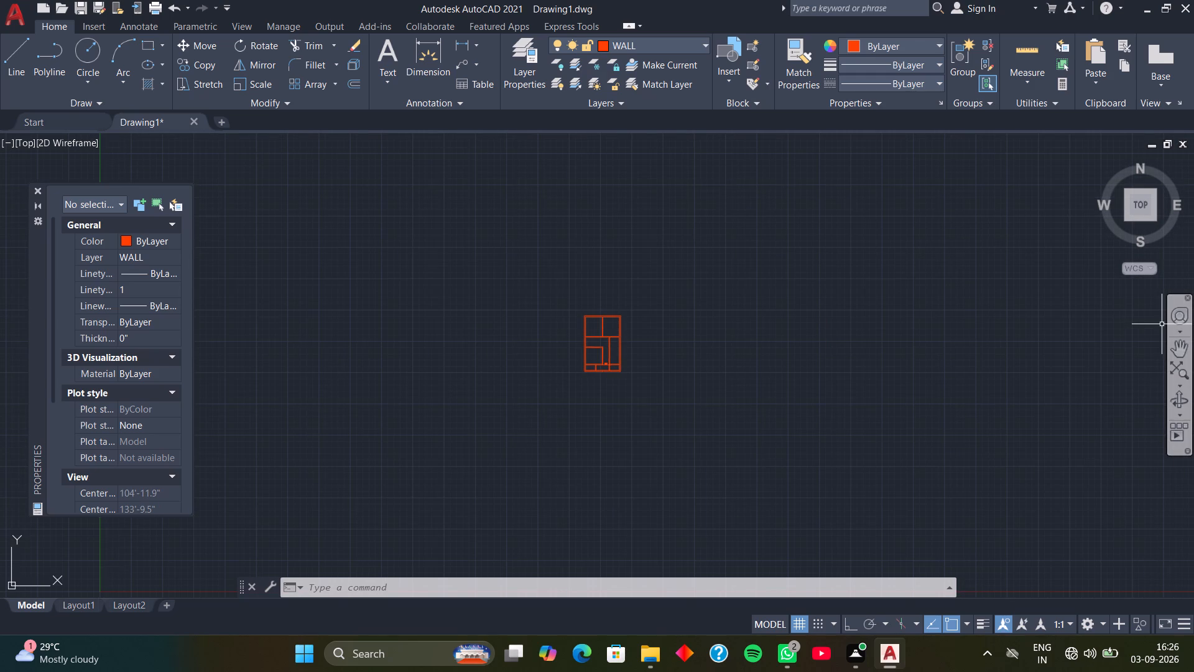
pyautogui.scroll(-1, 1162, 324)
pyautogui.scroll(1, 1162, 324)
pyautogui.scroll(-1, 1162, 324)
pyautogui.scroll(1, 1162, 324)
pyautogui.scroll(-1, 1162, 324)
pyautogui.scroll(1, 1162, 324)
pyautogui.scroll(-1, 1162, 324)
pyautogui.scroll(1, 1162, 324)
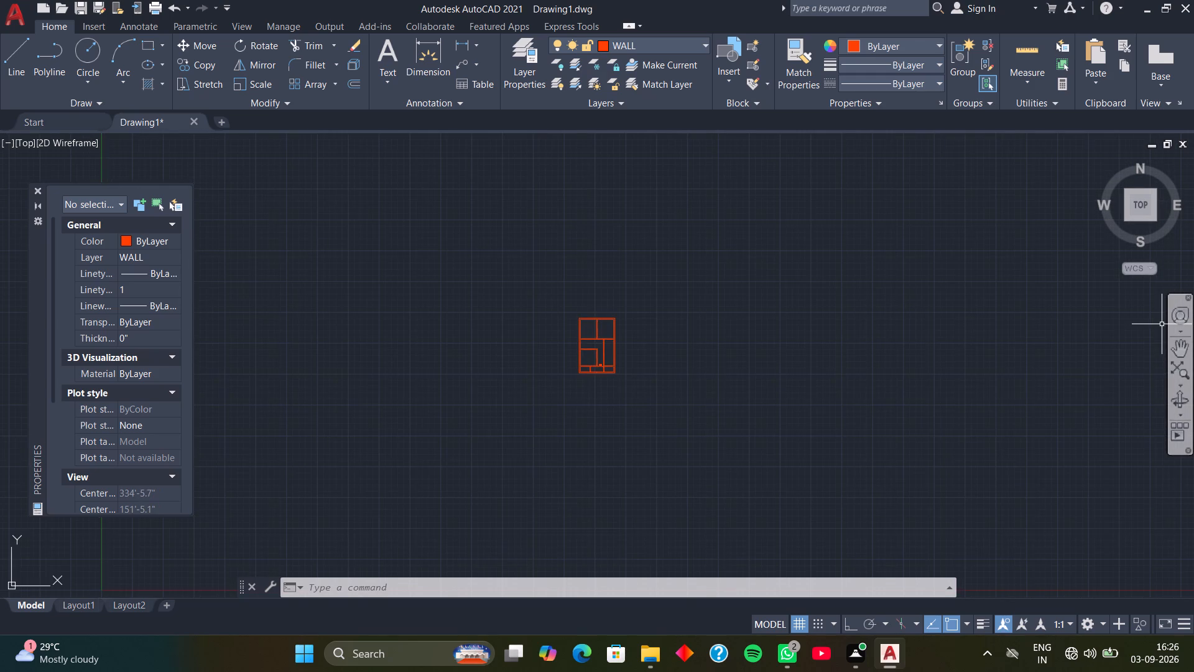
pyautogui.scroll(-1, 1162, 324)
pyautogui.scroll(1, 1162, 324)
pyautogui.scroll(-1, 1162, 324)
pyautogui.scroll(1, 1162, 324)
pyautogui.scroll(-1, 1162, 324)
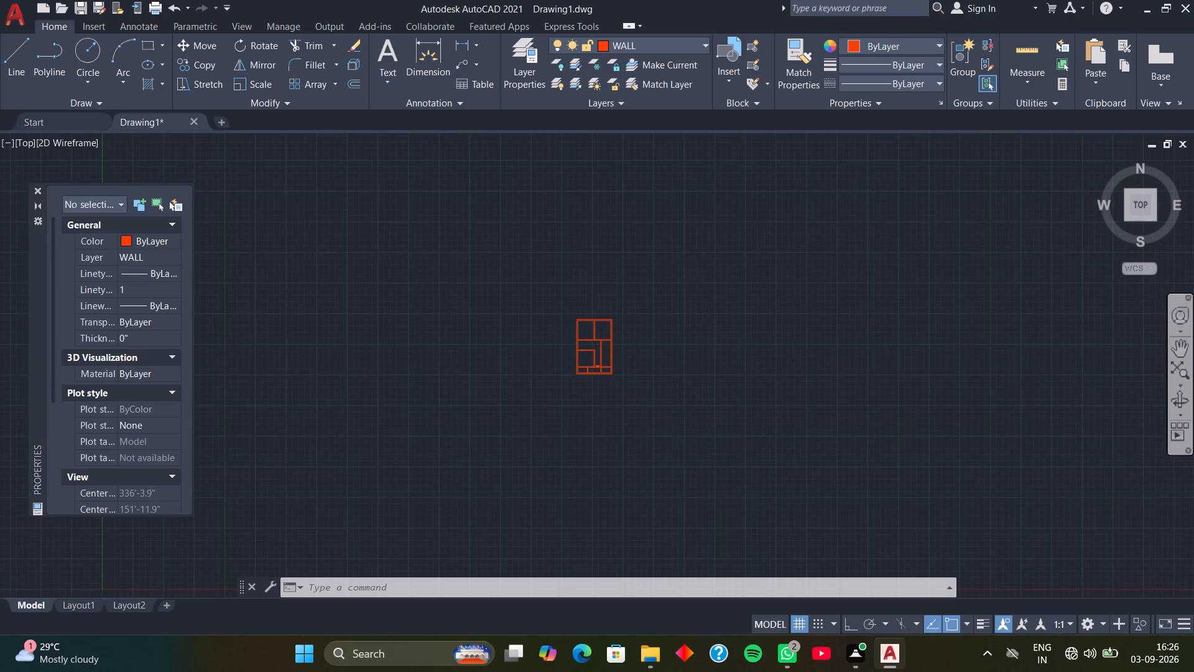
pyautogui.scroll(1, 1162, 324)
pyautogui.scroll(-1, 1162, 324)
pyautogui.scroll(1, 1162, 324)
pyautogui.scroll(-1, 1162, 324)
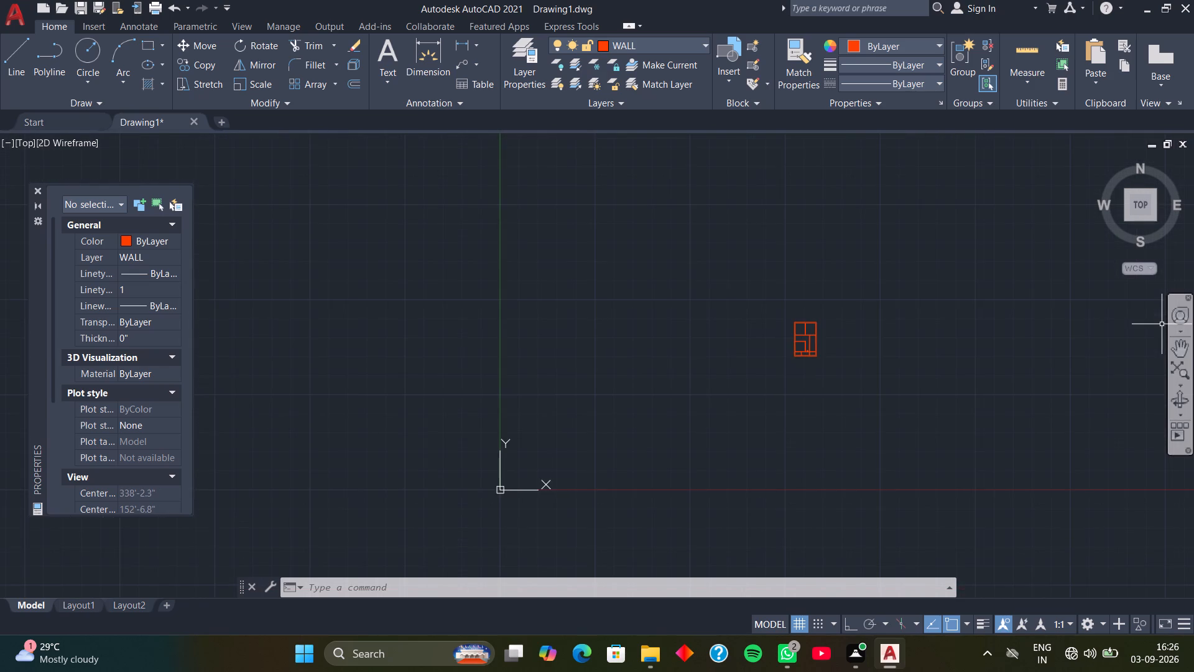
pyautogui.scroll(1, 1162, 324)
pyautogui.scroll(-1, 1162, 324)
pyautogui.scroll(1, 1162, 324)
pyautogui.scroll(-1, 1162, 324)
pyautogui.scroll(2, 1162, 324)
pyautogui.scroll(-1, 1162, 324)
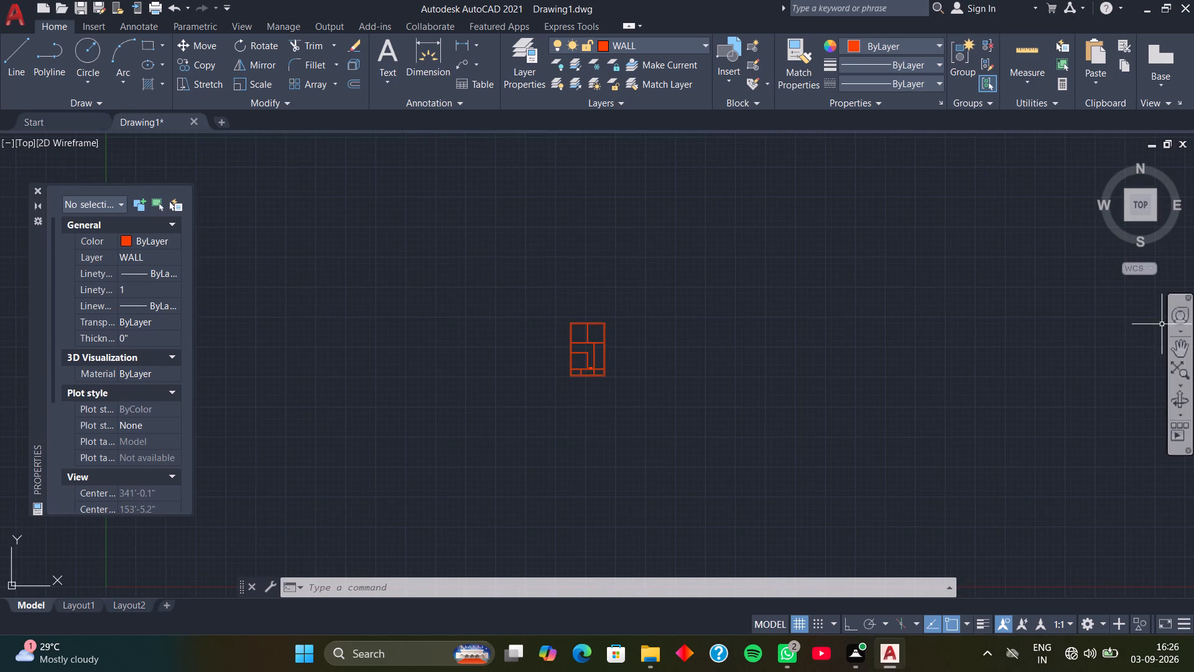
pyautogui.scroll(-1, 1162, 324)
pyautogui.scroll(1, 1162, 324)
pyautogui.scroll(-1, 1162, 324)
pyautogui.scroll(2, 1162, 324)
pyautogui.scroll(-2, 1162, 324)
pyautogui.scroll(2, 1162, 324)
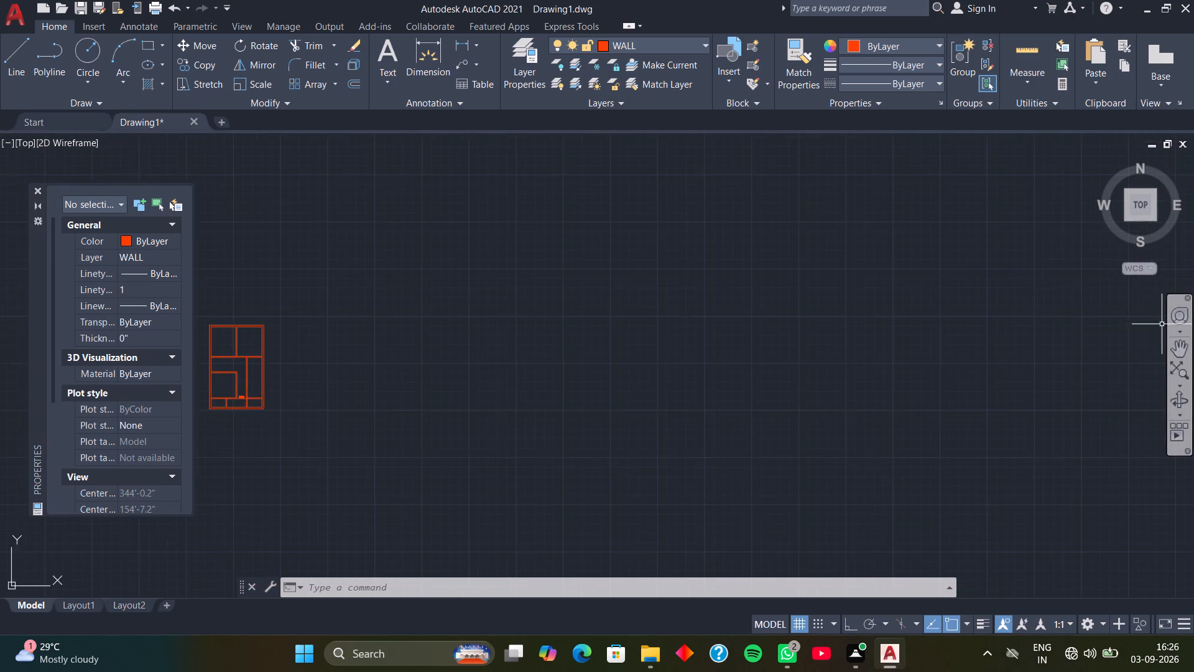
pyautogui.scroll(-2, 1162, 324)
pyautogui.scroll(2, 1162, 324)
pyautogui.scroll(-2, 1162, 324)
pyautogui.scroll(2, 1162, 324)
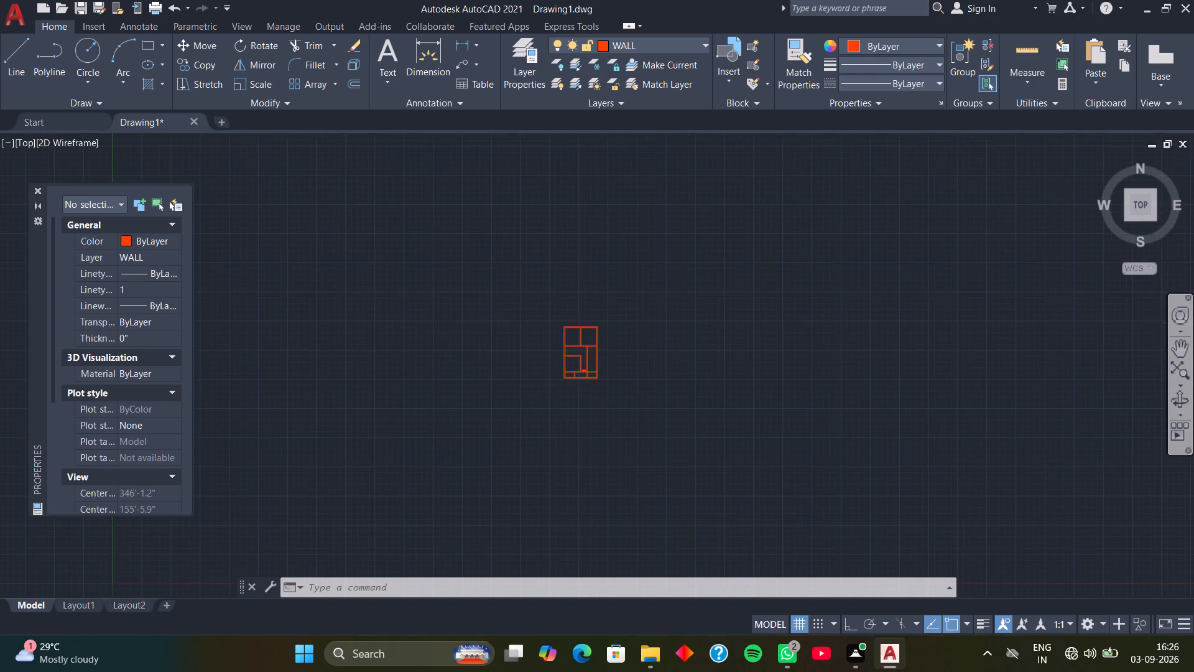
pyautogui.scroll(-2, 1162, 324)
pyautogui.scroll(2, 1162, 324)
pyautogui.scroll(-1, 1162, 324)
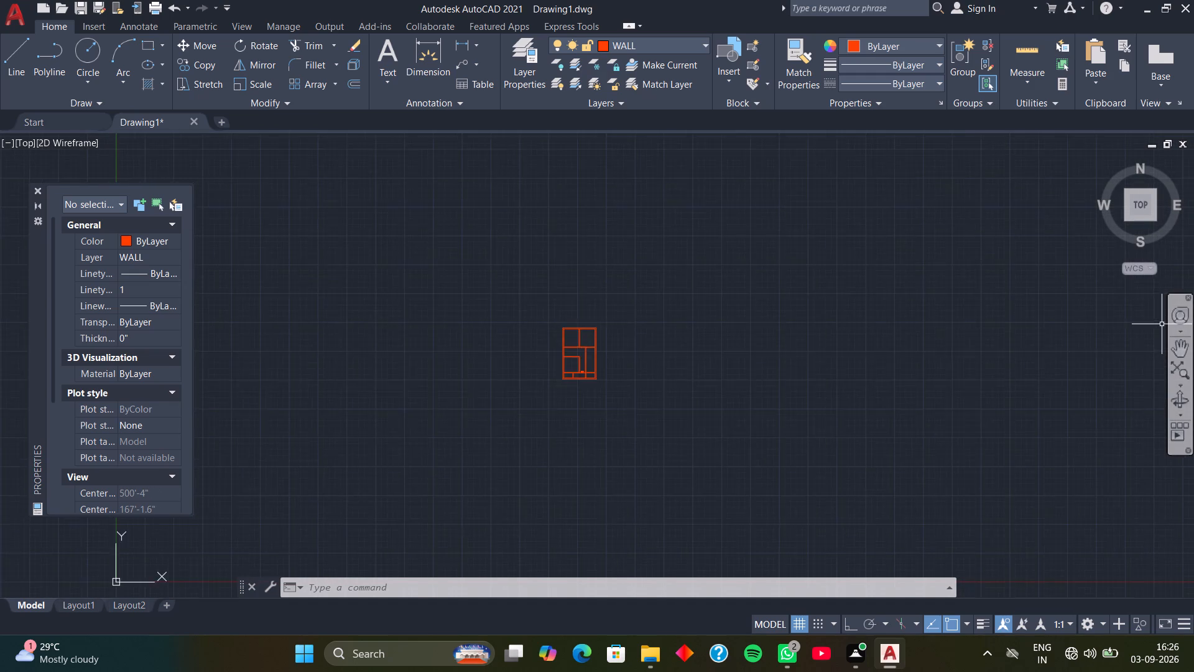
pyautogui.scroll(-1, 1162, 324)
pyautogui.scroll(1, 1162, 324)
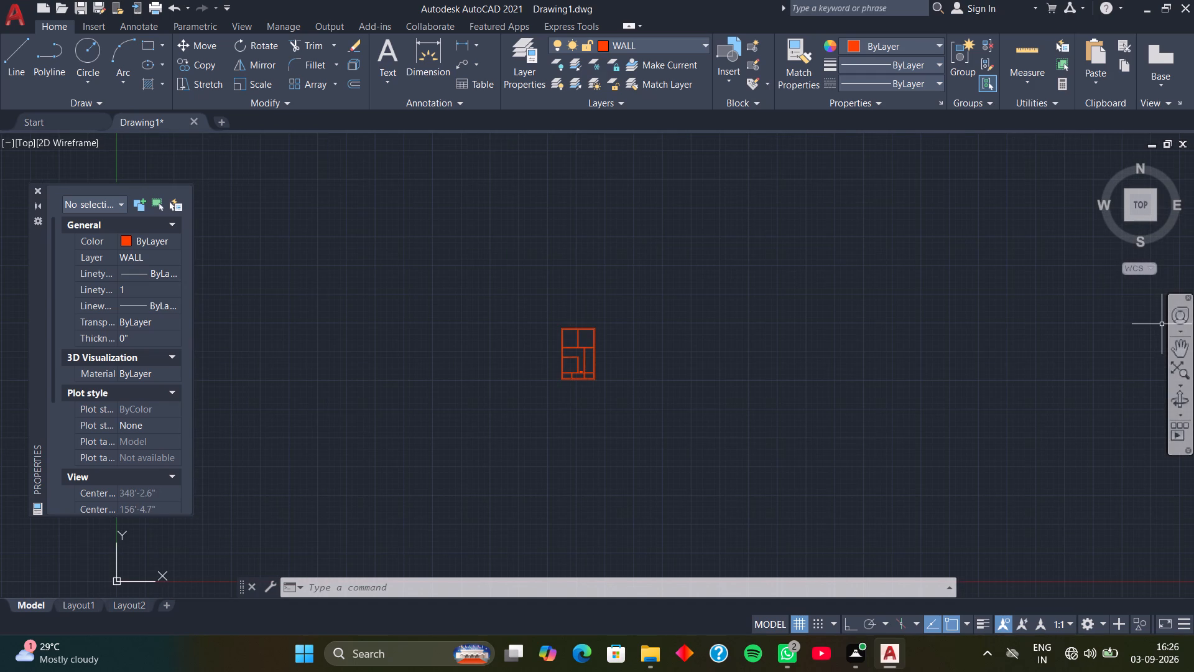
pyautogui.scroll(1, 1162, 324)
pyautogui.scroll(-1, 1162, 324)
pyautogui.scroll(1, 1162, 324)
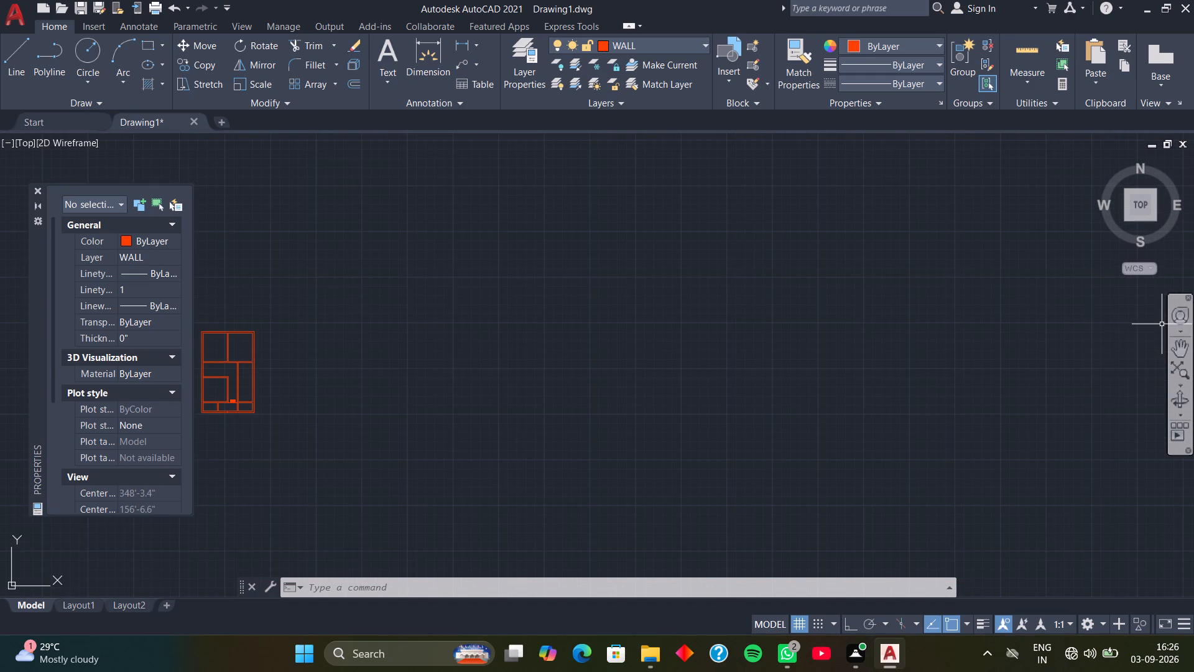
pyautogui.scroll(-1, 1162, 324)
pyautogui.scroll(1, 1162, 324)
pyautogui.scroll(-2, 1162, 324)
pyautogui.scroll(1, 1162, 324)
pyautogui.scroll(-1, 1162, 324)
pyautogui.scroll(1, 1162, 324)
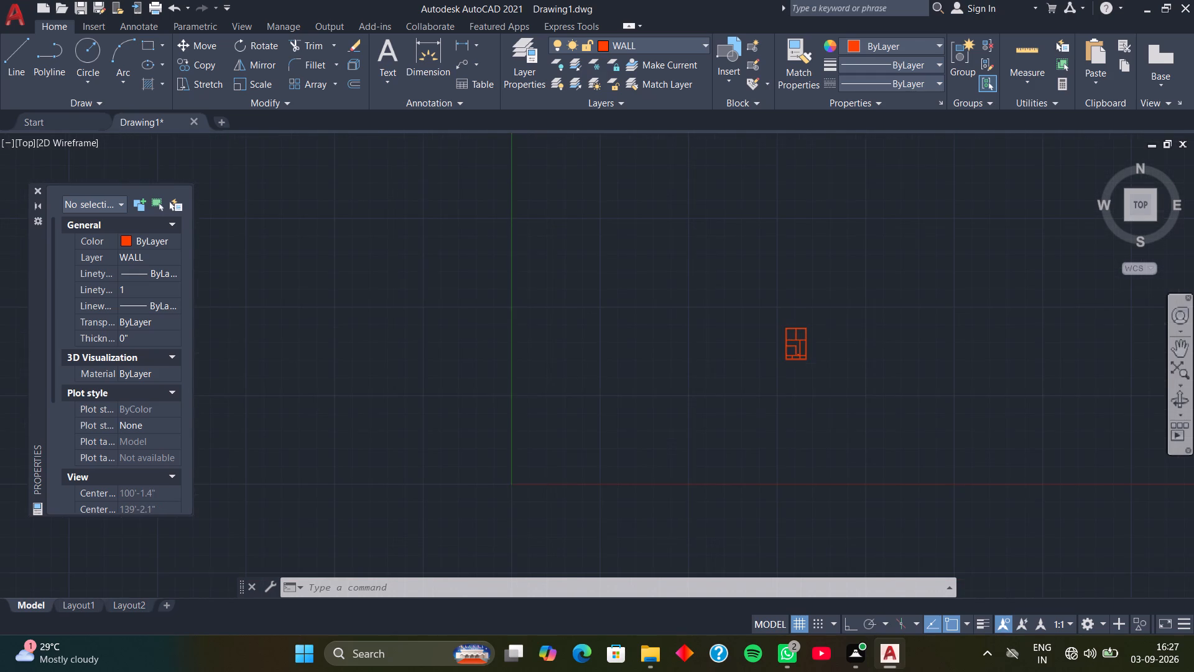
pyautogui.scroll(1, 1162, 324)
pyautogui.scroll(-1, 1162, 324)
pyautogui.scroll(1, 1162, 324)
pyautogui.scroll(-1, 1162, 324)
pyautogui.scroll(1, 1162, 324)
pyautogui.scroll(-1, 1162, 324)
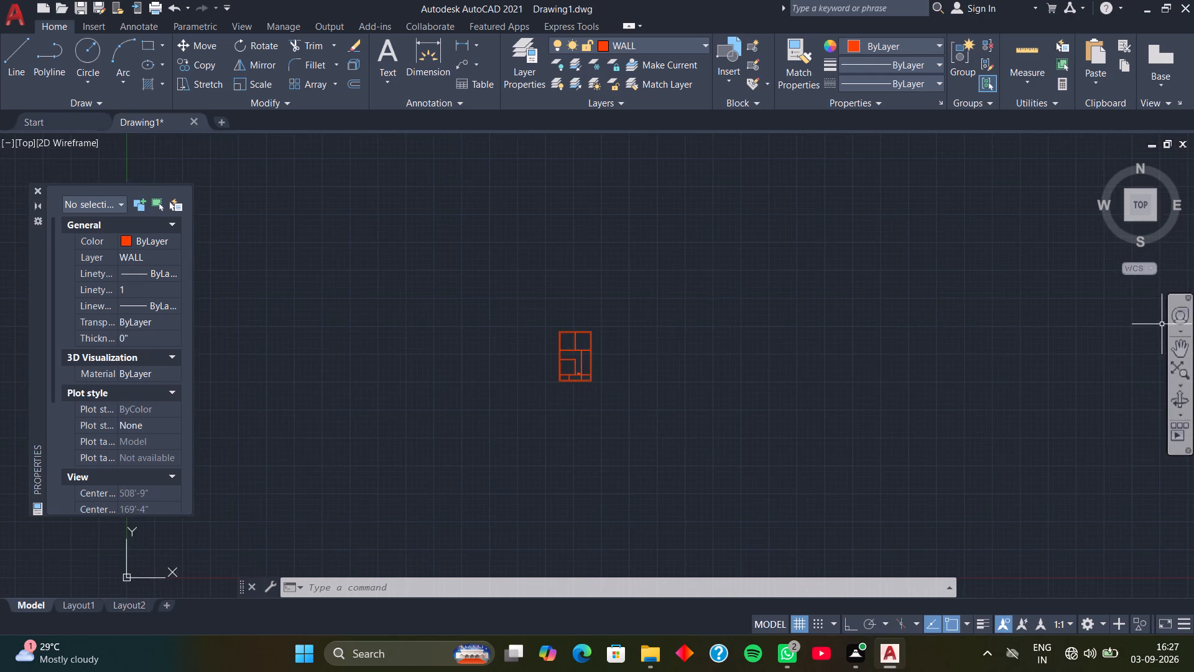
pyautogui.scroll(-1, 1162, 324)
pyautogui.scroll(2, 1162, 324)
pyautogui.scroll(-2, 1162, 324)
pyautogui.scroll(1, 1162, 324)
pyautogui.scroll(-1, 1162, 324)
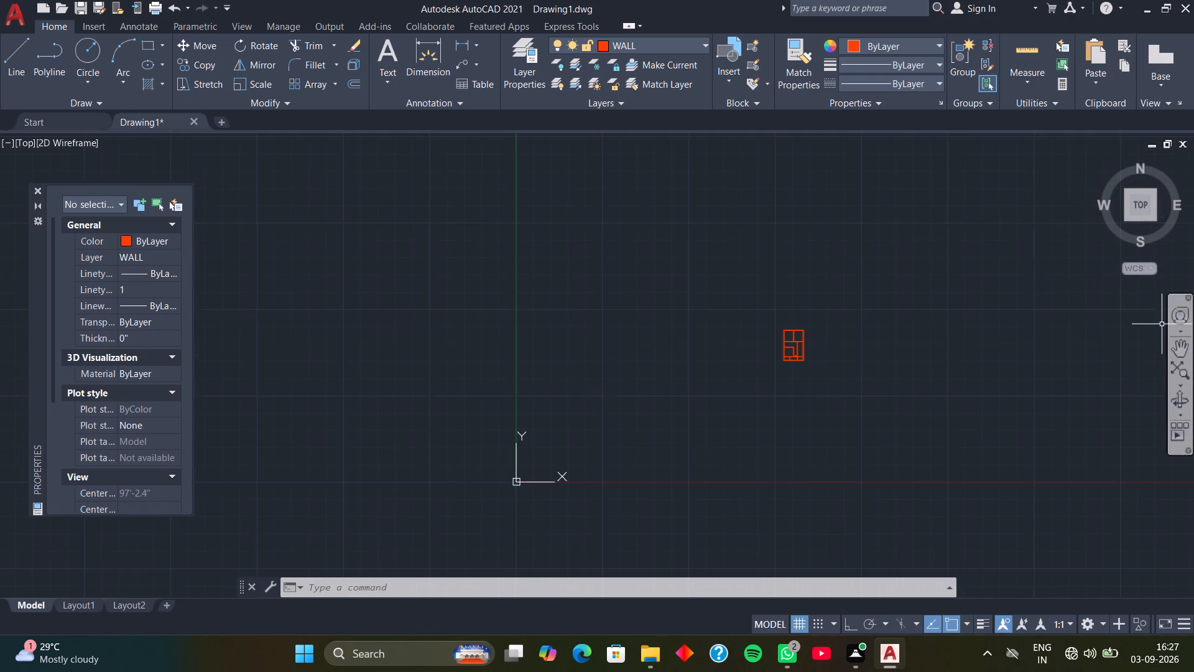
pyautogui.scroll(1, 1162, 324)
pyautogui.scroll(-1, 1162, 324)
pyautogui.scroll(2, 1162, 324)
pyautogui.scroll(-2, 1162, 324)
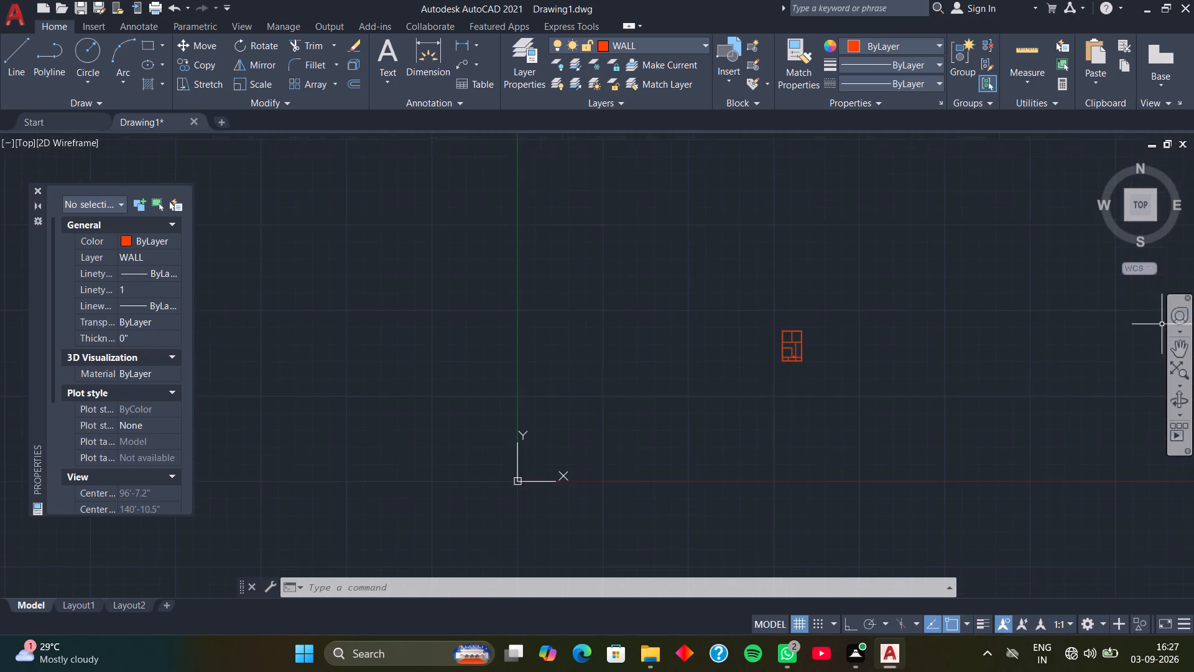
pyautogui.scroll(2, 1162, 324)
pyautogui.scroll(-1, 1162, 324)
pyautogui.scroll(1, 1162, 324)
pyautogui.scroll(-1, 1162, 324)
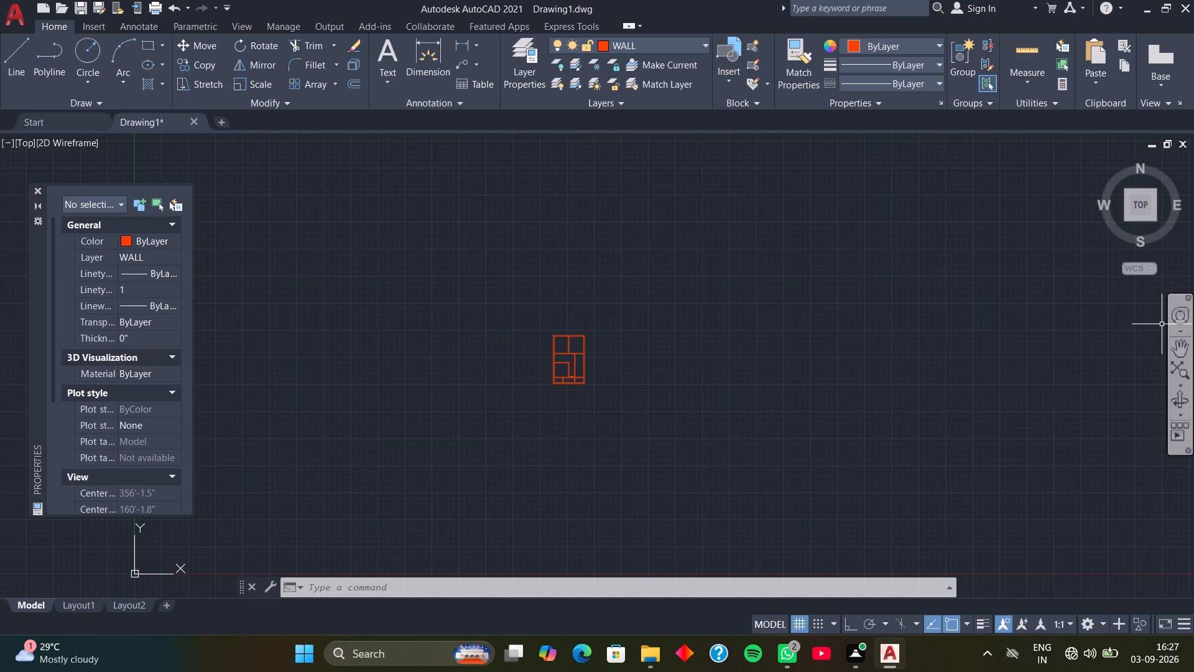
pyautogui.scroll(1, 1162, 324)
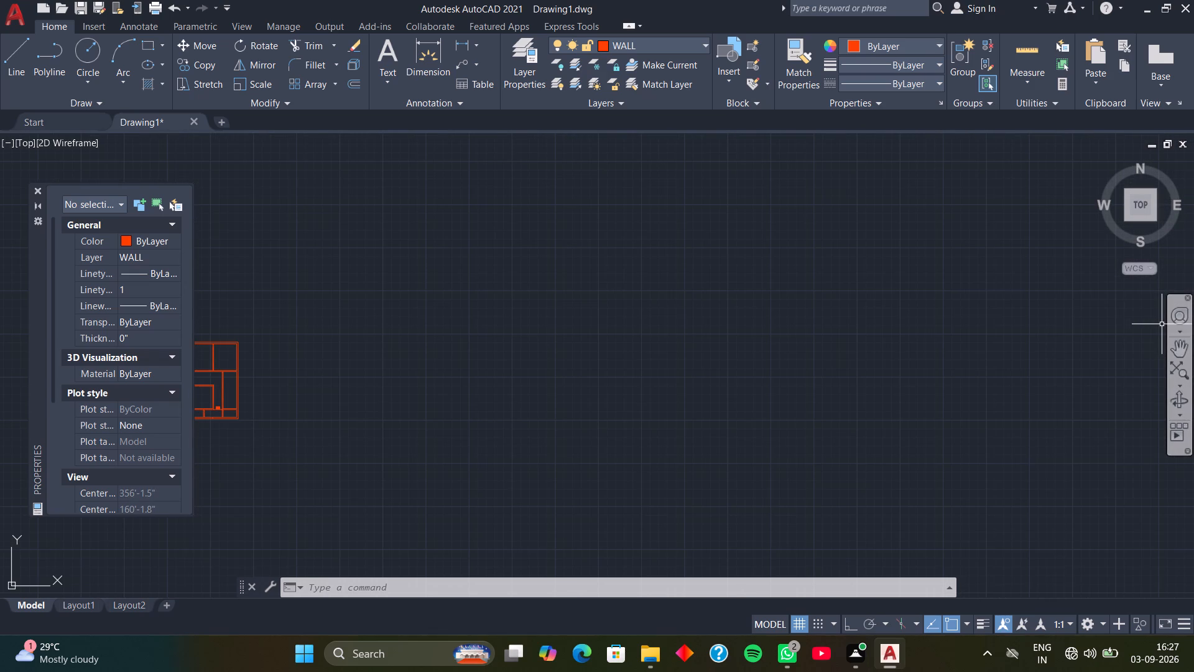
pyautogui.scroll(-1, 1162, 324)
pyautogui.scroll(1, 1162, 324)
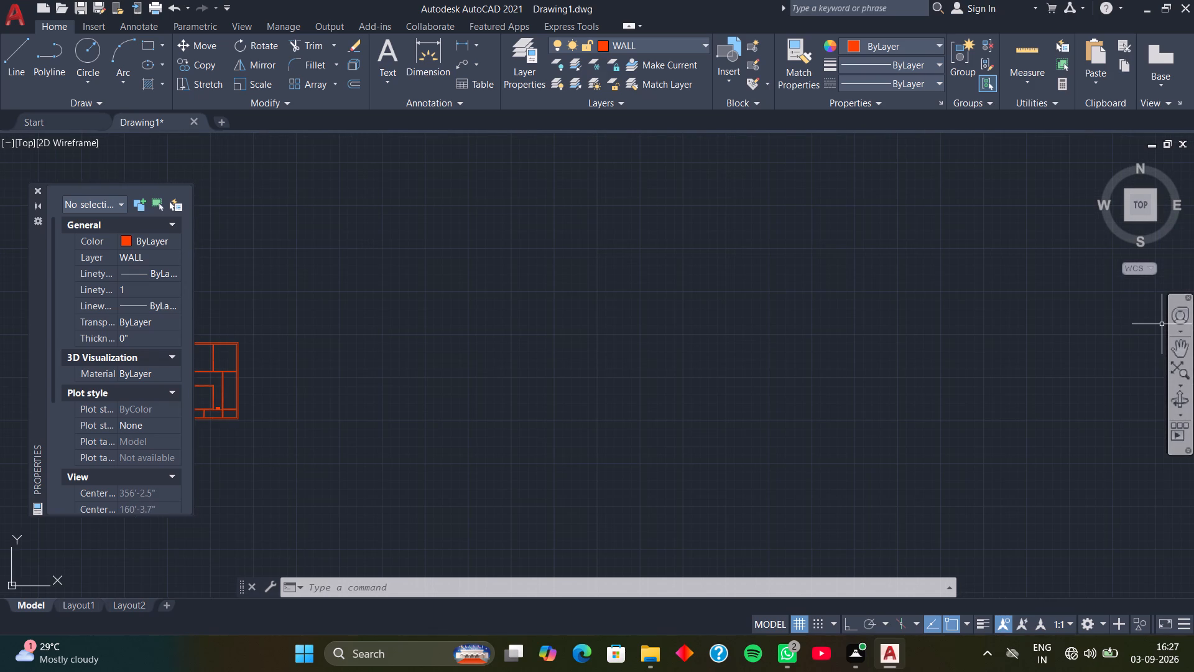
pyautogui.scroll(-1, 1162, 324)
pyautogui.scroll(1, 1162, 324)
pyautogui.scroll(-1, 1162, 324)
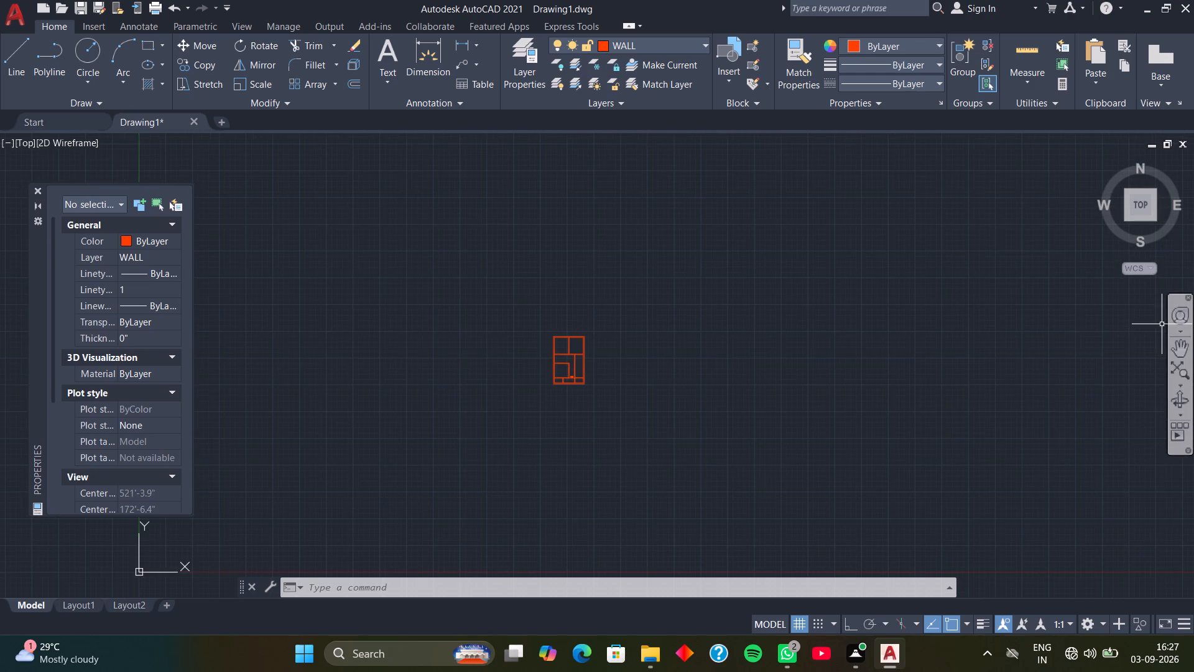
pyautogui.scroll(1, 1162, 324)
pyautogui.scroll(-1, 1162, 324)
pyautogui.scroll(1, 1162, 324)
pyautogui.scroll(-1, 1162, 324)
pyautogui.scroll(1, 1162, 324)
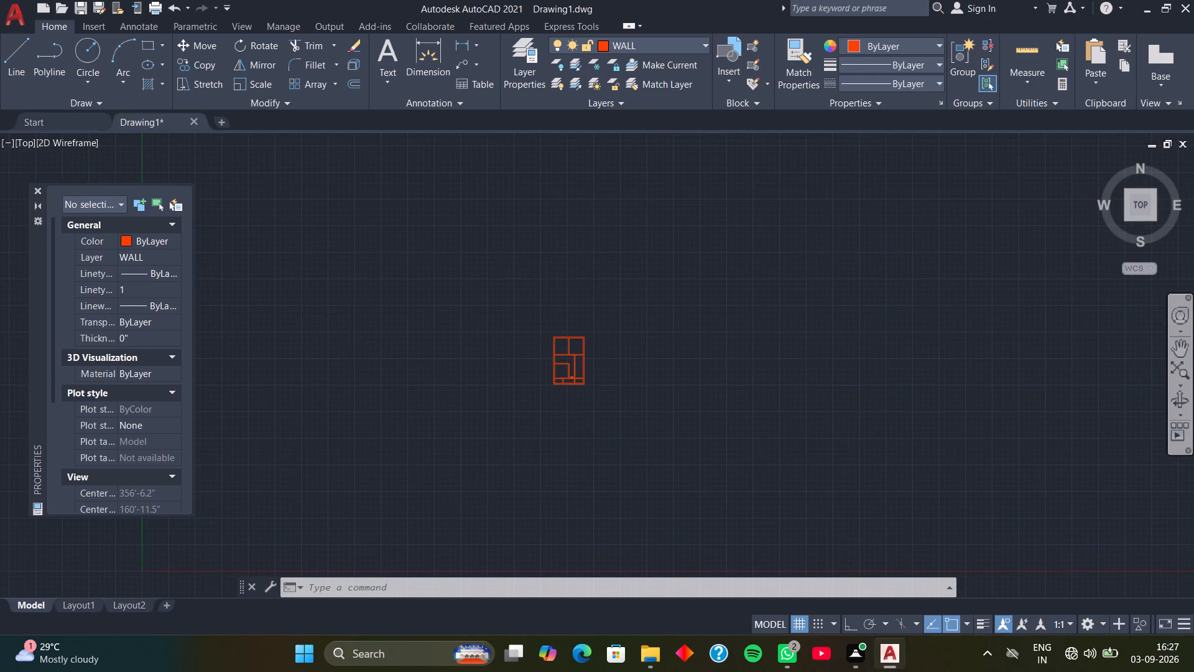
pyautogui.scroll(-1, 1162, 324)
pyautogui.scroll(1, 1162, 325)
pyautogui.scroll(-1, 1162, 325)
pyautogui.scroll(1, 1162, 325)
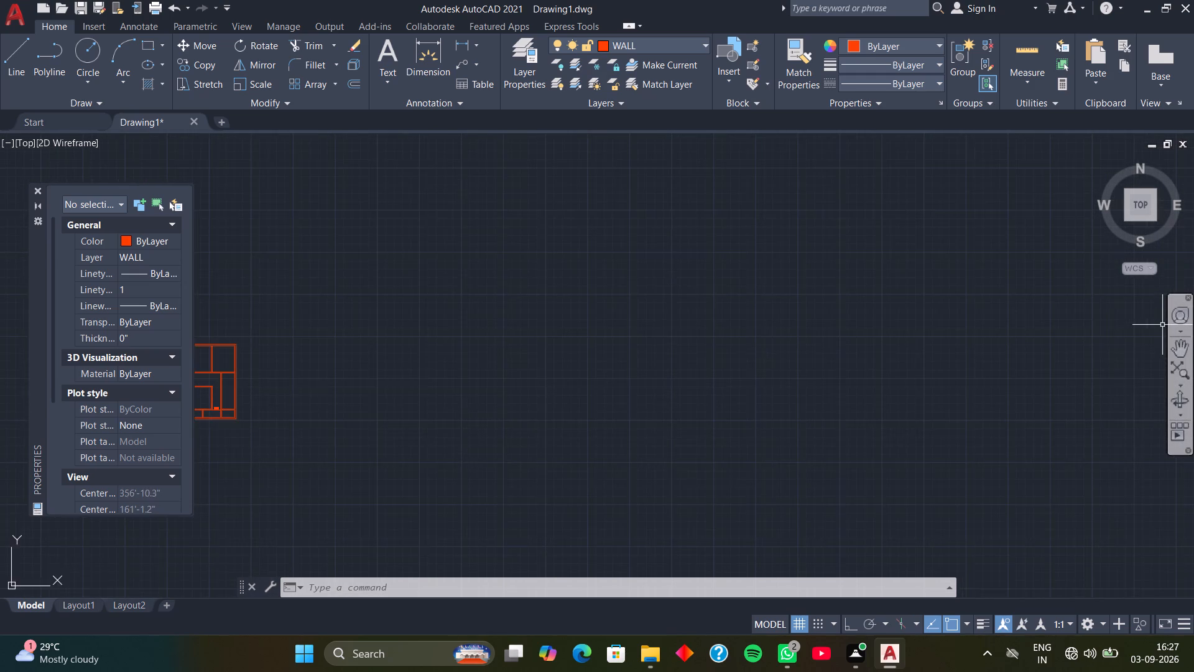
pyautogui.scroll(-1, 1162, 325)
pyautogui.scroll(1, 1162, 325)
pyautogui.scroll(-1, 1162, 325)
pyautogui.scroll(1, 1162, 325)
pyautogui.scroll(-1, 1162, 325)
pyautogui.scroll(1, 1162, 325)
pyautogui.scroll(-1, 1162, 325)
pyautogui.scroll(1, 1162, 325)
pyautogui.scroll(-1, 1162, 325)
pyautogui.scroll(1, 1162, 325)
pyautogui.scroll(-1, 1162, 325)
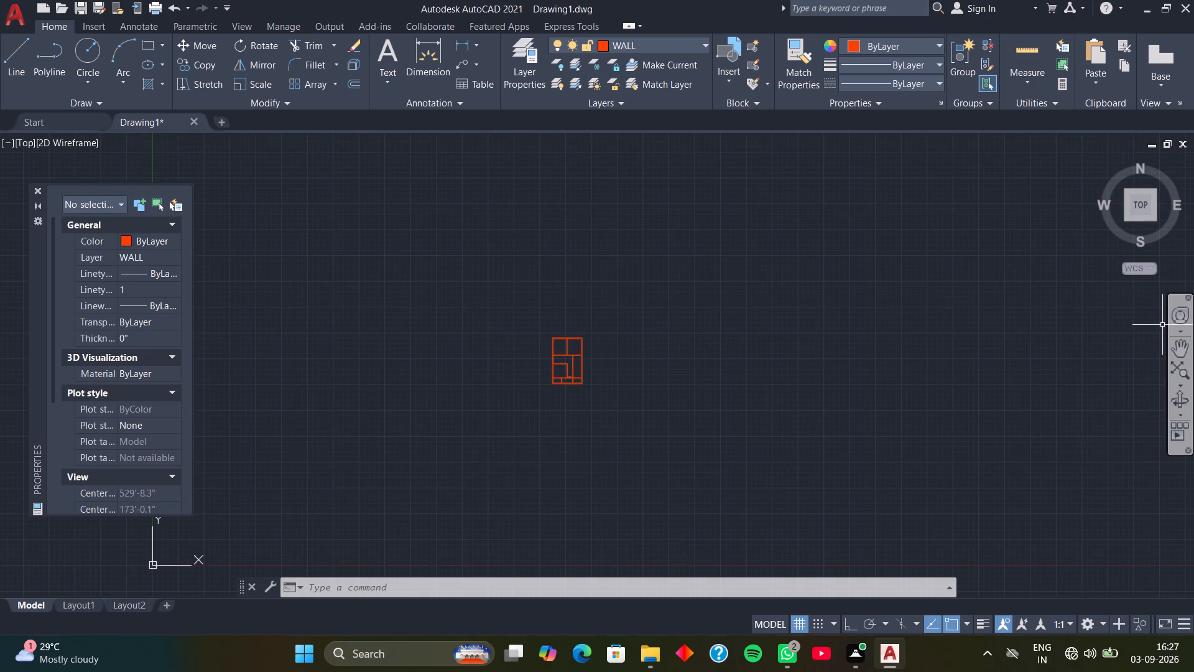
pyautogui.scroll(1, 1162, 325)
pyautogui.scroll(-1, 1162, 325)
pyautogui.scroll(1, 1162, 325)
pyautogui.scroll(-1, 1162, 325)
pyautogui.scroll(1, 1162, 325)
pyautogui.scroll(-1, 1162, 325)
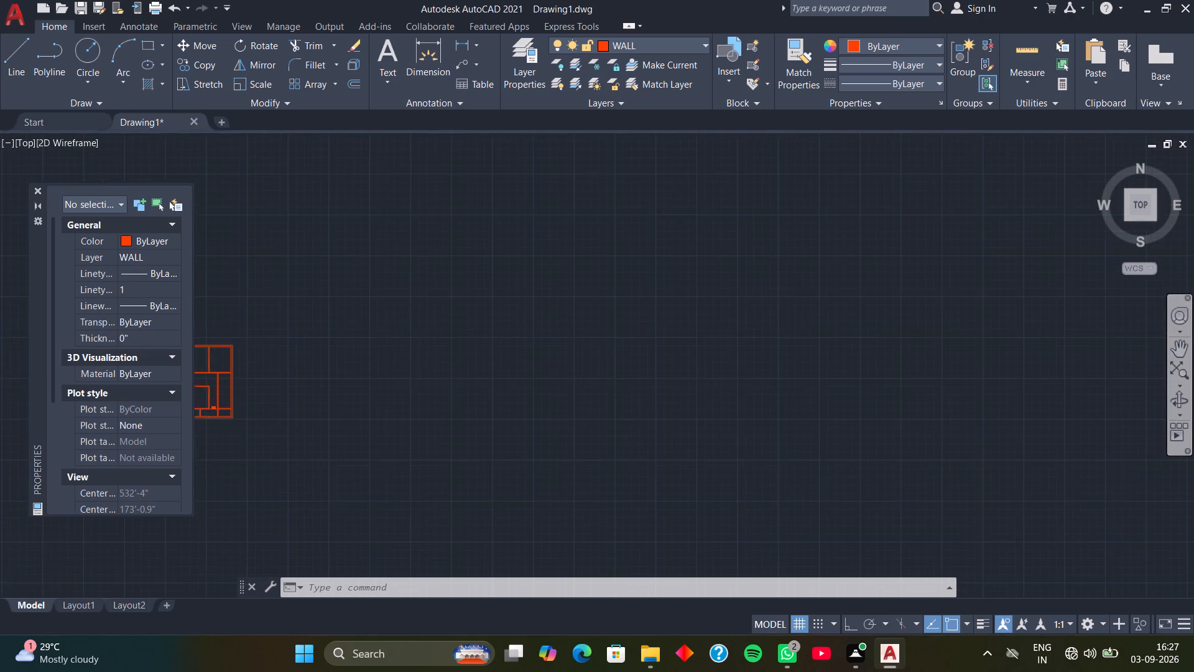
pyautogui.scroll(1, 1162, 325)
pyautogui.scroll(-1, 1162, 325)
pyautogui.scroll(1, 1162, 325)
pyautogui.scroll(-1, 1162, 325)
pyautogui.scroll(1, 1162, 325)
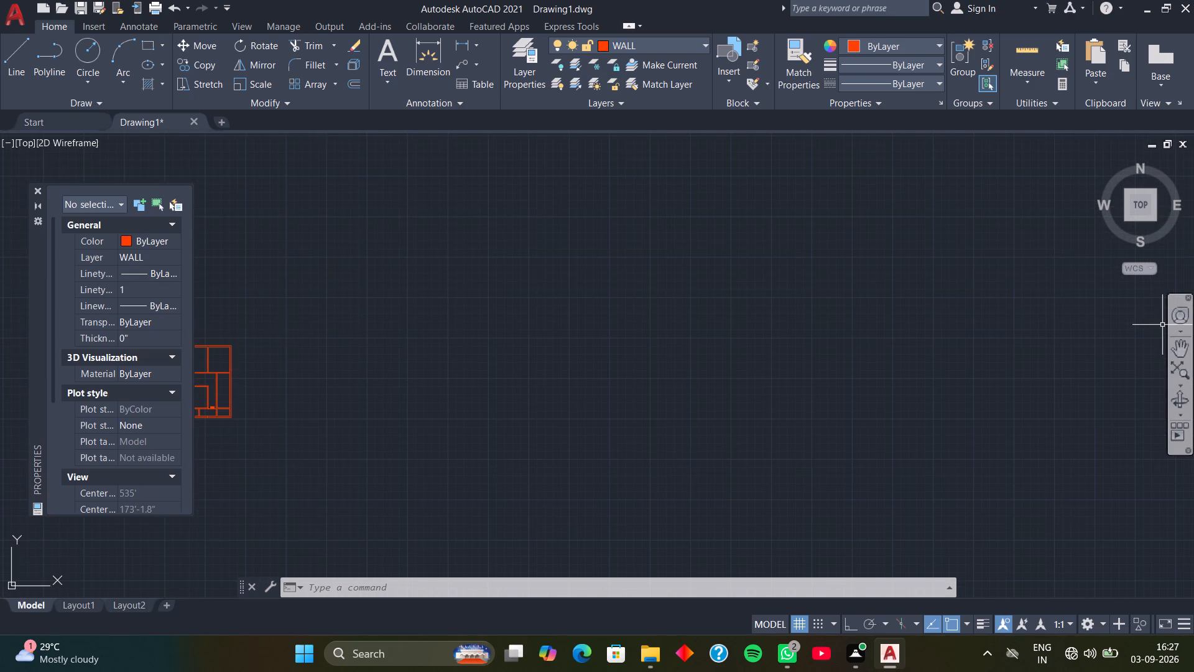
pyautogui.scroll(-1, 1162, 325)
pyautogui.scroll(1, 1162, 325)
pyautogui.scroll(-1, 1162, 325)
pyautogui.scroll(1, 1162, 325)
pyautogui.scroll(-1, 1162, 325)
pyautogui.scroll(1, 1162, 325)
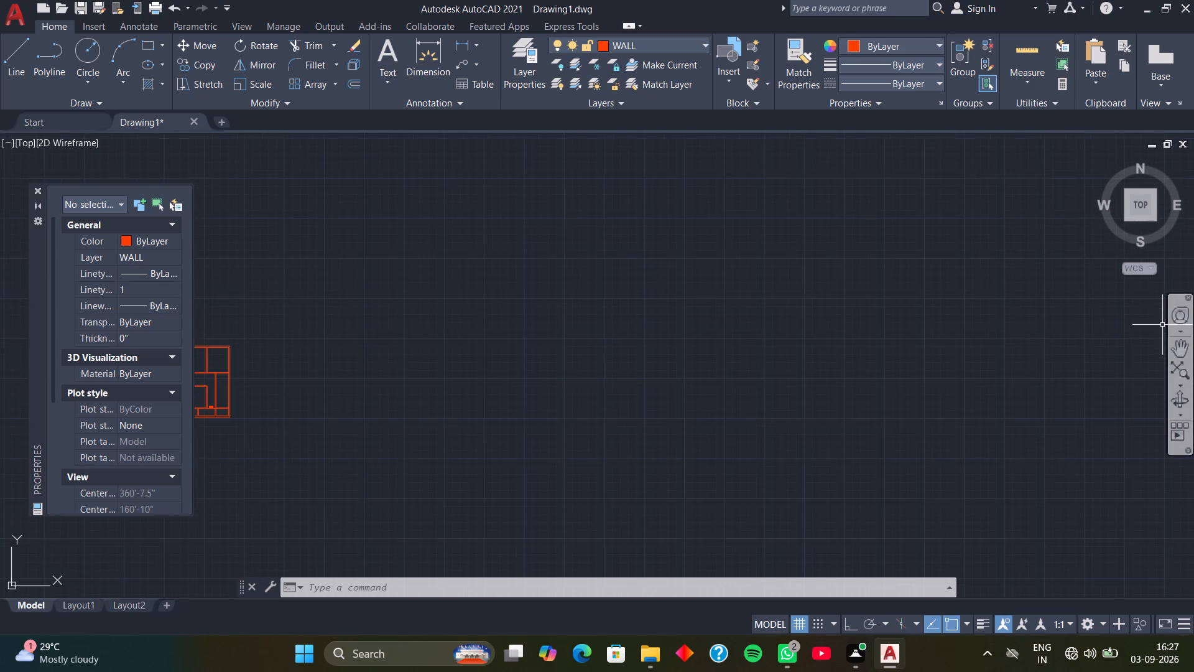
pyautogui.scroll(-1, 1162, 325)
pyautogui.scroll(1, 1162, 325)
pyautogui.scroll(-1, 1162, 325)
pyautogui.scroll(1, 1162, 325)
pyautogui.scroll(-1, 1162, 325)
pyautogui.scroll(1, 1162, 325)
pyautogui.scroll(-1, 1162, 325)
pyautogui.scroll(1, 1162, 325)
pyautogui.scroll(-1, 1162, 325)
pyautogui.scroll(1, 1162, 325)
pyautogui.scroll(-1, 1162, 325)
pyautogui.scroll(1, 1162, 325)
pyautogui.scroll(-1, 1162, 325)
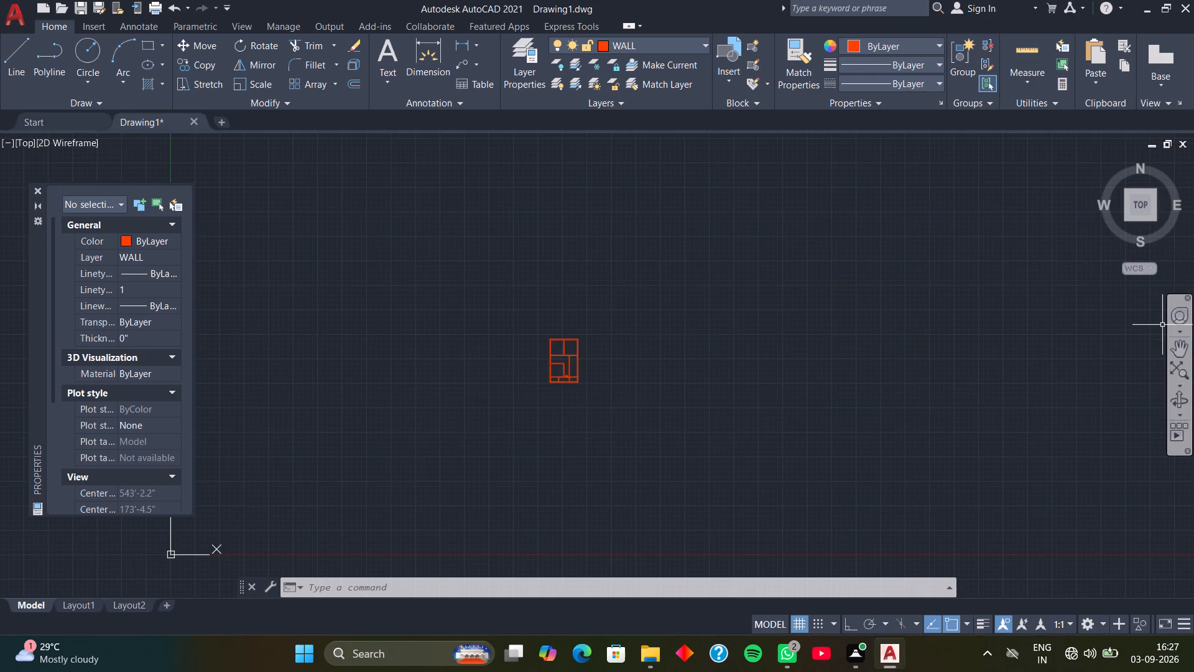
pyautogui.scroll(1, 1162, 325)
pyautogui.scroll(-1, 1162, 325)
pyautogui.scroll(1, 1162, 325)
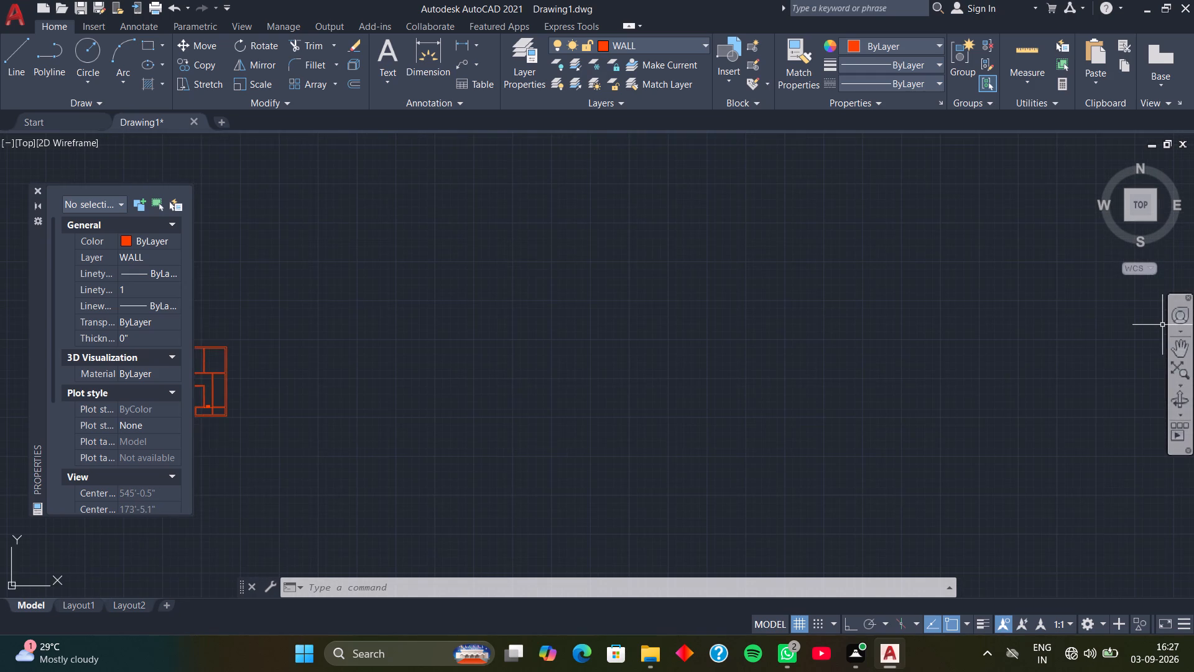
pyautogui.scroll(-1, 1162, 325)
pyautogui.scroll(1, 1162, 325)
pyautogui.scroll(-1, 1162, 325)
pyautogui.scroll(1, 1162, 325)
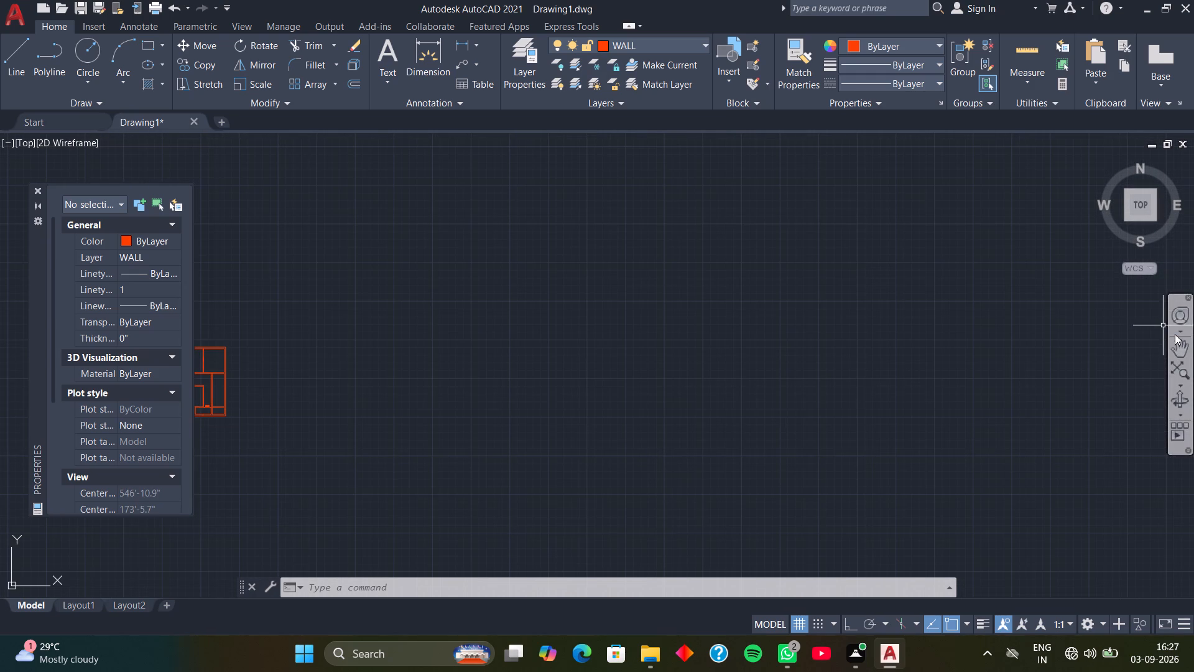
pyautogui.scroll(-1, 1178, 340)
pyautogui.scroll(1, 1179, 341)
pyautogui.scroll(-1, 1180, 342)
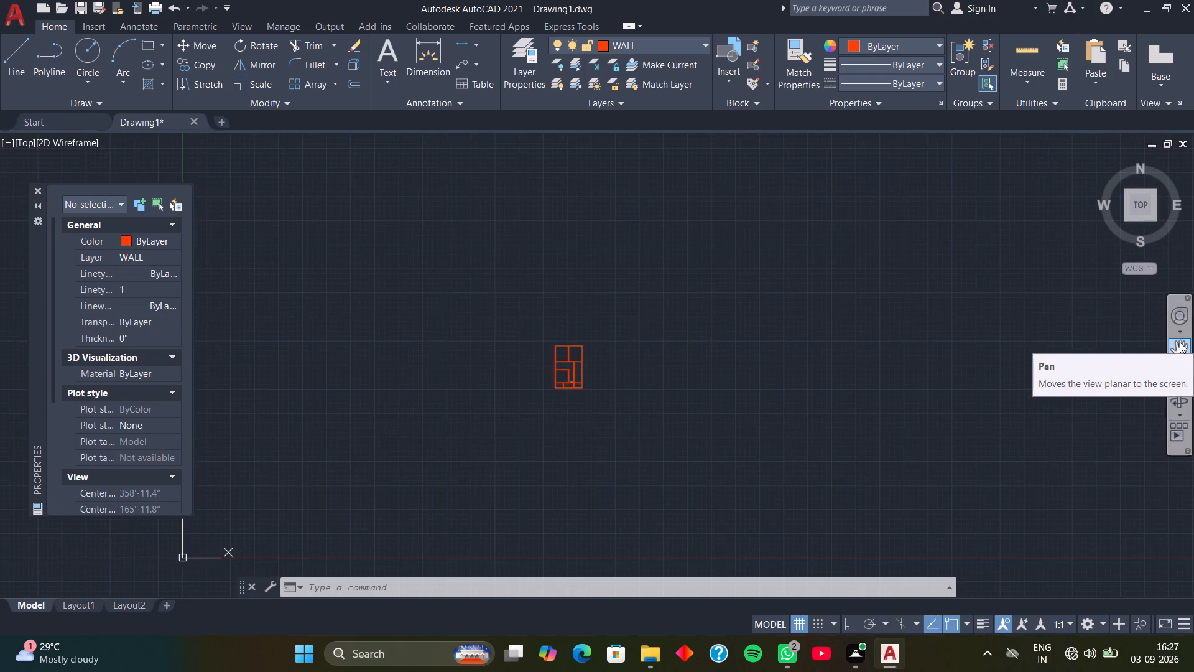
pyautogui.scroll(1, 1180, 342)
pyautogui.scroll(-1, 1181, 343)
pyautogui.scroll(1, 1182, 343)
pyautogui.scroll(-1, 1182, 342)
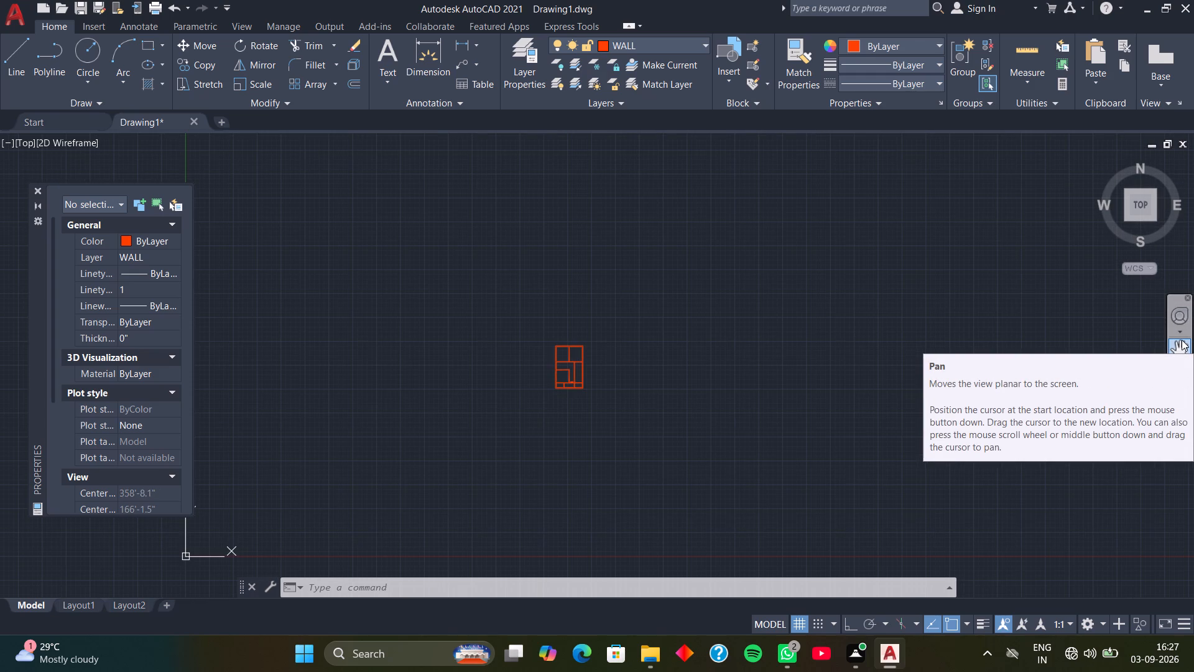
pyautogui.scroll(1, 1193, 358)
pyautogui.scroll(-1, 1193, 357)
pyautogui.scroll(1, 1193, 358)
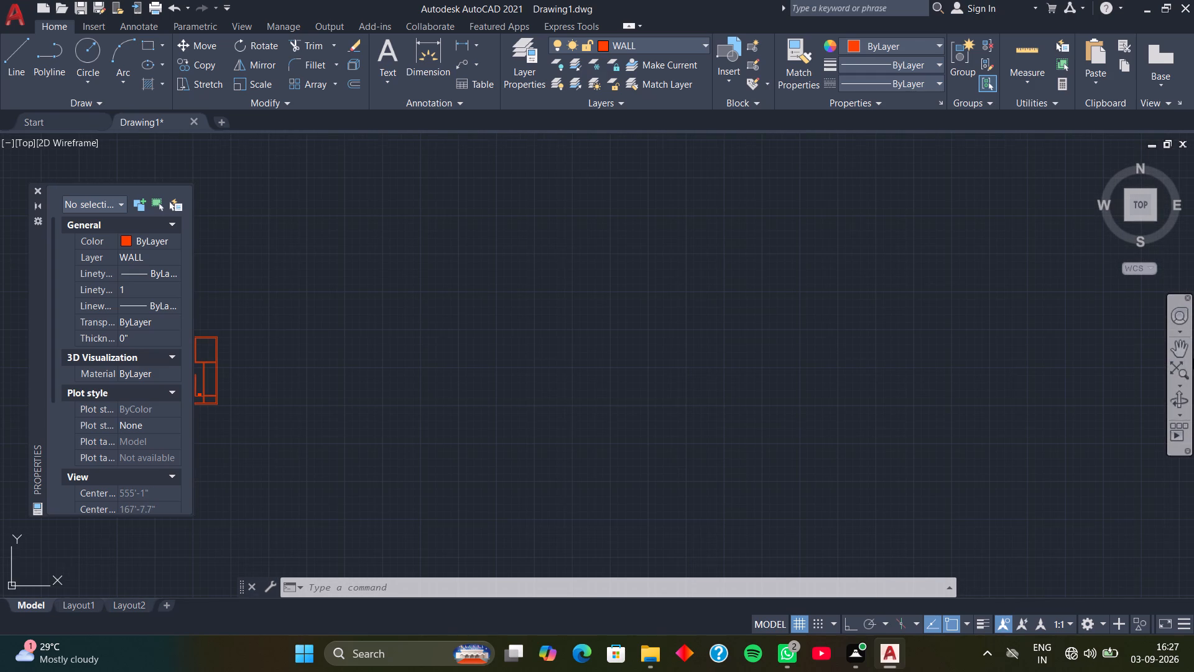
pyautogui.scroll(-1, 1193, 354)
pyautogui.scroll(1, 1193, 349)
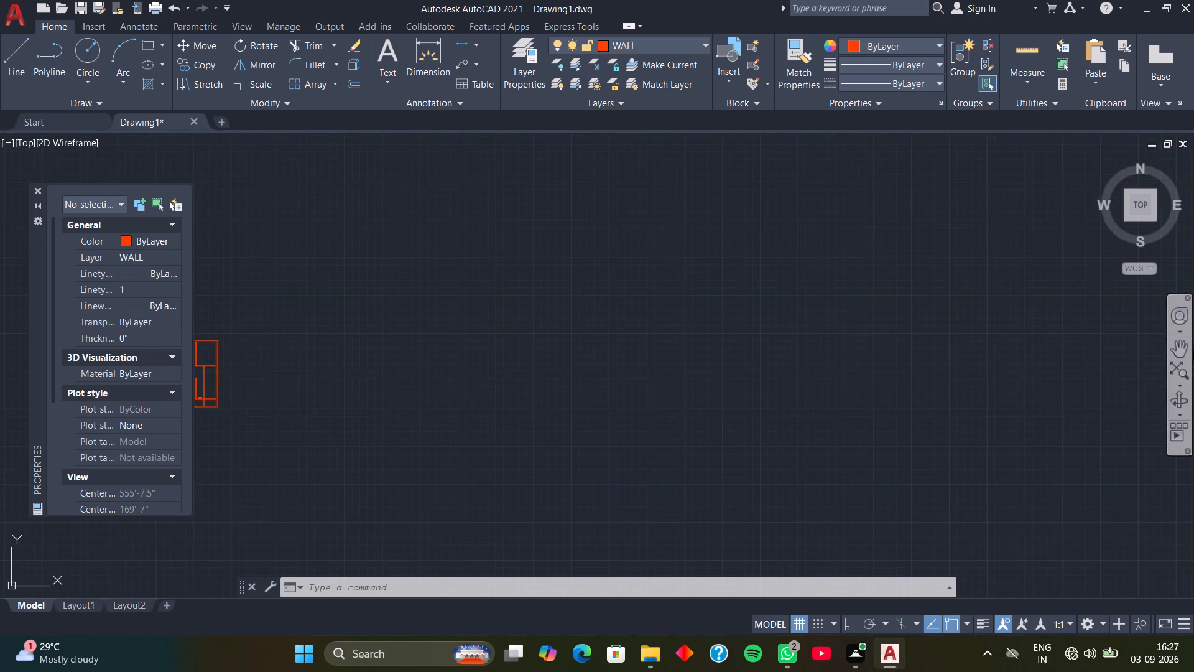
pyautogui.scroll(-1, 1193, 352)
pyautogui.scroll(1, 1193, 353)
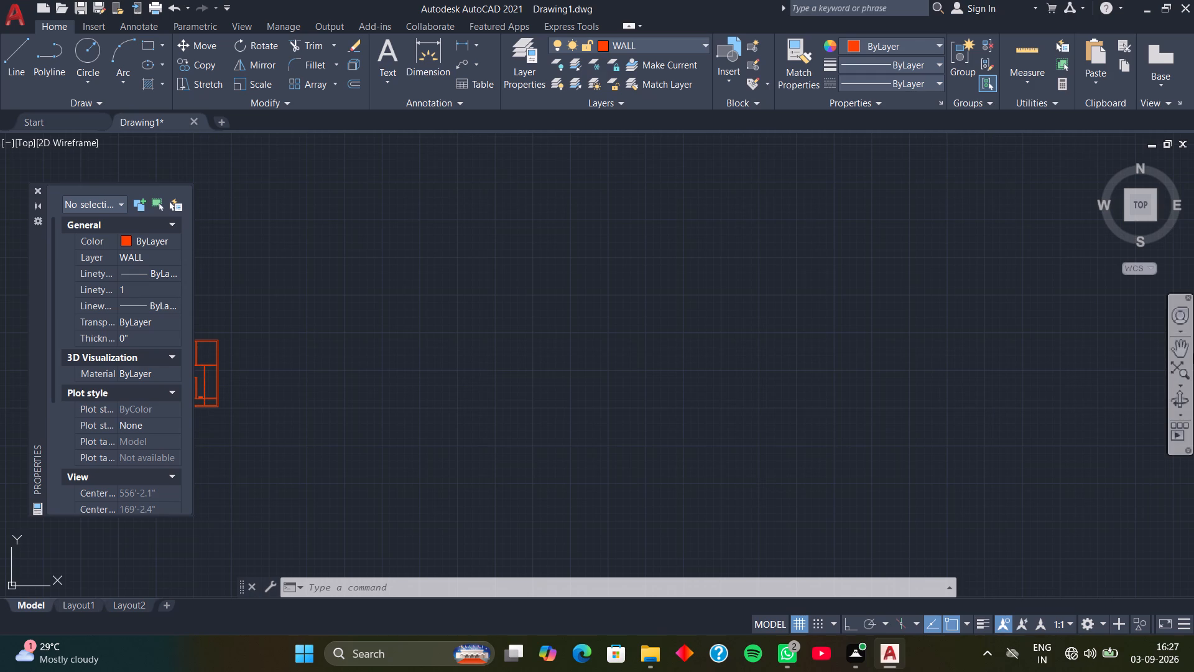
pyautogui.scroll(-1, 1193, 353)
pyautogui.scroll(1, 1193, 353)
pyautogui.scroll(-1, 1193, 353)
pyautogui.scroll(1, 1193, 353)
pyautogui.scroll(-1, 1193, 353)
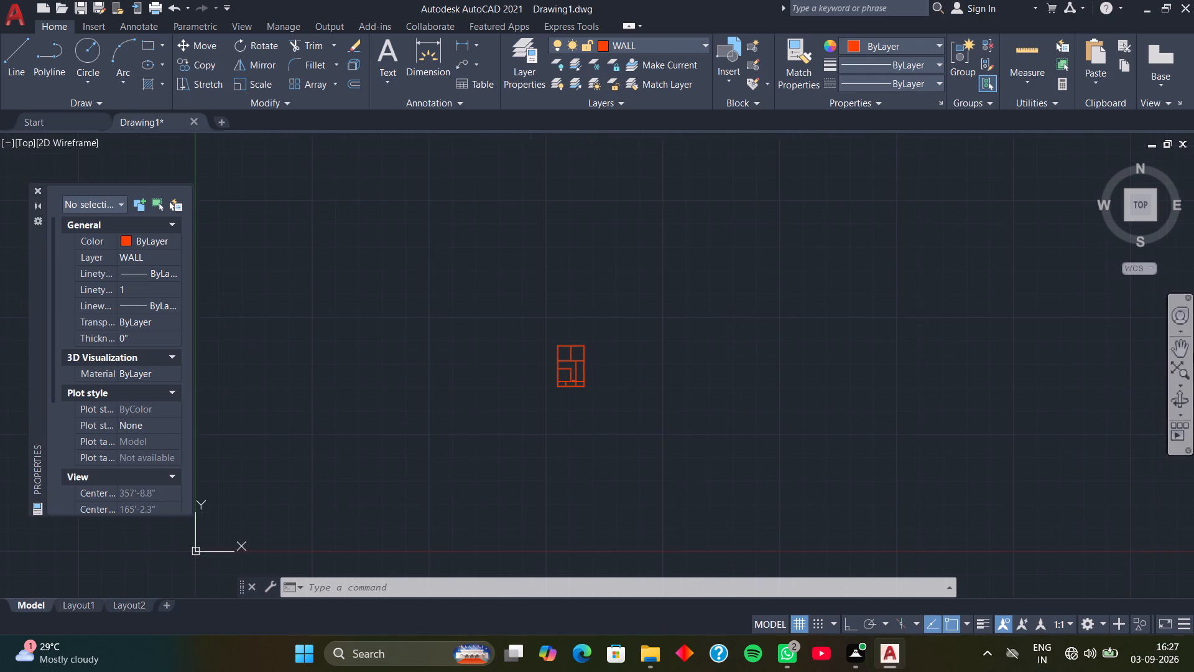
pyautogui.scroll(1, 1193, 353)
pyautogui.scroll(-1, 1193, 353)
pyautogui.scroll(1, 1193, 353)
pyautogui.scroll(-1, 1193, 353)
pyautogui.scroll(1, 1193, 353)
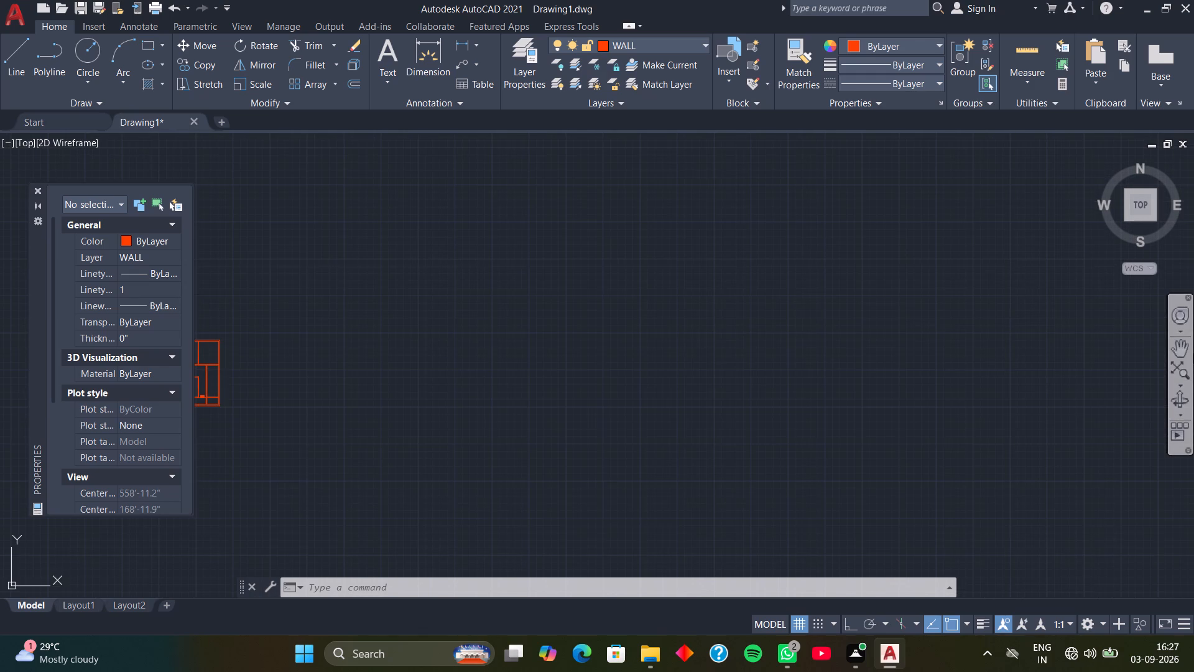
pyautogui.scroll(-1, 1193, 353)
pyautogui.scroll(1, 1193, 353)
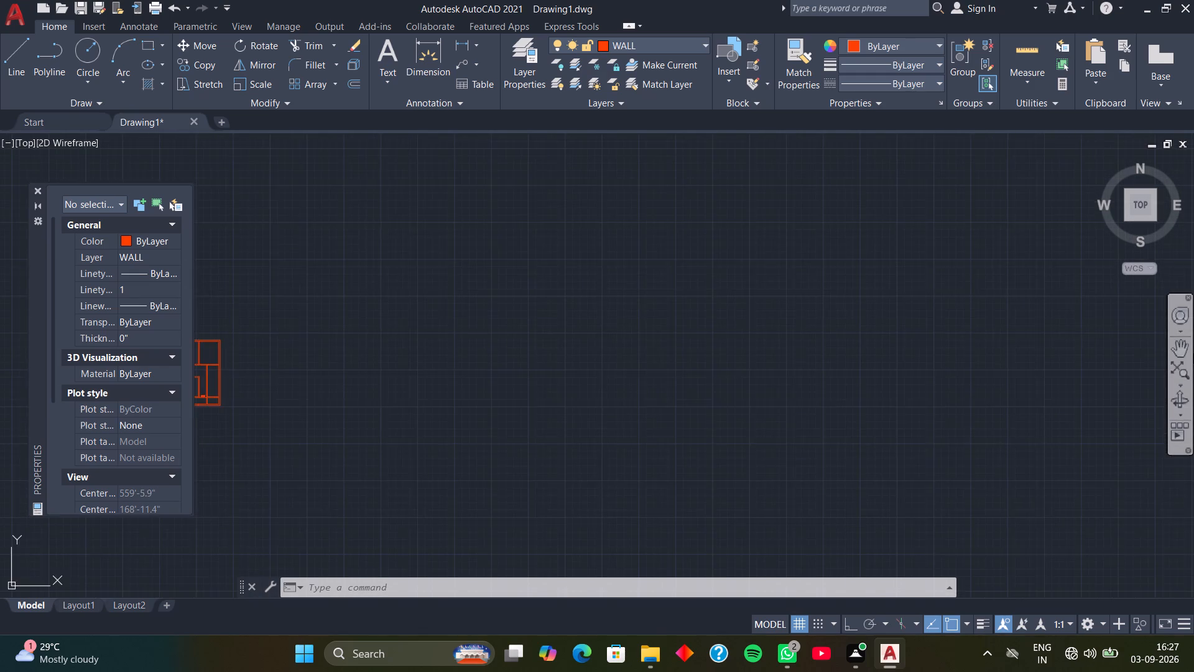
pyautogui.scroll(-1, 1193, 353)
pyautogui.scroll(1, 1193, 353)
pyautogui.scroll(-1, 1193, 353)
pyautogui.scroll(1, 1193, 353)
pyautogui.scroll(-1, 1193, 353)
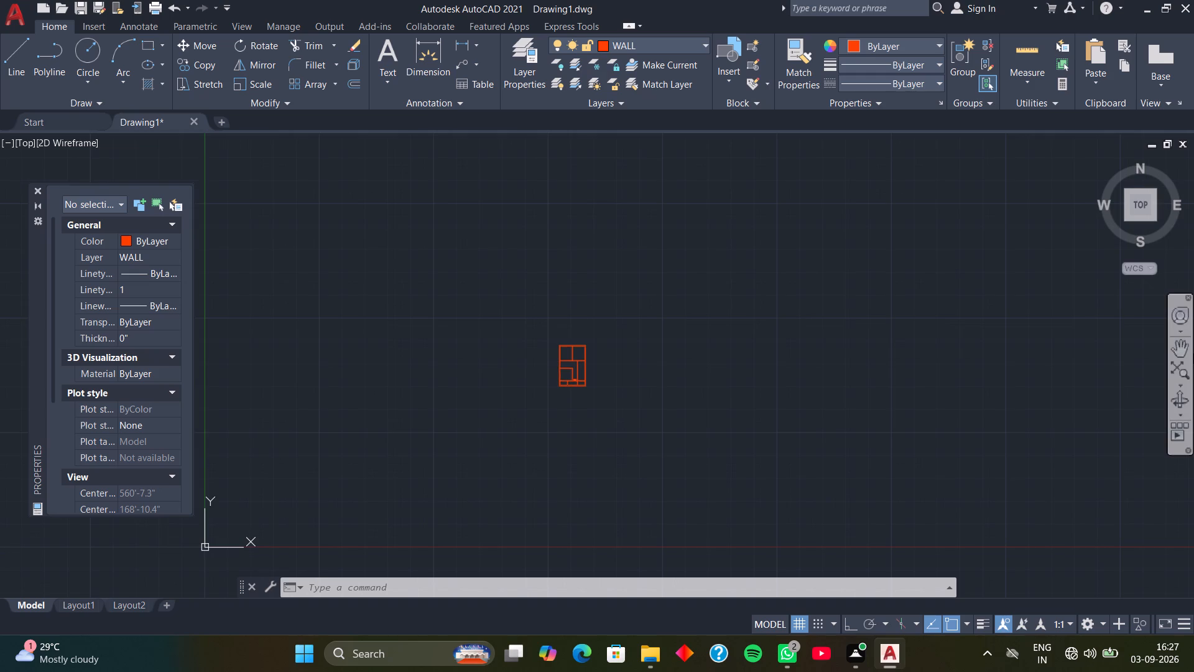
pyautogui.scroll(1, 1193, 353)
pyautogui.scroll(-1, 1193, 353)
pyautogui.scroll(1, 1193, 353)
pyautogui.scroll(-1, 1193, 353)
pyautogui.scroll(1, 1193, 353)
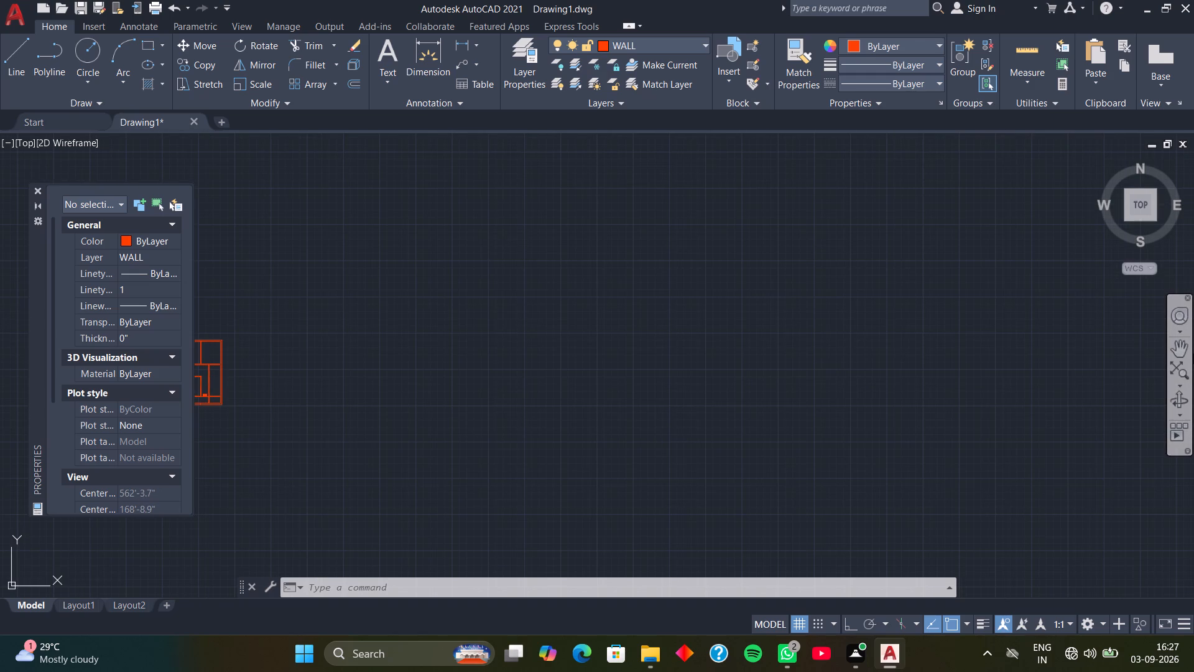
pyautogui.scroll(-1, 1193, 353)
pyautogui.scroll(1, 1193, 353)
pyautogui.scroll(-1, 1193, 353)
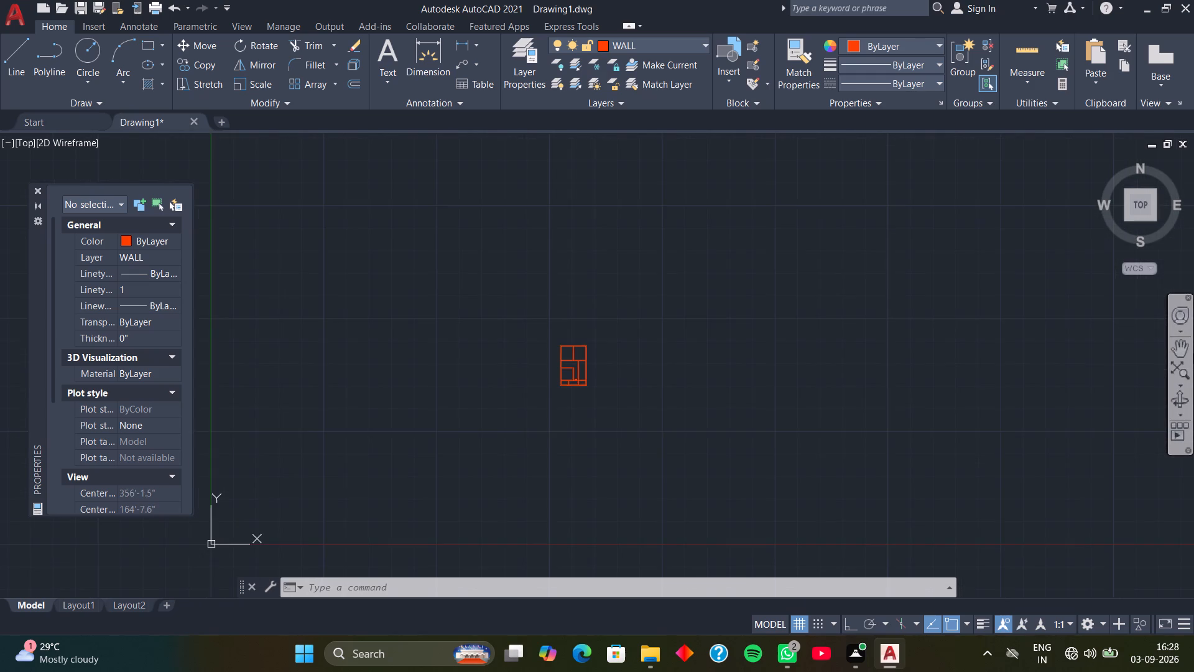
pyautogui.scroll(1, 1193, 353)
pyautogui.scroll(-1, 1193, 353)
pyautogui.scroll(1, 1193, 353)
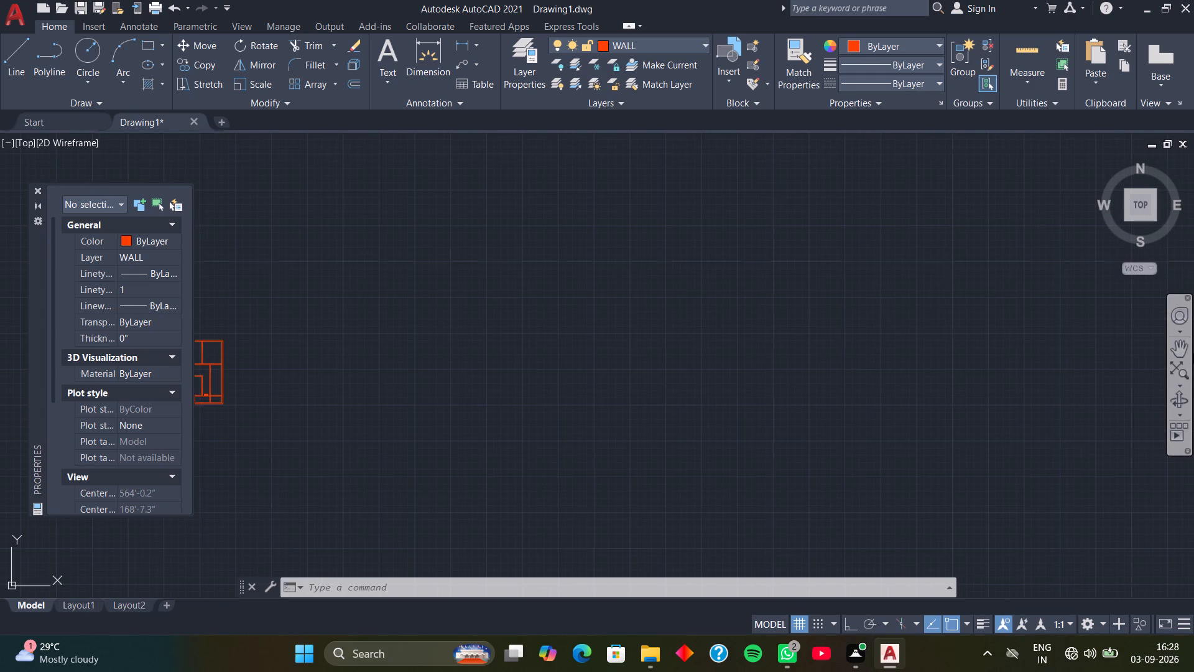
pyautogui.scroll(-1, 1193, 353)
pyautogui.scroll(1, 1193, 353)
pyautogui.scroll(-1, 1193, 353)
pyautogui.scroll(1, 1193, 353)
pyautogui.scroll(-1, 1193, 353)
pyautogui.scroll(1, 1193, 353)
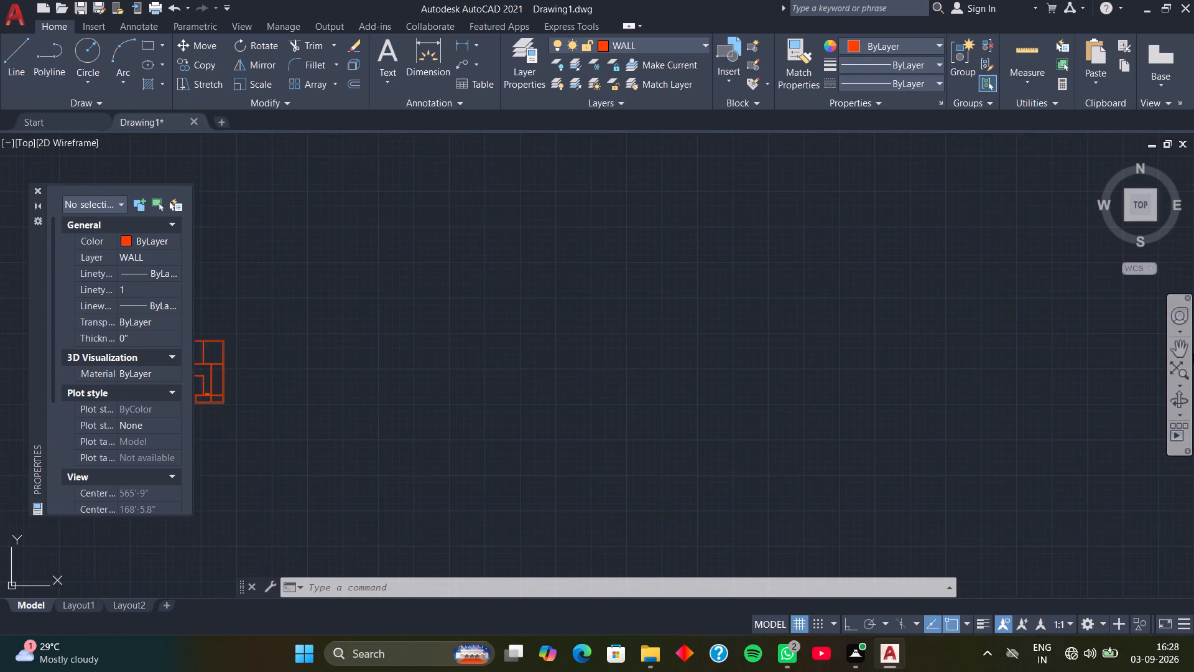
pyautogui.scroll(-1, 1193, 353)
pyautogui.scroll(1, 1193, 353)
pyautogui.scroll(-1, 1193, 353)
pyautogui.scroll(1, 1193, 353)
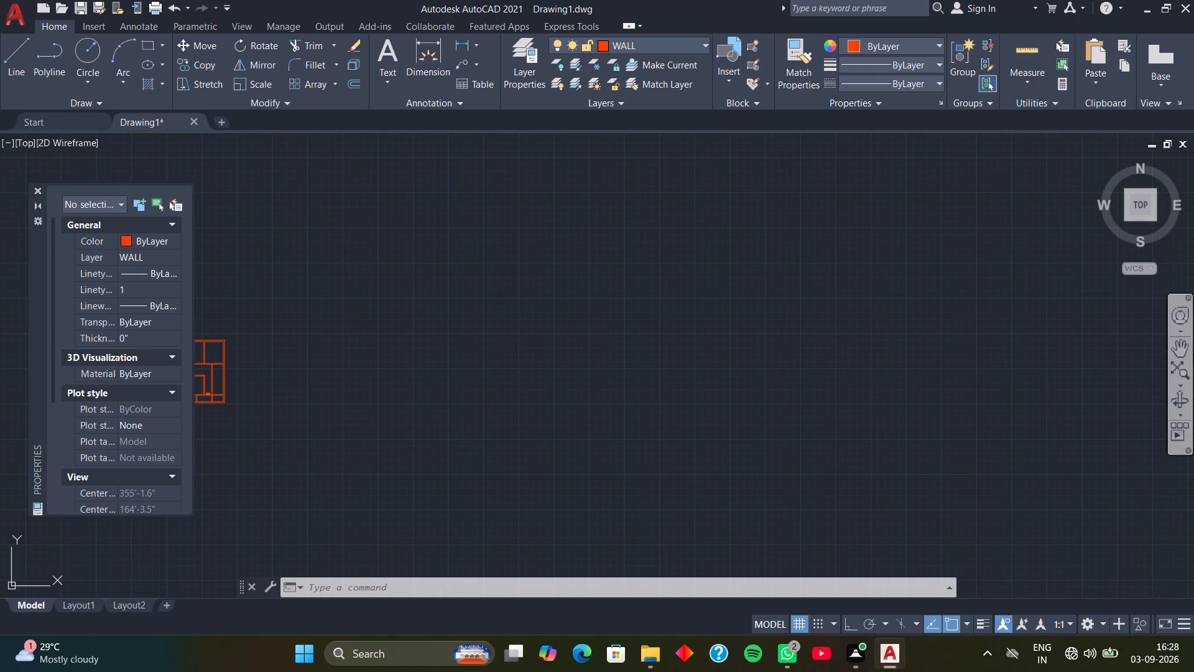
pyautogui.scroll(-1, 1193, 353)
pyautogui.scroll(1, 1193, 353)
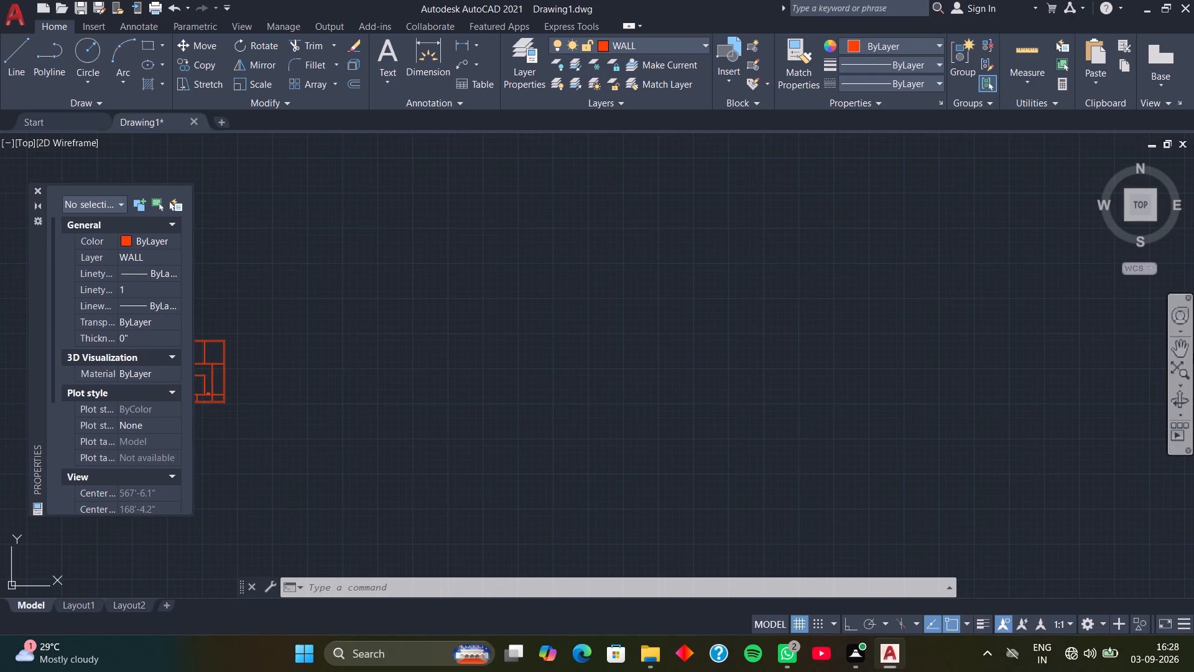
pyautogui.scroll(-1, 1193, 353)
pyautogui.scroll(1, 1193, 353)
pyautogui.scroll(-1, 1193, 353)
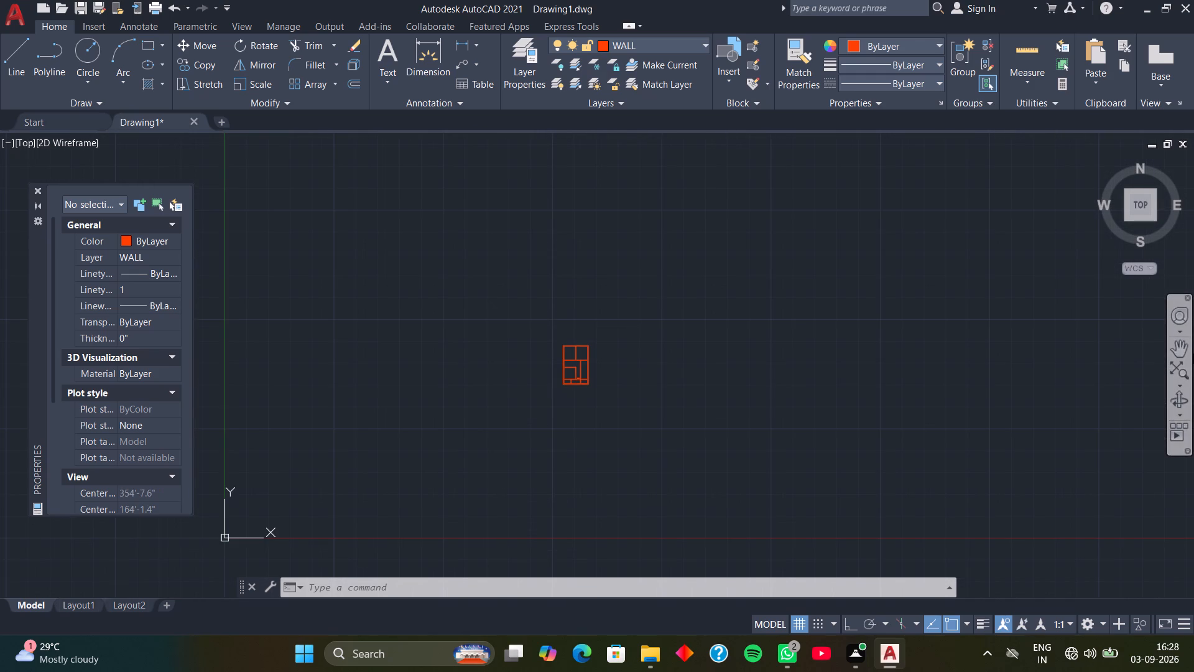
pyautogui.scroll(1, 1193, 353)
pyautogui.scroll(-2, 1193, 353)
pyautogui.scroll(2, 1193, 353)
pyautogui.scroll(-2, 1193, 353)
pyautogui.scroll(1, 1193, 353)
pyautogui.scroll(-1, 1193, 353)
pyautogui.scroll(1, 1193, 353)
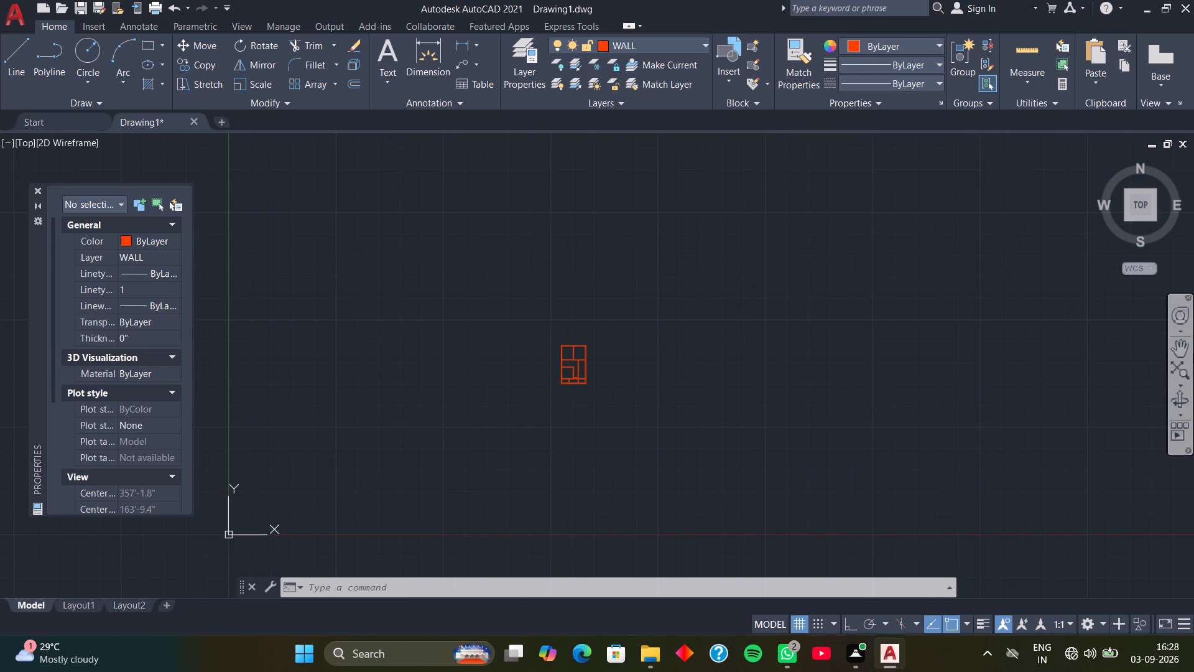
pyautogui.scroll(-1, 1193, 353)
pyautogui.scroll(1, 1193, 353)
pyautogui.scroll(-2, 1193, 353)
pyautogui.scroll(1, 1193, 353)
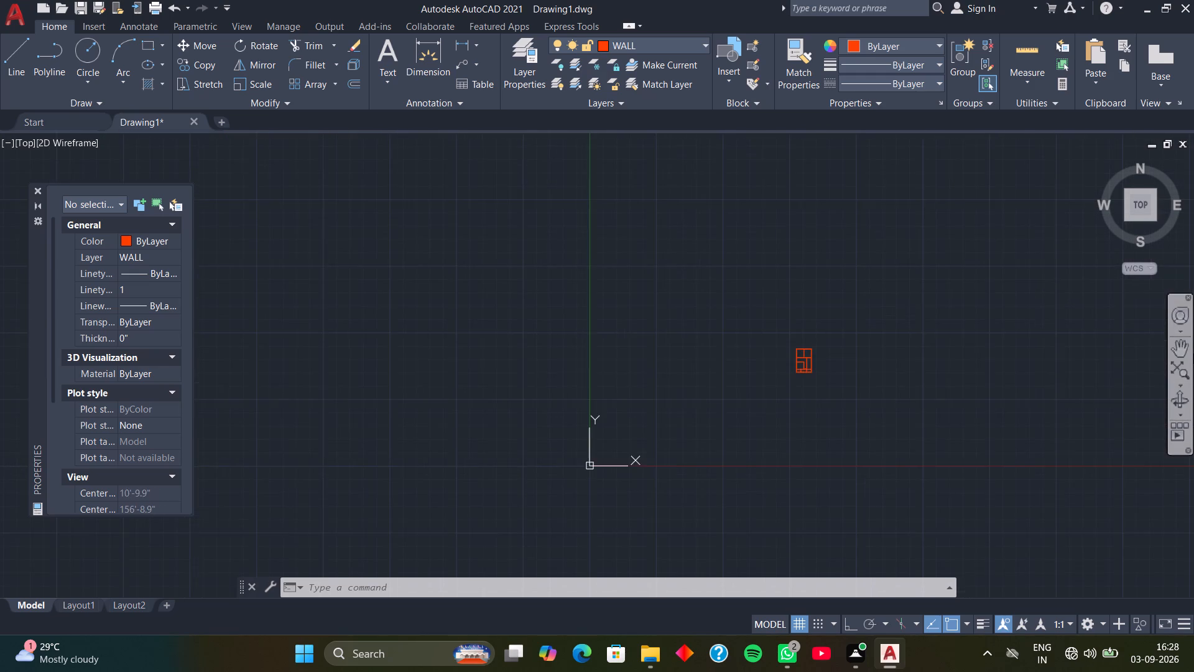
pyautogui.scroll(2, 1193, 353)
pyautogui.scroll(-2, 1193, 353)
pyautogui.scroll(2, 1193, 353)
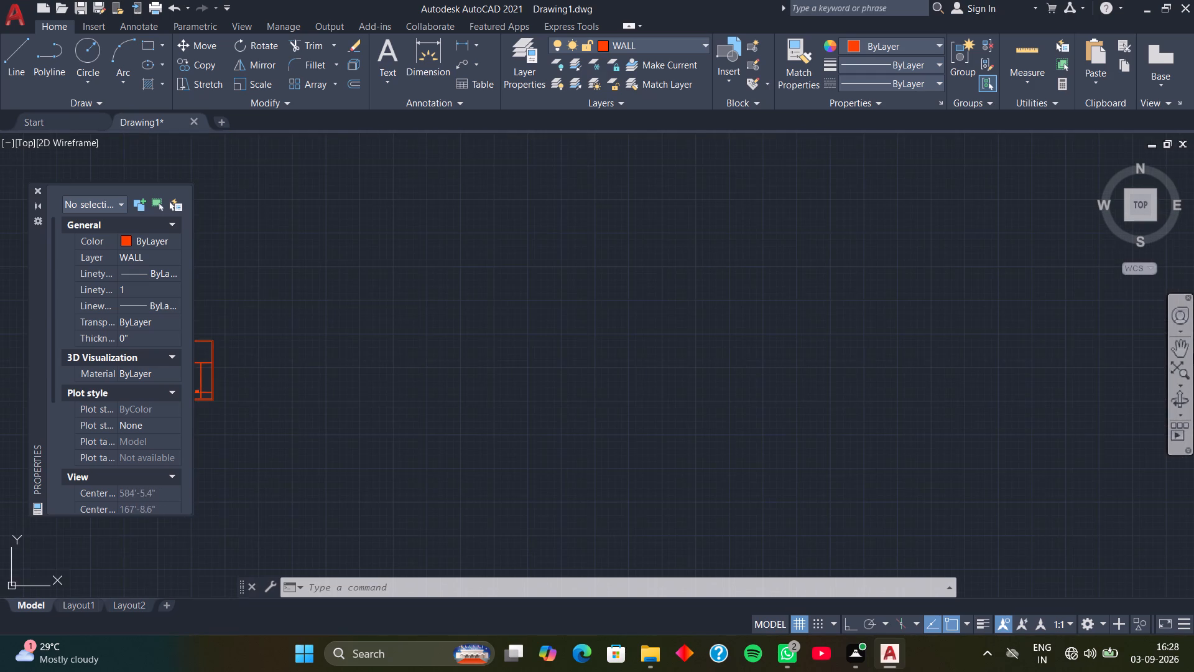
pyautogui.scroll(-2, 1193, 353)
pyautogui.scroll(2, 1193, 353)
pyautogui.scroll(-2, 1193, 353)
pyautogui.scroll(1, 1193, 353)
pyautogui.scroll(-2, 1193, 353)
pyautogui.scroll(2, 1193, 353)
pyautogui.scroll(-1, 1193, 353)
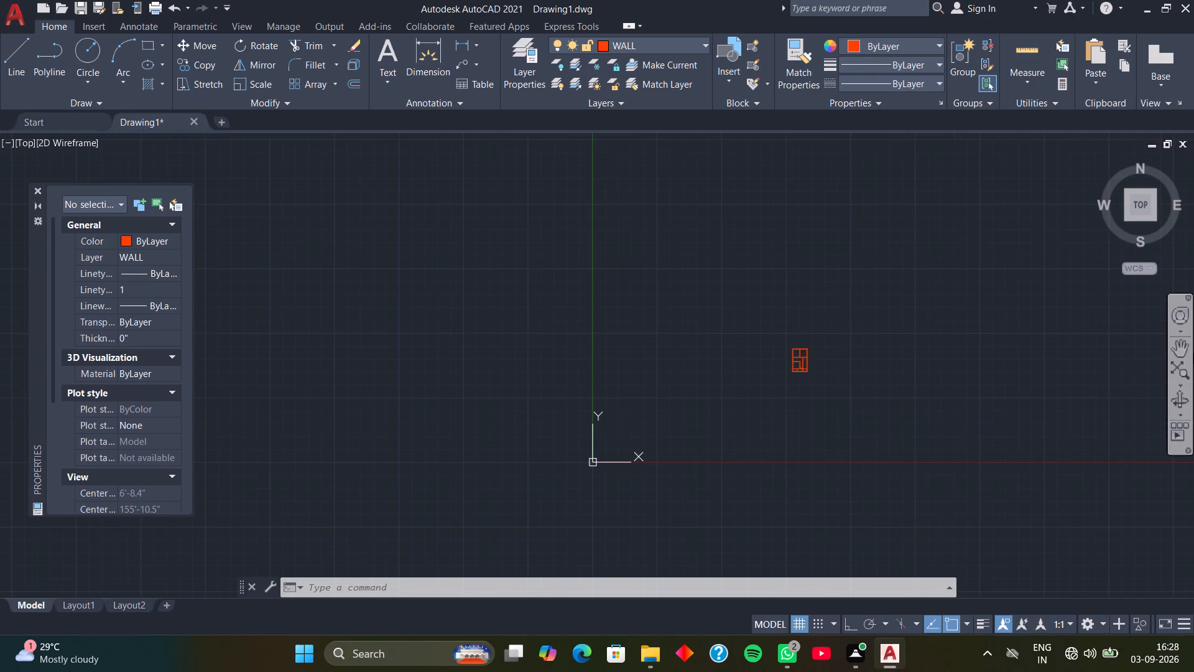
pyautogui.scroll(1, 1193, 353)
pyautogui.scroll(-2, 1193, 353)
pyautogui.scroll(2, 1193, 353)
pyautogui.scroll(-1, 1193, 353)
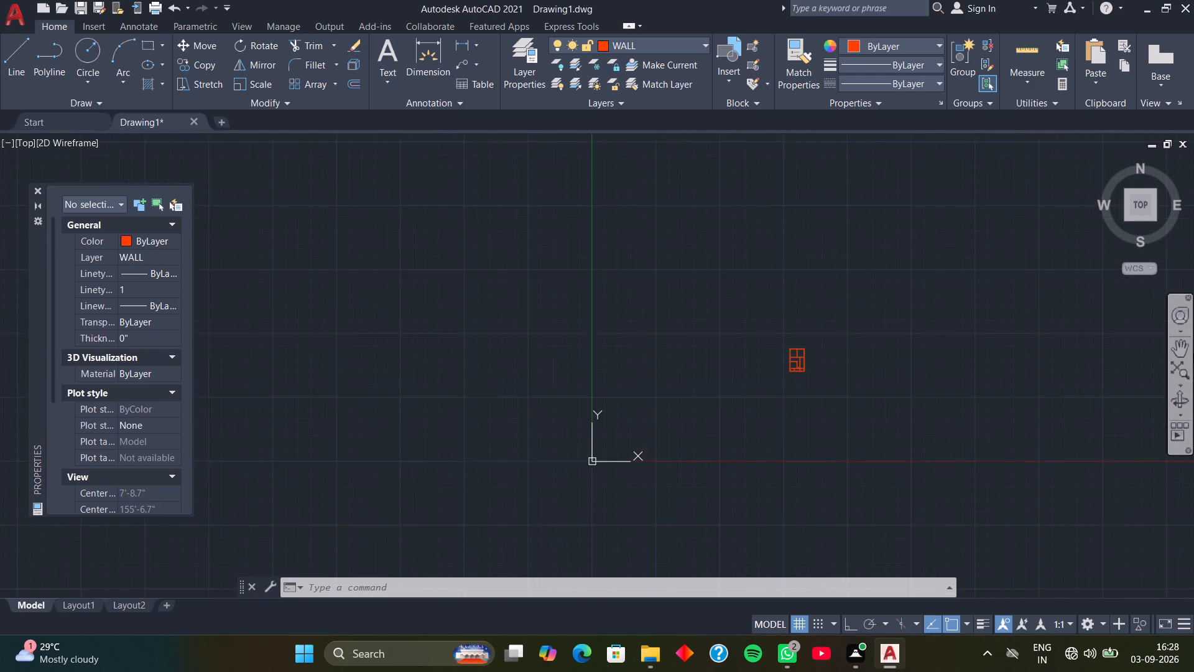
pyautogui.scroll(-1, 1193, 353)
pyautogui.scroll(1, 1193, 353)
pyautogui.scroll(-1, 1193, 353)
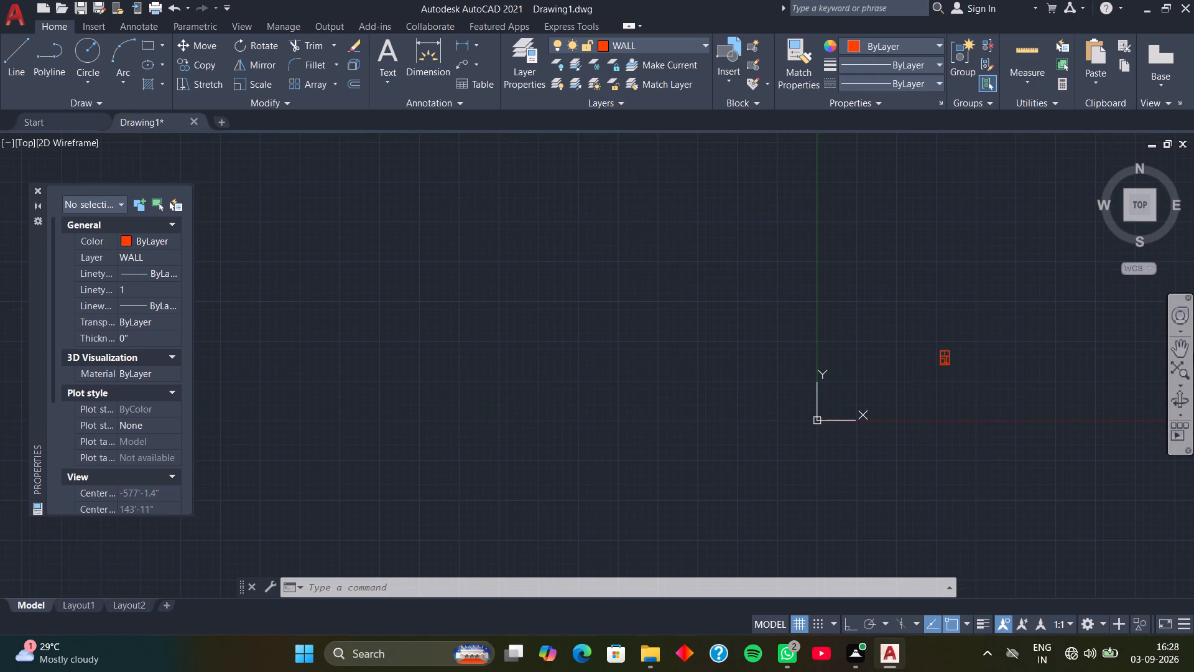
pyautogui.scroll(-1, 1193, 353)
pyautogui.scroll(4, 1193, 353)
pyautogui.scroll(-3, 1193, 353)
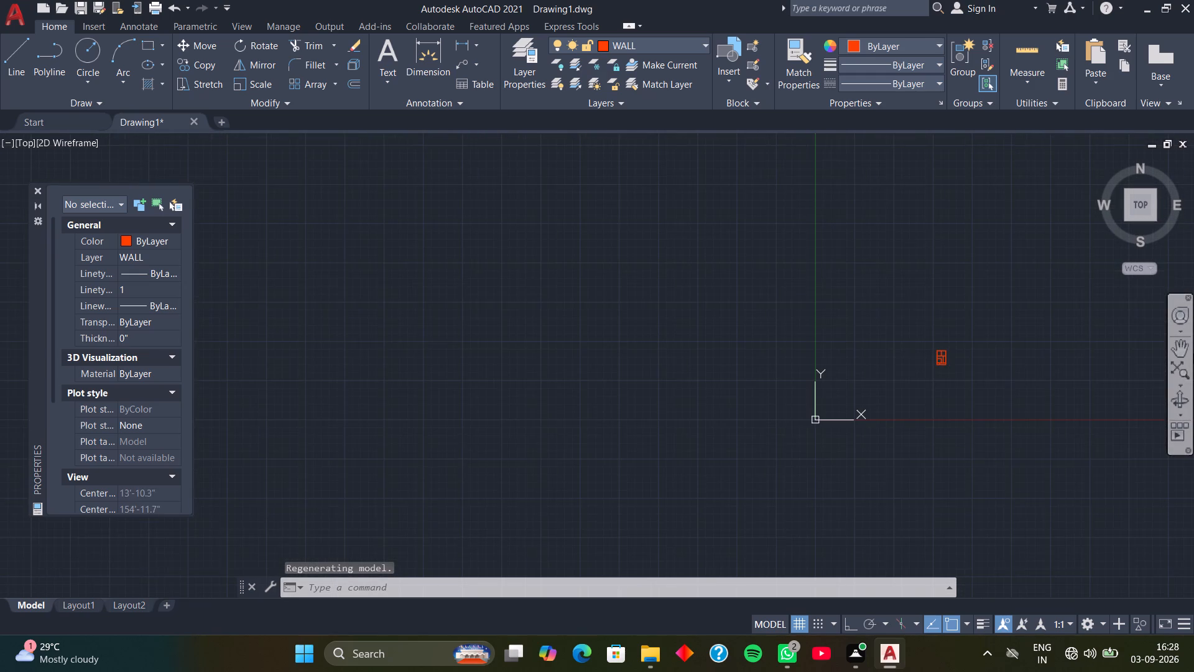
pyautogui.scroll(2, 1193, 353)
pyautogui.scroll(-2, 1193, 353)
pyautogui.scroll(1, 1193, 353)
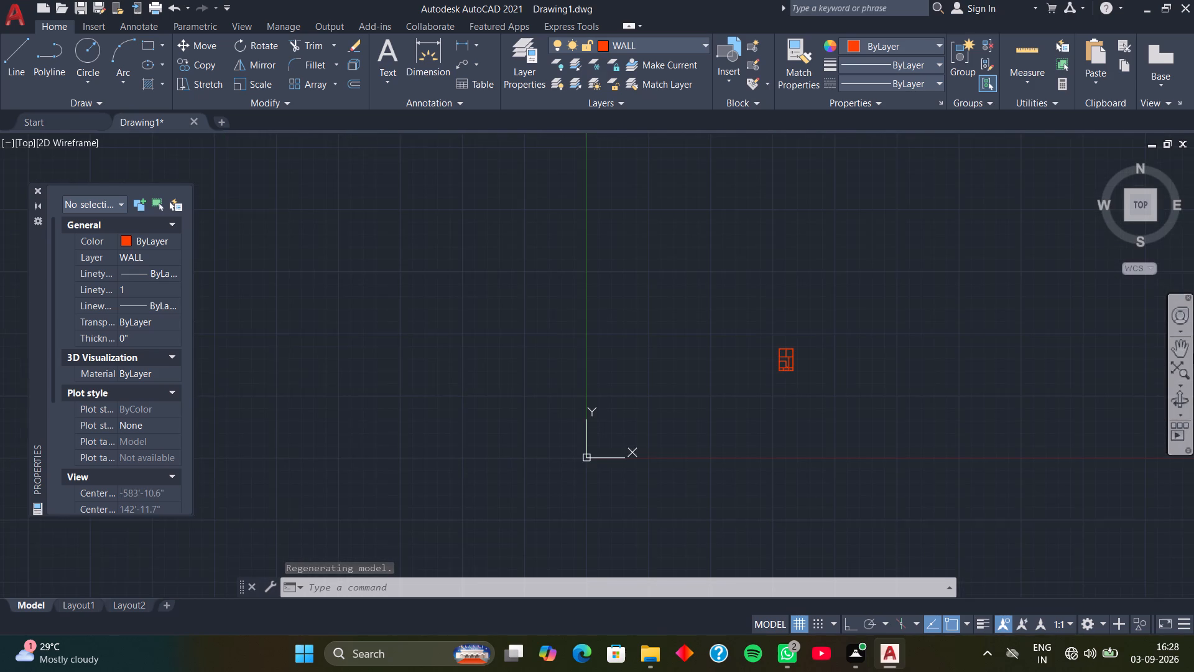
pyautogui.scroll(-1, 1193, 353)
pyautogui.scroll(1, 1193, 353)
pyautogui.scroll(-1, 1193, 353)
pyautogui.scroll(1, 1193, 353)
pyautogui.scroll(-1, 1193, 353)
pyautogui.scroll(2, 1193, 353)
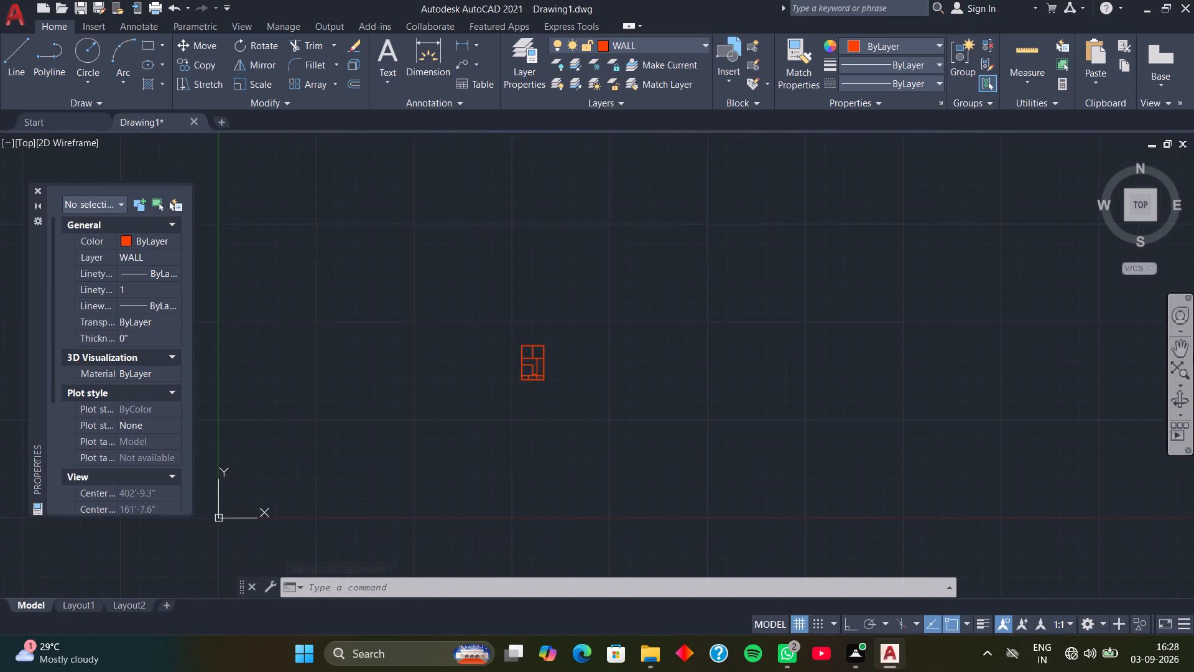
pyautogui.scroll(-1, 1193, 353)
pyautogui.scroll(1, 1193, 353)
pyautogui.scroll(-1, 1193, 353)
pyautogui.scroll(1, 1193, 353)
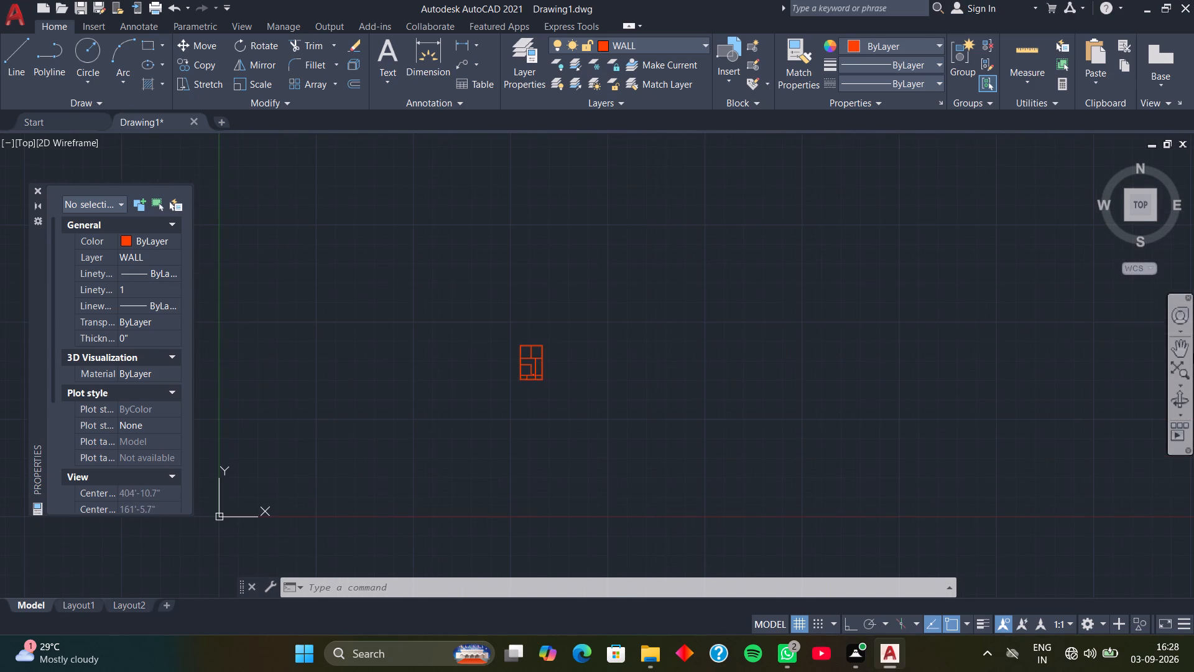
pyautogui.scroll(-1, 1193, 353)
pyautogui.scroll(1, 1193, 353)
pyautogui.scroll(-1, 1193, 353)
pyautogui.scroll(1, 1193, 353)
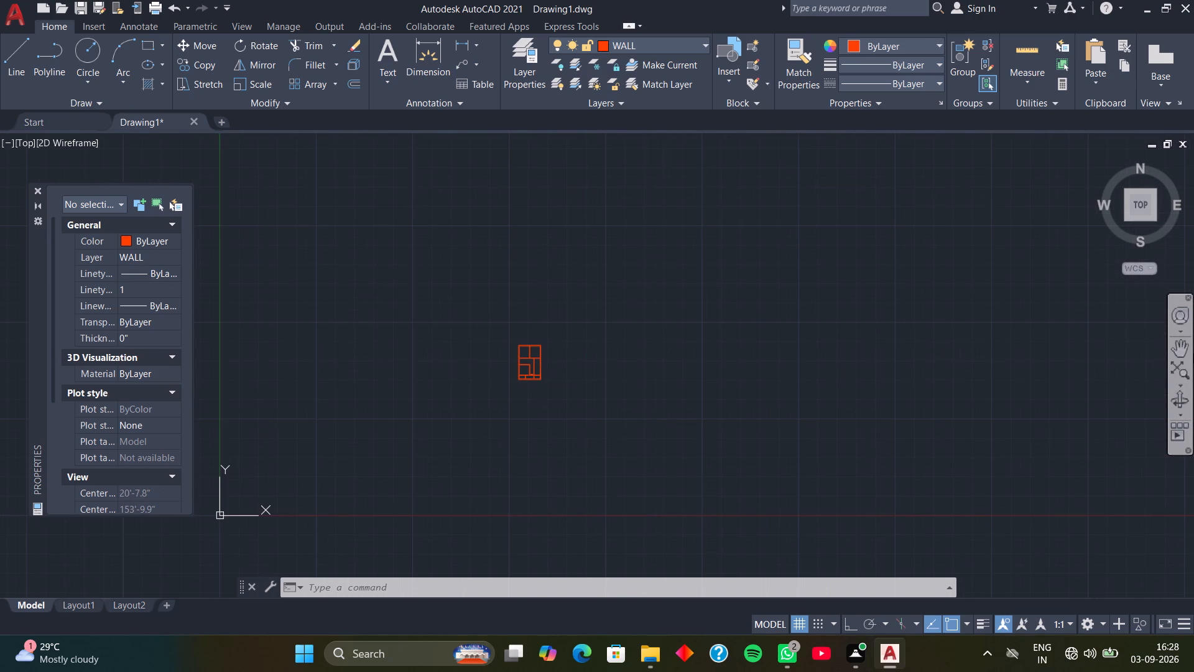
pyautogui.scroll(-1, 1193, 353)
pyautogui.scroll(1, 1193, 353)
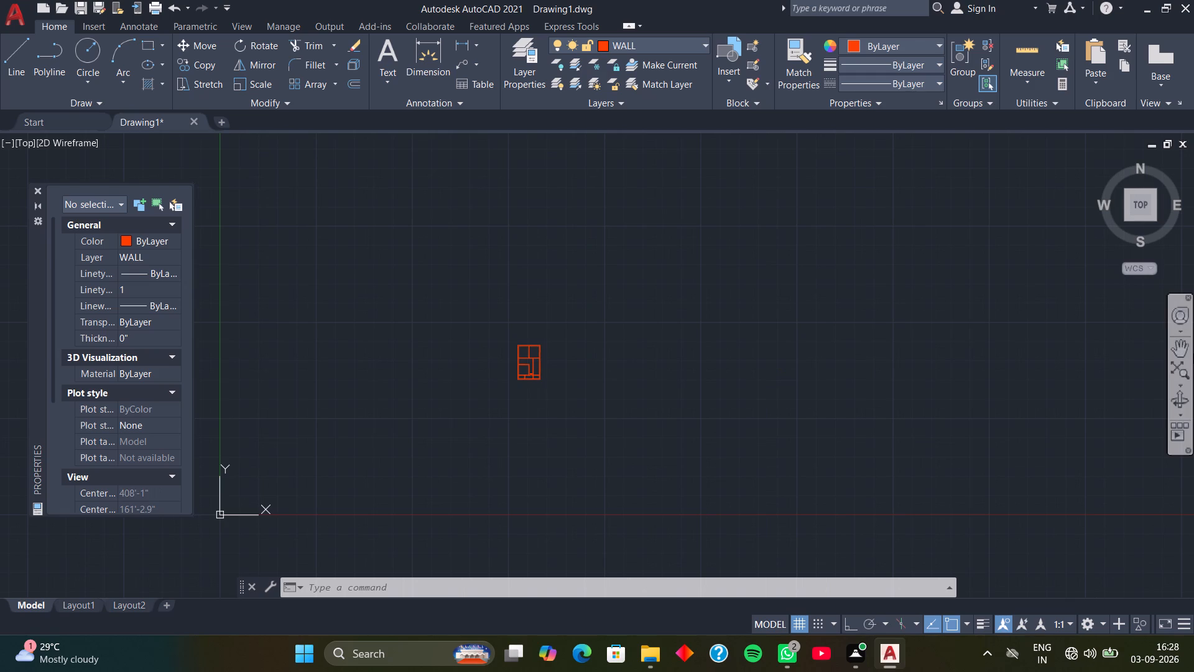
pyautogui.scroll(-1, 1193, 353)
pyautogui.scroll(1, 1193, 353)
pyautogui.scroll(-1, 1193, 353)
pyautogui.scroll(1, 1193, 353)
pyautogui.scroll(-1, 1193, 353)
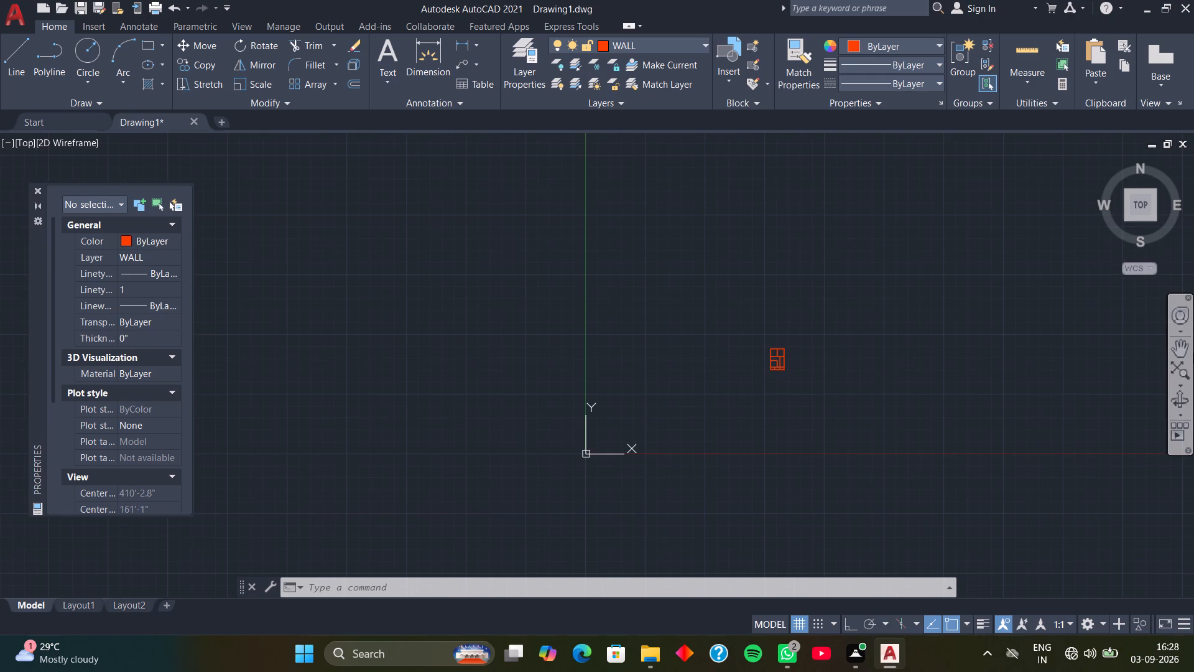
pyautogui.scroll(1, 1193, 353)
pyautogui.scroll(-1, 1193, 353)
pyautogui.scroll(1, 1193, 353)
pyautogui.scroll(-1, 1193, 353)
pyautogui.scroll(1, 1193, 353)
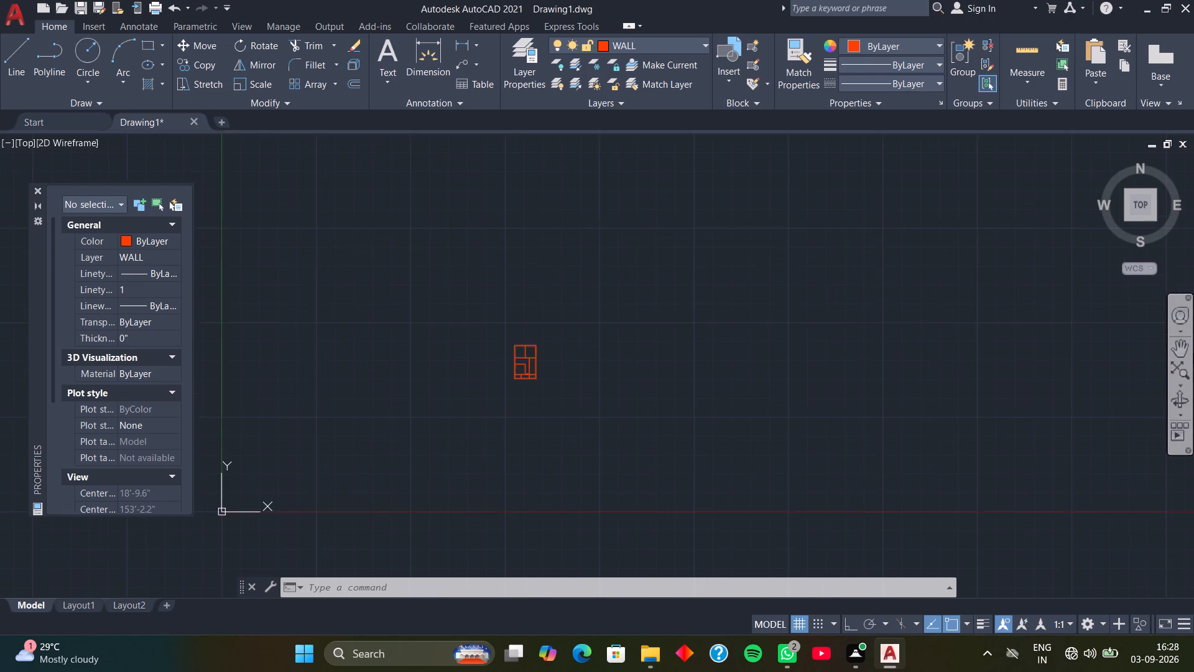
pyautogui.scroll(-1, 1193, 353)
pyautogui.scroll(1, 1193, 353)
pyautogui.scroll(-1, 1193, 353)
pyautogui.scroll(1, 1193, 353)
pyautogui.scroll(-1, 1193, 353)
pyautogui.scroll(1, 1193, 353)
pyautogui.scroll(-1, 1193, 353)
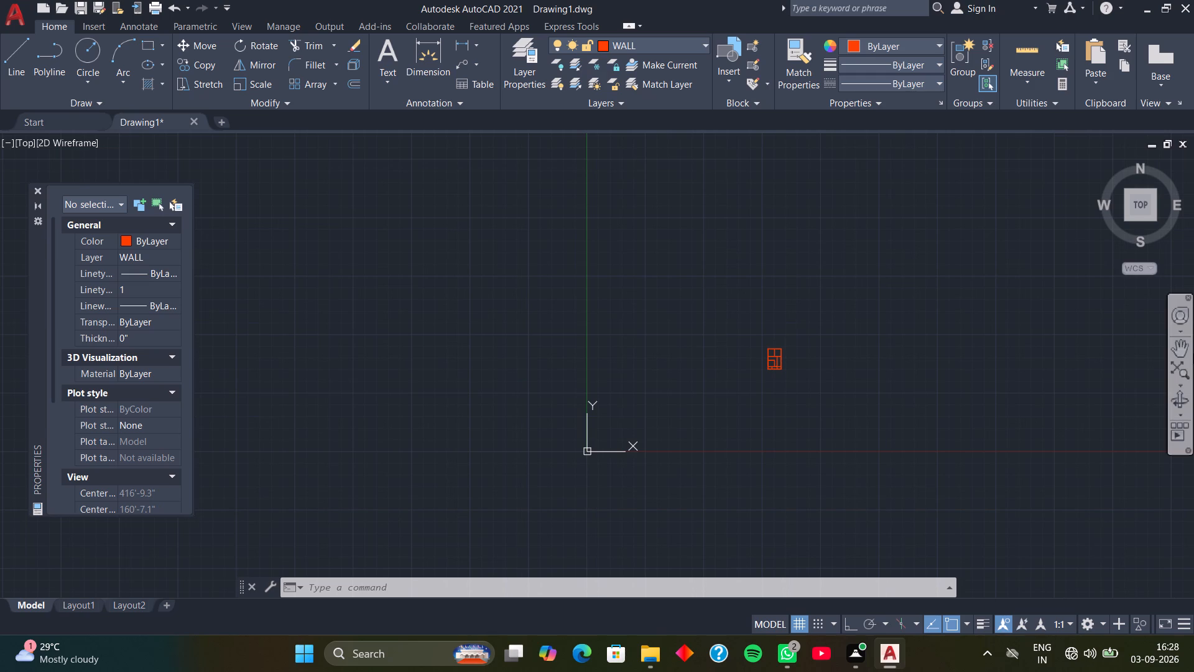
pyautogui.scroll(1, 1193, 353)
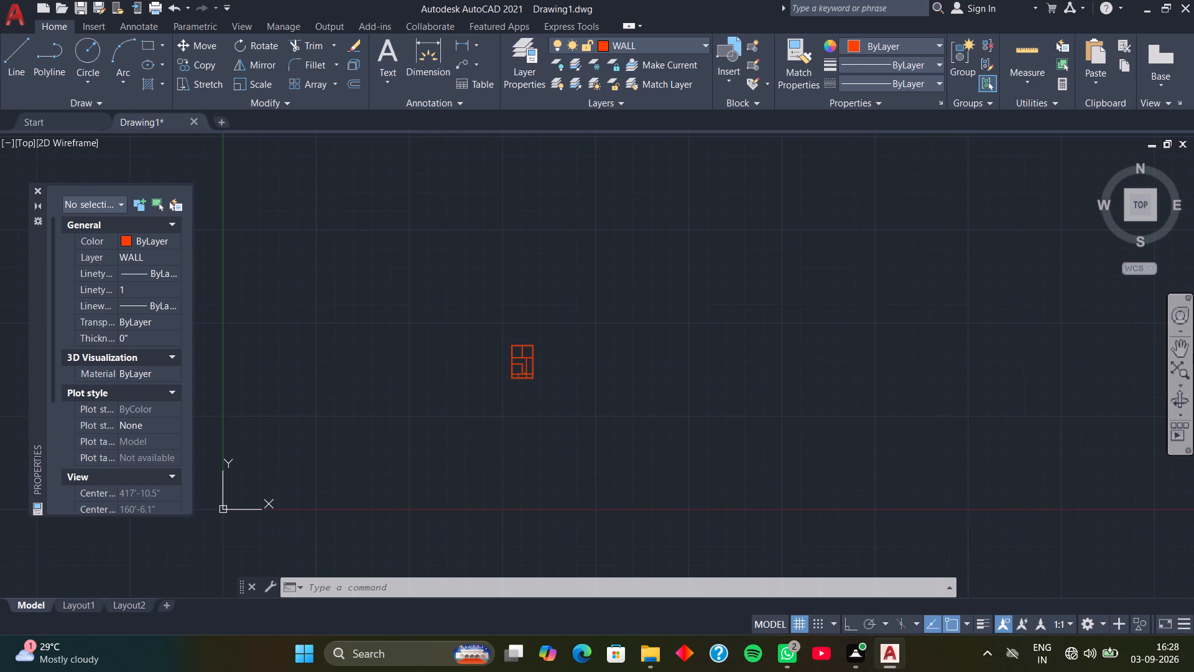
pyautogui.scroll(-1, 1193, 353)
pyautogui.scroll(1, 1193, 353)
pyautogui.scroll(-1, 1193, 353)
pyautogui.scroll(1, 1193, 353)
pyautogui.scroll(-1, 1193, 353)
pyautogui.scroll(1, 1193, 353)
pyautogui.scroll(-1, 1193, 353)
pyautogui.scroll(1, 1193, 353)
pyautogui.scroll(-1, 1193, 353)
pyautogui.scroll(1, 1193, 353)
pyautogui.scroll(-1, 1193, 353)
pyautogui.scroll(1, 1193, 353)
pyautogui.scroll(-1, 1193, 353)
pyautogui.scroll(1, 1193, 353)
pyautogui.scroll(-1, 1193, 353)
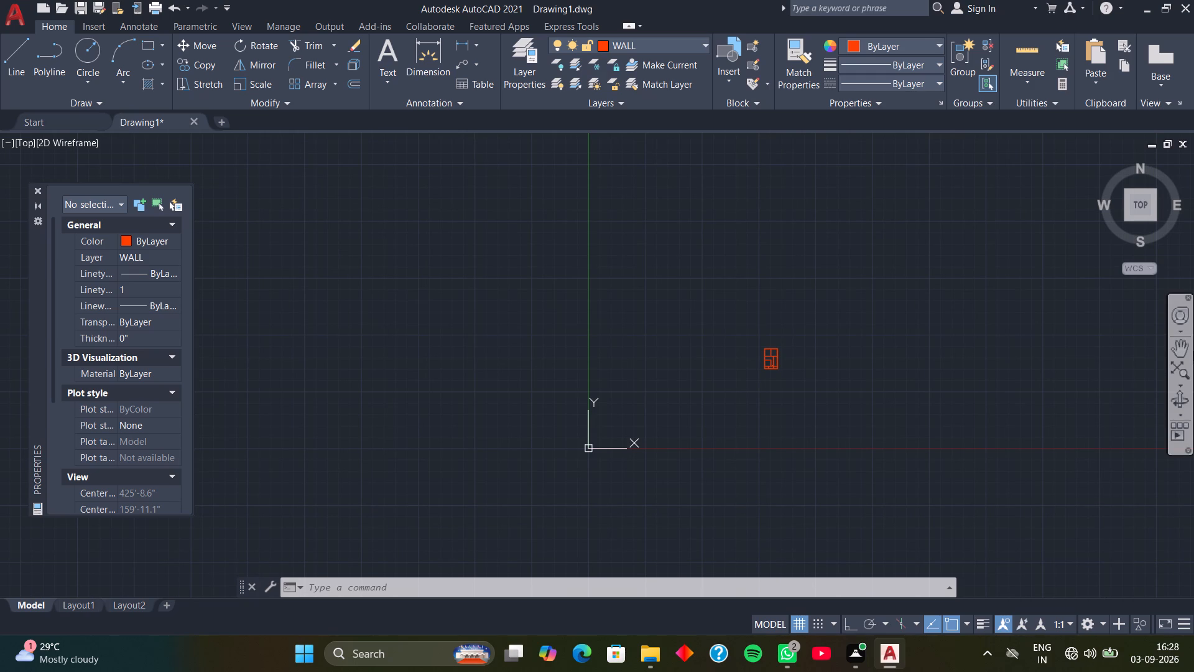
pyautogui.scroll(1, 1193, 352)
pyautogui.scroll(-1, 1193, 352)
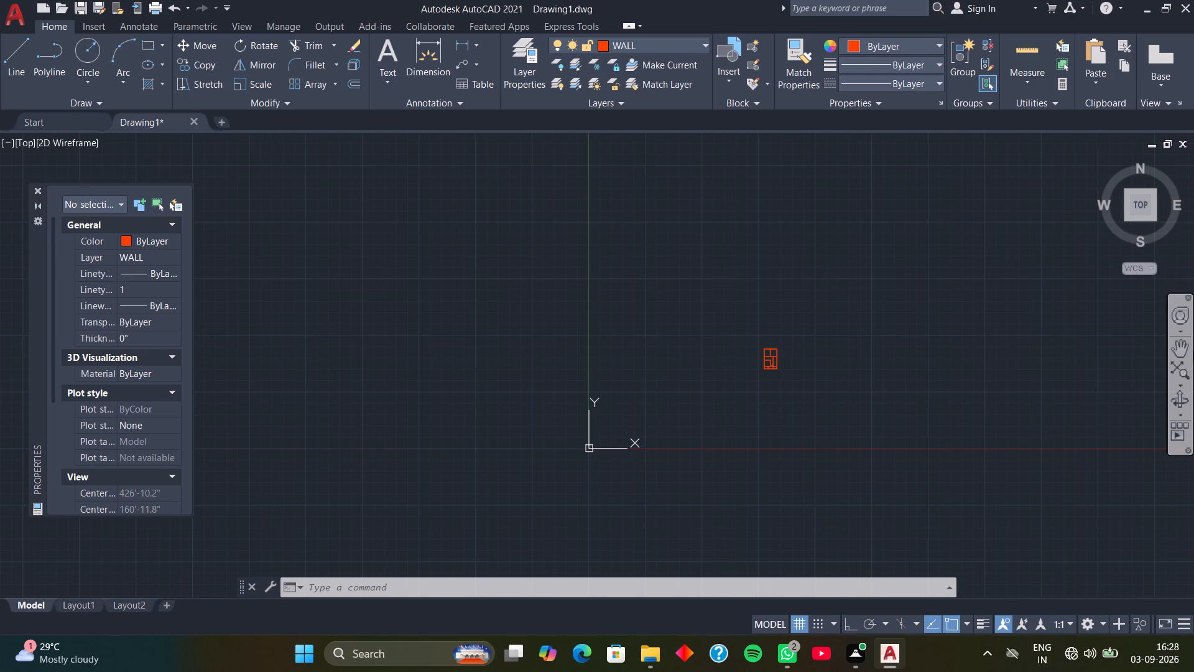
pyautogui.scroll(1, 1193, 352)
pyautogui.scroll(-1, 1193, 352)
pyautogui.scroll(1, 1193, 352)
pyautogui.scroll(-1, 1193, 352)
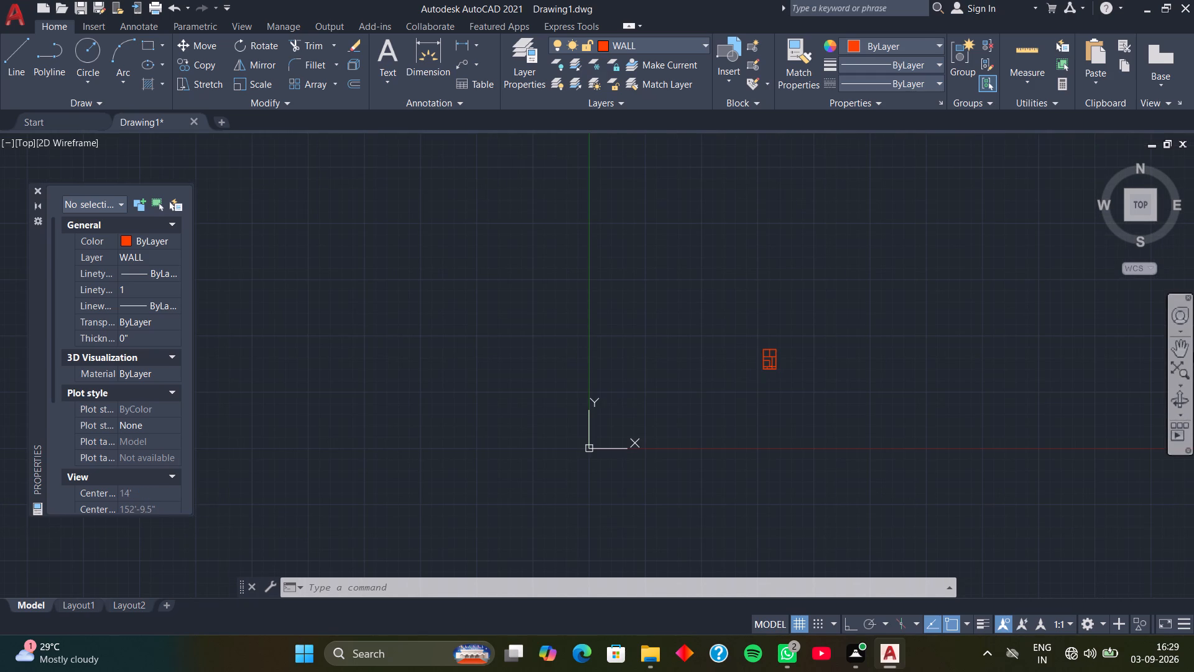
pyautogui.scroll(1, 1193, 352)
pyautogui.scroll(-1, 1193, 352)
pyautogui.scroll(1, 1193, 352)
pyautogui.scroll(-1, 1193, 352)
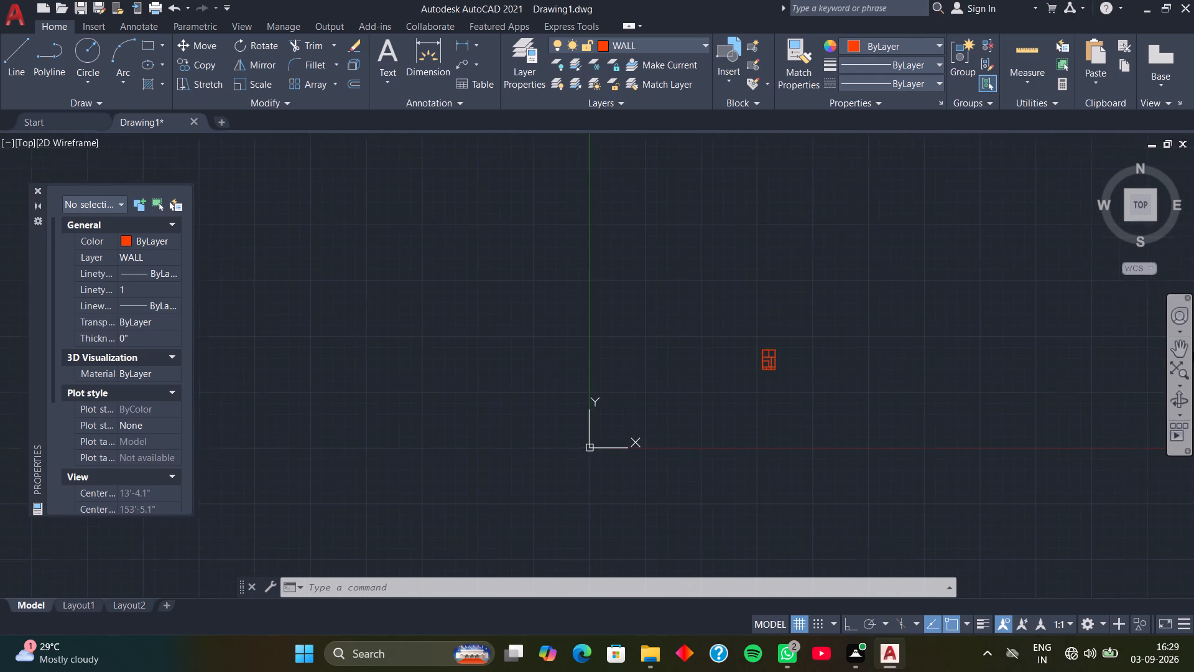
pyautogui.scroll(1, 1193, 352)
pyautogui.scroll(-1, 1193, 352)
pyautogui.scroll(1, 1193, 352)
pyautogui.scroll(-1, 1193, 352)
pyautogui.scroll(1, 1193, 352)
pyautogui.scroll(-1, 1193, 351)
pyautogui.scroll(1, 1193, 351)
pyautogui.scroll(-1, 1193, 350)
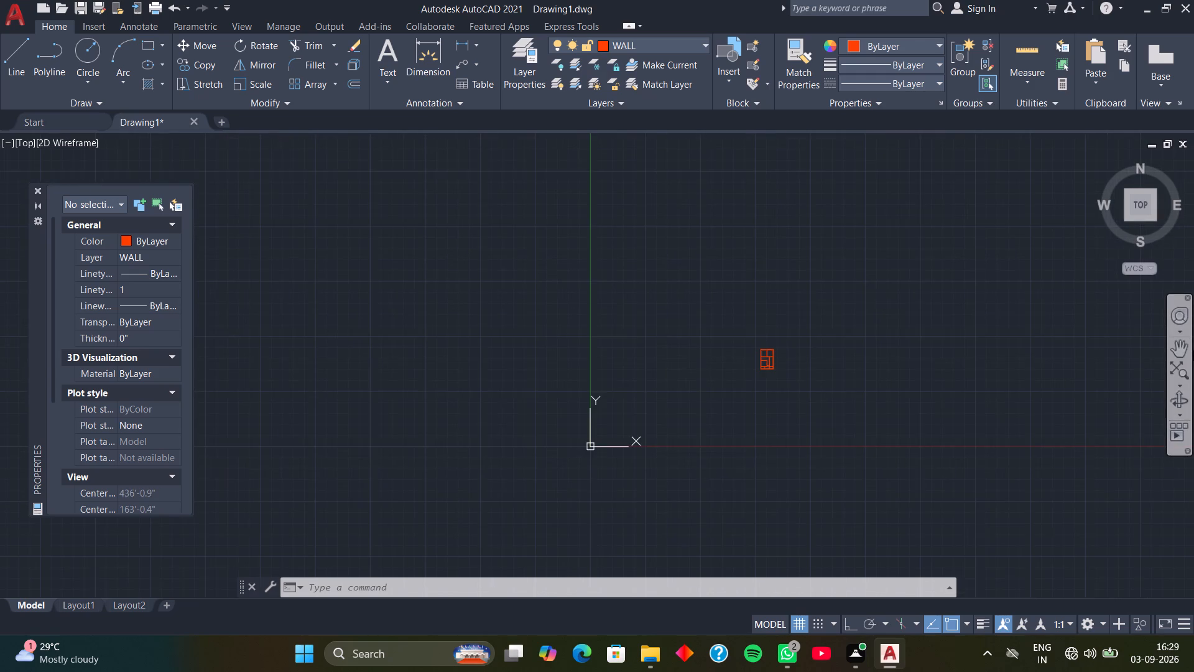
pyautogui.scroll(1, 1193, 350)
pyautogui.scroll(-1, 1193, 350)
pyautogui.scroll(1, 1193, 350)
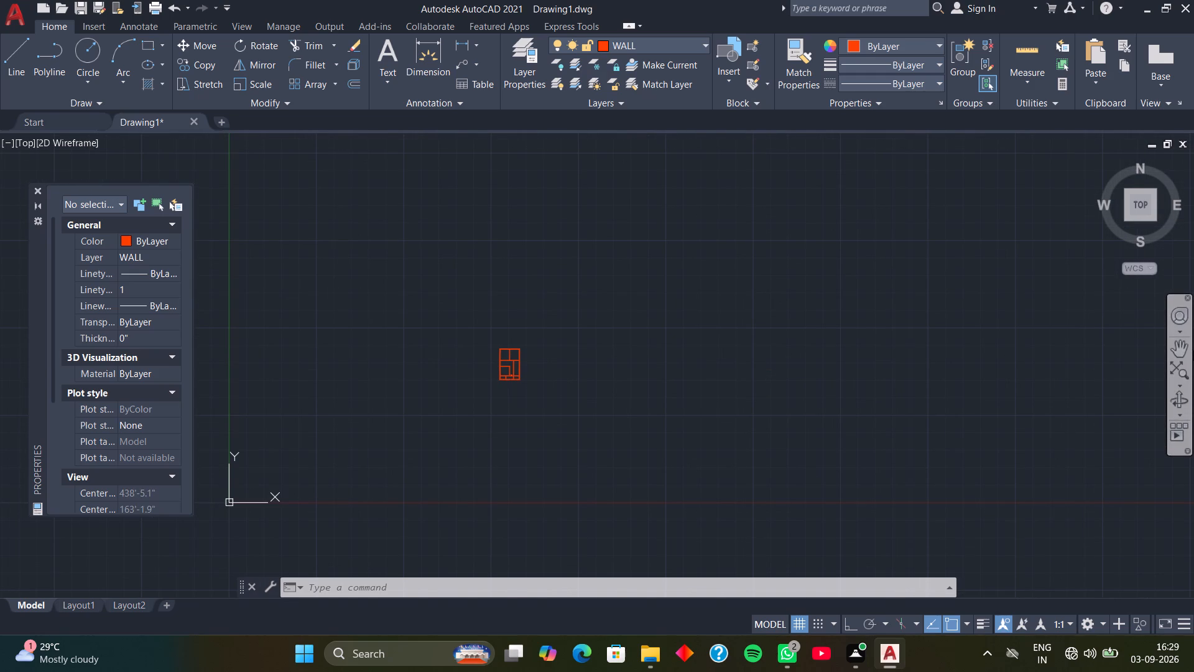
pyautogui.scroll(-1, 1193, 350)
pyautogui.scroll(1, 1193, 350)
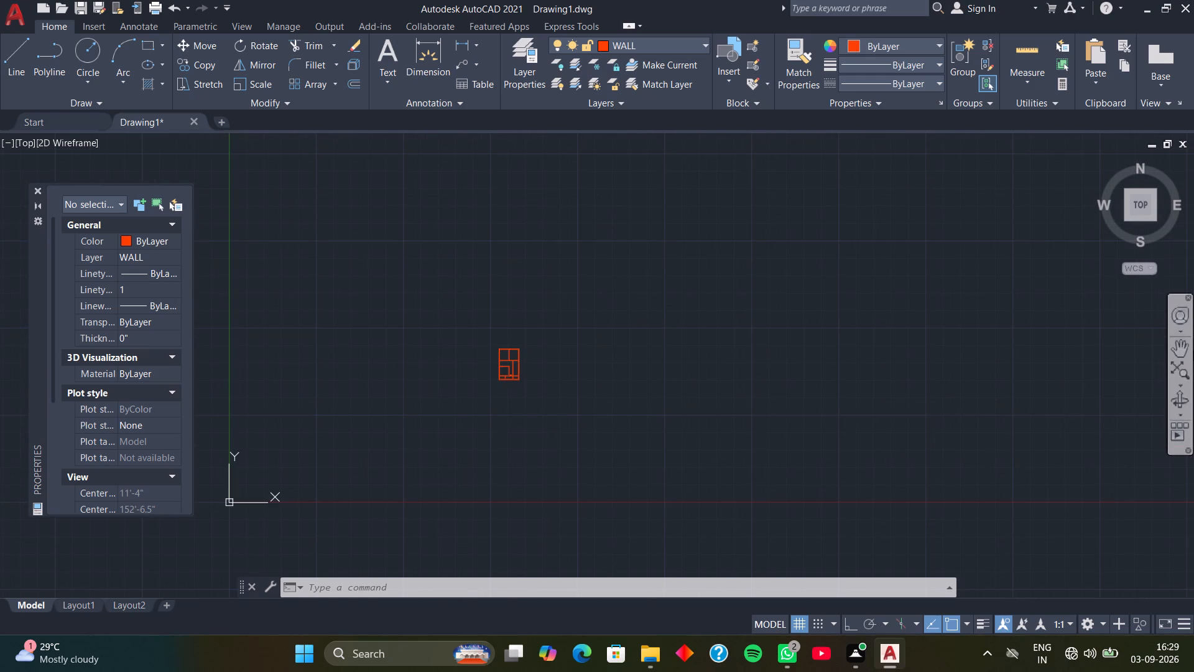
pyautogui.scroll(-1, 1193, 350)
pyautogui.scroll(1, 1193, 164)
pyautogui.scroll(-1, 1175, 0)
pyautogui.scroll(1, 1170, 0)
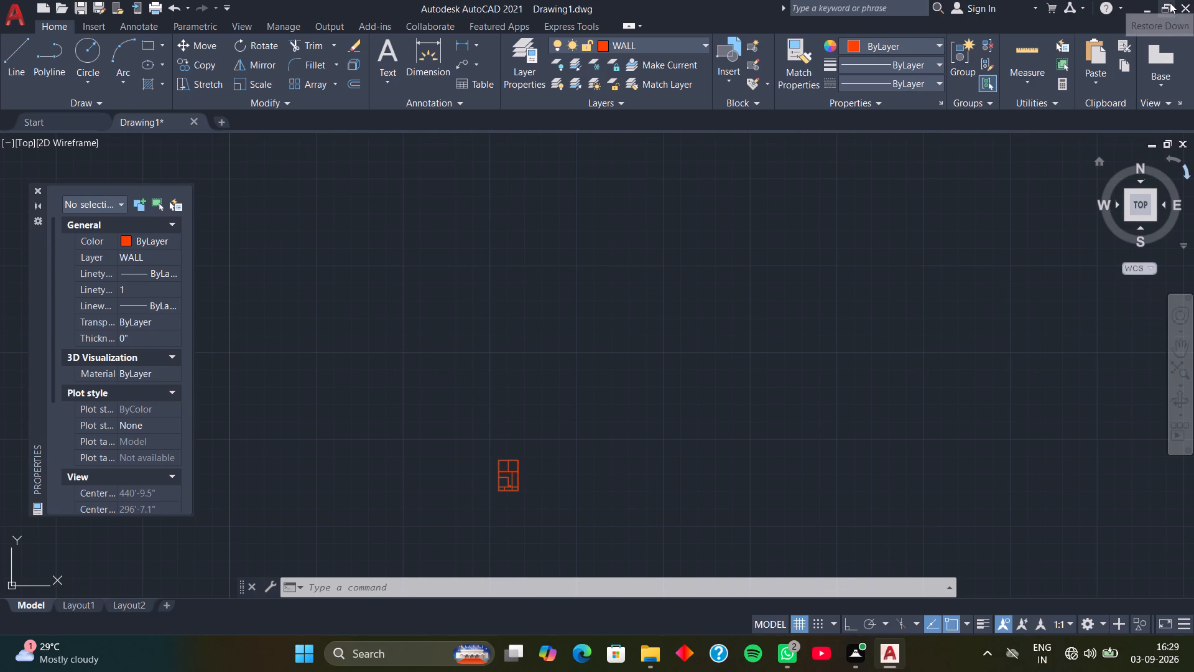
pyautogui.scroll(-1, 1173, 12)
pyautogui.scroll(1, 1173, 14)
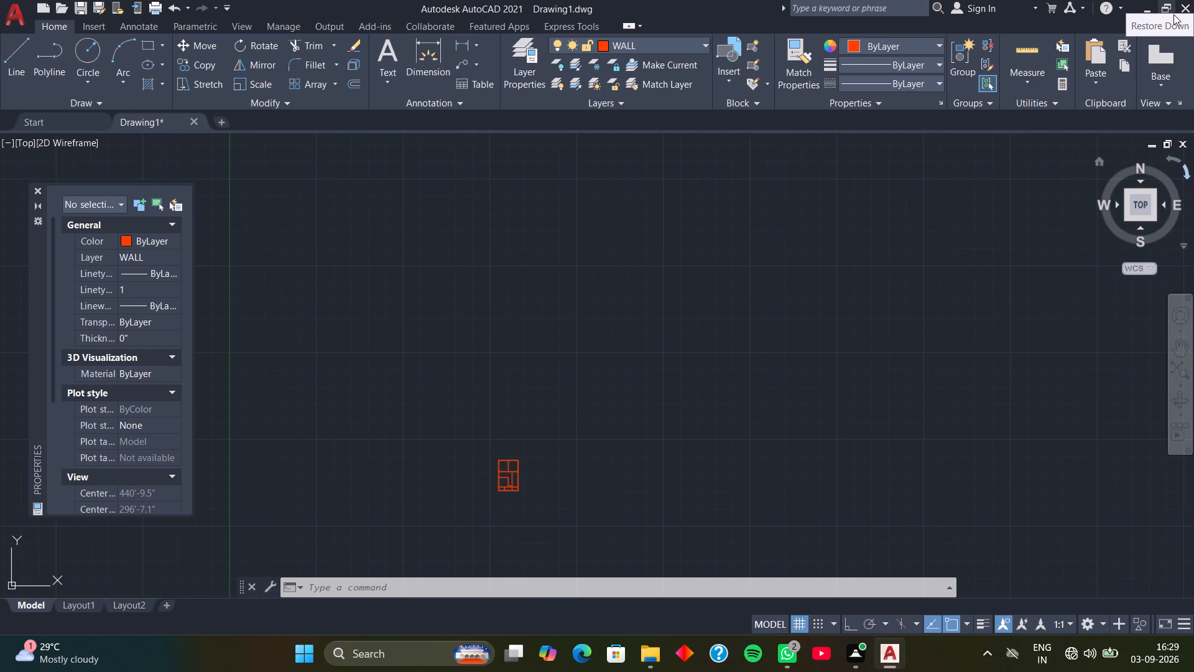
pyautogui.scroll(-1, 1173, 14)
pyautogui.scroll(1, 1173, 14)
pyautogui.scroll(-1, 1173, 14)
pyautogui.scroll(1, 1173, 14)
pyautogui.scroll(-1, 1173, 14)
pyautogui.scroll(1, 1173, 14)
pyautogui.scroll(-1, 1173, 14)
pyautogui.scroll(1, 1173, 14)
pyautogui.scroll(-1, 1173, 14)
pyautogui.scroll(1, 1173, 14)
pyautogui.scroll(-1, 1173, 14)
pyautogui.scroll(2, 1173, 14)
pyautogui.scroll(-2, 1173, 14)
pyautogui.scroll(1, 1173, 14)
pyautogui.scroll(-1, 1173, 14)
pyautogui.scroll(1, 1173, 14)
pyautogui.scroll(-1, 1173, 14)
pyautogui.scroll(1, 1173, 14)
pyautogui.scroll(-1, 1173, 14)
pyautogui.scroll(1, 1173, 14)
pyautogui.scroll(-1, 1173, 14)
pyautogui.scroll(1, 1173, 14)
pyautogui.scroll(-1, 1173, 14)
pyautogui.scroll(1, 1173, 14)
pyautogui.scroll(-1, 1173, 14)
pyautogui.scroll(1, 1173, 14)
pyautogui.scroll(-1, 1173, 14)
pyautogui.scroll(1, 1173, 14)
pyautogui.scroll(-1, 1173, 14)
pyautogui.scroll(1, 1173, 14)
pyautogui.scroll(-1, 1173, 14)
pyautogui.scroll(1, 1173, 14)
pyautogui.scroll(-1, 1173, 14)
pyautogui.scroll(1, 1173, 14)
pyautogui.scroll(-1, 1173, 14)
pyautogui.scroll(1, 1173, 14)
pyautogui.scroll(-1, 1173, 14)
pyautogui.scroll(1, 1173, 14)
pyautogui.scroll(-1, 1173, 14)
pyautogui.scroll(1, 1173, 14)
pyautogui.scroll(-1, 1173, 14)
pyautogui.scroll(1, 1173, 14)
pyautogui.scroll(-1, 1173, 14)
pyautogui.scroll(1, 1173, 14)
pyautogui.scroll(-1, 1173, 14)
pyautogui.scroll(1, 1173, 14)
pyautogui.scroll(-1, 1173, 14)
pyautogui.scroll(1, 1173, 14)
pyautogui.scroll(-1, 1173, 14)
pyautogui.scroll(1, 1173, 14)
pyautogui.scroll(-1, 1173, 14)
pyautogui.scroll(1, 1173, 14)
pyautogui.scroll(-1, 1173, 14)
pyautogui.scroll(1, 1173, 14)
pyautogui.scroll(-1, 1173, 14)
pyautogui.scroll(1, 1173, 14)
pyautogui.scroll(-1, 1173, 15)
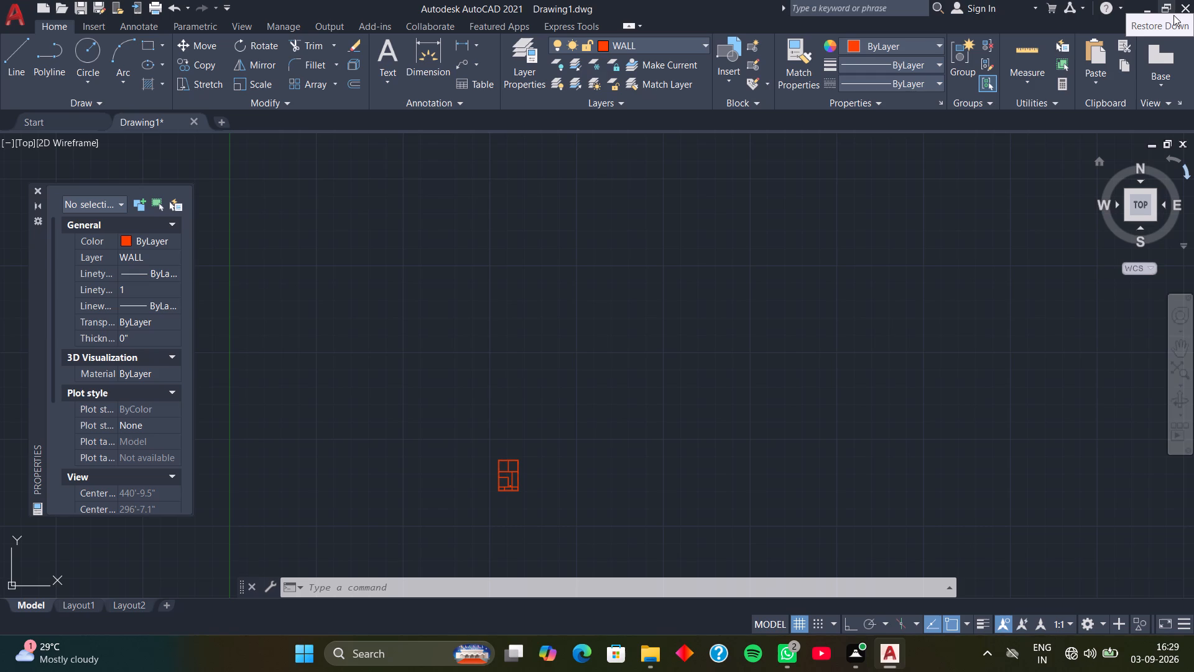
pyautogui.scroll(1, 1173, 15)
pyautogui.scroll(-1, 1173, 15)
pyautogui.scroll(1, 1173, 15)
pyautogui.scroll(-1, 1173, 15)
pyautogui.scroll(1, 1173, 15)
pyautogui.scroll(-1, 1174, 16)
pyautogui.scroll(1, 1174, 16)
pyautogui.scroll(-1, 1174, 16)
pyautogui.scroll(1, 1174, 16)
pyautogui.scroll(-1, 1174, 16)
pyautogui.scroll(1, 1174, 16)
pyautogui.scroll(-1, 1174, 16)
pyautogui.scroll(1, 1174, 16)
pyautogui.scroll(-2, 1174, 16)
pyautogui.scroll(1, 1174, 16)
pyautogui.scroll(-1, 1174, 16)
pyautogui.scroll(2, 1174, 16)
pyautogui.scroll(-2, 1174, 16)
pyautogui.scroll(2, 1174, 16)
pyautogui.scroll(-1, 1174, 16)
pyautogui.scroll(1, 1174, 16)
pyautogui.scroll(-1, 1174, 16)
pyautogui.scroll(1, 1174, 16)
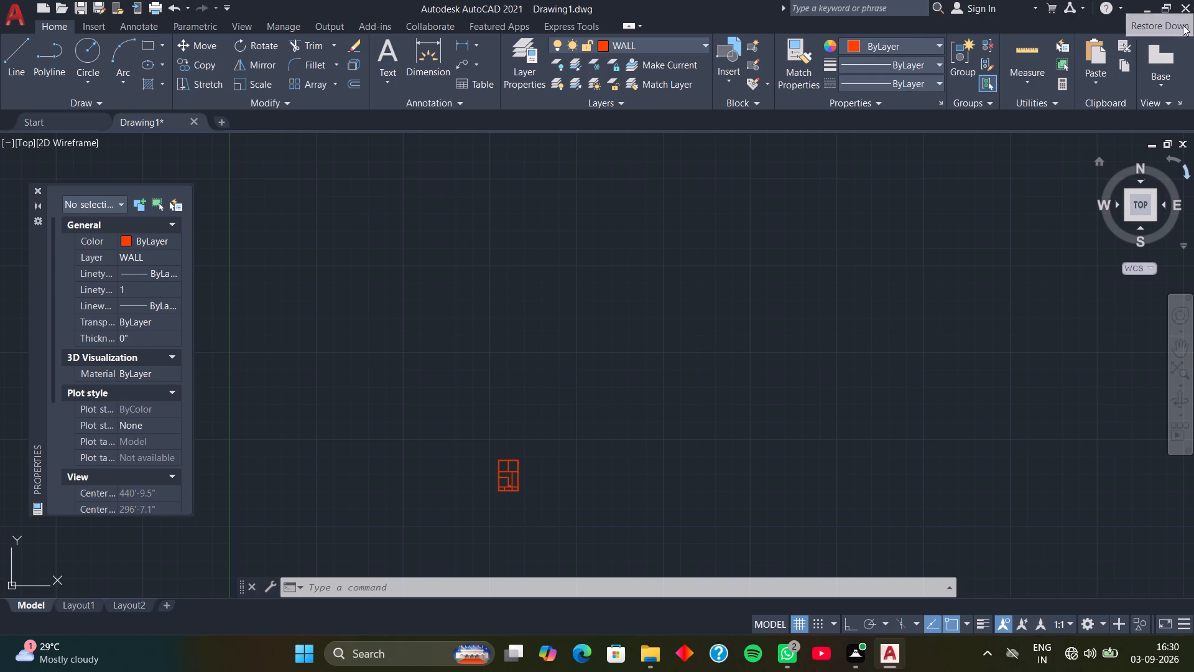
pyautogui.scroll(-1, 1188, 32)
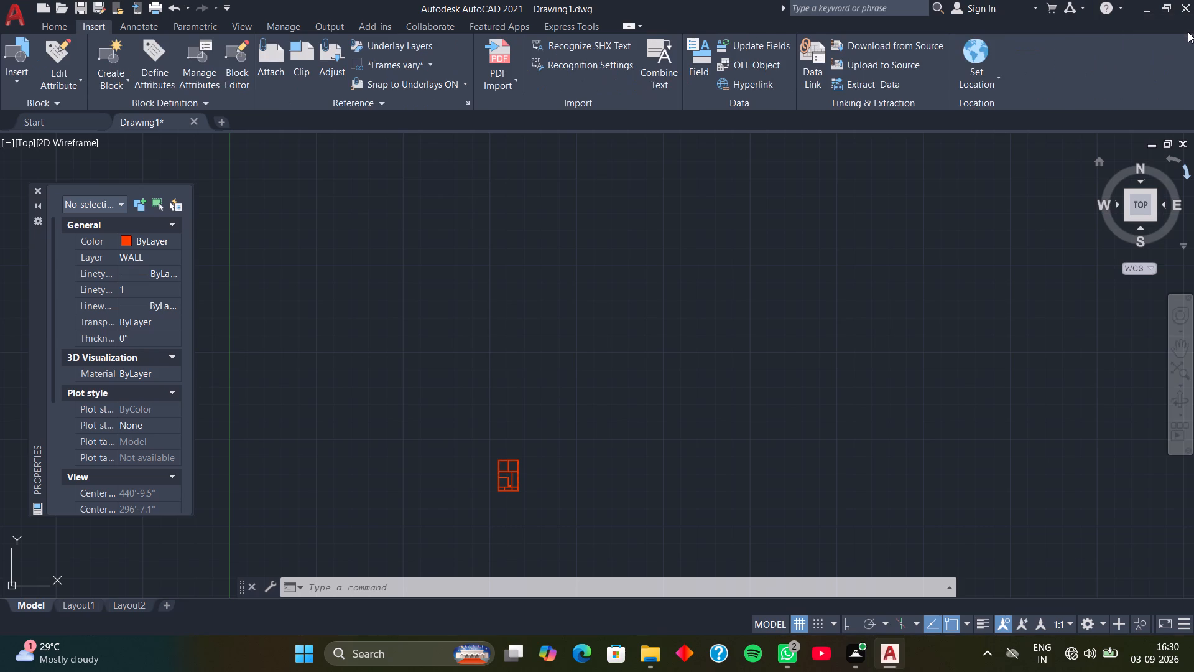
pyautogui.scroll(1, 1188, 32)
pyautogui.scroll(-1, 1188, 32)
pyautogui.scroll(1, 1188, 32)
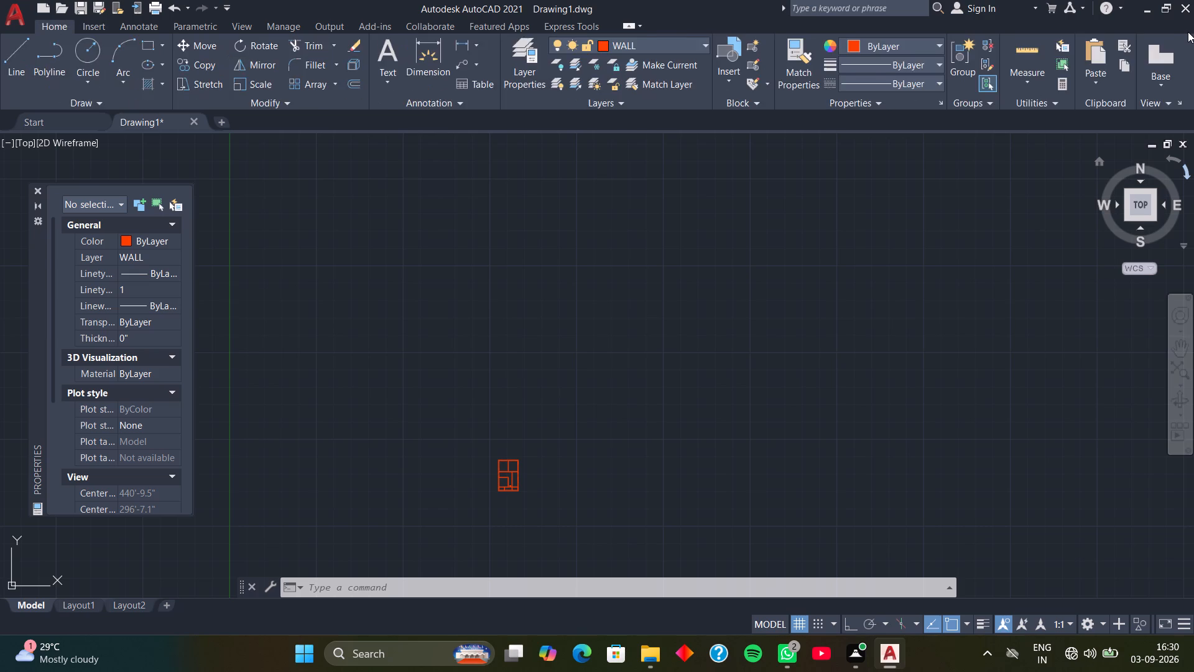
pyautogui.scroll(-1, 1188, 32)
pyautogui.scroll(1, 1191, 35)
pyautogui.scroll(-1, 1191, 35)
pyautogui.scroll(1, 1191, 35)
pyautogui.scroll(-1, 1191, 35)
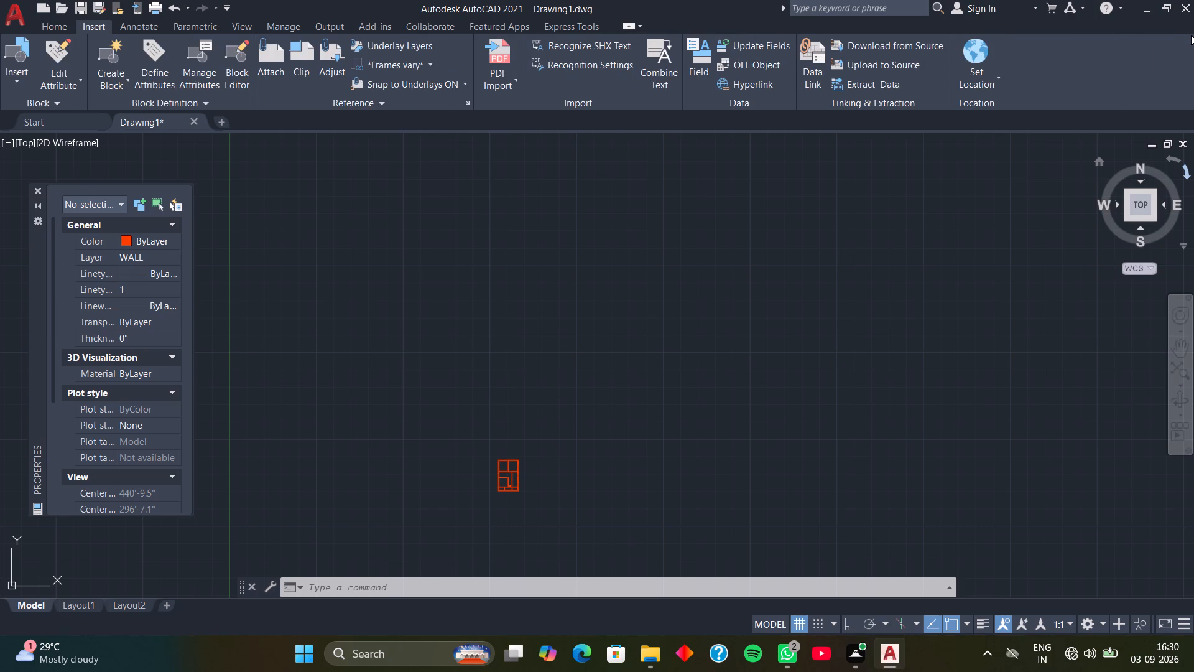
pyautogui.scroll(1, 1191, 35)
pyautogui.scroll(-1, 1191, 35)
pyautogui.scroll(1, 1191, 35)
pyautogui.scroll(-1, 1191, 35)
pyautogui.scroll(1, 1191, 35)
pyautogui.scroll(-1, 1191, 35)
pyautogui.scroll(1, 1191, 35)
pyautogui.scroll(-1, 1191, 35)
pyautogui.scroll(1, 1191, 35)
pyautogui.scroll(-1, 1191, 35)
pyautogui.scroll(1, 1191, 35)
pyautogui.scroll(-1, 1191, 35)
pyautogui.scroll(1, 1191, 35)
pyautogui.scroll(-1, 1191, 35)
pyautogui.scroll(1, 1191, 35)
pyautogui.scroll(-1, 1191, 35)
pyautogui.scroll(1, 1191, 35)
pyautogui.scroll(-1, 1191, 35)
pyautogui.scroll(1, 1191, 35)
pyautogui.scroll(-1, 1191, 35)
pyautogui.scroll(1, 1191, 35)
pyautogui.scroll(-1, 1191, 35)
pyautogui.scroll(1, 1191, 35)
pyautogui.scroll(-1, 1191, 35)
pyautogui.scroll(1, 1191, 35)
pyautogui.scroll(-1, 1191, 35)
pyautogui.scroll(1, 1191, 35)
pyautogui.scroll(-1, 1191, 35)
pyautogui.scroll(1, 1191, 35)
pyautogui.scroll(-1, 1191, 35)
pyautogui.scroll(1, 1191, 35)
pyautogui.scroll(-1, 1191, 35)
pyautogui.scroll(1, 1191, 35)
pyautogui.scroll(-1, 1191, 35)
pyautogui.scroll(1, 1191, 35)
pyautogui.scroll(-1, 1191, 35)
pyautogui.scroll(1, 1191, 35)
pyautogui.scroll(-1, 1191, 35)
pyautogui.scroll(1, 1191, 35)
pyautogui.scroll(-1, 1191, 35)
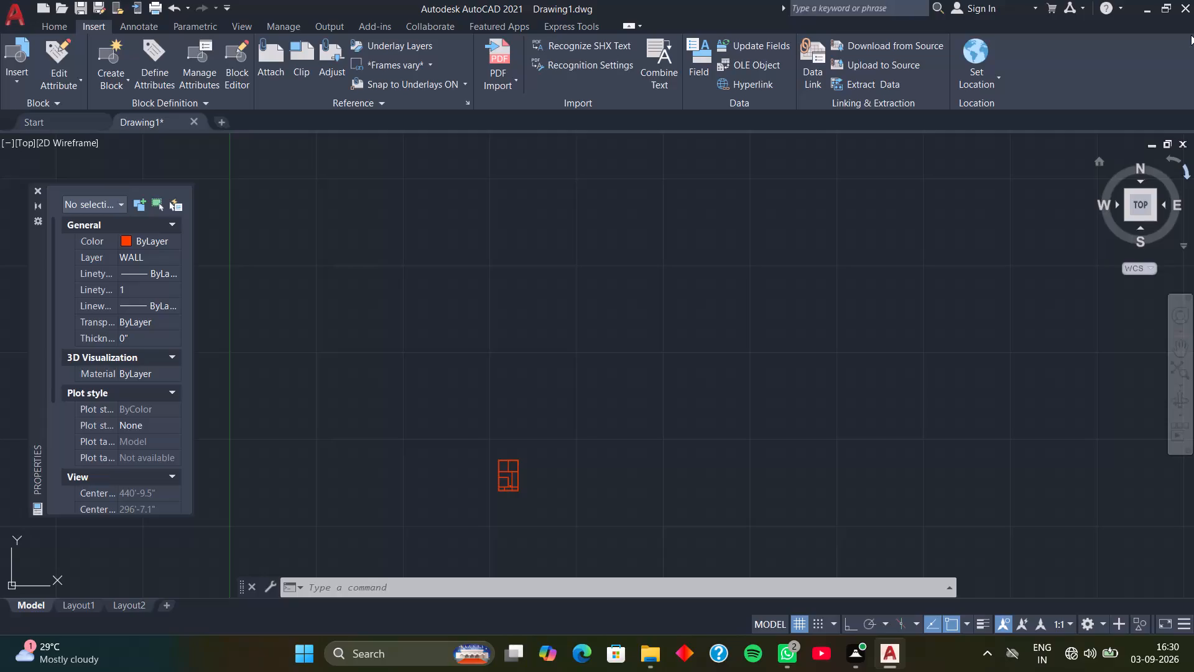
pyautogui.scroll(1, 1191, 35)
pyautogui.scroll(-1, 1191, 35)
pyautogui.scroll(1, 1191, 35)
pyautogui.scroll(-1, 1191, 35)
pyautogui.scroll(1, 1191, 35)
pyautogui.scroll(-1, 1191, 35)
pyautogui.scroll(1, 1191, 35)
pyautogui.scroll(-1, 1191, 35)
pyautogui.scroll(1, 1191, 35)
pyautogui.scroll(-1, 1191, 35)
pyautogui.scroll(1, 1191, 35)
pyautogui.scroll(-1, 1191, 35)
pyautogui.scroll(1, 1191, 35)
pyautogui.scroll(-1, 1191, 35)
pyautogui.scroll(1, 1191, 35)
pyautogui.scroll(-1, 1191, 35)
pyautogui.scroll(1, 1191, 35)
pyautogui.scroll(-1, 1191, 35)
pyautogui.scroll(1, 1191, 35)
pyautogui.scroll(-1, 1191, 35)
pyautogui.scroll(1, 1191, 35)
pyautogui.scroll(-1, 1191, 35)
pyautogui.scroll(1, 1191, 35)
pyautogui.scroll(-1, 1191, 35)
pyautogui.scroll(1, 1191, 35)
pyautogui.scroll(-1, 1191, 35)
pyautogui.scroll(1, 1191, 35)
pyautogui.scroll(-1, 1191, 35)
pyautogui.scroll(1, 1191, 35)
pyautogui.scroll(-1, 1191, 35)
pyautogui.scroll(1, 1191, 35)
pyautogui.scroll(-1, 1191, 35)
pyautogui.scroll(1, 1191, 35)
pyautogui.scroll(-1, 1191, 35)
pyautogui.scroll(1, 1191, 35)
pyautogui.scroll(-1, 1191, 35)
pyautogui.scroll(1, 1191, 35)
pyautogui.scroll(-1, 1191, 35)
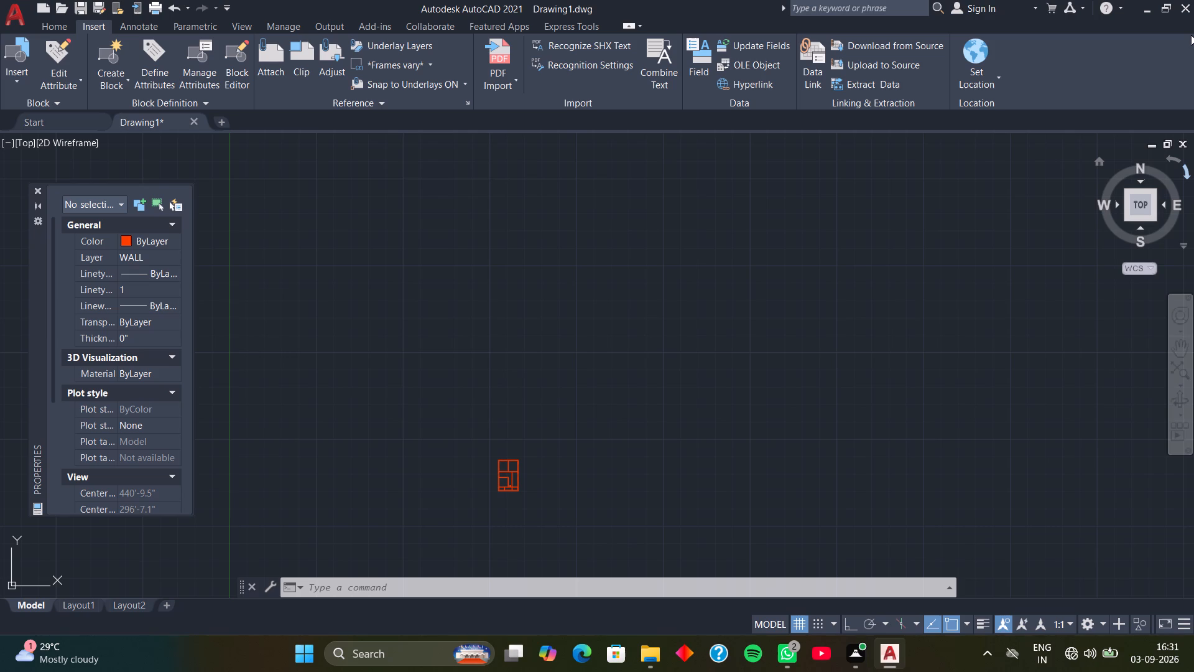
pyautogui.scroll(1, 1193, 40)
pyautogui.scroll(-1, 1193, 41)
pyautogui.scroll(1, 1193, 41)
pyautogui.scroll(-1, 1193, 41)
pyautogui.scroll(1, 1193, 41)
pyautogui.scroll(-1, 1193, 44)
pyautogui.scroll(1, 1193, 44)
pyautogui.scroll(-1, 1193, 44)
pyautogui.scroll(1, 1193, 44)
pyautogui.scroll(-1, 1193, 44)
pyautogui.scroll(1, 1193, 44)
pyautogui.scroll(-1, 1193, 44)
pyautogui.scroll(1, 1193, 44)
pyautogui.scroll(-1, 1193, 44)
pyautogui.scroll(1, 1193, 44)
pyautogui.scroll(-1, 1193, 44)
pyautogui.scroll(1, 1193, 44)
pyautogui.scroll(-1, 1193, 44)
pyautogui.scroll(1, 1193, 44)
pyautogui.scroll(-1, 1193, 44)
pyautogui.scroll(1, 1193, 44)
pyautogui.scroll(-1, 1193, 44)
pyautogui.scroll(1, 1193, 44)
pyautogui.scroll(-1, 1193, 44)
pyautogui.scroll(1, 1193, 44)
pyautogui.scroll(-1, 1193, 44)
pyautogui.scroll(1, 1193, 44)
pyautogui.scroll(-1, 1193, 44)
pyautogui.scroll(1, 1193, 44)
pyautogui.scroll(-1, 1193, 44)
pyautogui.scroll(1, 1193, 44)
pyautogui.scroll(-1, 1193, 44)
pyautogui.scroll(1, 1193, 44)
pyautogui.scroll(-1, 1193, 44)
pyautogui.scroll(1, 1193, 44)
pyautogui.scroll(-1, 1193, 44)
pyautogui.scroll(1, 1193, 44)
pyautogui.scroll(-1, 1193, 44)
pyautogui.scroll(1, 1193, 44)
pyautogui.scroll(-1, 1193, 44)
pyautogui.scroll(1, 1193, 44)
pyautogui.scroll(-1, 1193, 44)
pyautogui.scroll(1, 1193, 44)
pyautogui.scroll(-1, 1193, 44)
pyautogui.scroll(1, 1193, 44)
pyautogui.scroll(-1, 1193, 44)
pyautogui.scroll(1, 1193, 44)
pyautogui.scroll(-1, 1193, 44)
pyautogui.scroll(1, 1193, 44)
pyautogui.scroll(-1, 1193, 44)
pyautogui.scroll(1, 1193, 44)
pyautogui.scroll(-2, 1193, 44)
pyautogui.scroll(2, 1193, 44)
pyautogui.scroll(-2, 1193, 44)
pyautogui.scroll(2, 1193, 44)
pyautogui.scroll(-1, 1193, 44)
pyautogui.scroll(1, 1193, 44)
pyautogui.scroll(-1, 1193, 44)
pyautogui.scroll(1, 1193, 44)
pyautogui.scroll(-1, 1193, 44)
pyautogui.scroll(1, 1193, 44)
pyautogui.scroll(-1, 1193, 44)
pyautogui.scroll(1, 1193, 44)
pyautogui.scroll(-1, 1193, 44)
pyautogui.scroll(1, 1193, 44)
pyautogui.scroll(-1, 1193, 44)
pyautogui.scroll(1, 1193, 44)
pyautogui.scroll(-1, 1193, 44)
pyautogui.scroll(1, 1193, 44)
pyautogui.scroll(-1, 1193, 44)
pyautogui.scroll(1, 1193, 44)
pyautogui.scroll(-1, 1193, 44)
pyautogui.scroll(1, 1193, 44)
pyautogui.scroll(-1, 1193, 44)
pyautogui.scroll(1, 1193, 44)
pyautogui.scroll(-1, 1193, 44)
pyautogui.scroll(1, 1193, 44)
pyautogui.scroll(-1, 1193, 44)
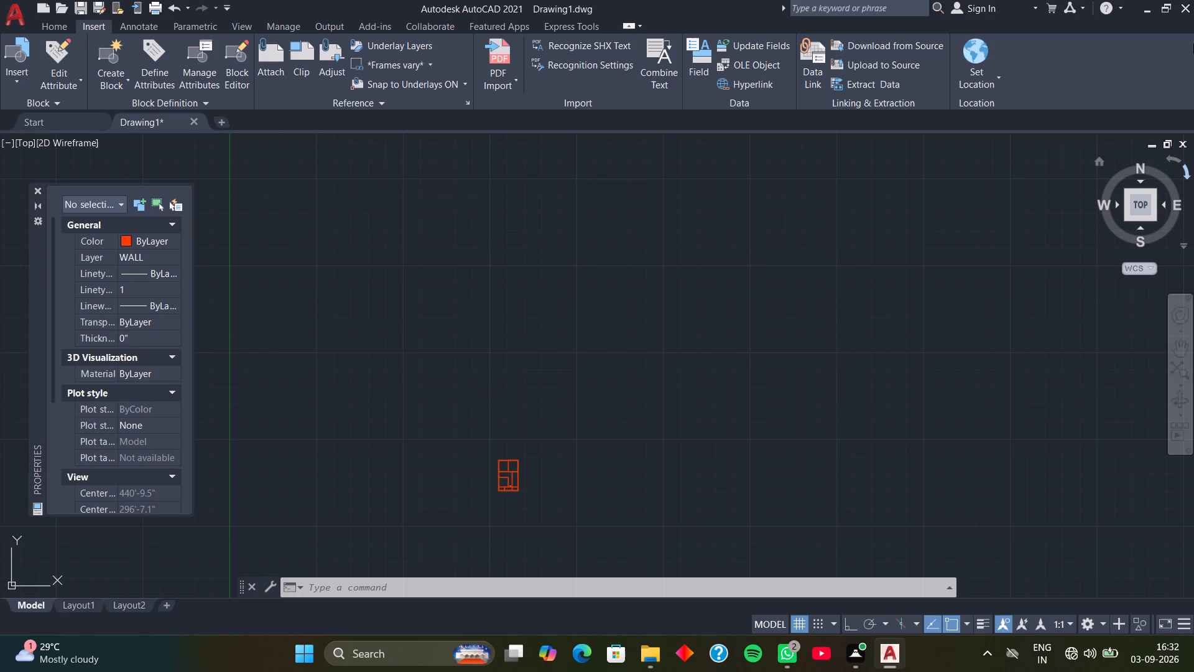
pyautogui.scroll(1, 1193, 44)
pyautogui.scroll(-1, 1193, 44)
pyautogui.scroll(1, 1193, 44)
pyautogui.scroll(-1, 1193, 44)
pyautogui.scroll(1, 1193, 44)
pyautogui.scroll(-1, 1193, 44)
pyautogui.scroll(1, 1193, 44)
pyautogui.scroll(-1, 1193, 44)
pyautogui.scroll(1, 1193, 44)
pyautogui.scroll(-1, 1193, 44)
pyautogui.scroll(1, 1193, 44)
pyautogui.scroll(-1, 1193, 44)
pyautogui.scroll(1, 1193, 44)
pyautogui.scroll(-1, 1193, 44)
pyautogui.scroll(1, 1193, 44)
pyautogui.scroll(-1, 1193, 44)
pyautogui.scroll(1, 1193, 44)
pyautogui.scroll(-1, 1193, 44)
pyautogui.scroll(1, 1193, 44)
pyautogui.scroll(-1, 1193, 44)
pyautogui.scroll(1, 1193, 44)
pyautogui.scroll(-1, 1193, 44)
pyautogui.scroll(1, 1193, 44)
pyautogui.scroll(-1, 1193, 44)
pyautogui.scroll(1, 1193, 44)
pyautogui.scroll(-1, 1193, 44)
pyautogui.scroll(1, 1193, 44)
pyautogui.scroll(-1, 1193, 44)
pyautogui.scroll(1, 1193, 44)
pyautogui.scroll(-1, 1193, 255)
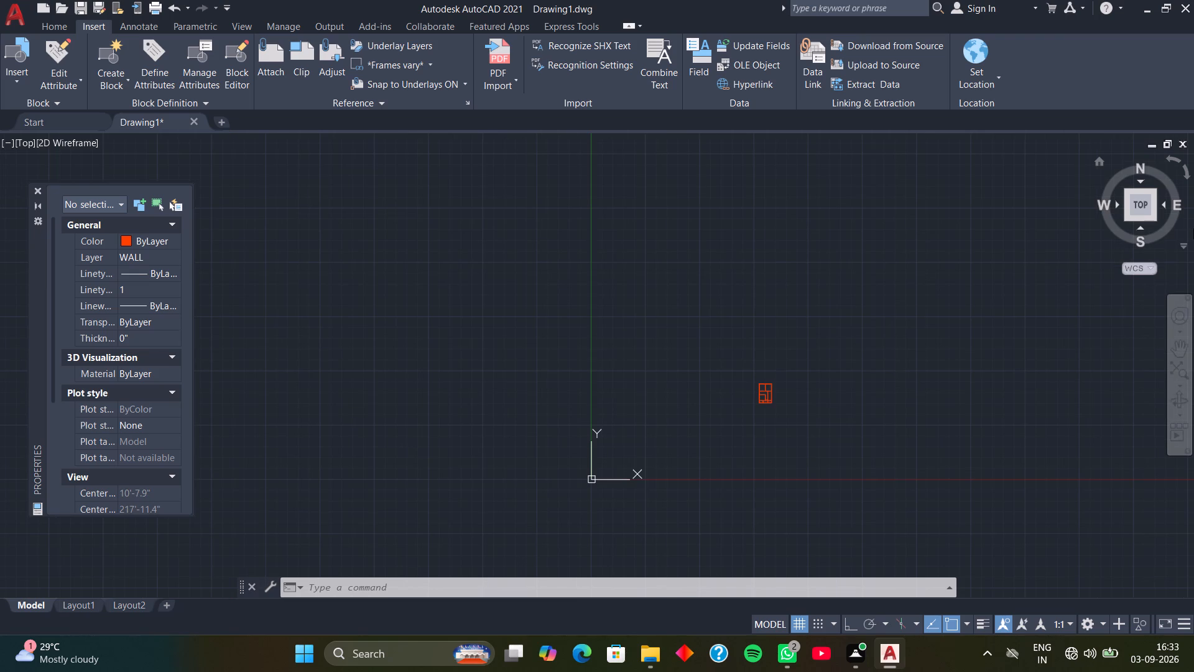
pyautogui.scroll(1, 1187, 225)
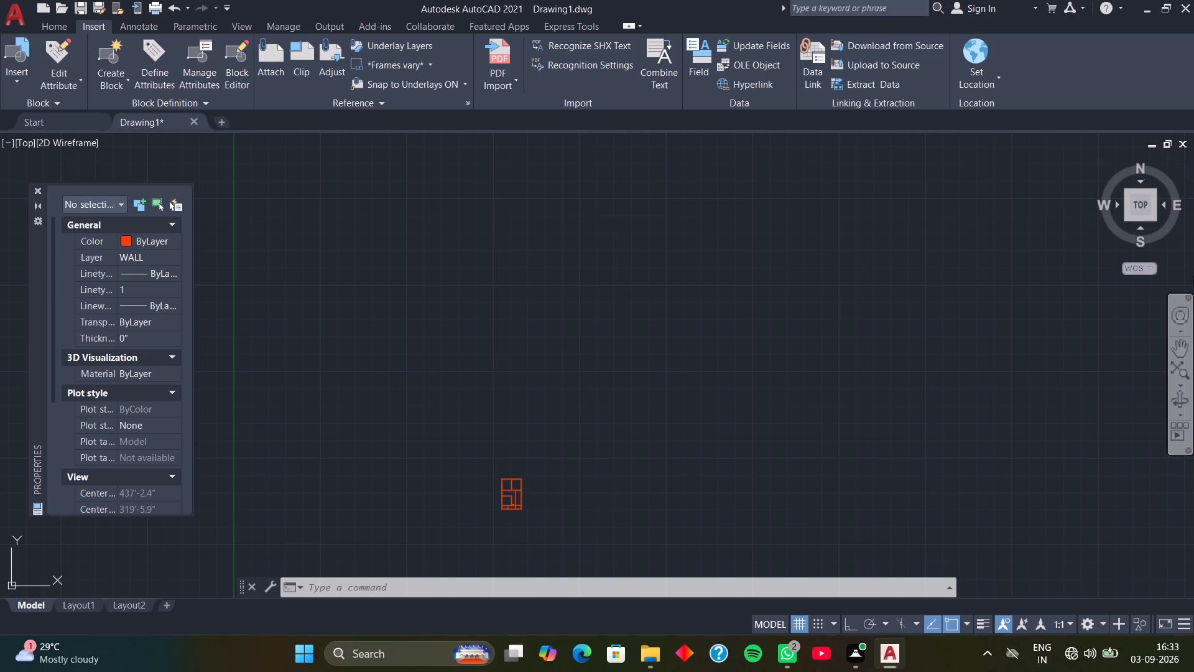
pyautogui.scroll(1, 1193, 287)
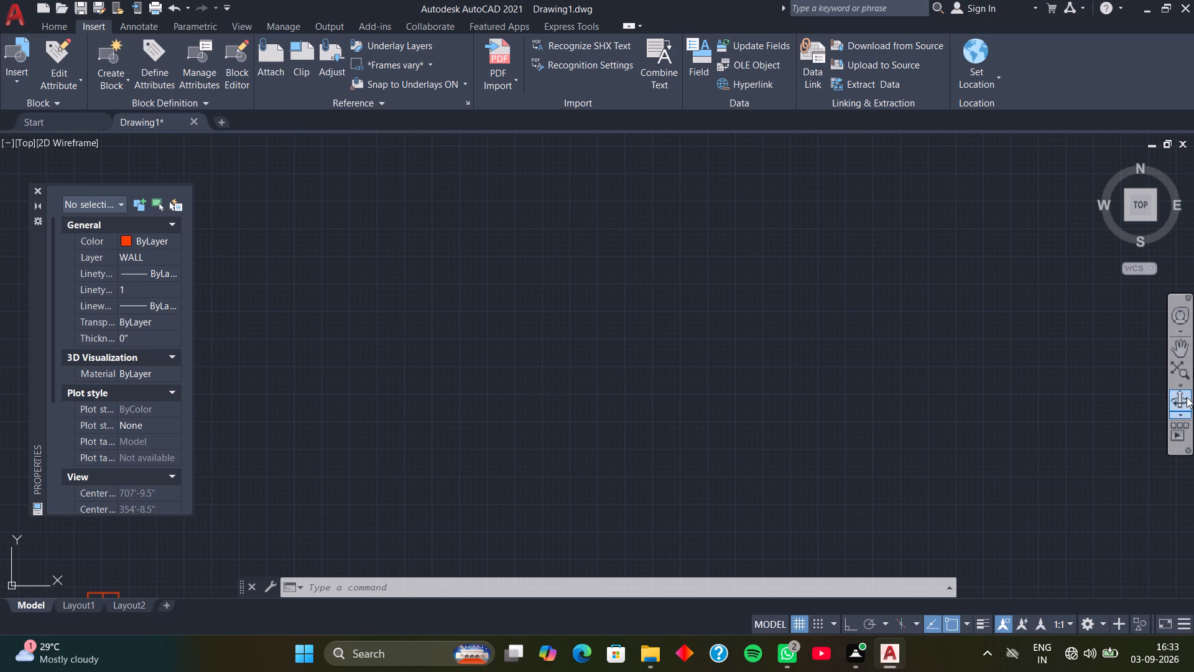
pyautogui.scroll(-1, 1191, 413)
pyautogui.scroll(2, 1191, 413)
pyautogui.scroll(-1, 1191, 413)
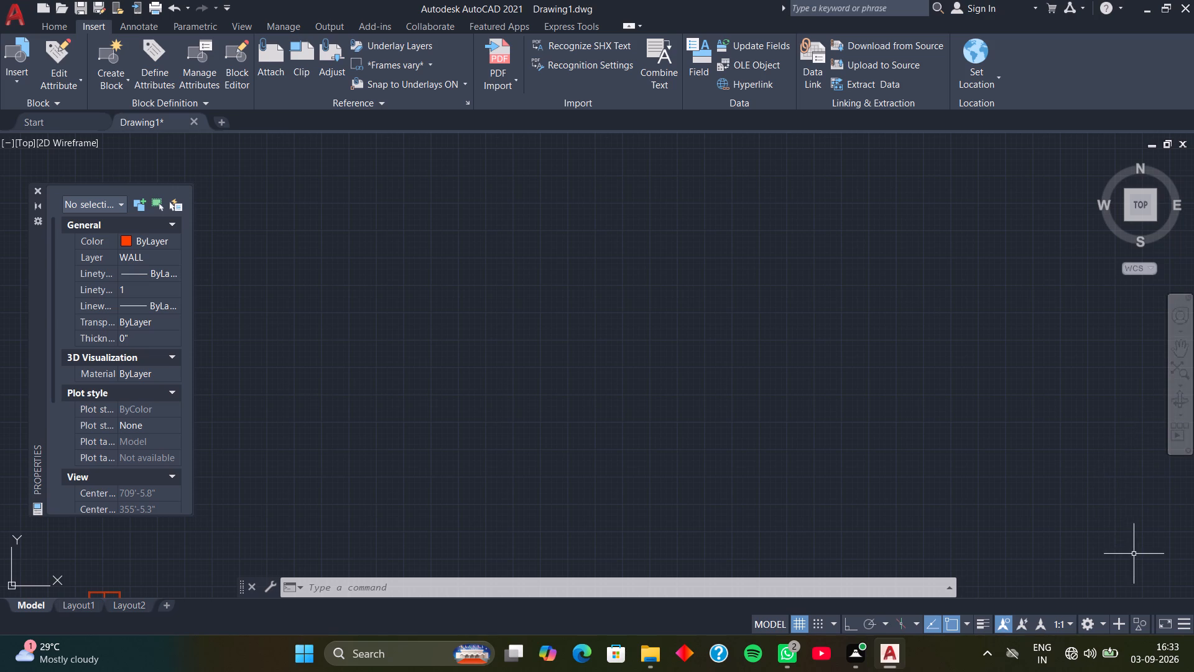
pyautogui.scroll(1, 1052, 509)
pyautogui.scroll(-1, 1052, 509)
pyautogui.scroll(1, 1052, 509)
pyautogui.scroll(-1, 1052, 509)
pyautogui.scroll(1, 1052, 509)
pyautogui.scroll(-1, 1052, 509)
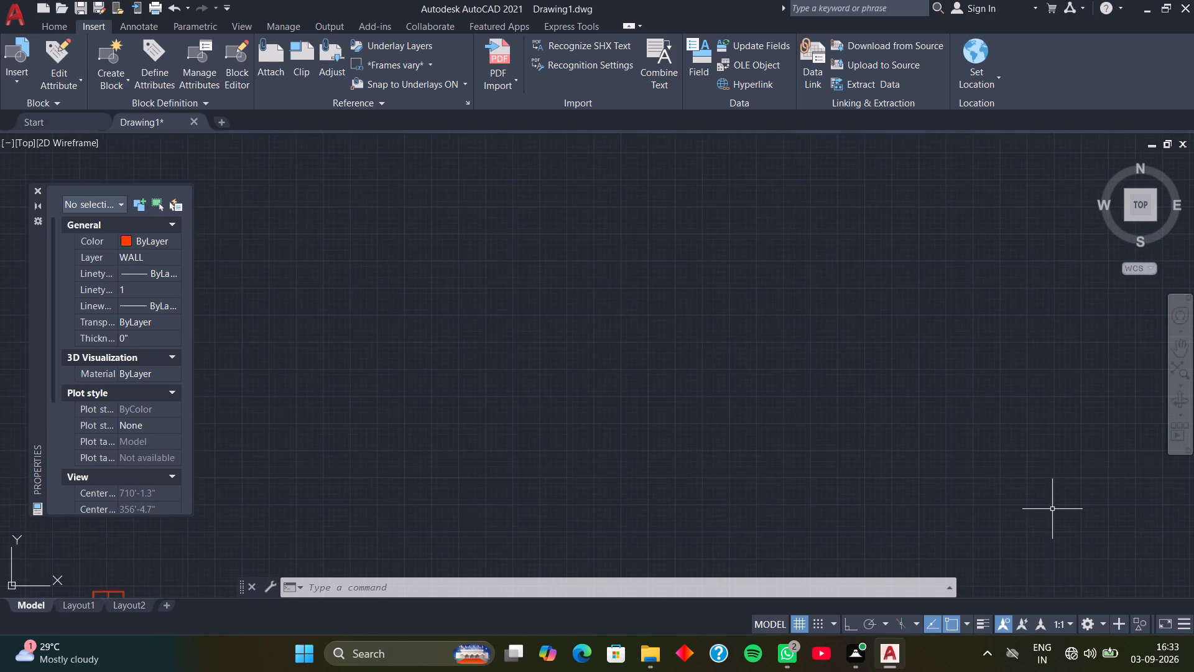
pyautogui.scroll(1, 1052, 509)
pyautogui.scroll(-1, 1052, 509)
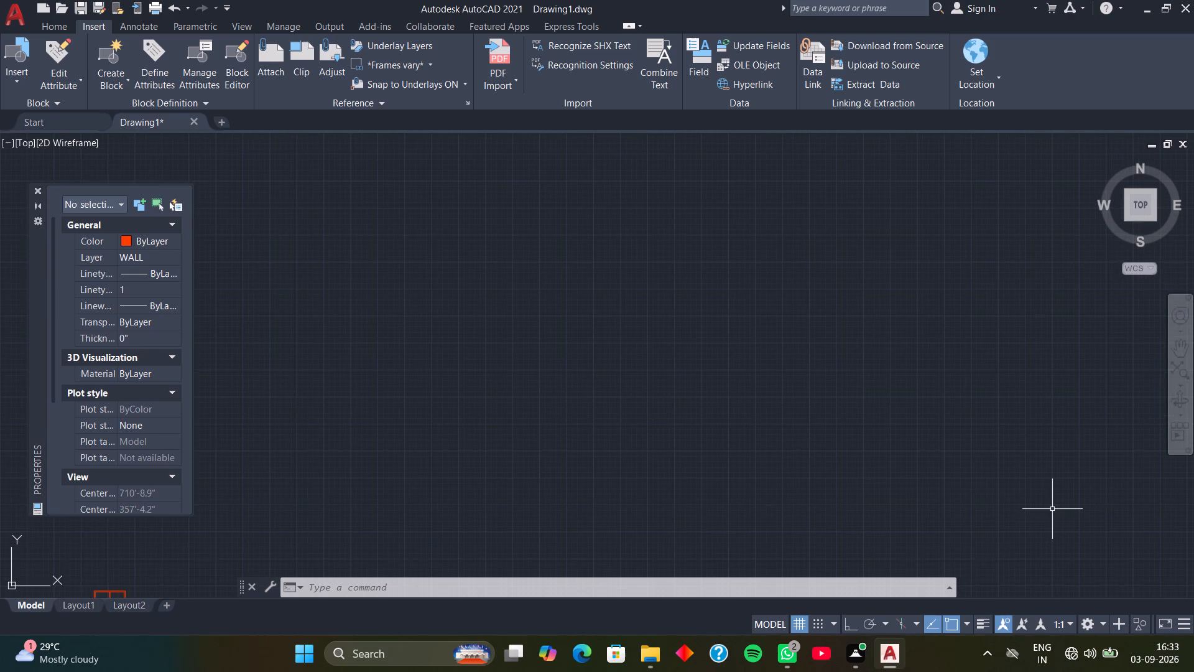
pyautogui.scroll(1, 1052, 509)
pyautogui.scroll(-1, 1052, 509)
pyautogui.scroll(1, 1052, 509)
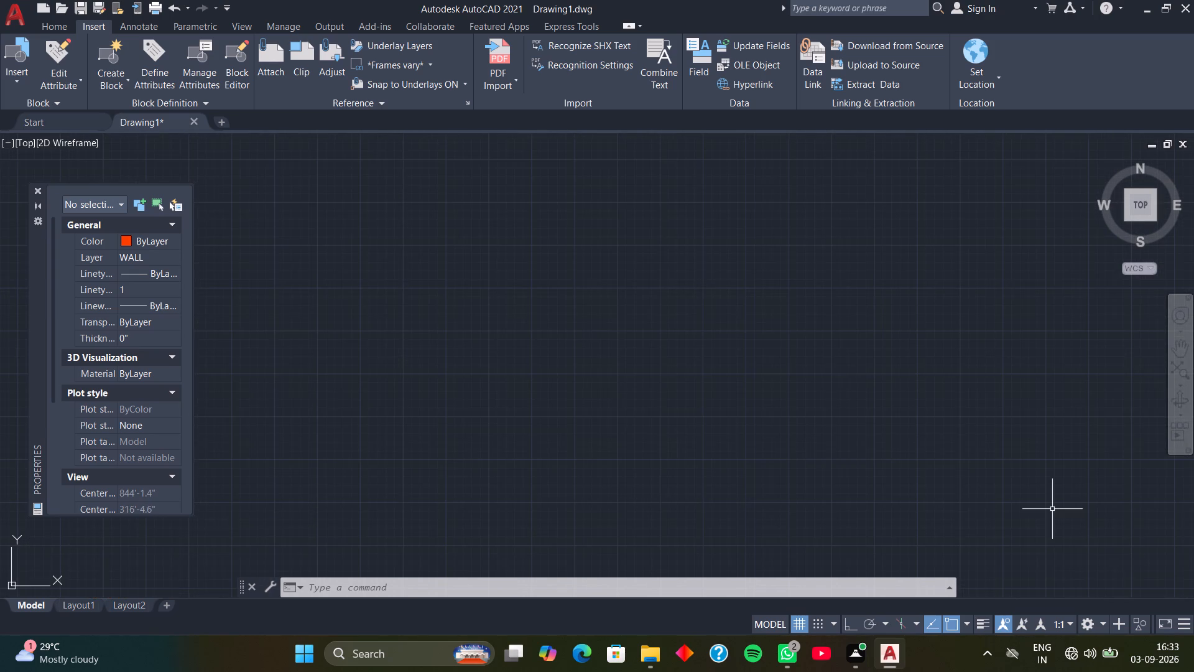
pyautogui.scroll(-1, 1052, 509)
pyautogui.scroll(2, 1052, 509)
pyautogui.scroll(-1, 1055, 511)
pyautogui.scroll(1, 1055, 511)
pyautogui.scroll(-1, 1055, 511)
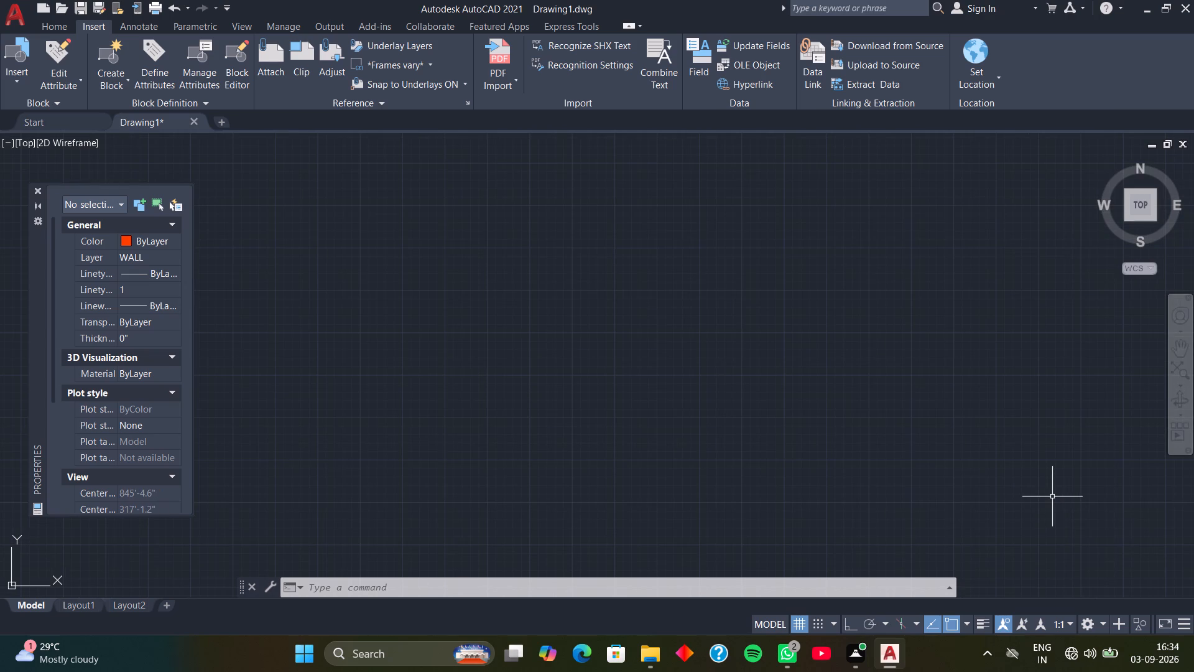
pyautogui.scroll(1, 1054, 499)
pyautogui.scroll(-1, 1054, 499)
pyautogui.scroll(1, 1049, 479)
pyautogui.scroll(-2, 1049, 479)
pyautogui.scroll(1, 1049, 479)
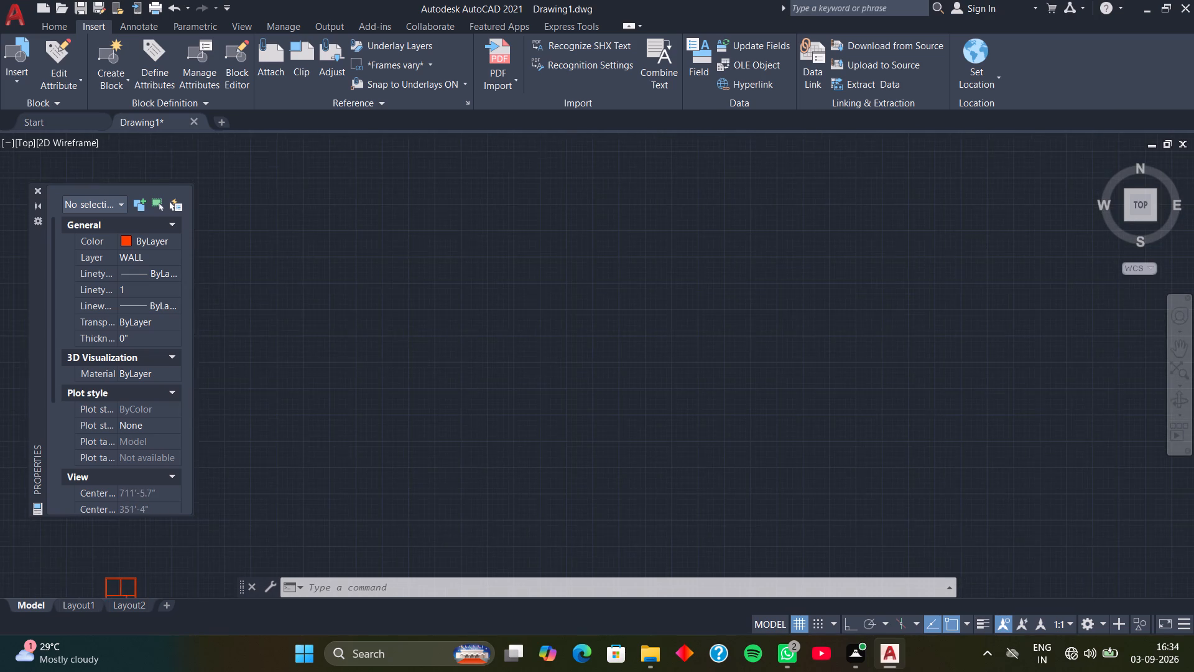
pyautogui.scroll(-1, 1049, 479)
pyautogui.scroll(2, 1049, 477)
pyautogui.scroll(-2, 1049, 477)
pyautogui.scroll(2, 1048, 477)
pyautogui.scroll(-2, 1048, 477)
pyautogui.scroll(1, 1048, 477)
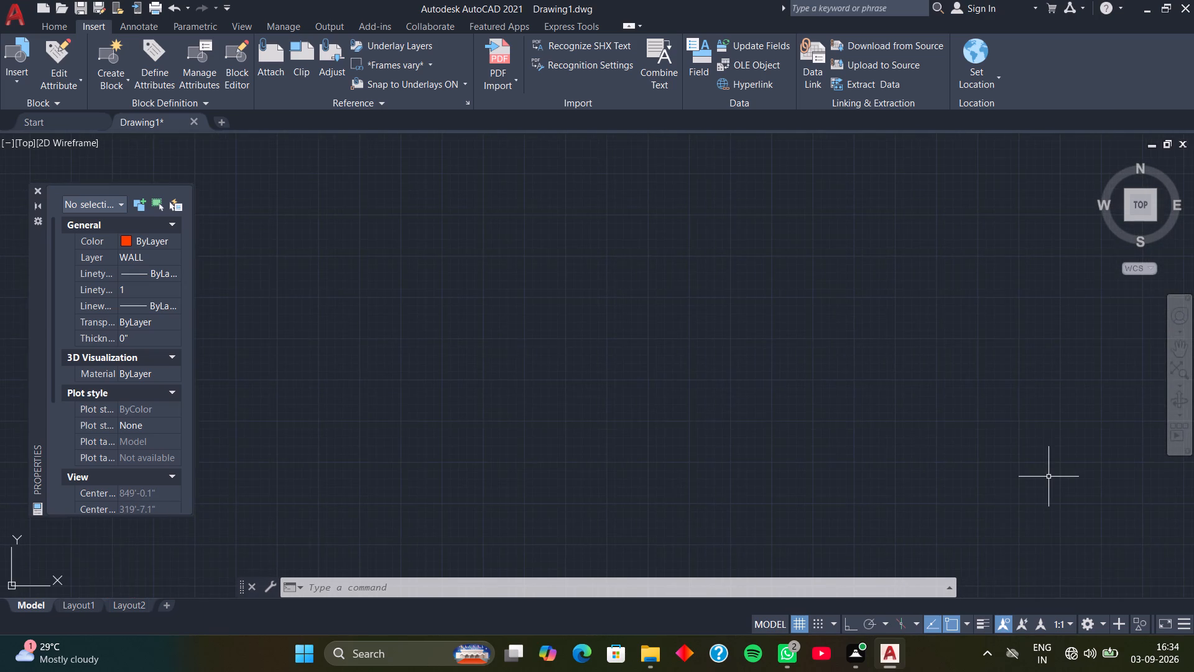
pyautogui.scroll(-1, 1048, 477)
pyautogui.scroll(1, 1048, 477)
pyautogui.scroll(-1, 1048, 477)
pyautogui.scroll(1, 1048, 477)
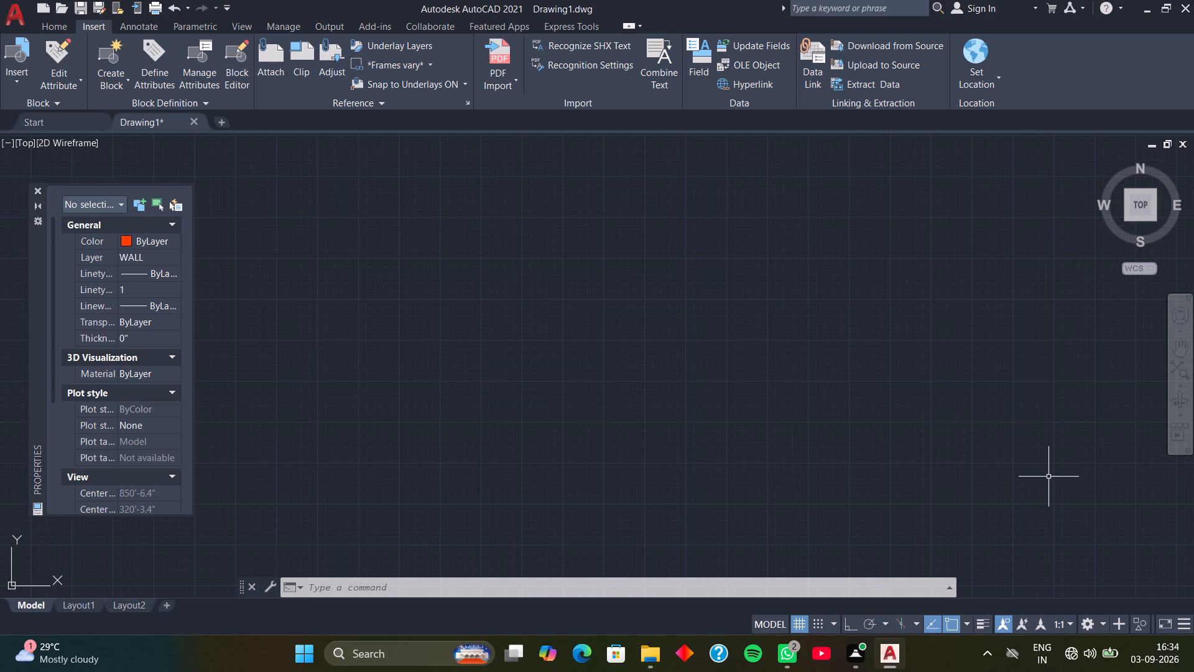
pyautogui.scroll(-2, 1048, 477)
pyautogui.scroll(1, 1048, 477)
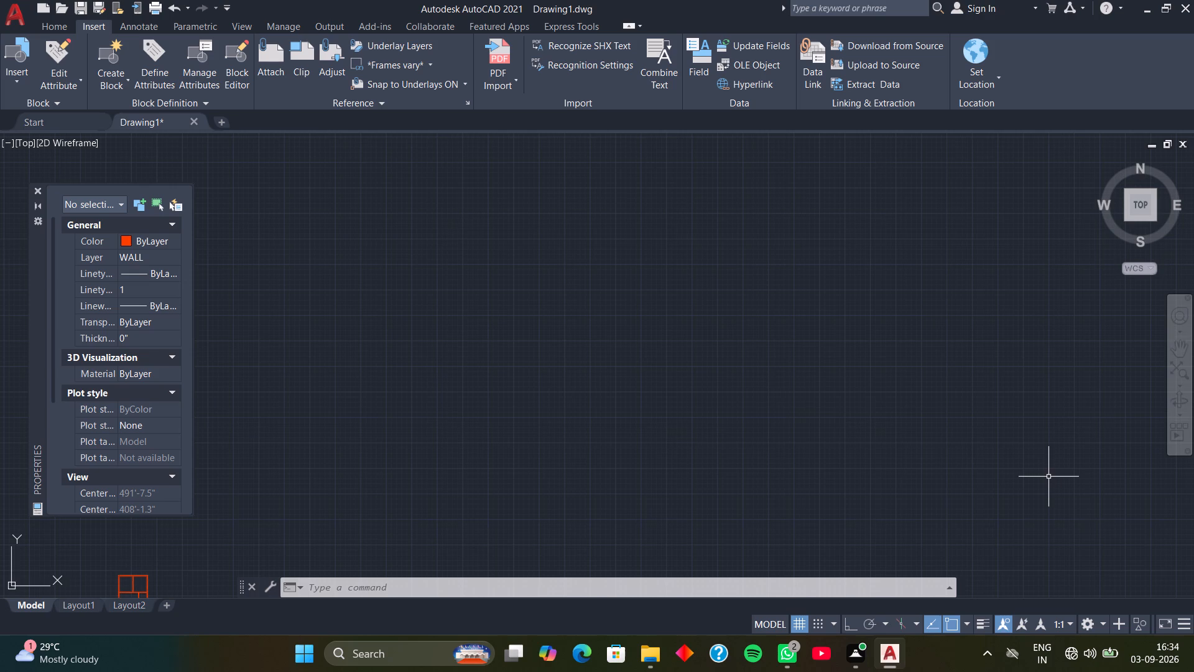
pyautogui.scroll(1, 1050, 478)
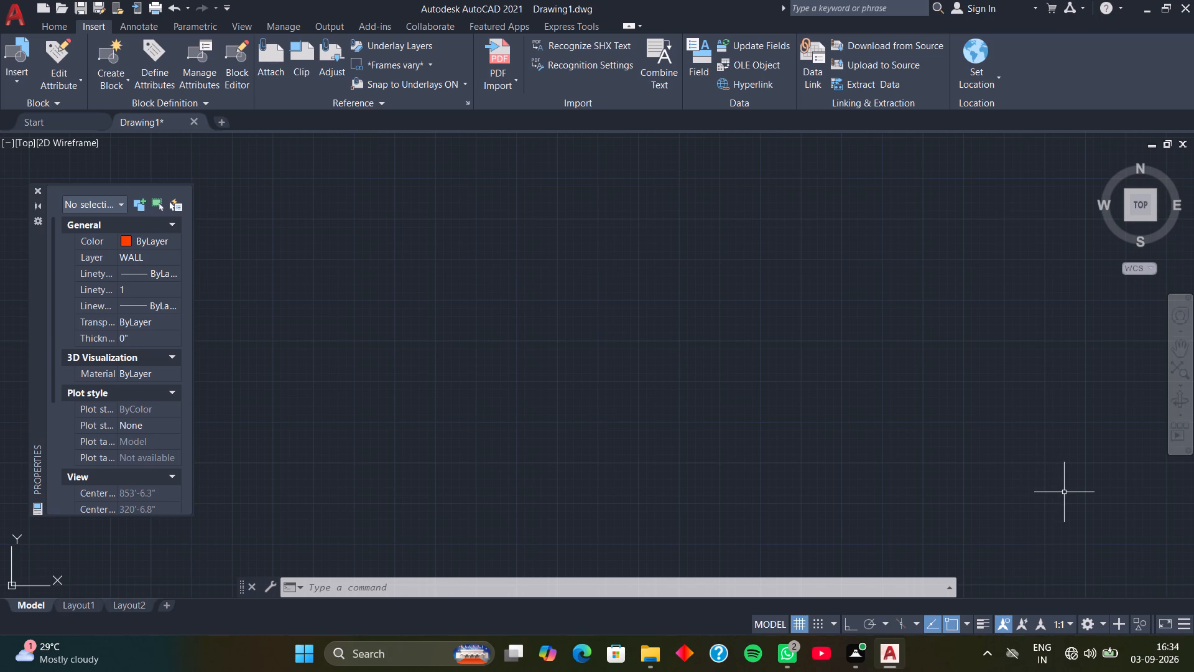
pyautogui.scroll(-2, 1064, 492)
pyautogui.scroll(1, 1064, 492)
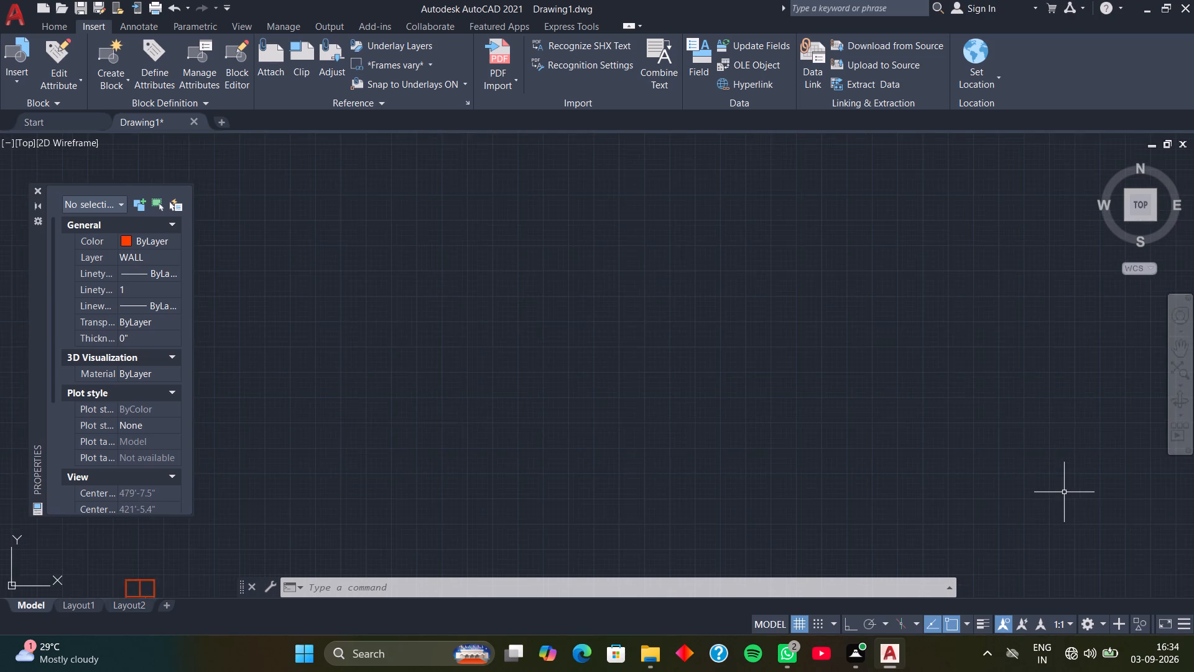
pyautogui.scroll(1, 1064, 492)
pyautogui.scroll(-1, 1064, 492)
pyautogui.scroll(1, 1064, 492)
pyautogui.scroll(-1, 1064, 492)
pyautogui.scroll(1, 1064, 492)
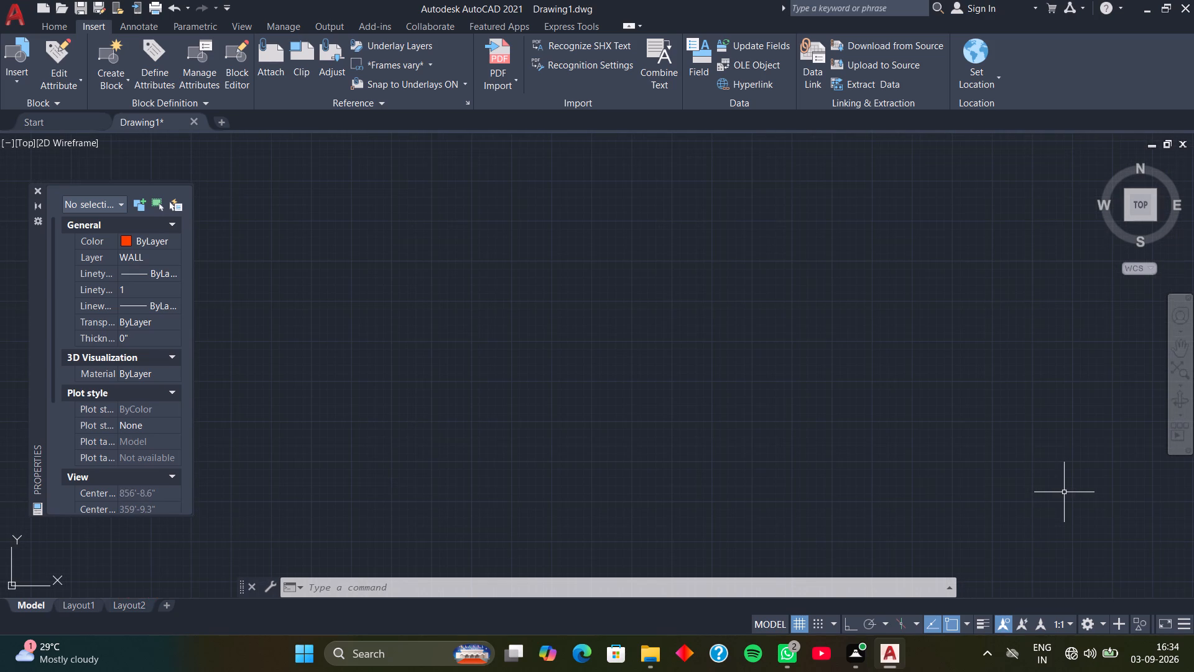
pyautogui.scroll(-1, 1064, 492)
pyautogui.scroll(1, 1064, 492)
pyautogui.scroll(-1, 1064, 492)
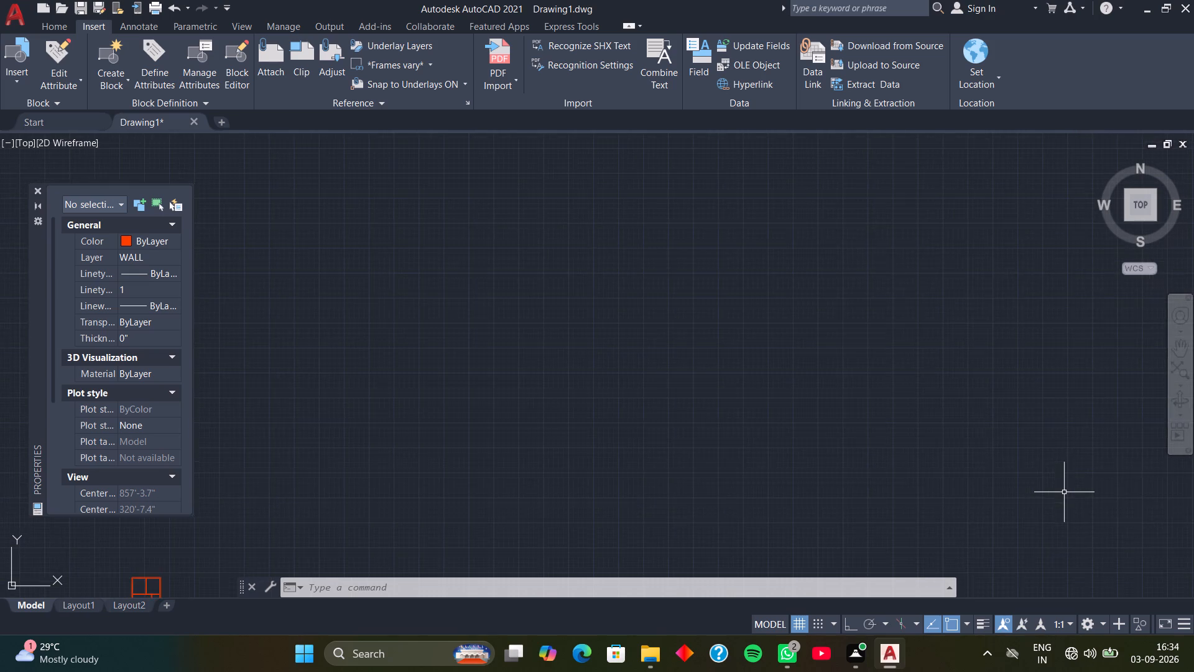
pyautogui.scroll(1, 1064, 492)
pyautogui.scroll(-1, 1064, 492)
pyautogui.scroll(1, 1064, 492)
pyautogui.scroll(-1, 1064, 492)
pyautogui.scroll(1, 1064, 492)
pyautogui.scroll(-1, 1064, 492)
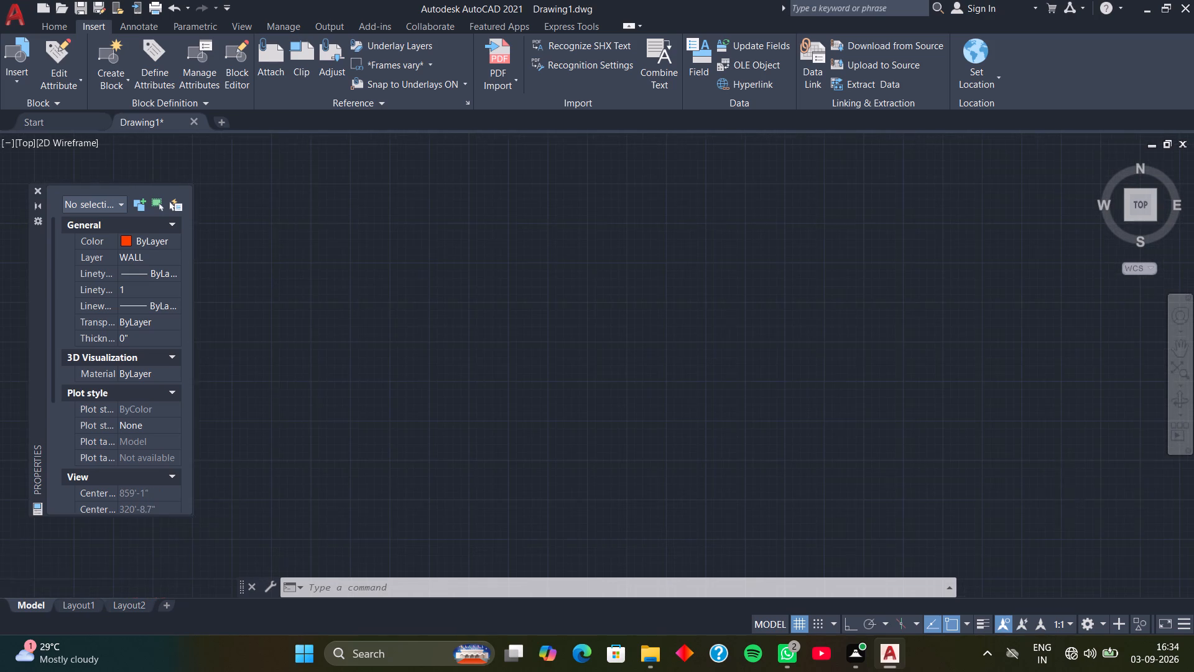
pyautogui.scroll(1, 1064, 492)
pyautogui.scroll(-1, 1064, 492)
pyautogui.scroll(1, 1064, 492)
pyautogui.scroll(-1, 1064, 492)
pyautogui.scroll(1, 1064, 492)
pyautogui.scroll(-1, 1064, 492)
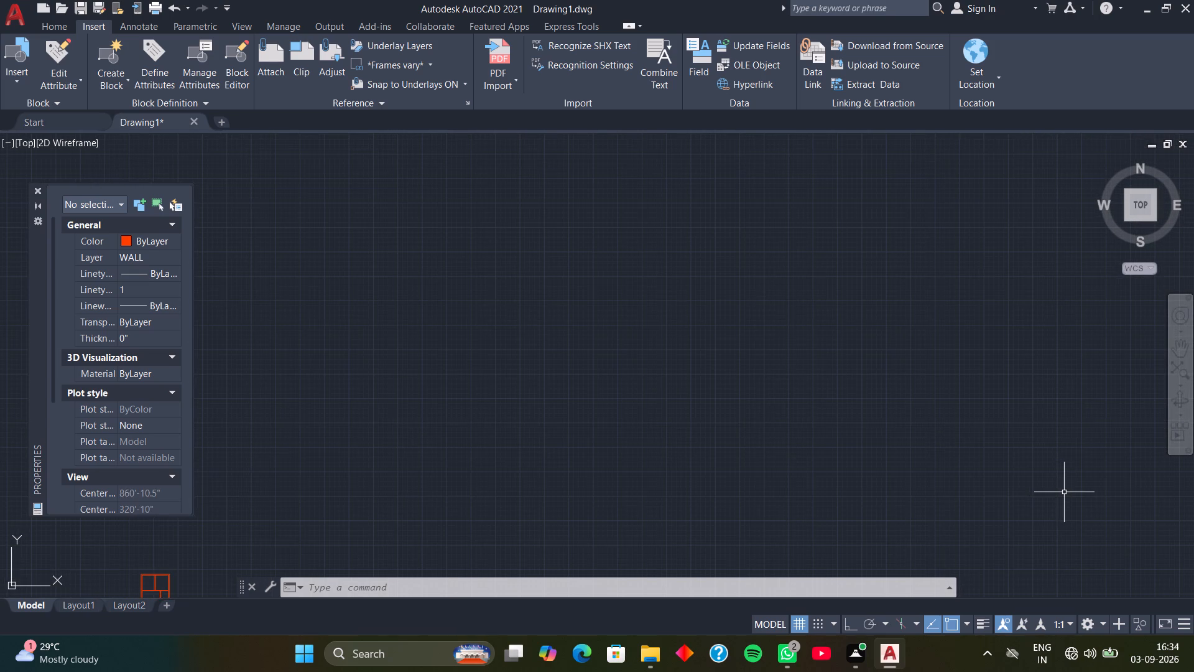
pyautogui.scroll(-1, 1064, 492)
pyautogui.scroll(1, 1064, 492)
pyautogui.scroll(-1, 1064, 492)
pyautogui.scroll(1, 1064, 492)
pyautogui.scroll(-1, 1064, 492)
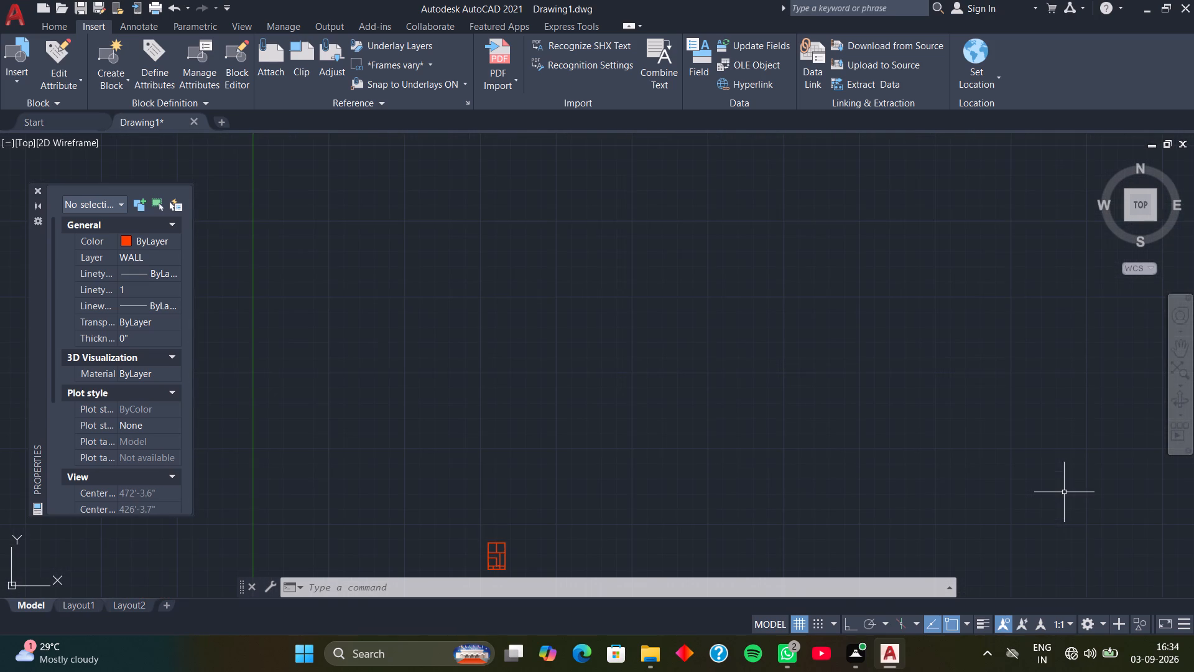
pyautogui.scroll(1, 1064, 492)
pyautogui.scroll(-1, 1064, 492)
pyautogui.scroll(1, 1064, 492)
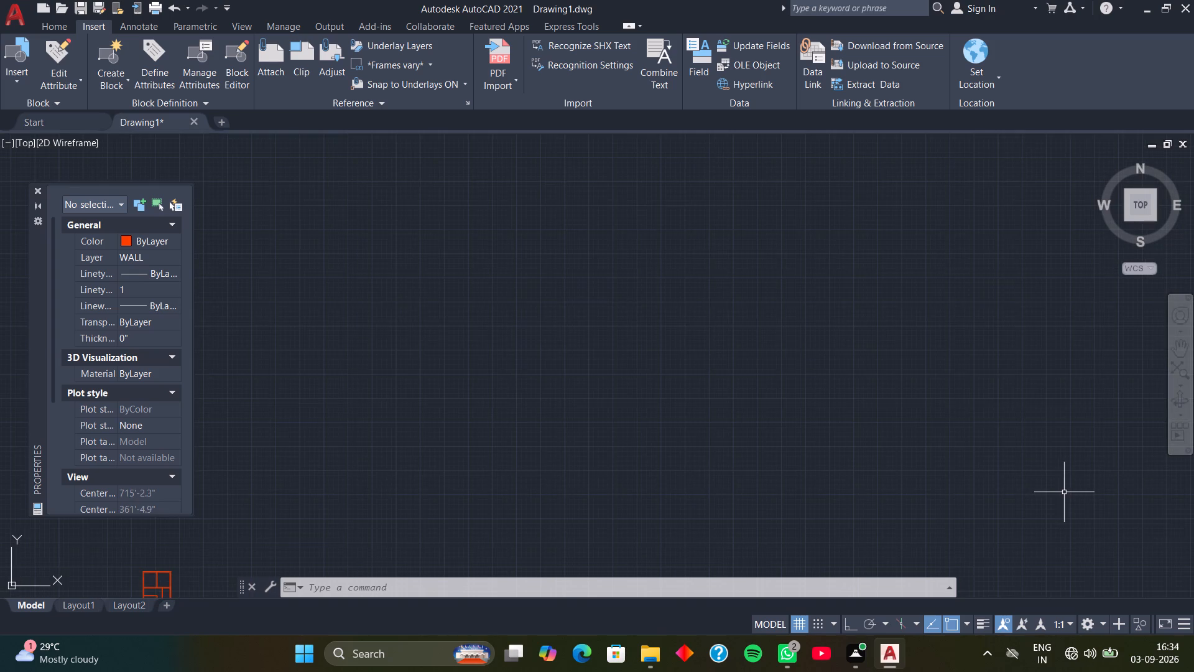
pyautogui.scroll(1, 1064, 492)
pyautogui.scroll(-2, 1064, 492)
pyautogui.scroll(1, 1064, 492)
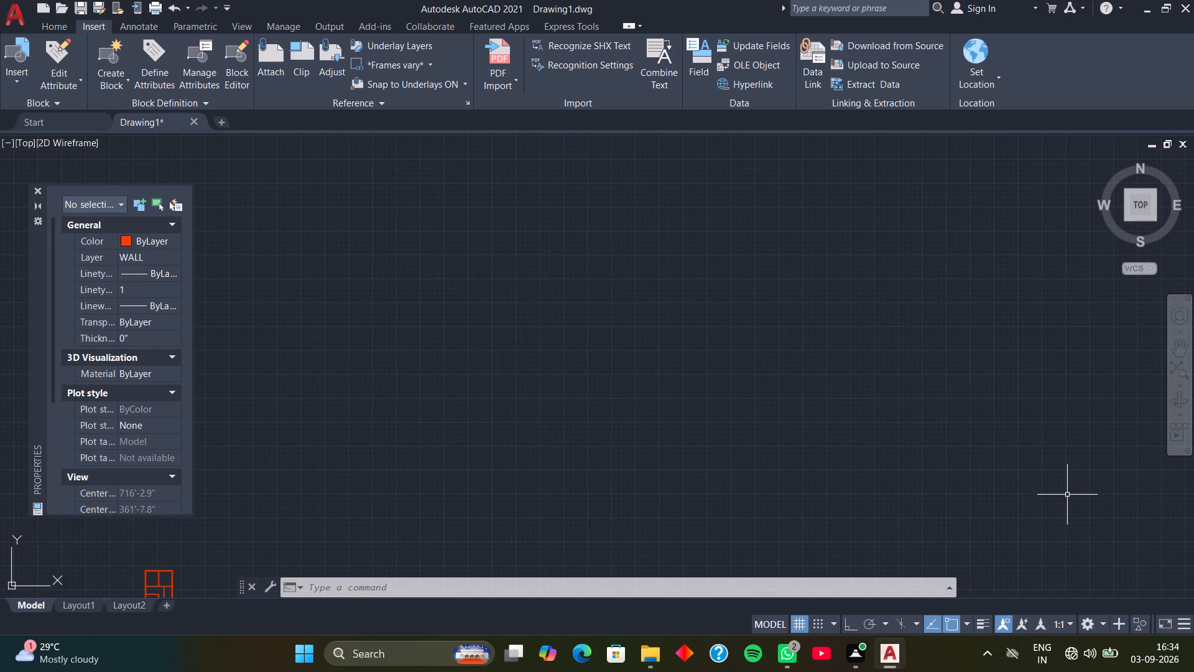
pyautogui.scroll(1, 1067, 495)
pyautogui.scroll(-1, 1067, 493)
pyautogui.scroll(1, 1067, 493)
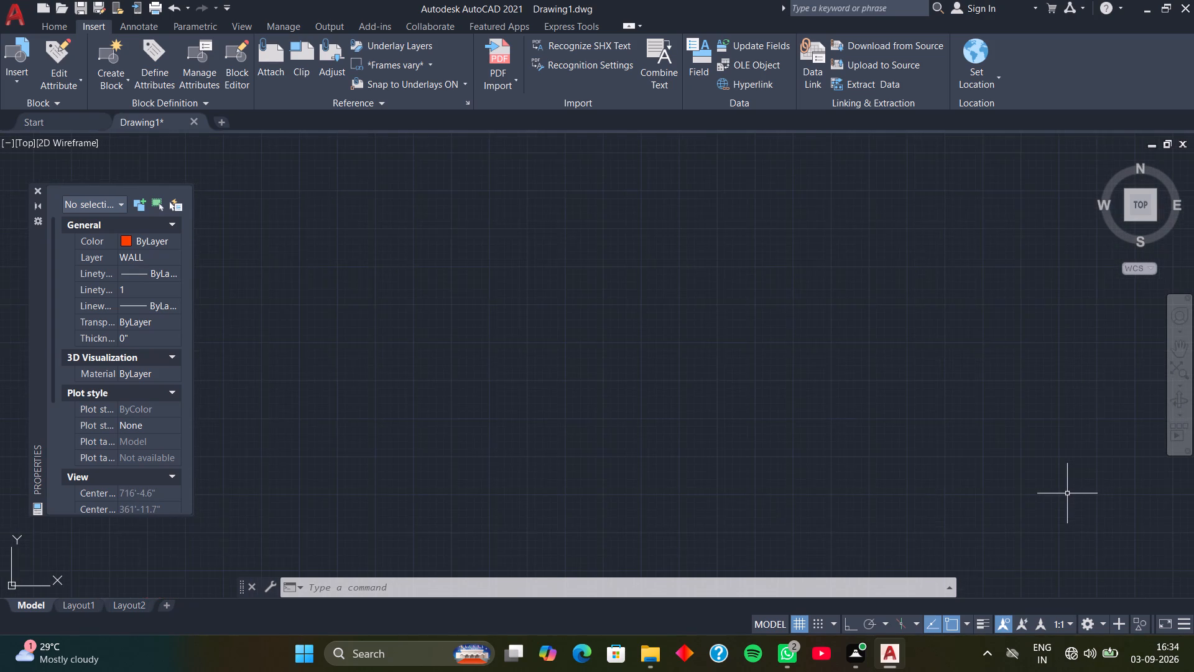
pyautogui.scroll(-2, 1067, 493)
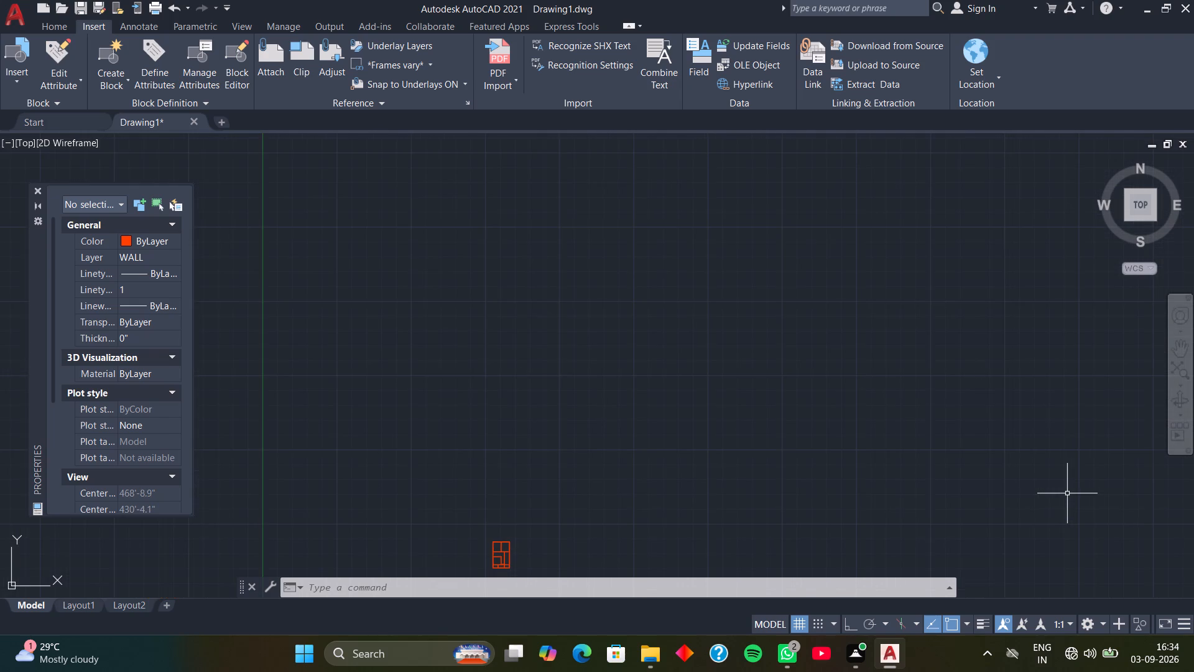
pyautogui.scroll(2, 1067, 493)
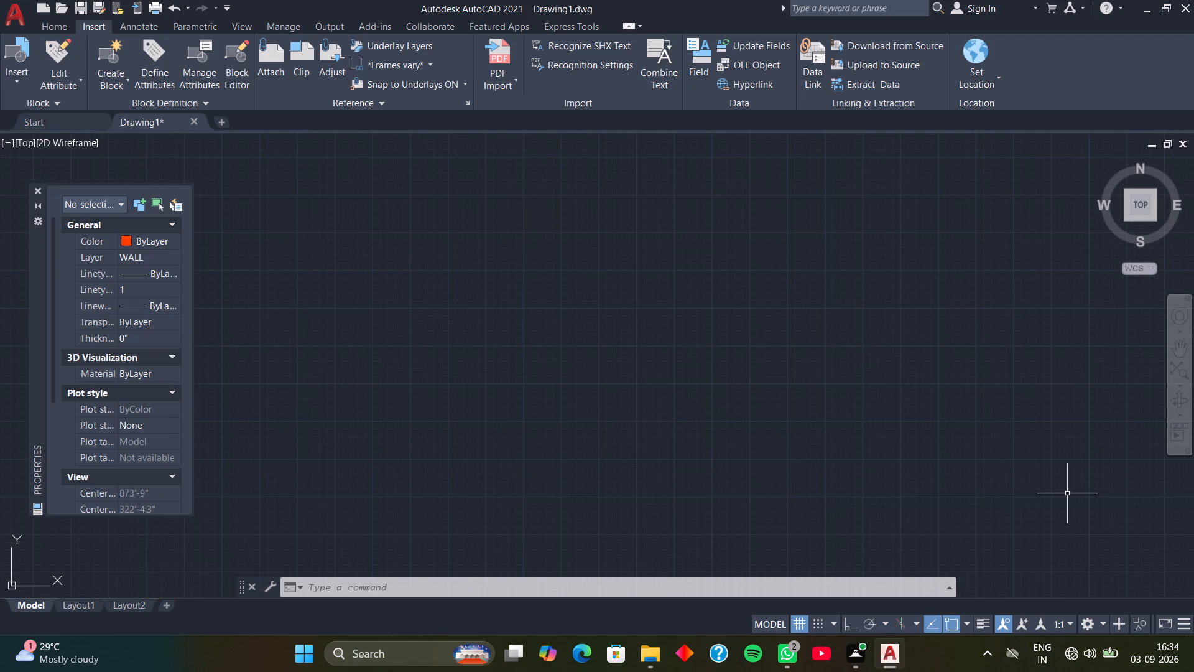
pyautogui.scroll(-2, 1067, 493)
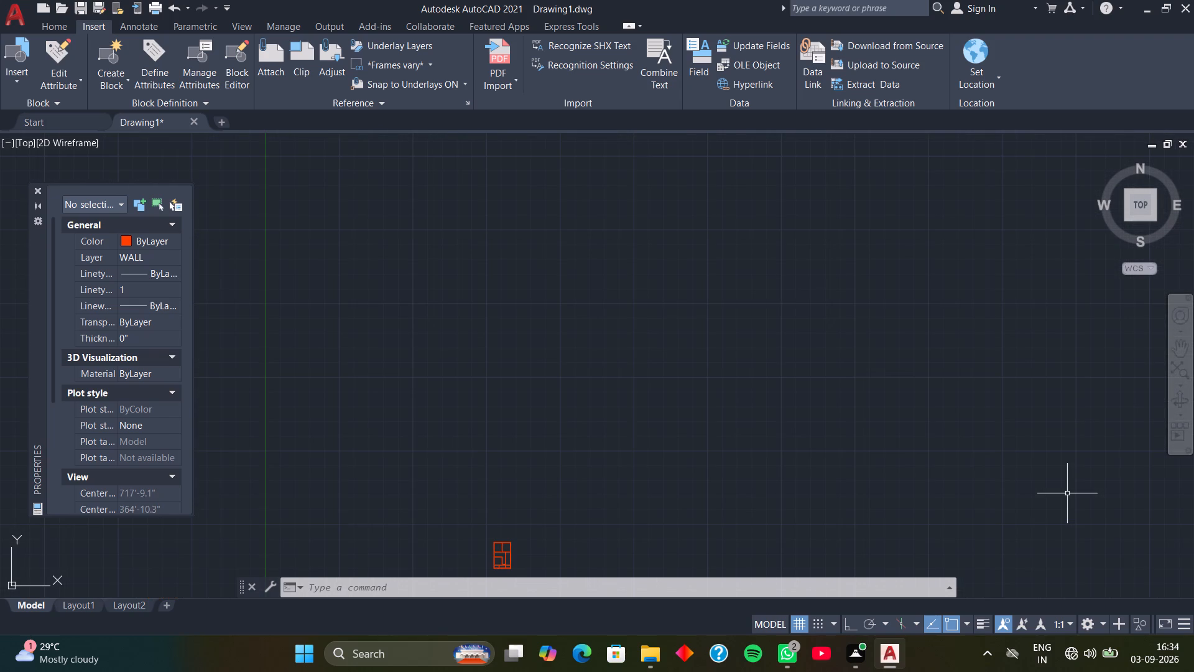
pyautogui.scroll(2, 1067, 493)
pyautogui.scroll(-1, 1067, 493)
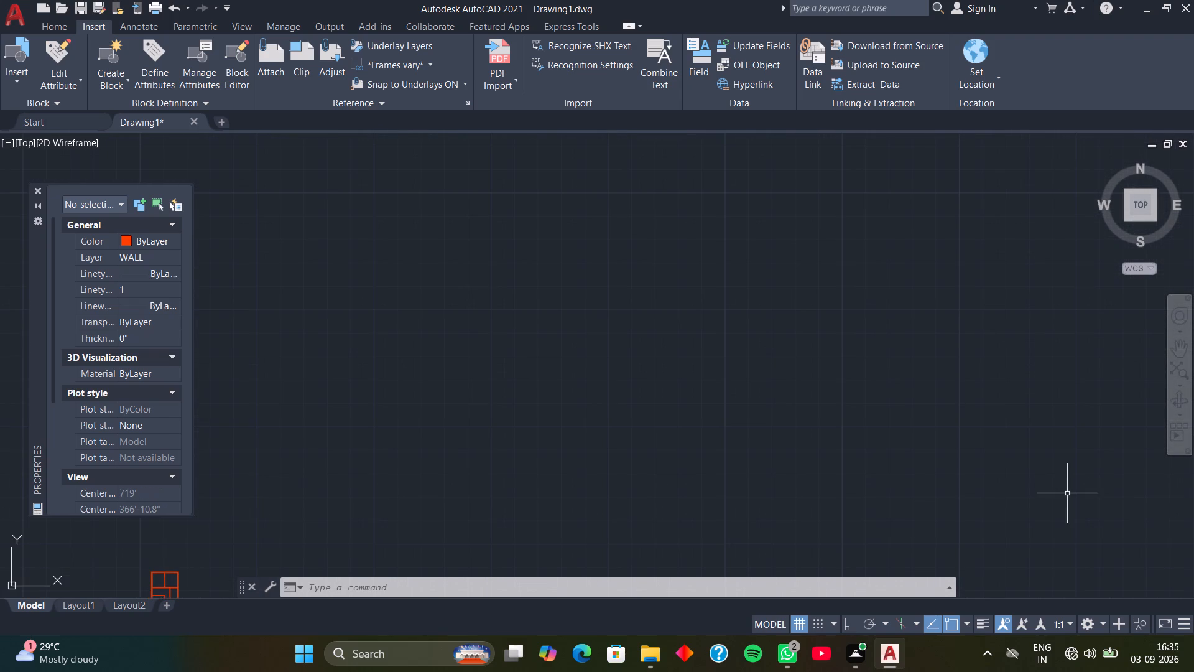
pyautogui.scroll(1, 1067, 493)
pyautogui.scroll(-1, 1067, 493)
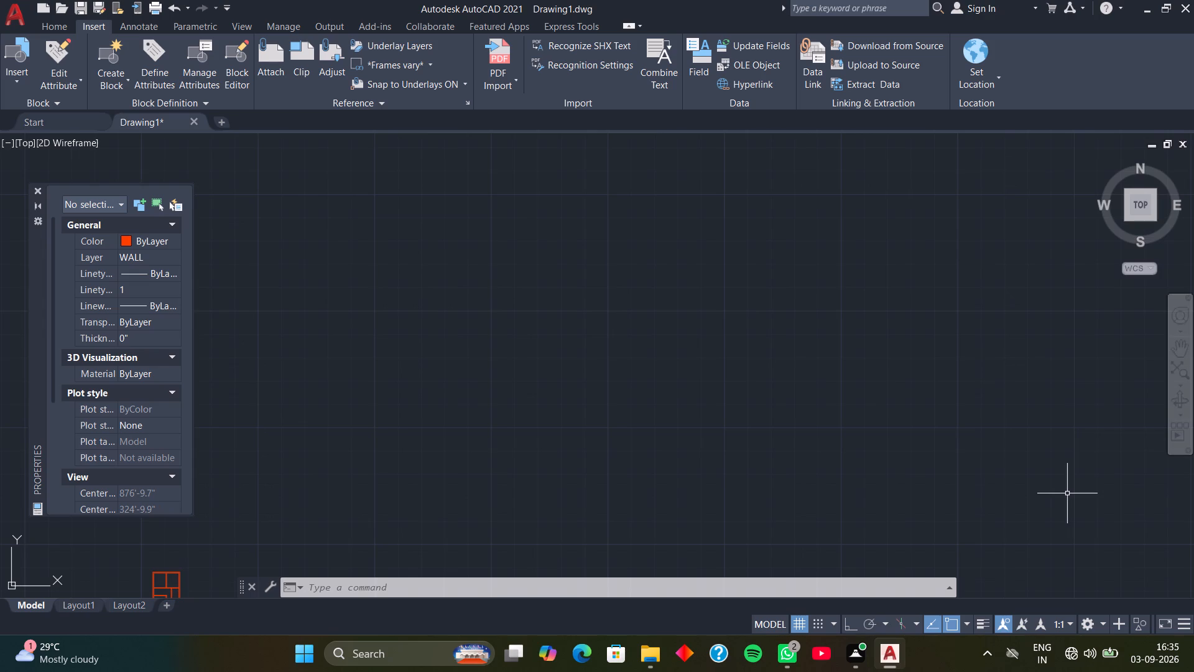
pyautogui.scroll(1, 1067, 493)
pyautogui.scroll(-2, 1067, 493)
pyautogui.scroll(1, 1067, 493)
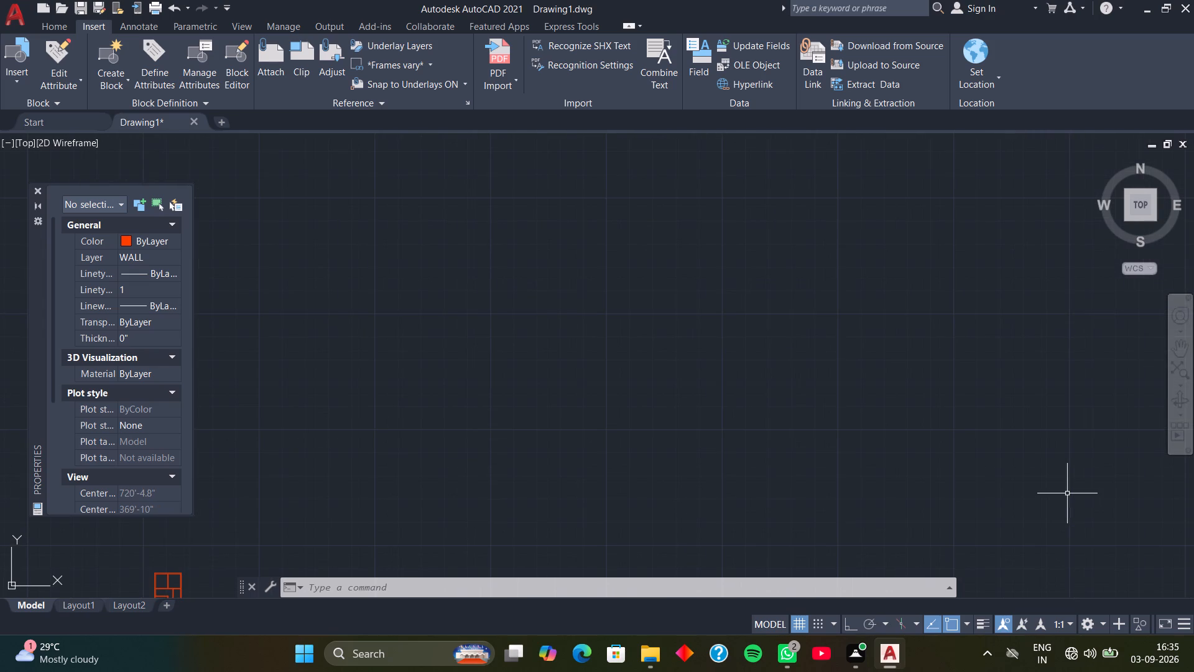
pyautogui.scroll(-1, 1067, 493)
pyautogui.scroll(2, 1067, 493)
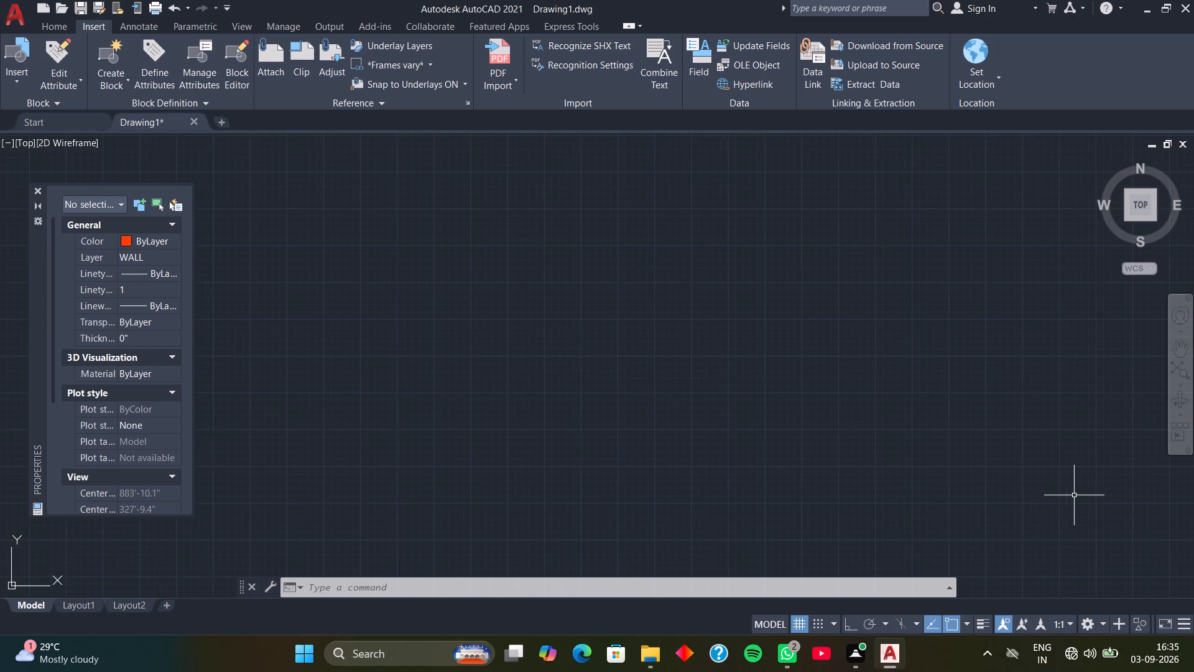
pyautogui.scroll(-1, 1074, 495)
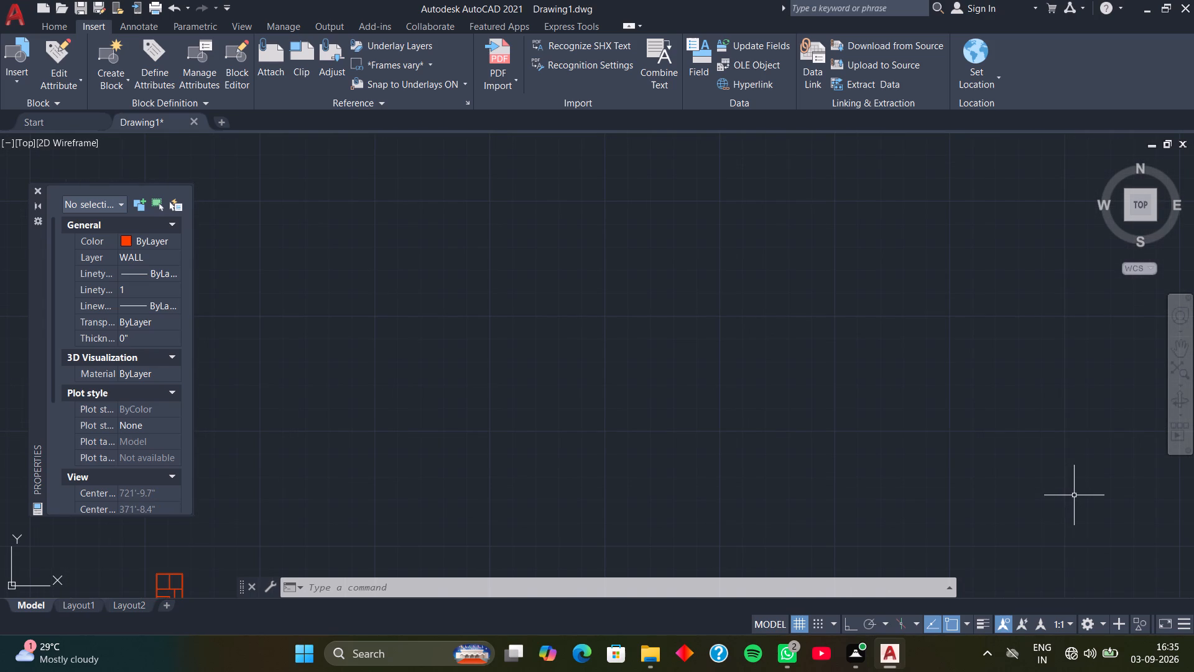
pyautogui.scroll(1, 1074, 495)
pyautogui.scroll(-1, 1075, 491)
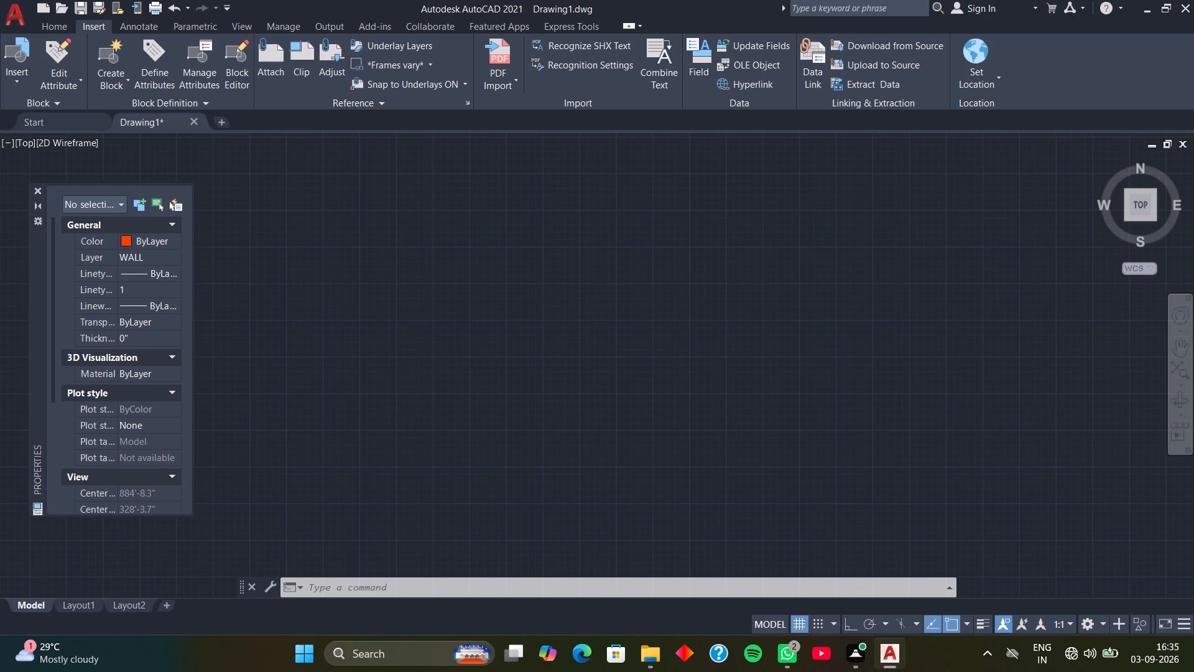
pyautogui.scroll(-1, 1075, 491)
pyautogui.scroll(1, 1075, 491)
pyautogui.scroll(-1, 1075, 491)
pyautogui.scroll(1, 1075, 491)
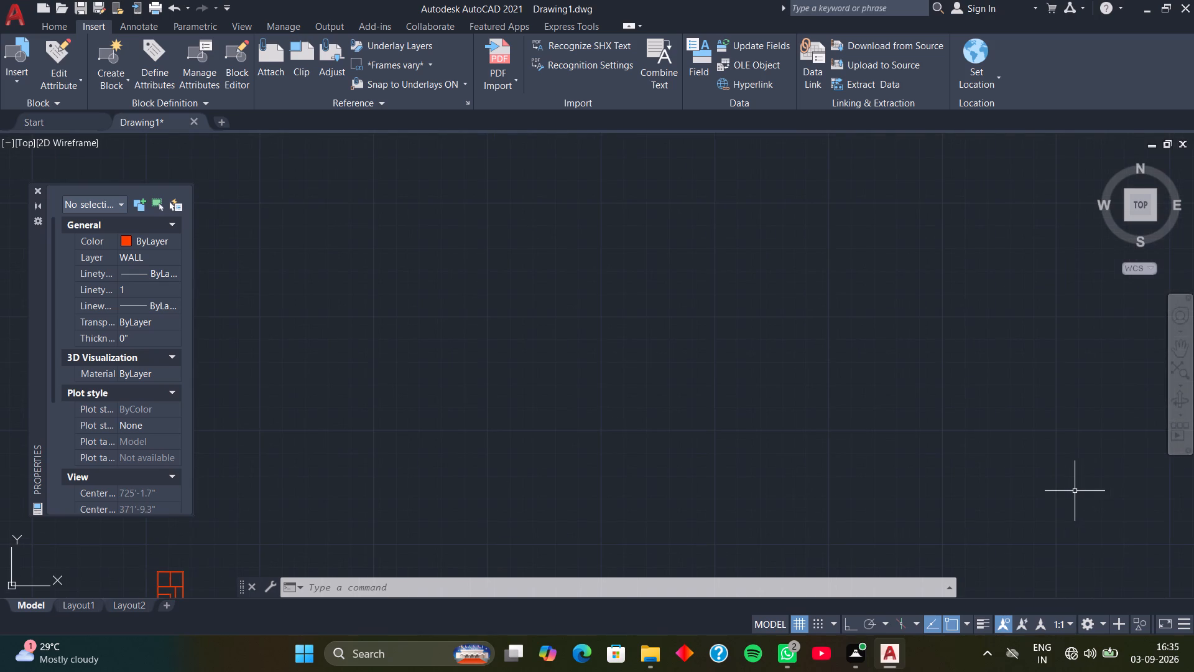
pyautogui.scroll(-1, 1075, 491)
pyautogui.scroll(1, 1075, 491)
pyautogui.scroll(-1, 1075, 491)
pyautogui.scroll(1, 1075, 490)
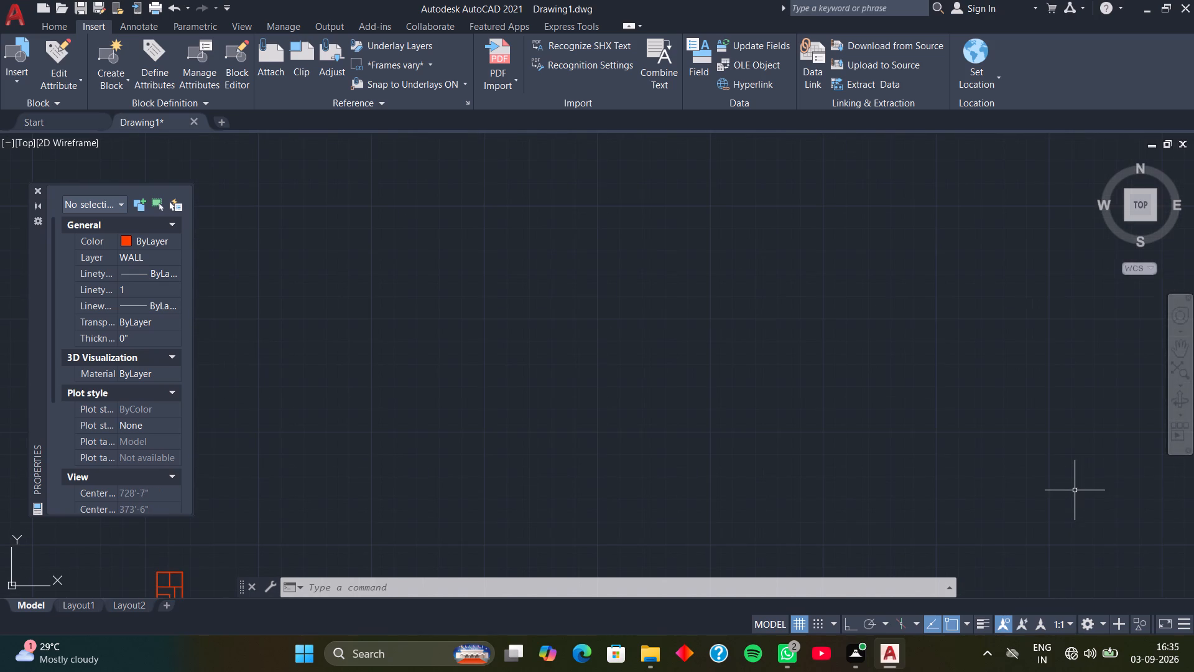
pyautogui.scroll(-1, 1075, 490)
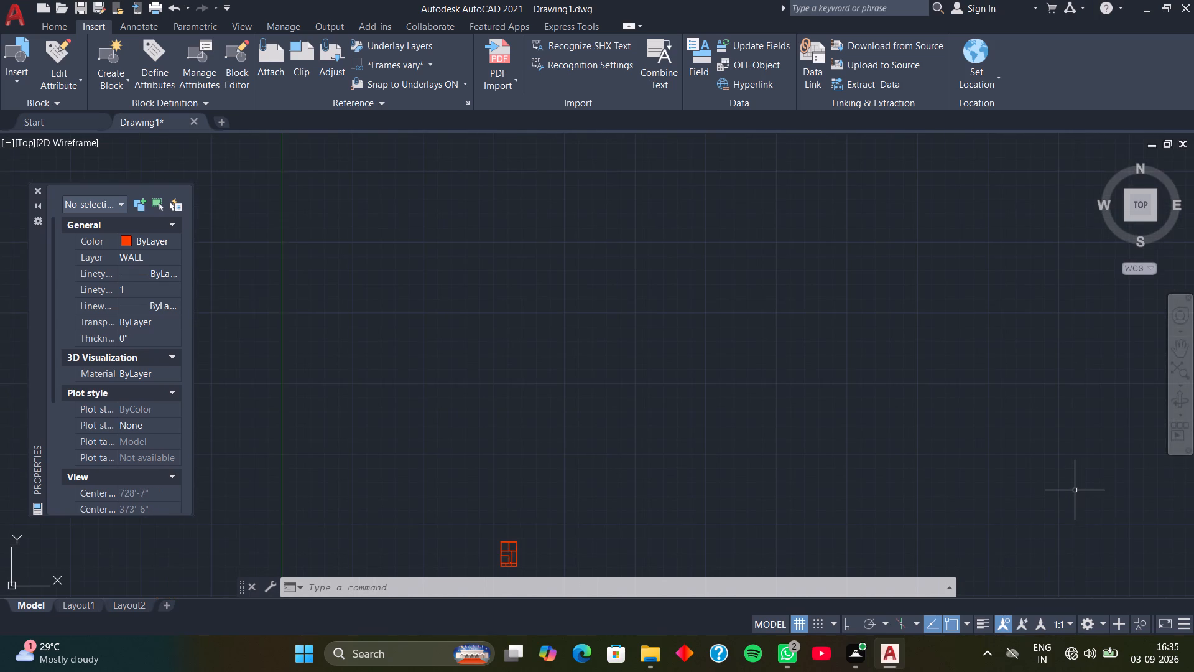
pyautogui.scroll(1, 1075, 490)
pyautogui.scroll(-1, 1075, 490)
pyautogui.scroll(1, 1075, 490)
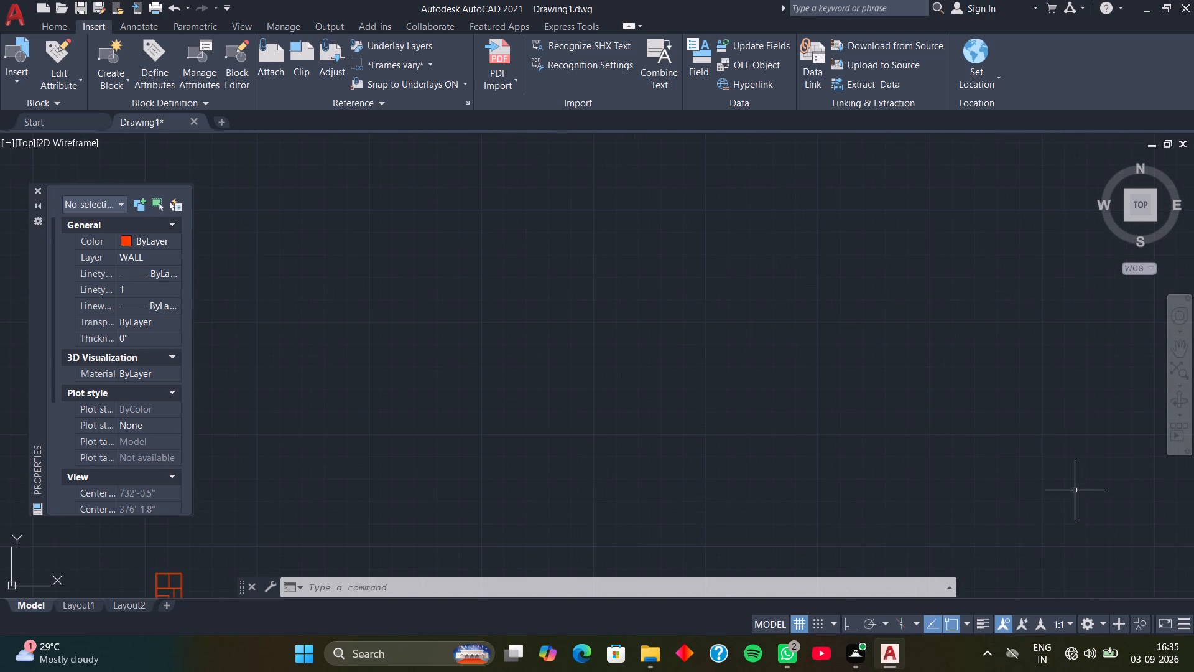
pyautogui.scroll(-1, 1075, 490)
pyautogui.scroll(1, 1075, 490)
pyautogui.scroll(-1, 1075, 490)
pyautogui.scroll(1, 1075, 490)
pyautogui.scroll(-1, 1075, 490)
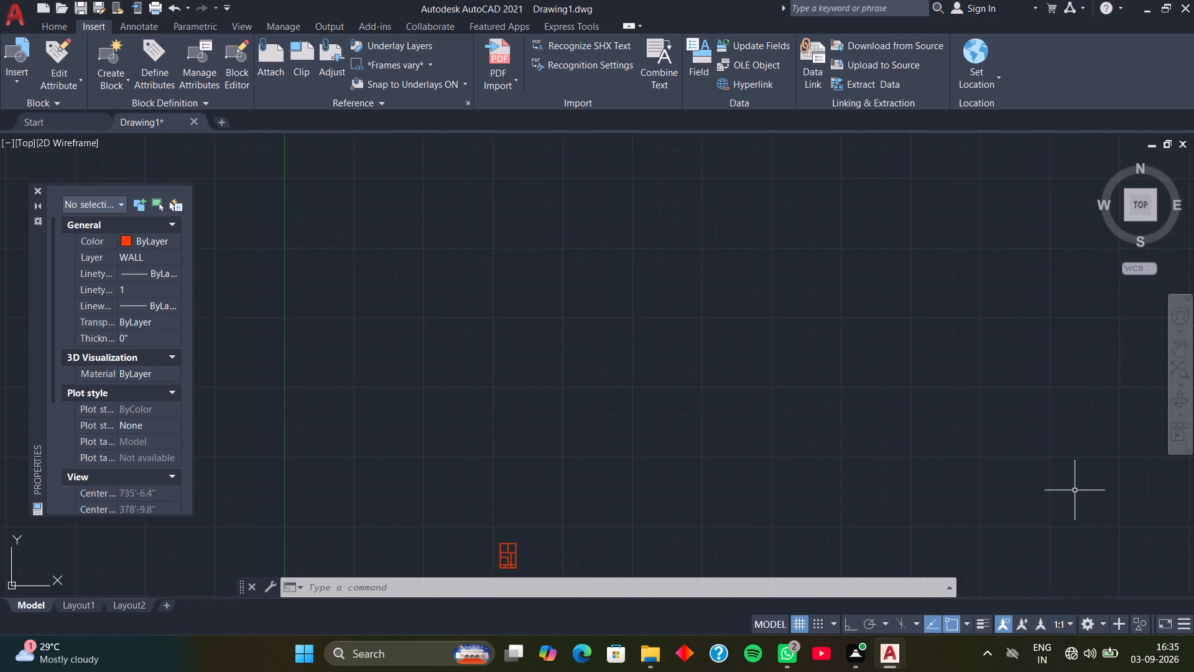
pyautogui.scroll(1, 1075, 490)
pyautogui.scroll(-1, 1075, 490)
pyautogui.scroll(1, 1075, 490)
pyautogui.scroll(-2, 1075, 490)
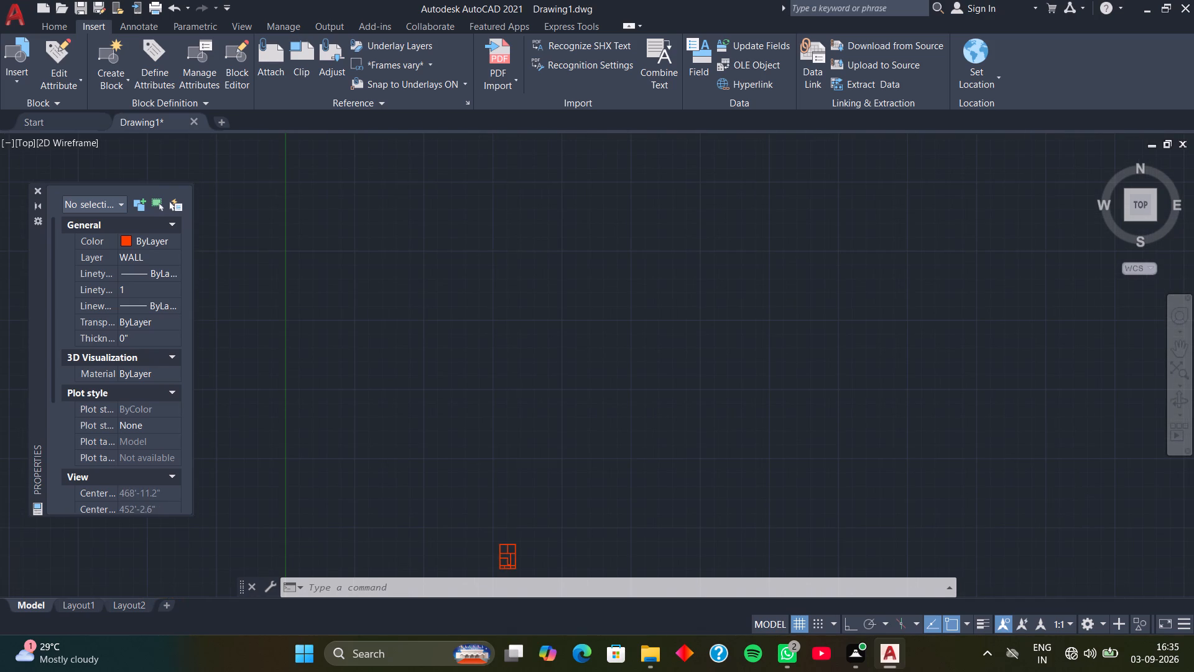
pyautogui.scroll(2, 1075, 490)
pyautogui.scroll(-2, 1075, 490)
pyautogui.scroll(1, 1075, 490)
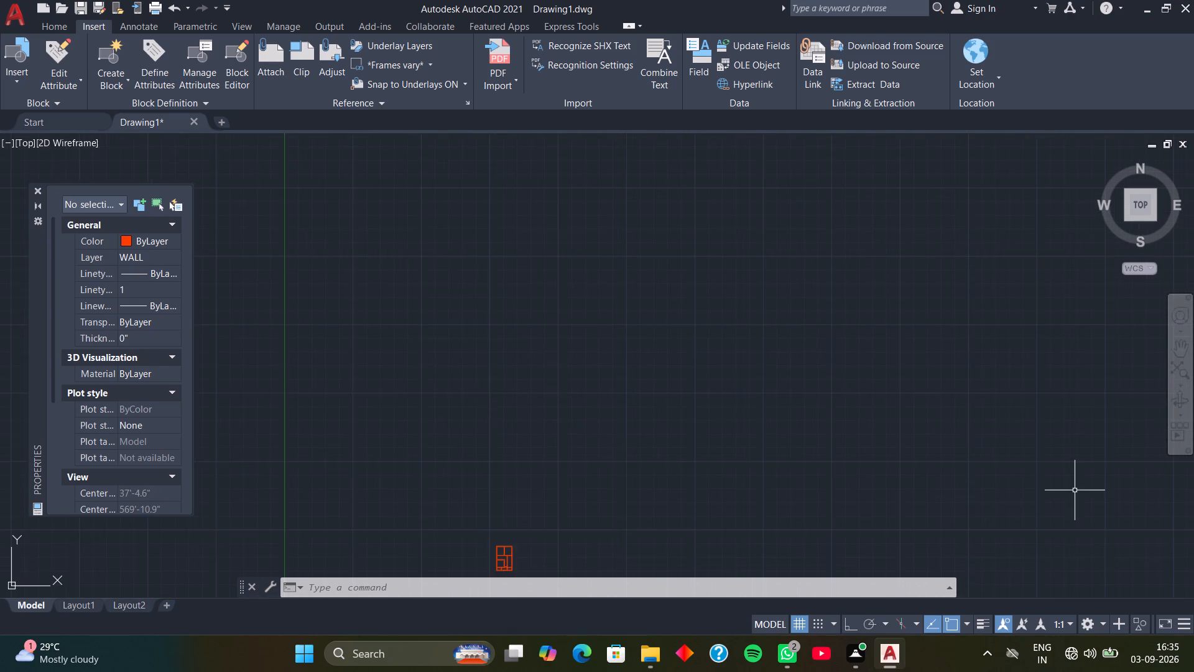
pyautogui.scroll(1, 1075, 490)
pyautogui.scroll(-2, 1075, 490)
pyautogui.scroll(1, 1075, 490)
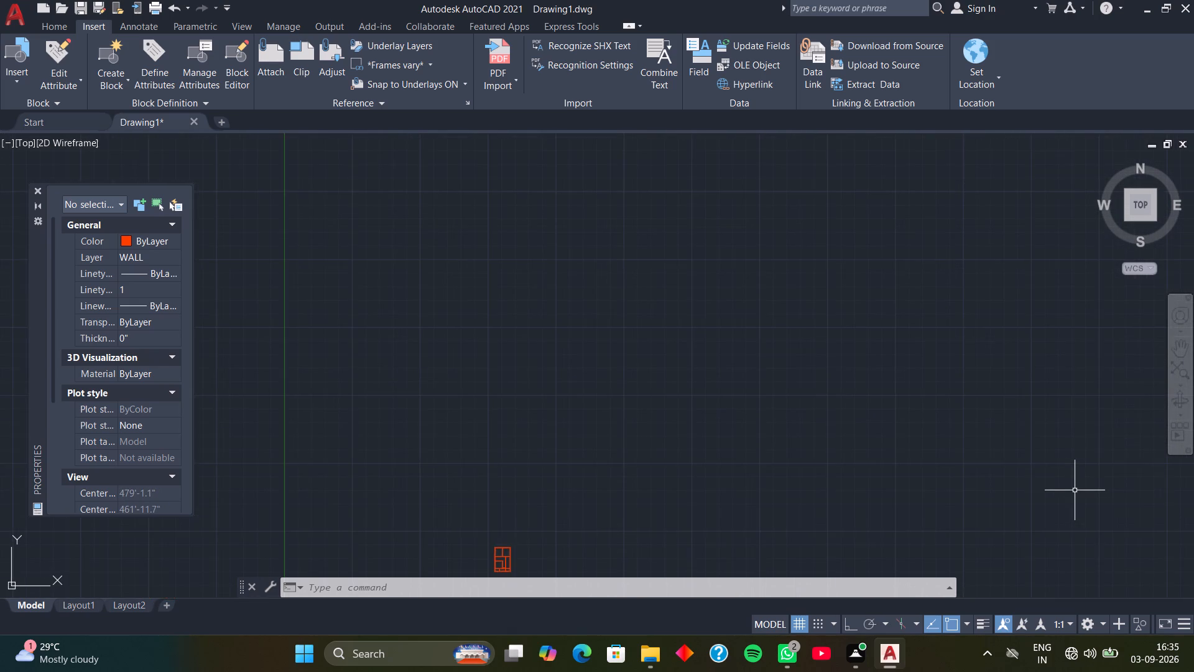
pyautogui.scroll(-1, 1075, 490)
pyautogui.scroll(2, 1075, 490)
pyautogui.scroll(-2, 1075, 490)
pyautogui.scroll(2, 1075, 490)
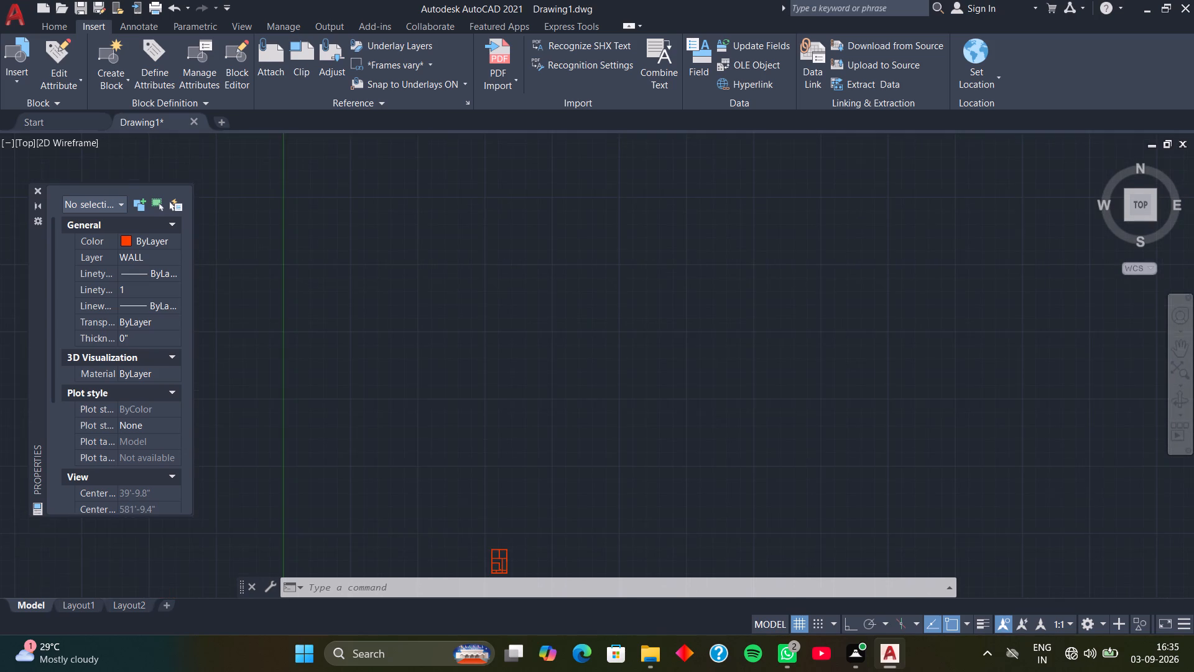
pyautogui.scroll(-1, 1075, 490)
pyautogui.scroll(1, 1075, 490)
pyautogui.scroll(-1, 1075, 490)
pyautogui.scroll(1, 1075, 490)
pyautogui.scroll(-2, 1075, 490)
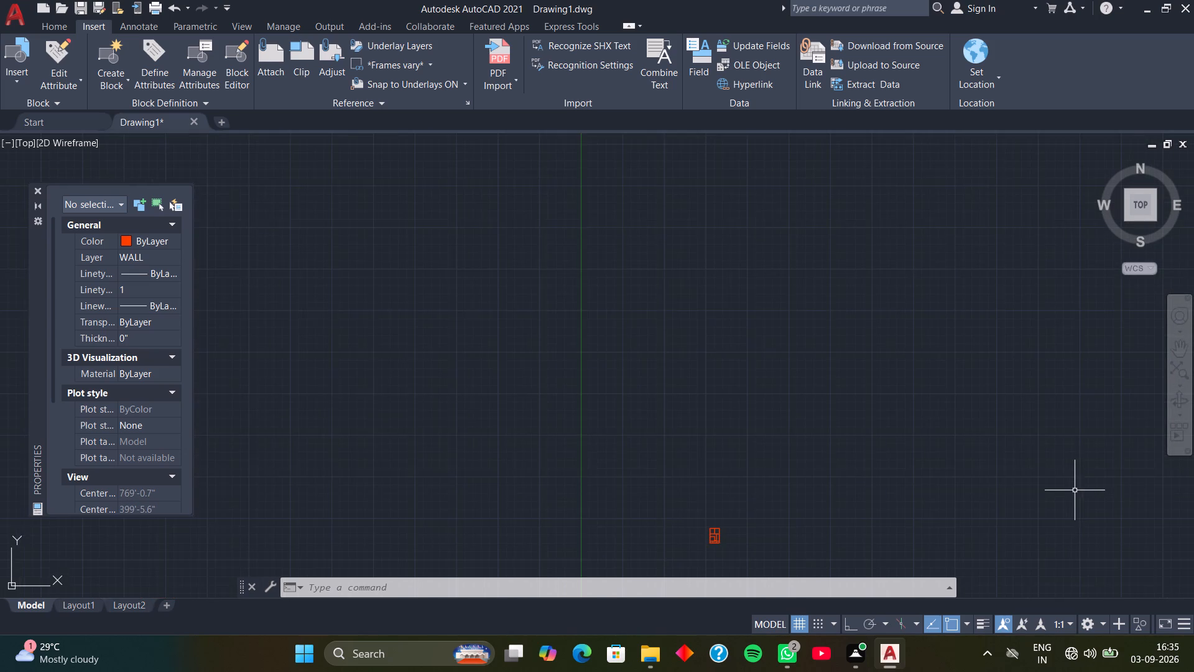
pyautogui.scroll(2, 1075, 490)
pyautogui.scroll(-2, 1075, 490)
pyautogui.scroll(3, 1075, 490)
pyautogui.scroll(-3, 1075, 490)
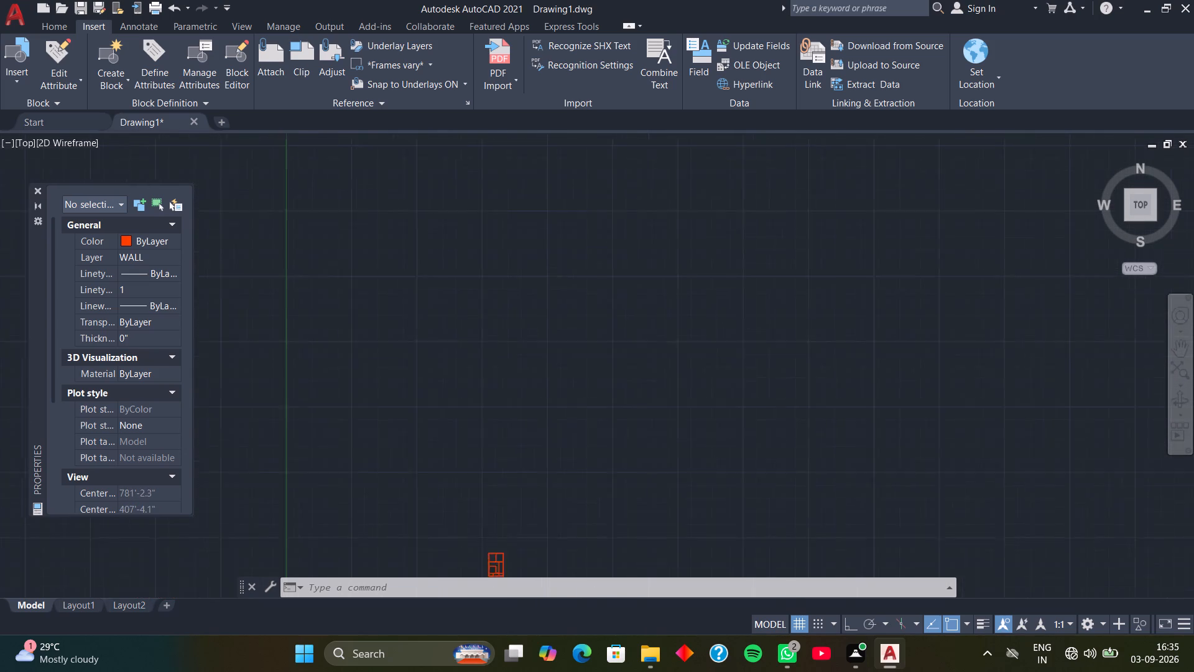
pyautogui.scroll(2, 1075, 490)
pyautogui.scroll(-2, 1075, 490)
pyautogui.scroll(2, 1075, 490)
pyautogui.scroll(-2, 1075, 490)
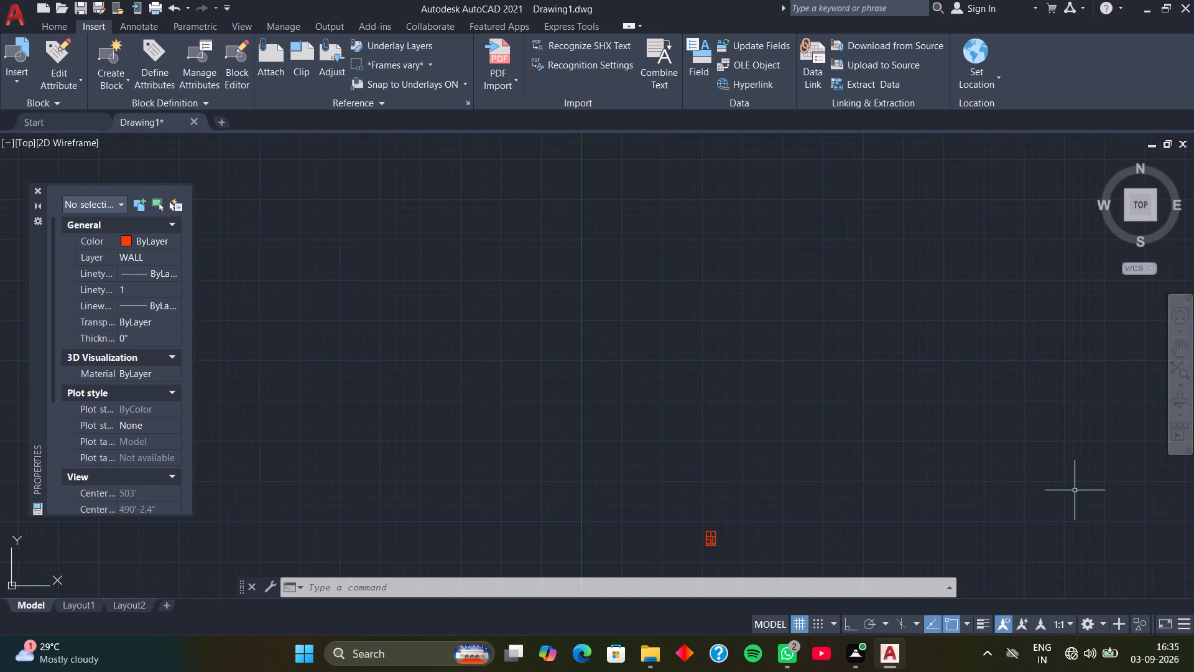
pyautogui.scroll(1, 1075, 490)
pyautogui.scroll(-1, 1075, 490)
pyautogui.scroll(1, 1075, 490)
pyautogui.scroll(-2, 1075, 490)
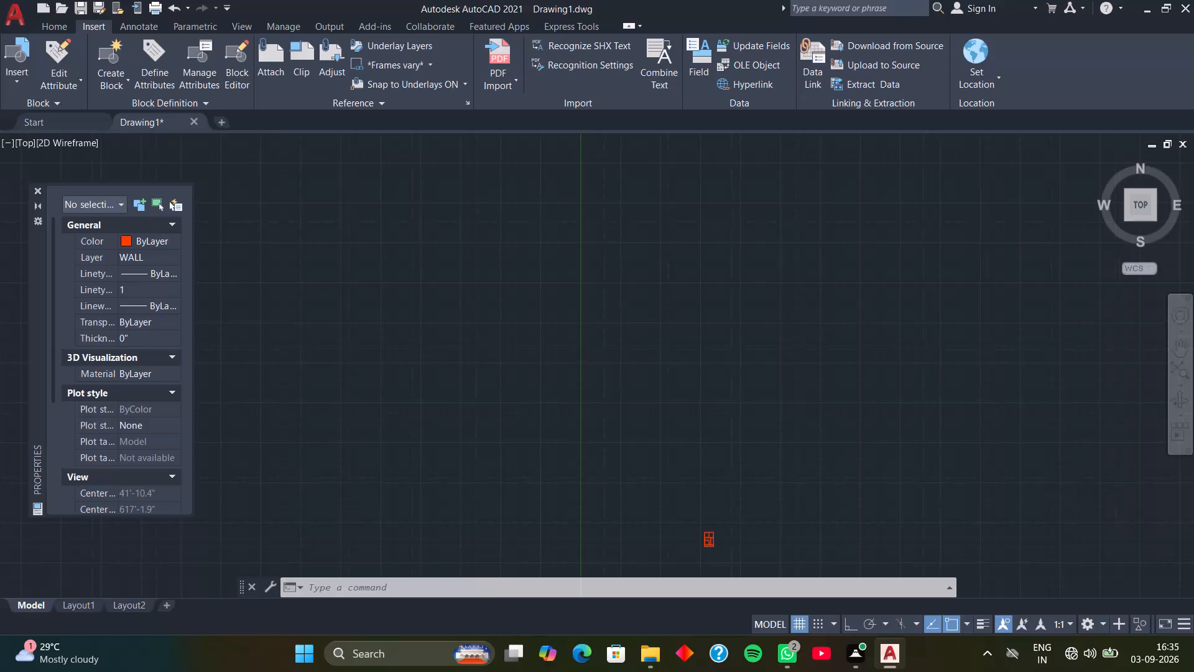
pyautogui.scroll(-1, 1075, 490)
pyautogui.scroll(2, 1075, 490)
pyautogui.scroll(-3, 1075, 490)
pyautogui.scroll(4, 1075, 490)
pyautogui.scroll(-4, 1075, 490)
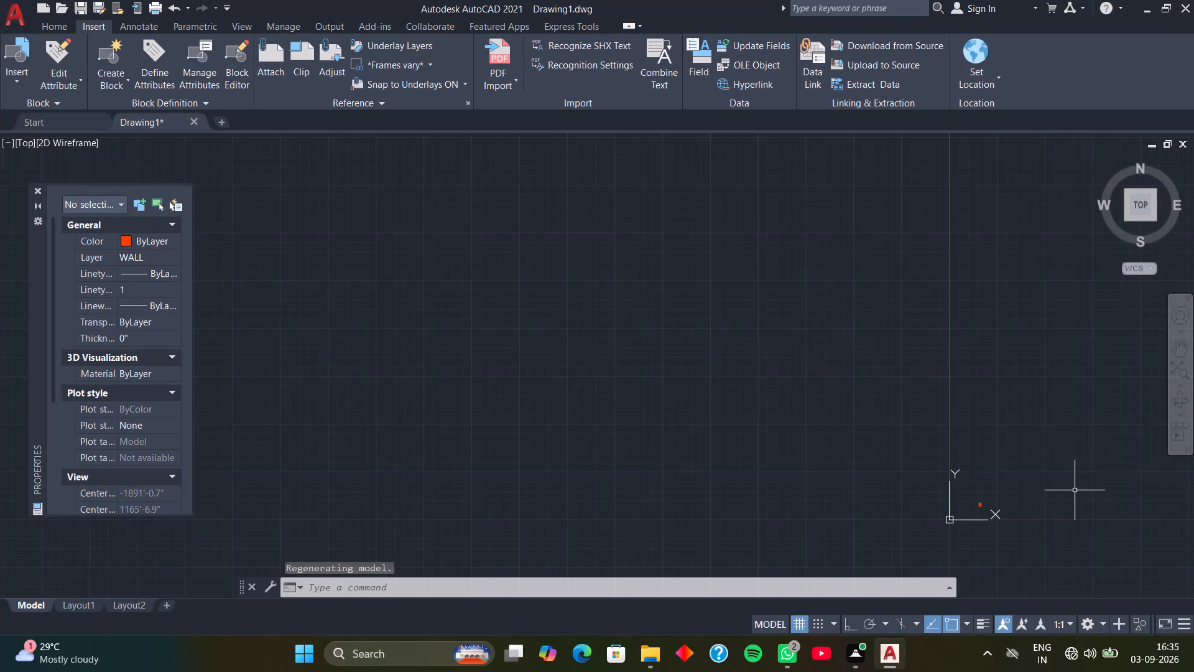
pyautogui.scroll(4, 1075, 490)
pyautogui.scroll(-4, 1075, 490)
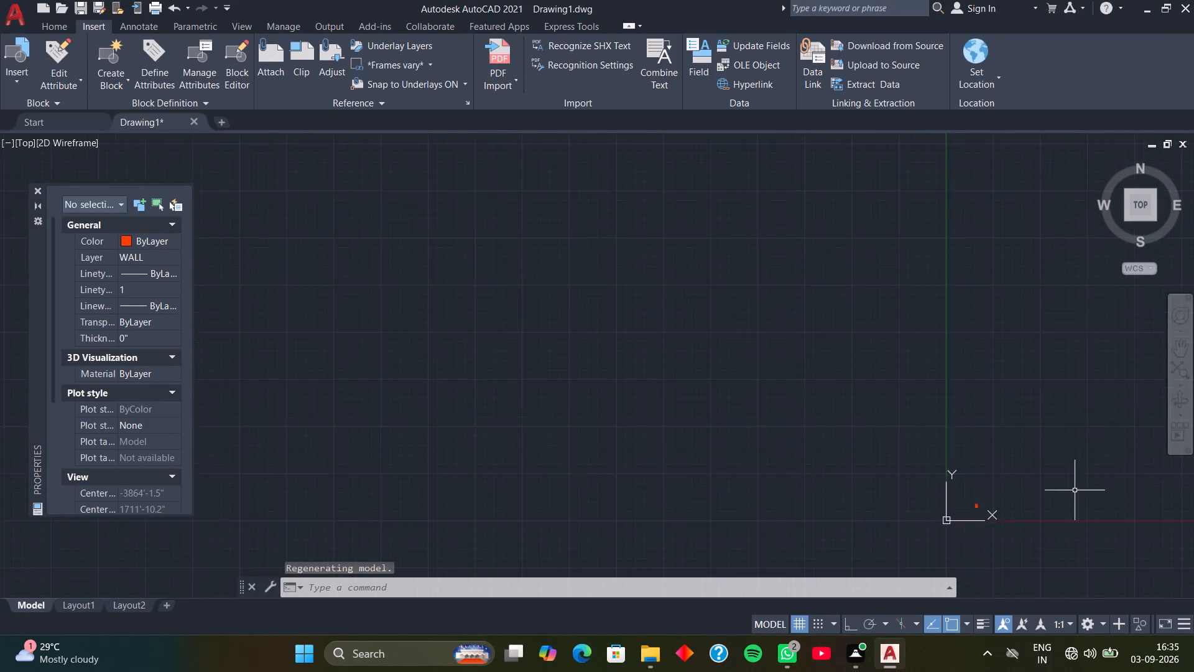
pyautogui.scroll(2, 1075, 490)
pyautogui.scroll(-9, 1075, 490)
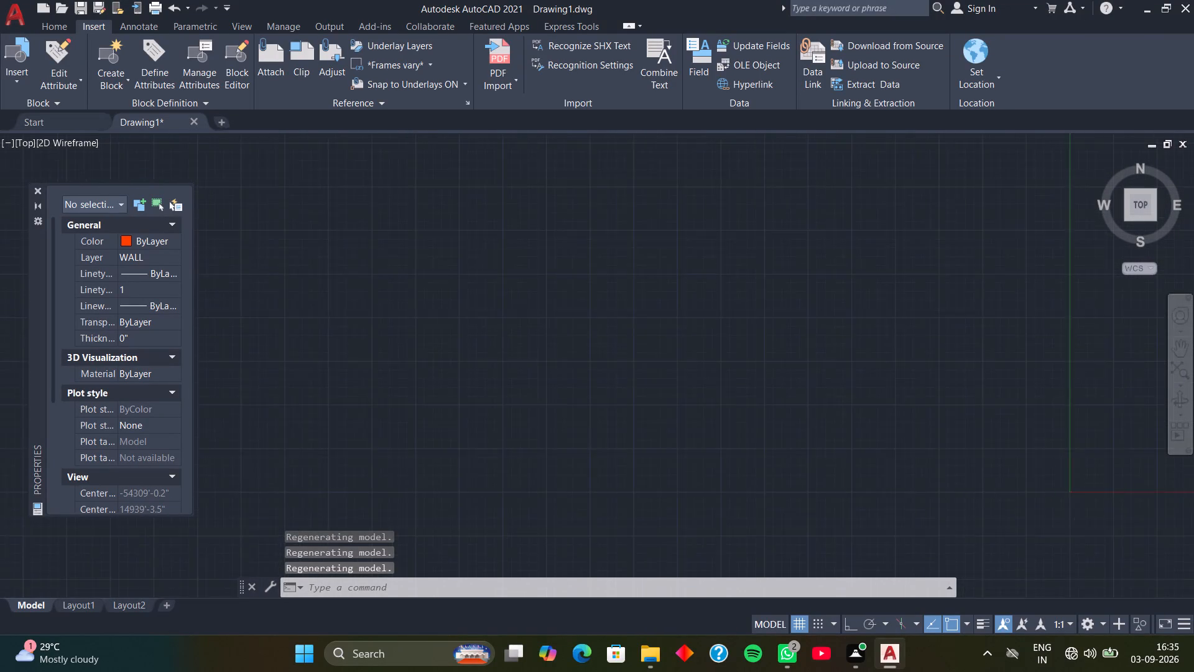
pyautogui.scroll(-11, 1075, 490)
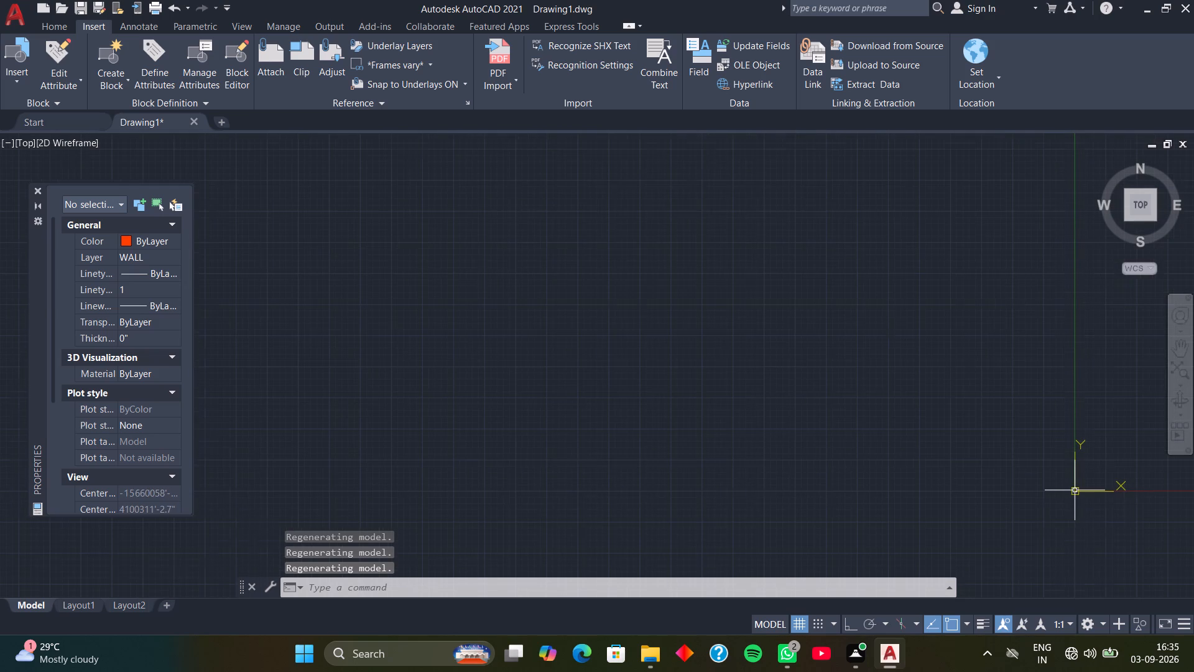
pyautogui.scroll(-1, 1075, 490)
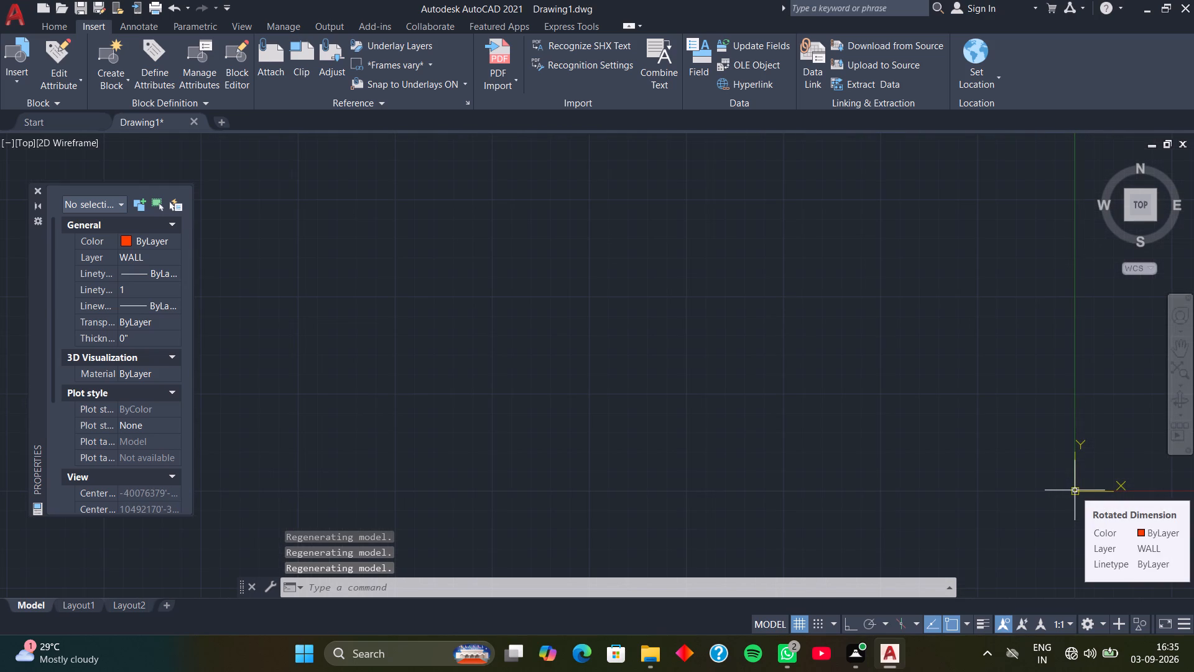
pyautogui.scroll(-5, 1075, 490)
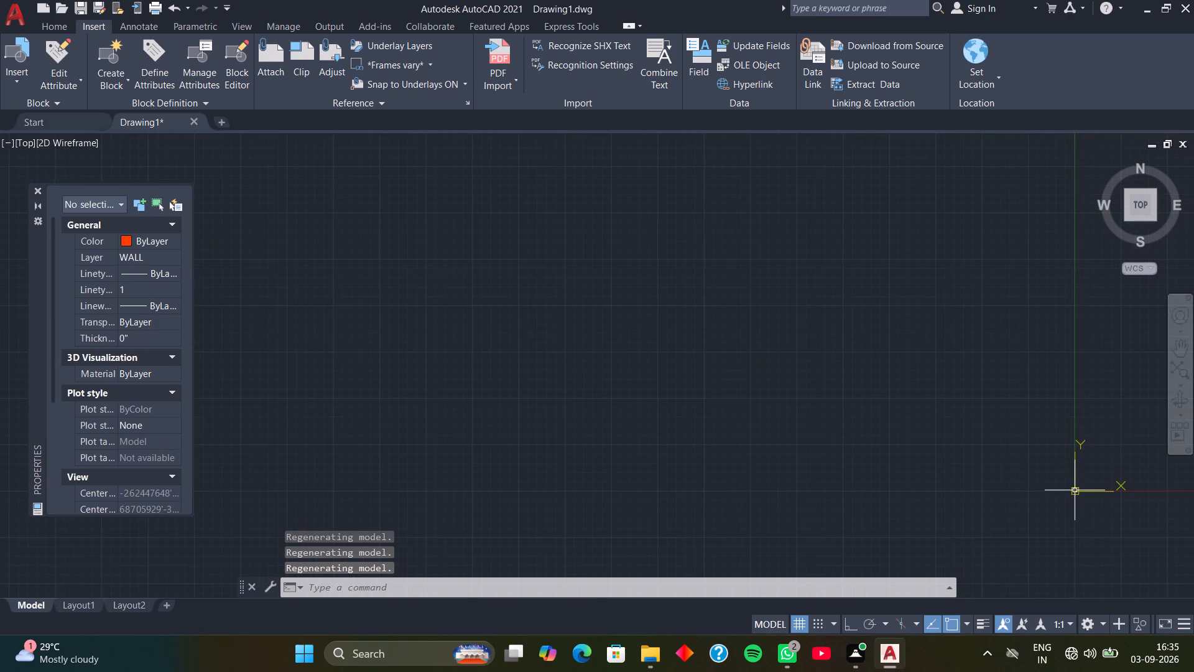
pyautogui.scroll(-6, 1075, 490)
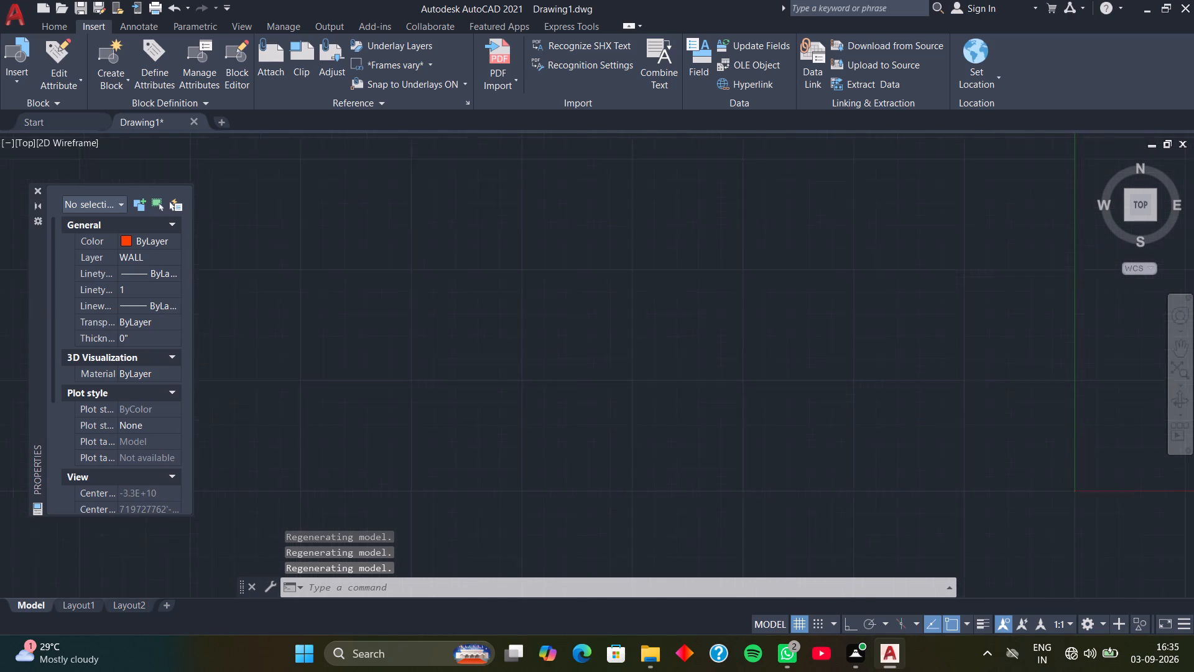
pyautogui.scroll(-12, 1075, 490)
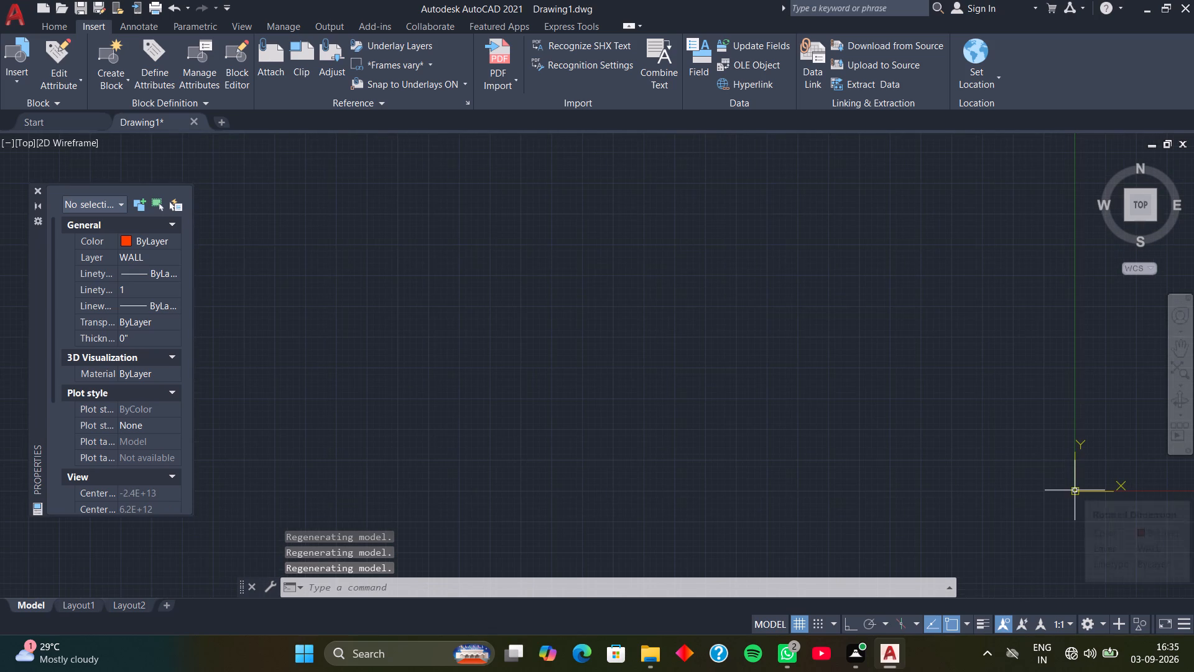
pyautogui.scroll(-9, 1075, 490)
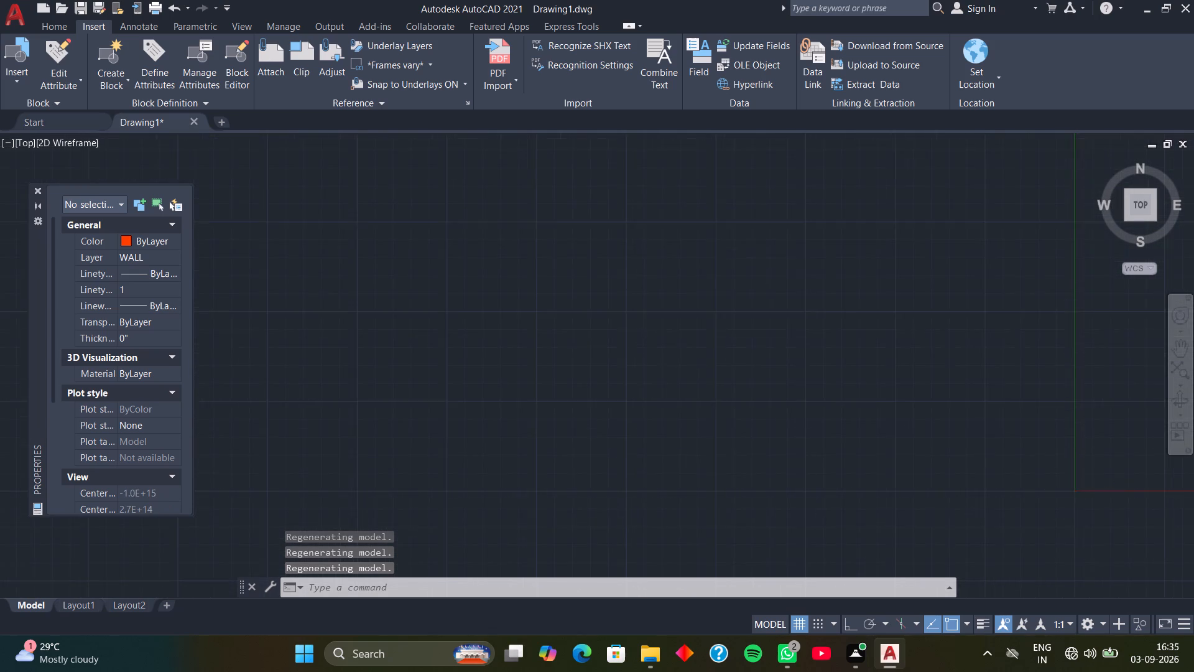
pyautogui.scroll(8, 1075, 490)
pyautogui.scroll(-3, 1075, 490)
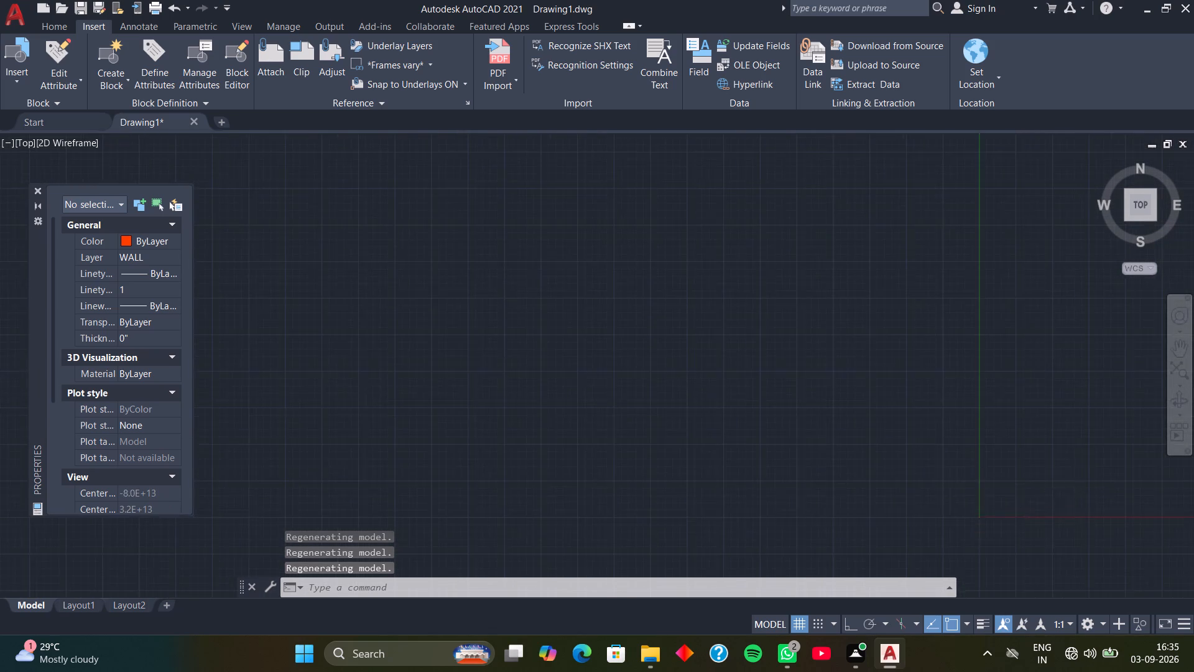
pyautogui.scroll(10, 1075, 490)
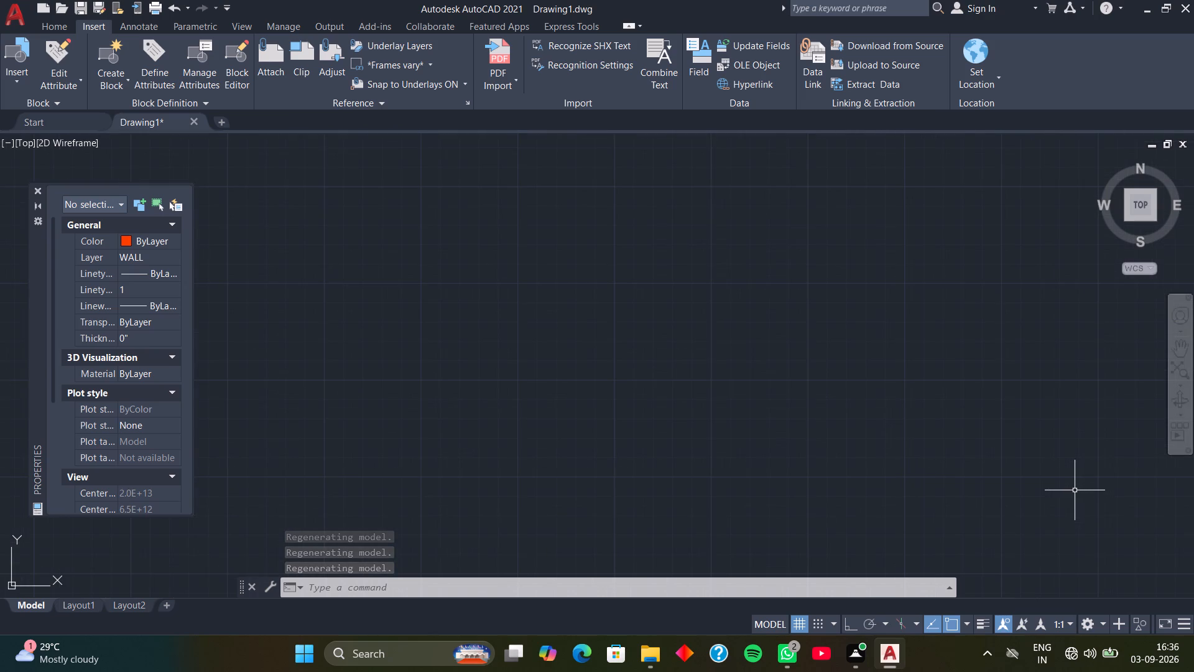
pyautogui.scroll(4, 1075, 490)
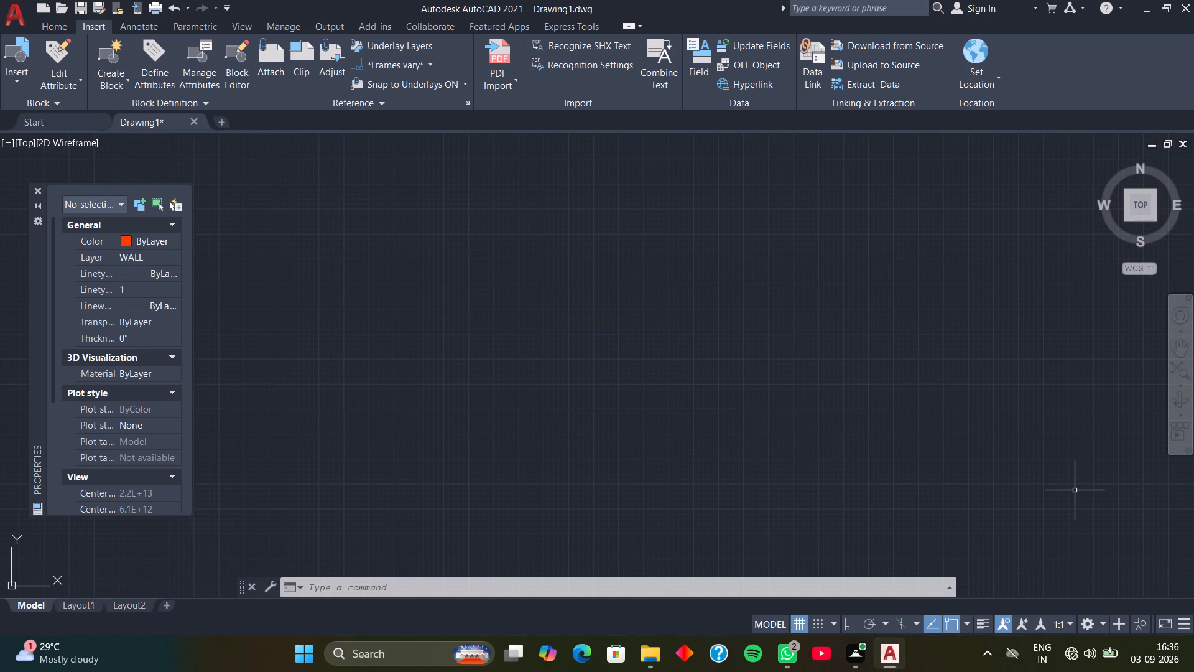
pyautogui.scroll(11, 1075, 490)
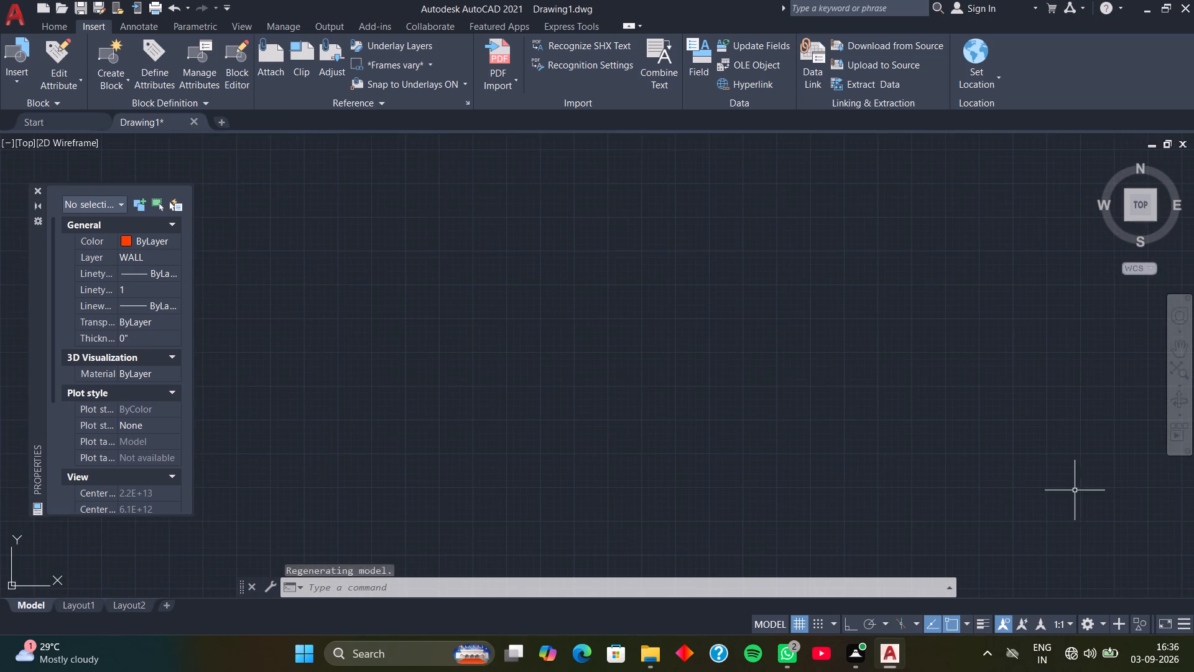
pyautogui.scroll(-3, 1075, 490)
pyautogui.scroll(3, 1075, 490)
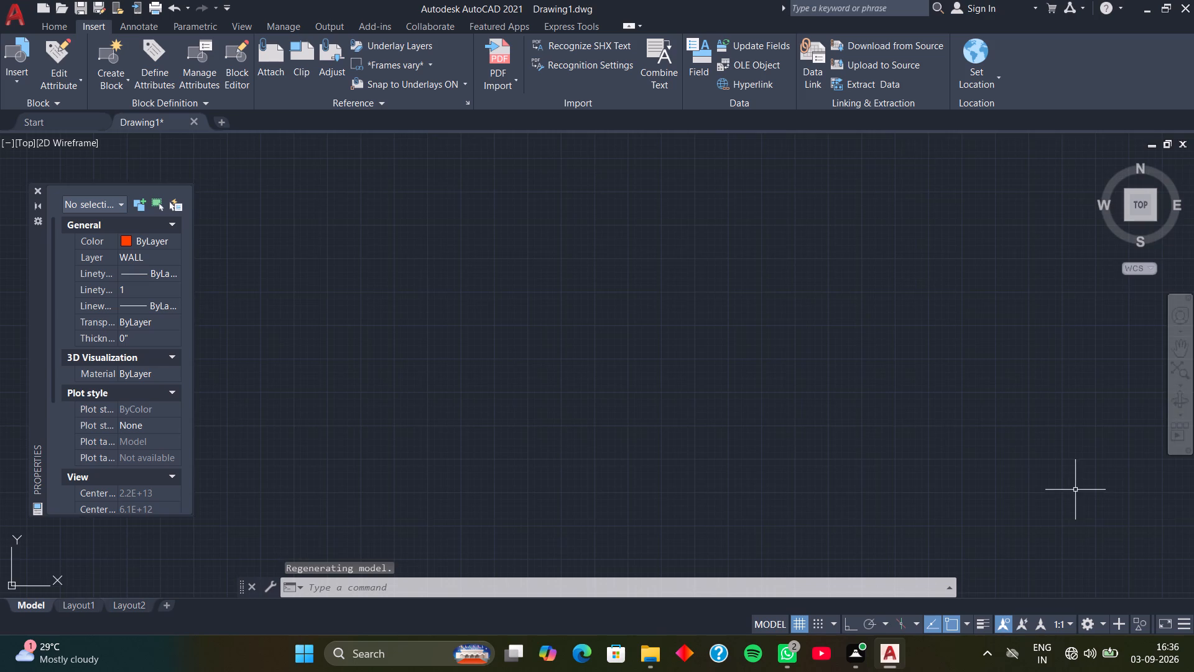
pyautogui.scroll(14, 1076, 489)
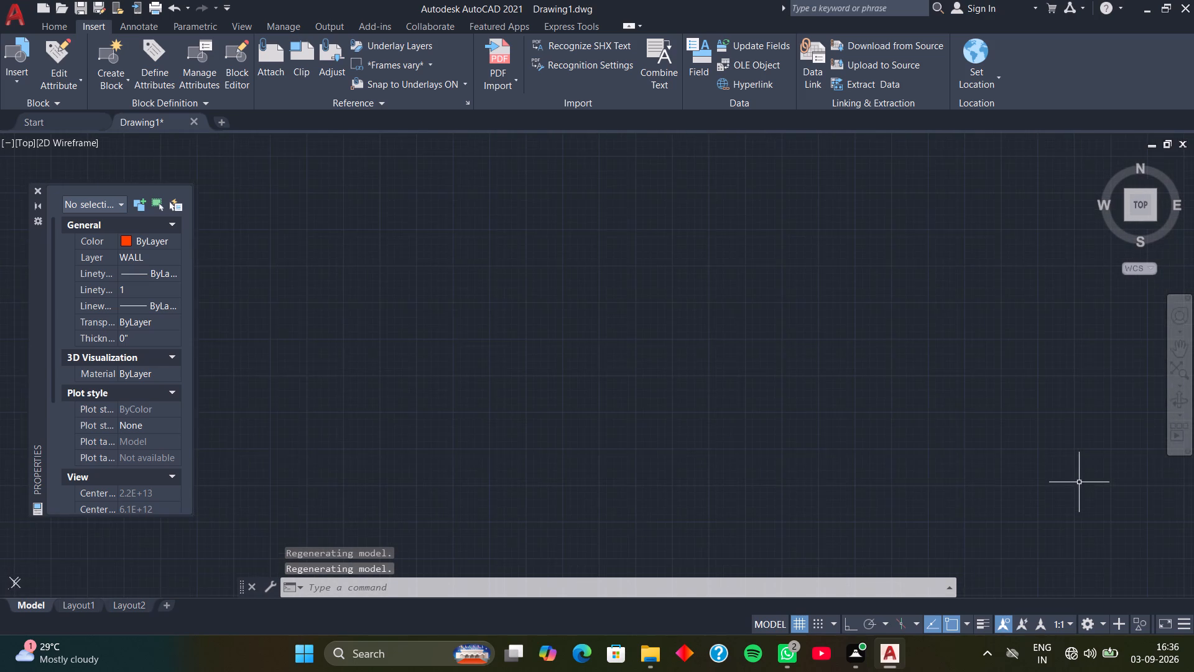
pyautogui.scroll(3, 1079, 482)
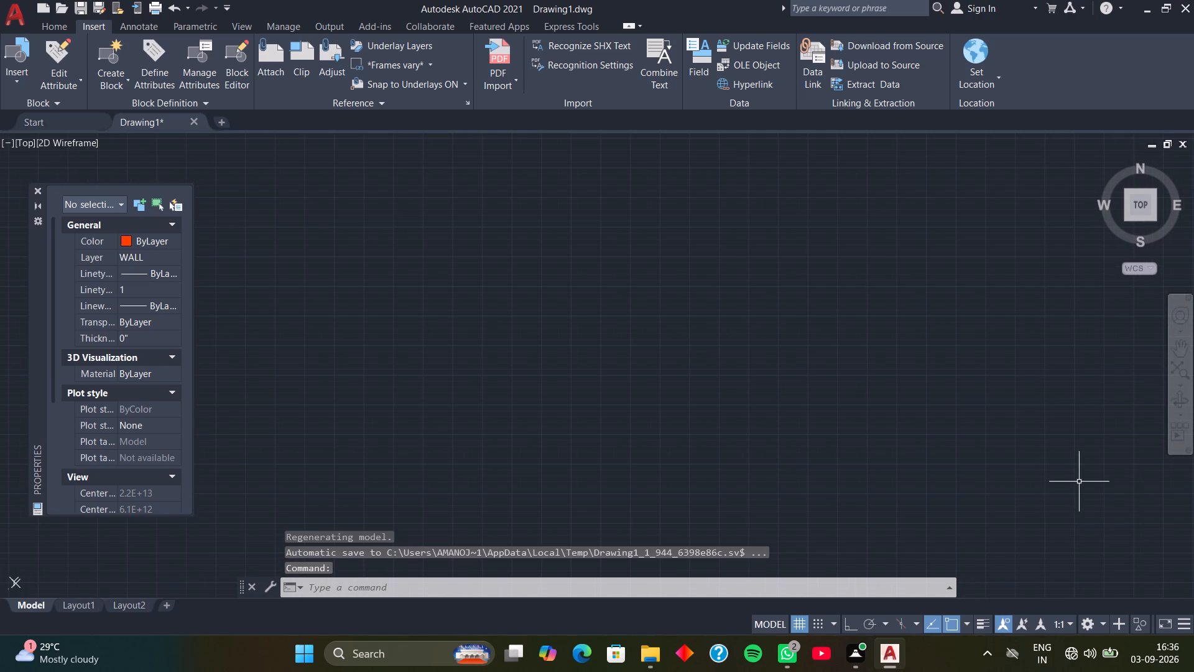
# Search the model space of Drawing1 for the existing geometry, examining the area around the origin.
pyautogui.scroll(4, 1080, 480)
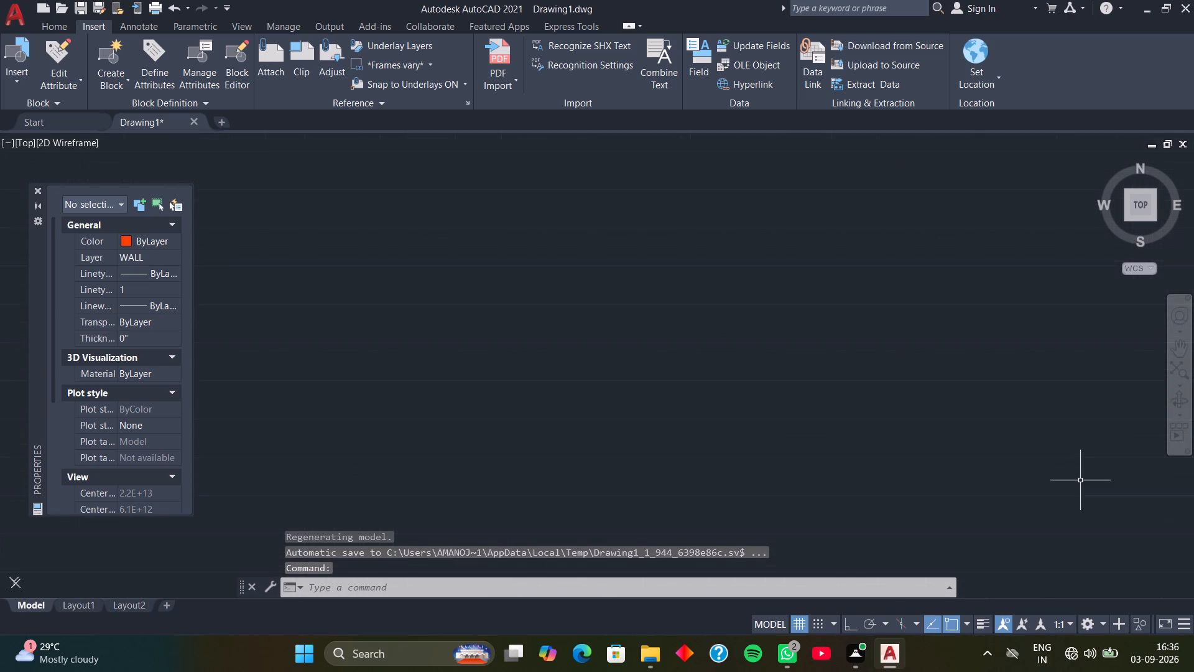
pyautogui.scroll(8, 1080, 480)
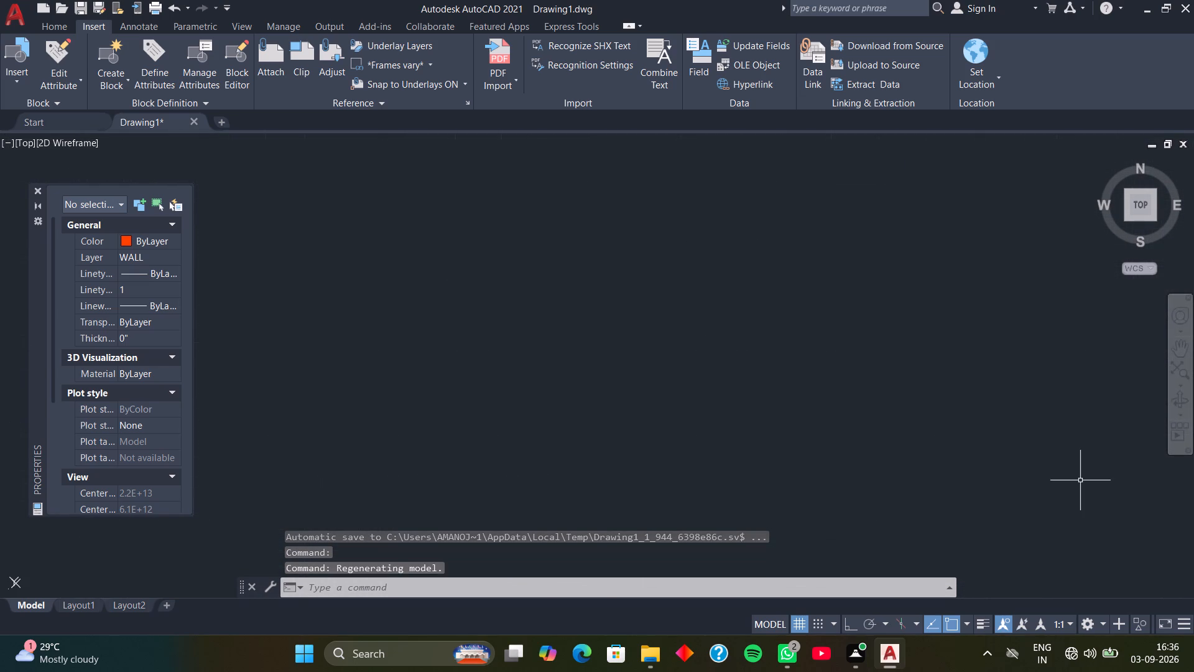
pyautogui.scroll(4, 1080, 480)
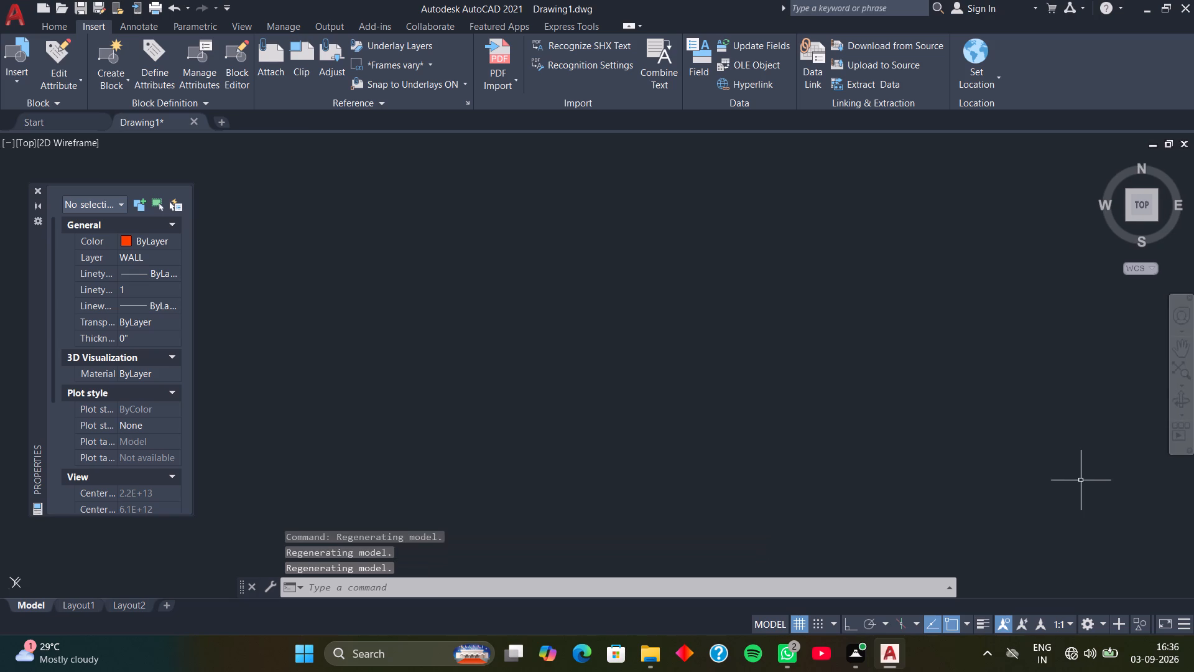
pyautogui.scroll(4, 1080, 480)
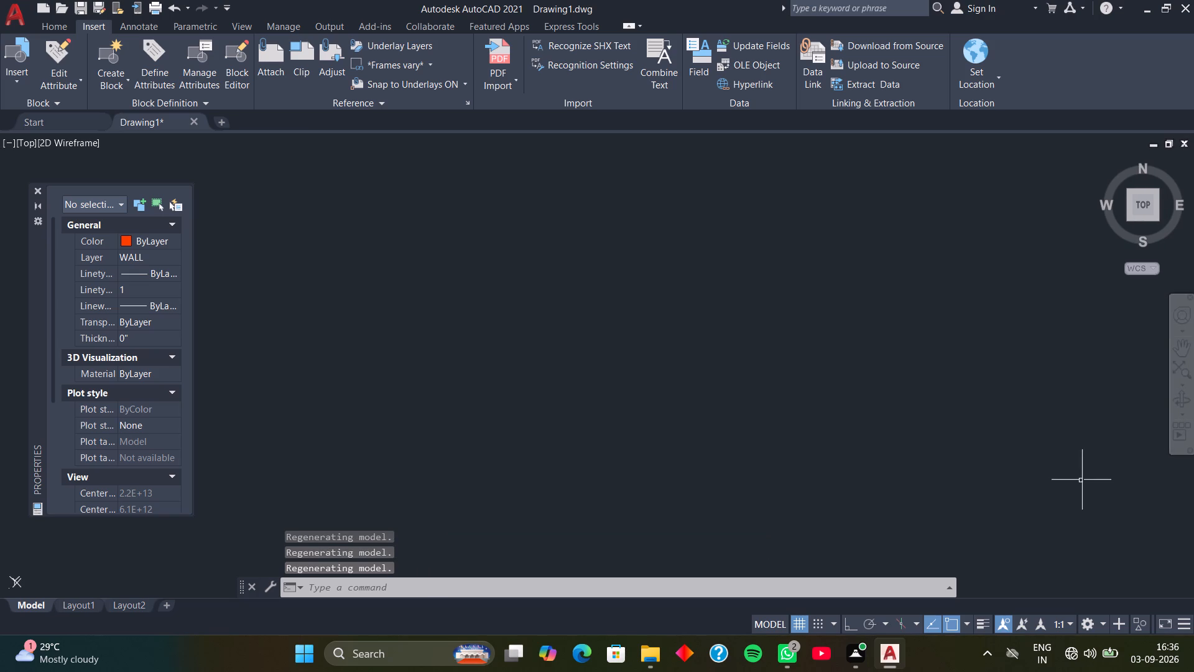
pyautogui.scroll(7, 1080, 480)
pyautogui.scroll(-5, 1080, 480)
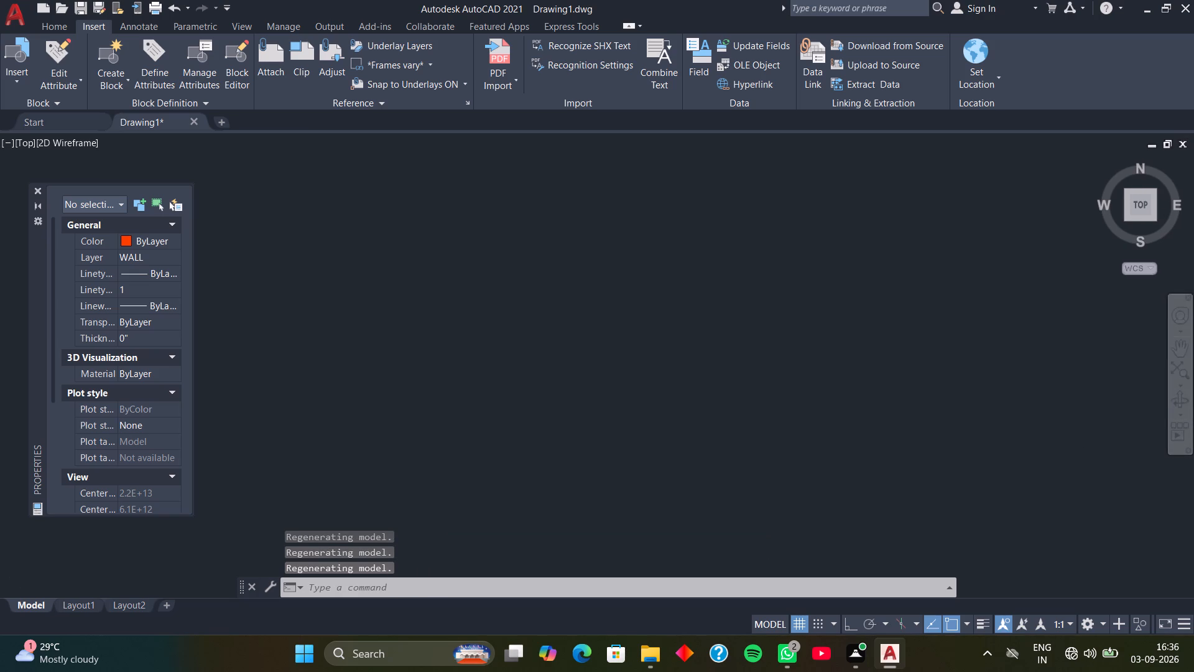
pyautogui.scroll(-11, 1080, 480)
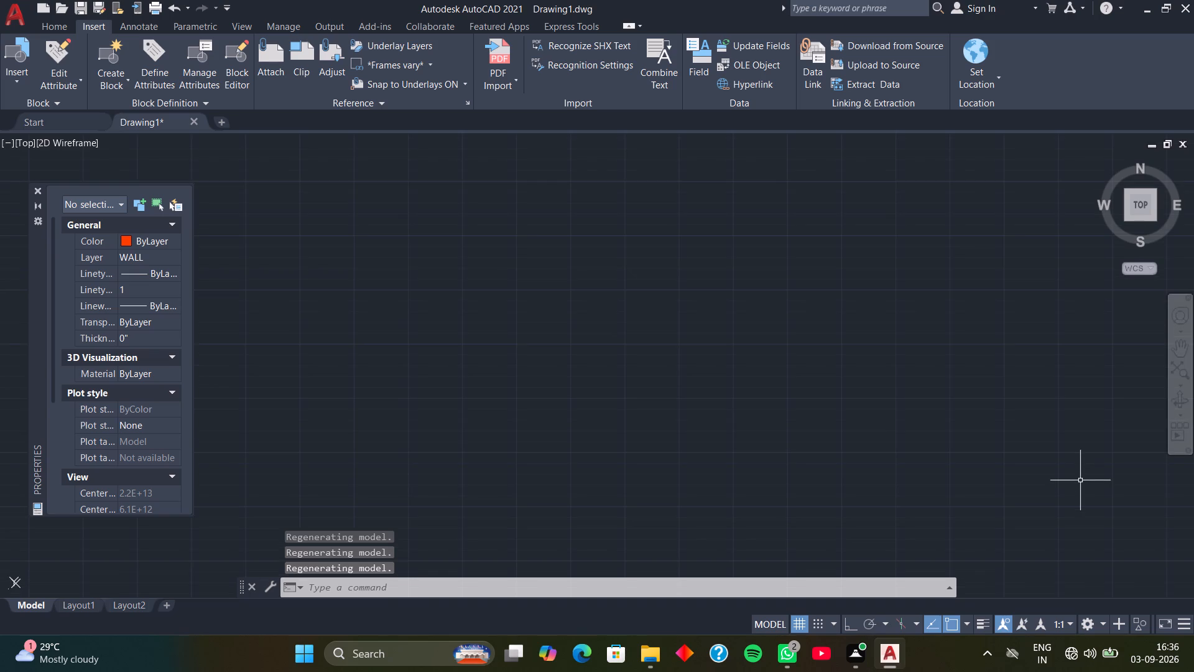
pyautogui.scroll(-18, 1080, 480)
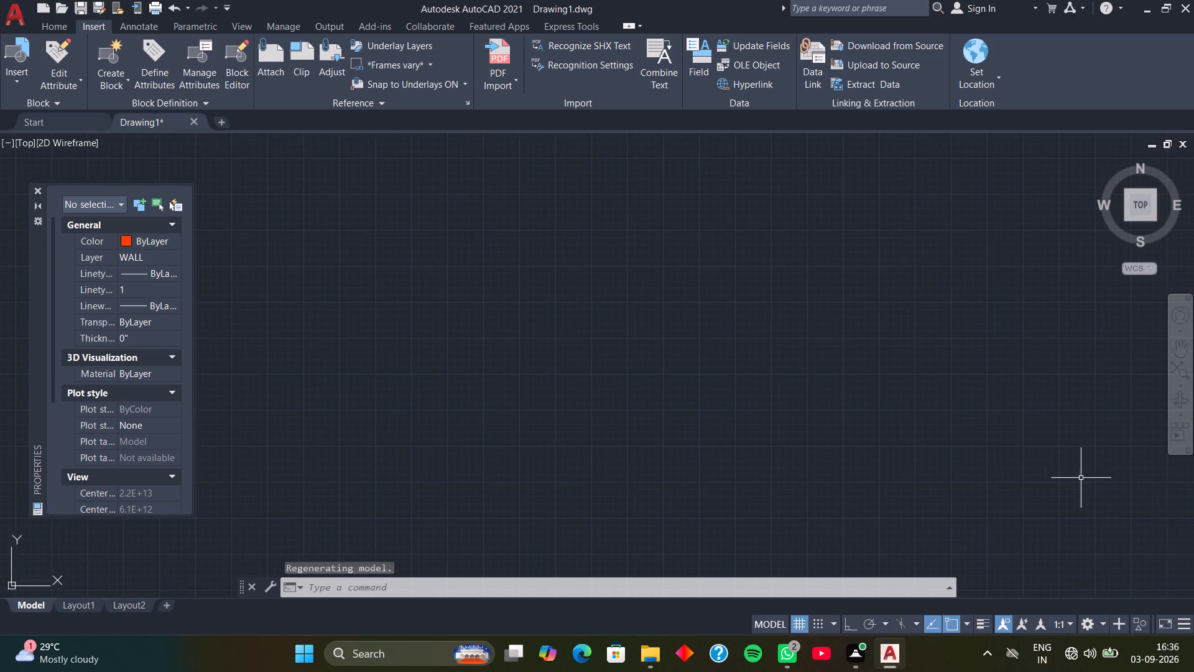
pyautogui.scroll(2, 1081, 478)
pyautogui.scroll(-18, 1081, 478)
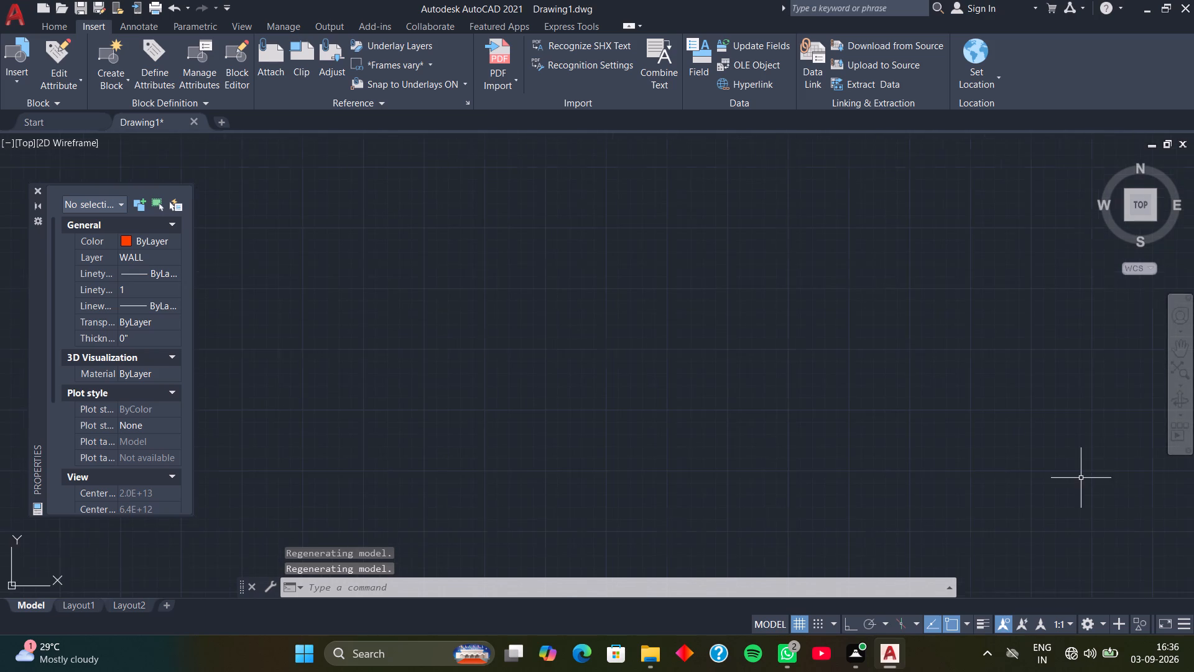
pyautogui.scroll(-8, 1081, 478)
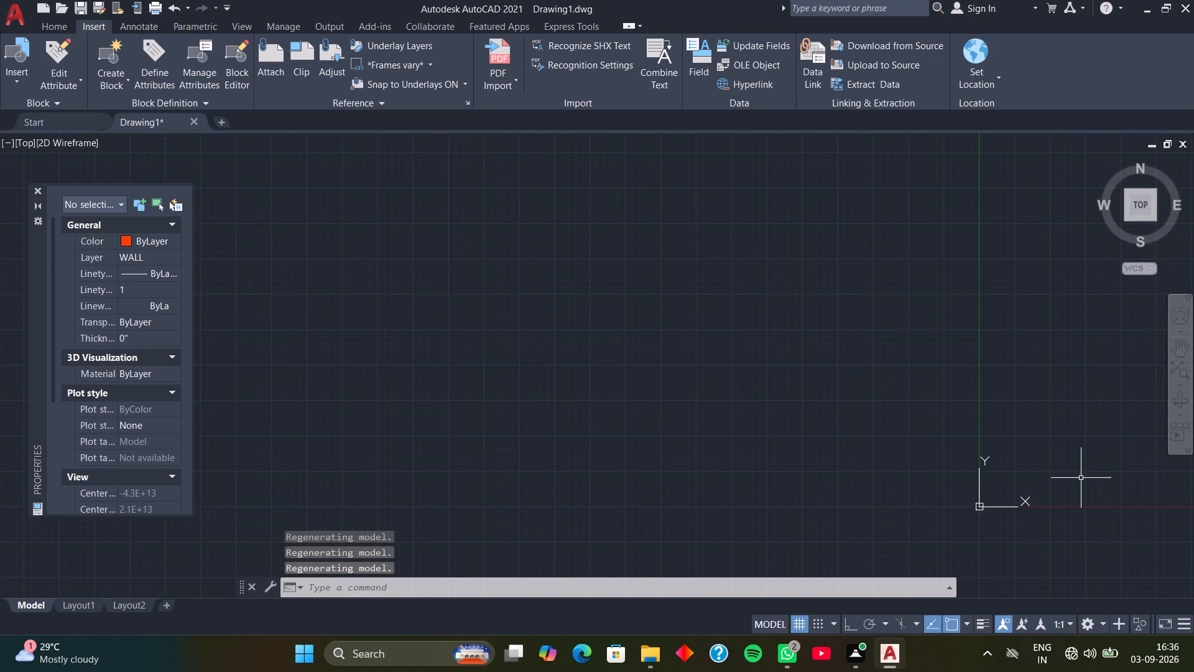
pyautogui.scroll(2, 1081, 478)
pyautogui.scroll(-4, 1081, 478)
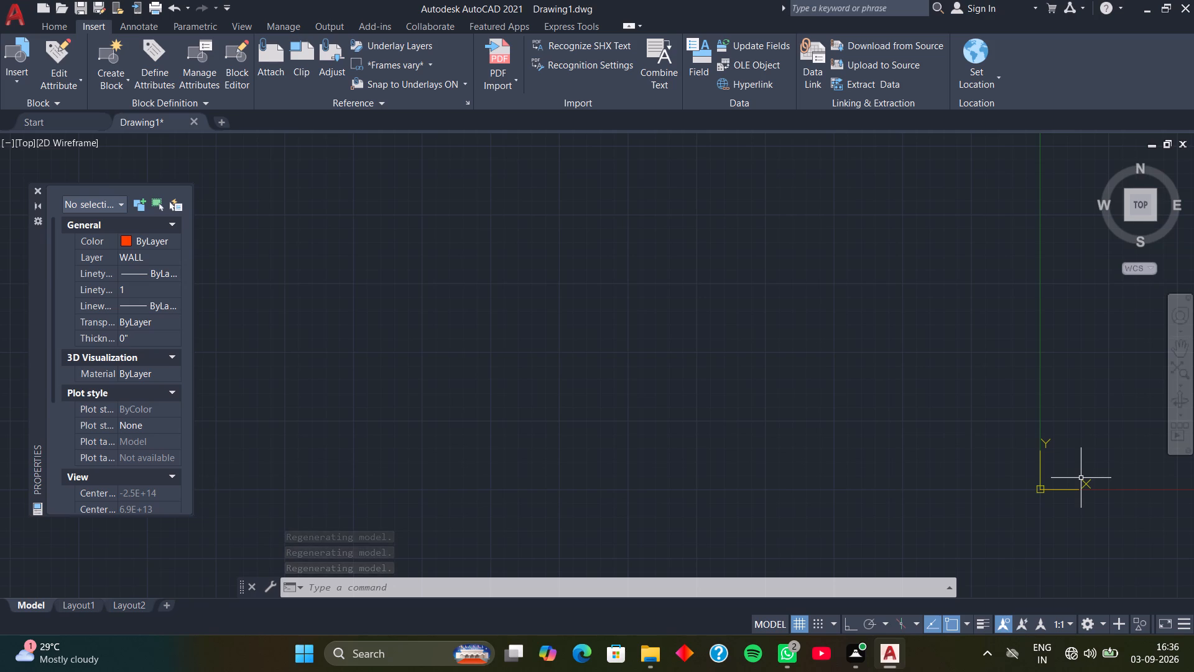
pyautogui.scroll(-1, 1081, 478)
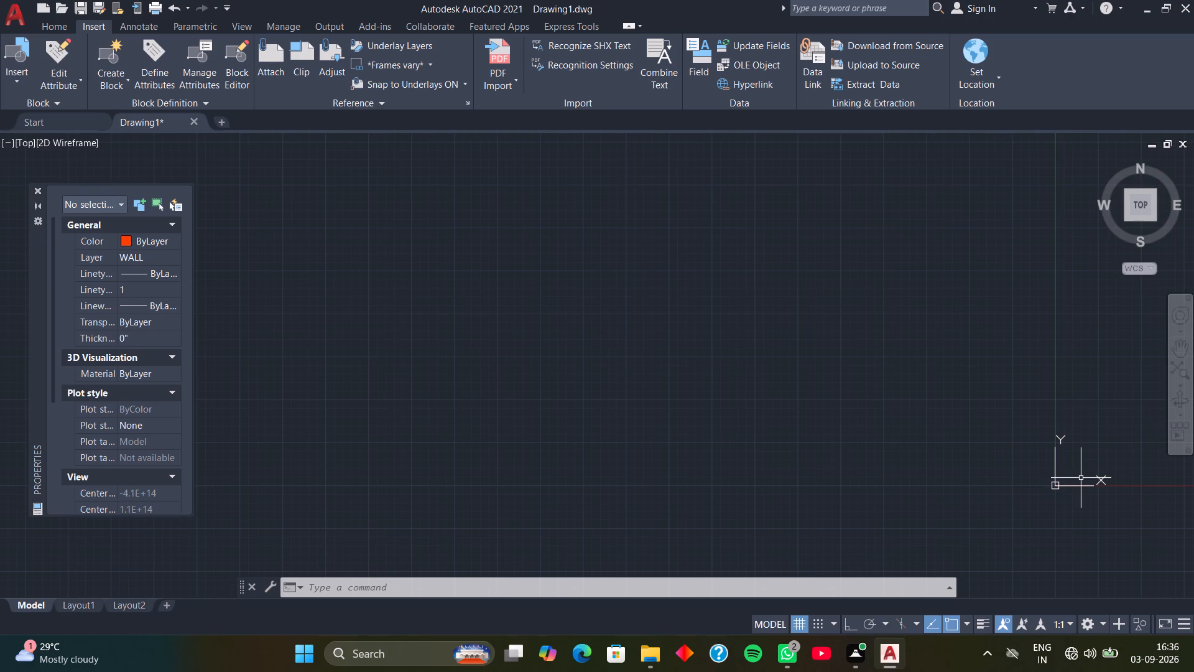
pyautogui.scroll(1, 1081, 478)
pyautogui.scroll(-4, 1081, 478)
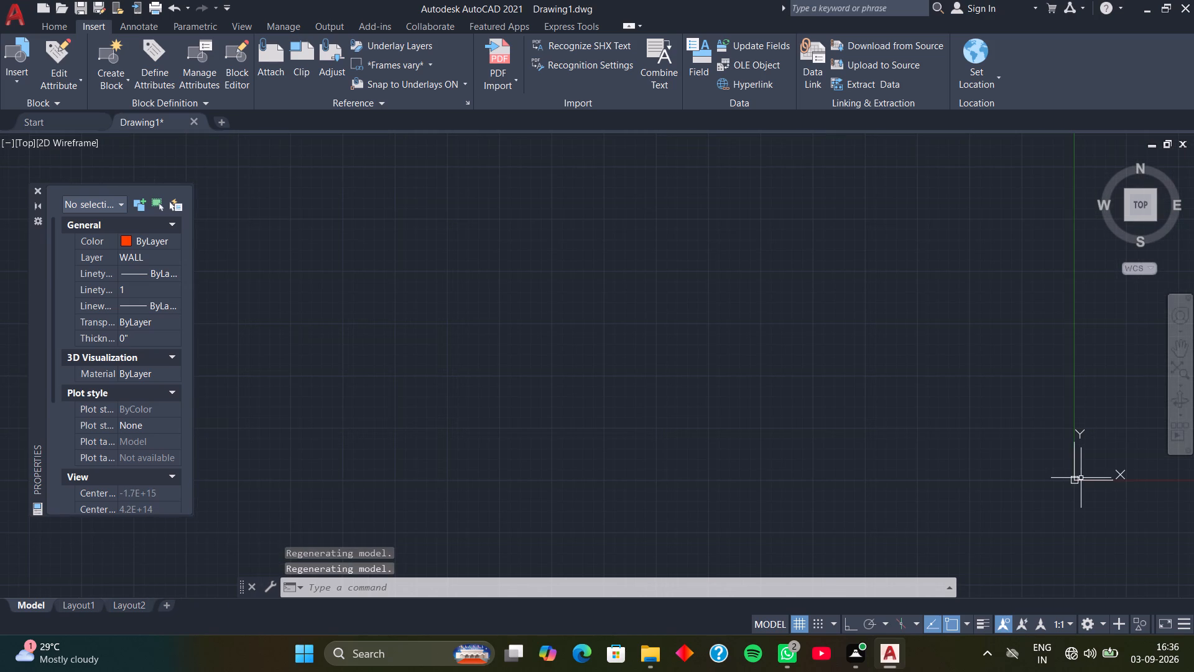
pyautogui.scroll(1, 1081, 478)
pyautogui.scroll(-3, 1081, 478)
pyautogui.scroll(1, 1081, 478)
pyautogui.scroll(-4, 1081, 478)
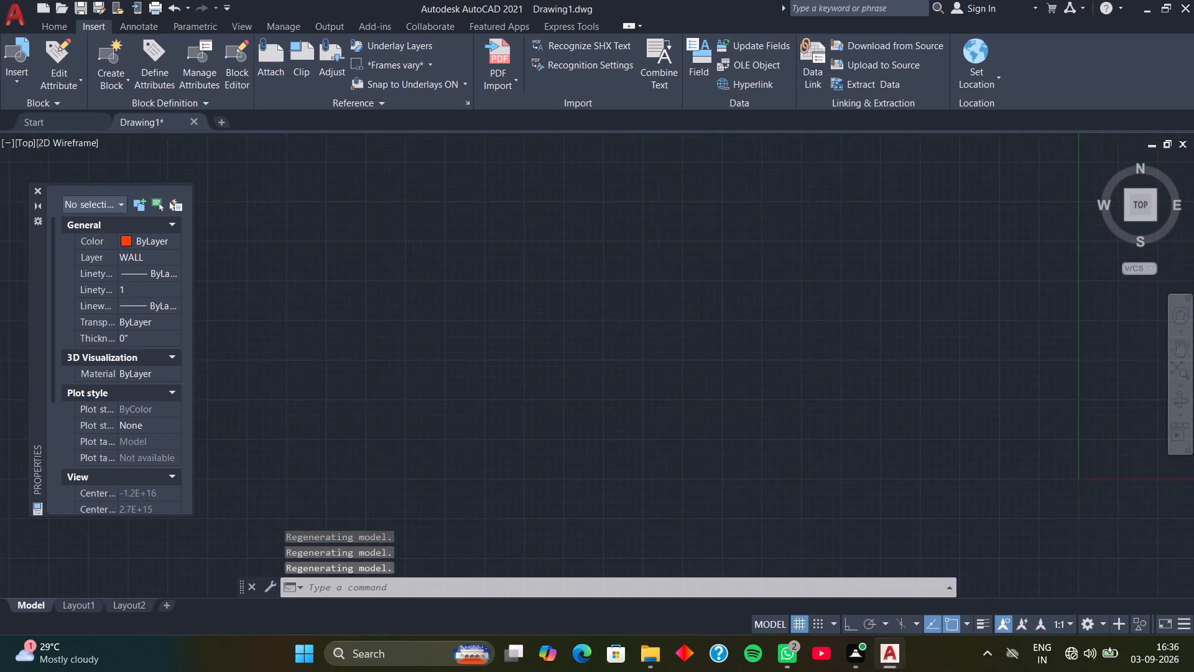
pyautogui.scroll(-6, 1081, 478)
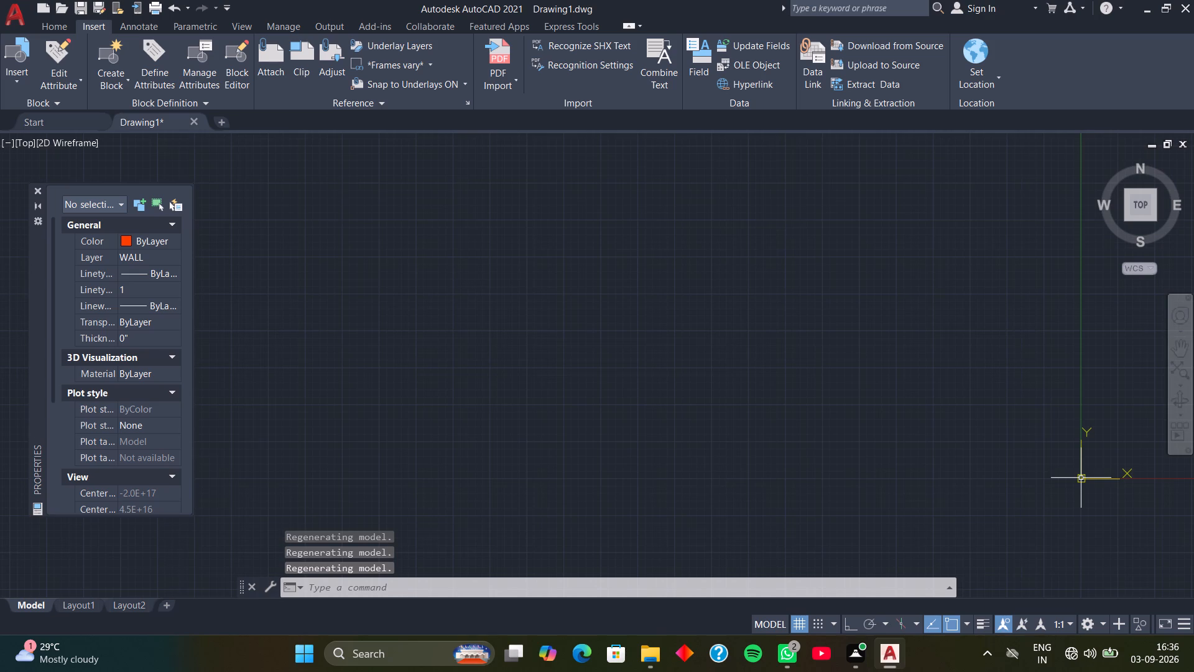
pyautogui.scroll(-13, 1081, 478)
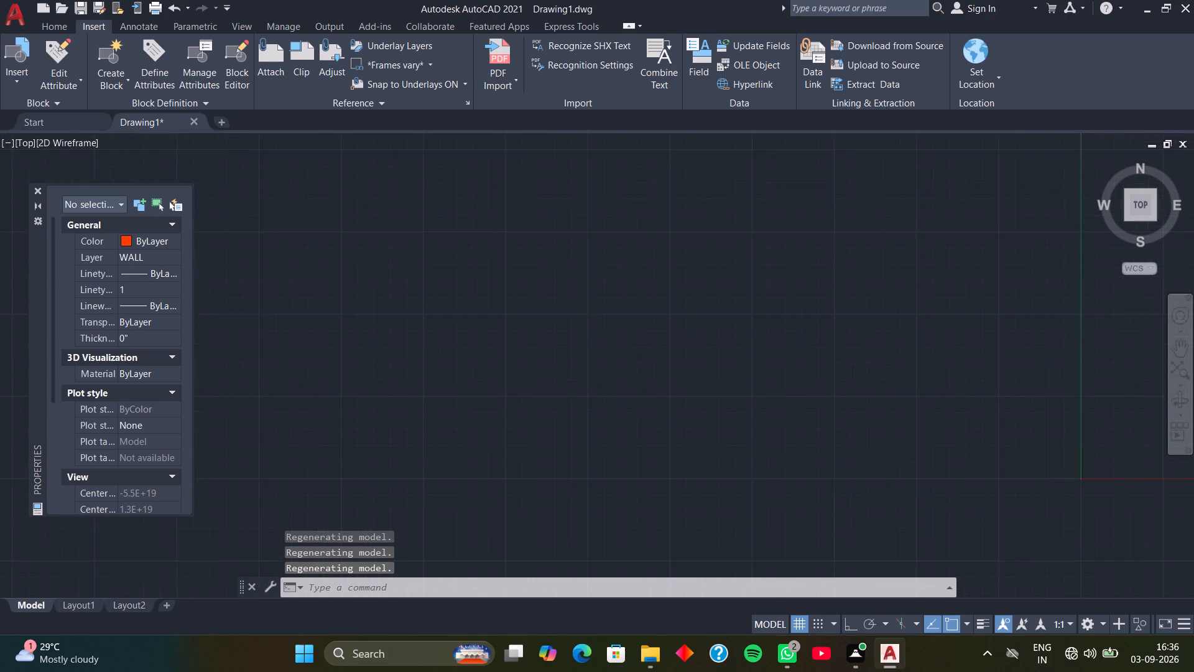
pyautogui.scroll(-12, 1081, 478)
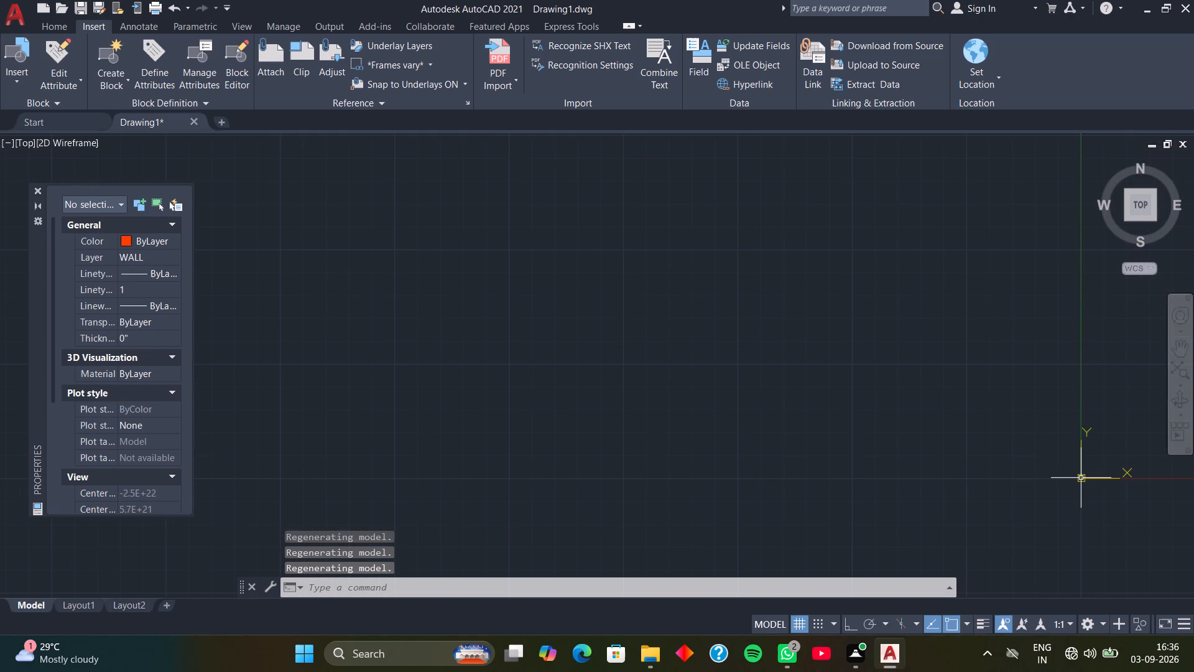
pyautogui.scroll(-12, 1081, 478)
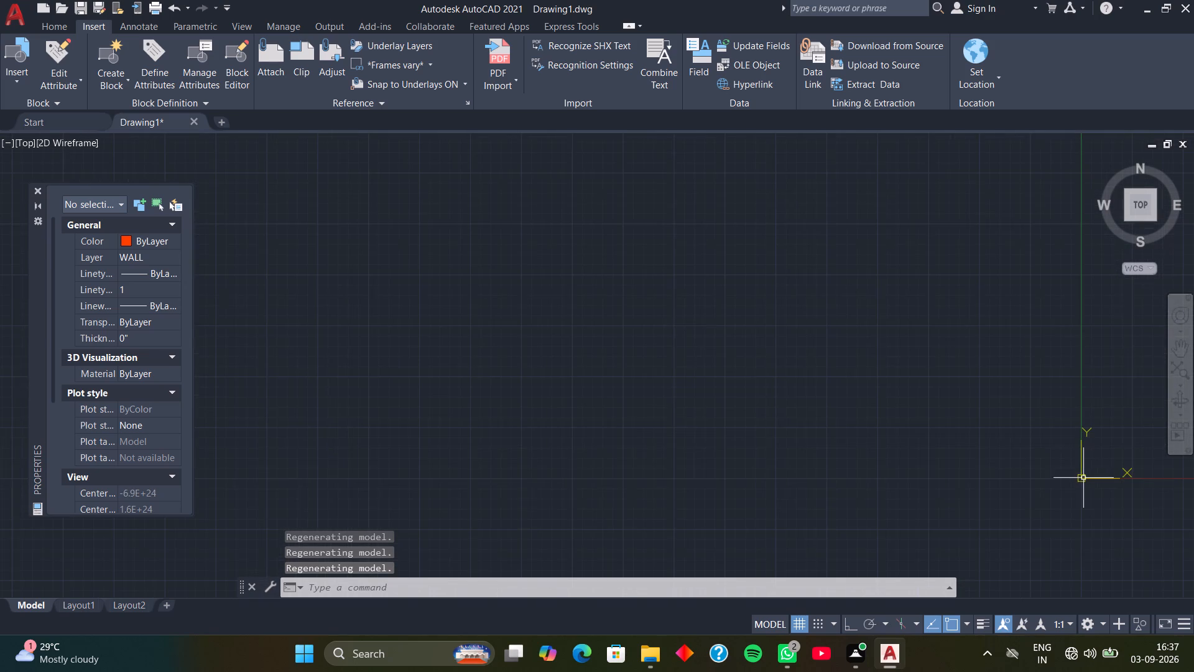
pyautogui.scroll(-3, 1088, 483)
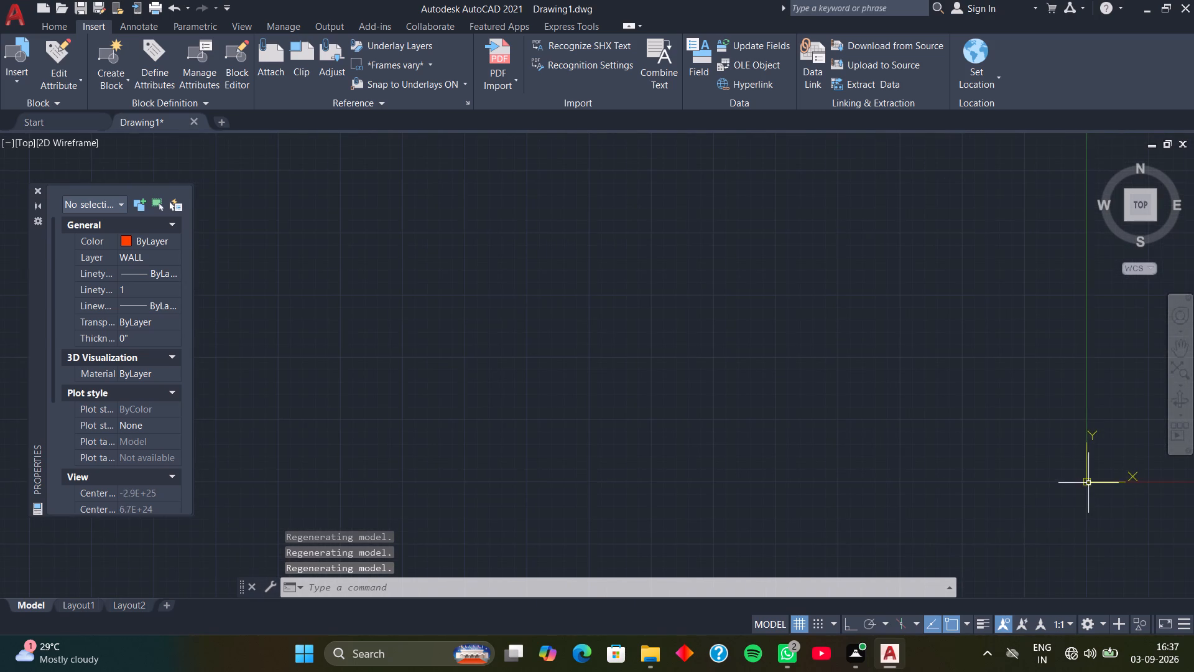
pyautogui.scroll(1, 1088, 483)
pyautogui.scroll(-4, 1091, 484)
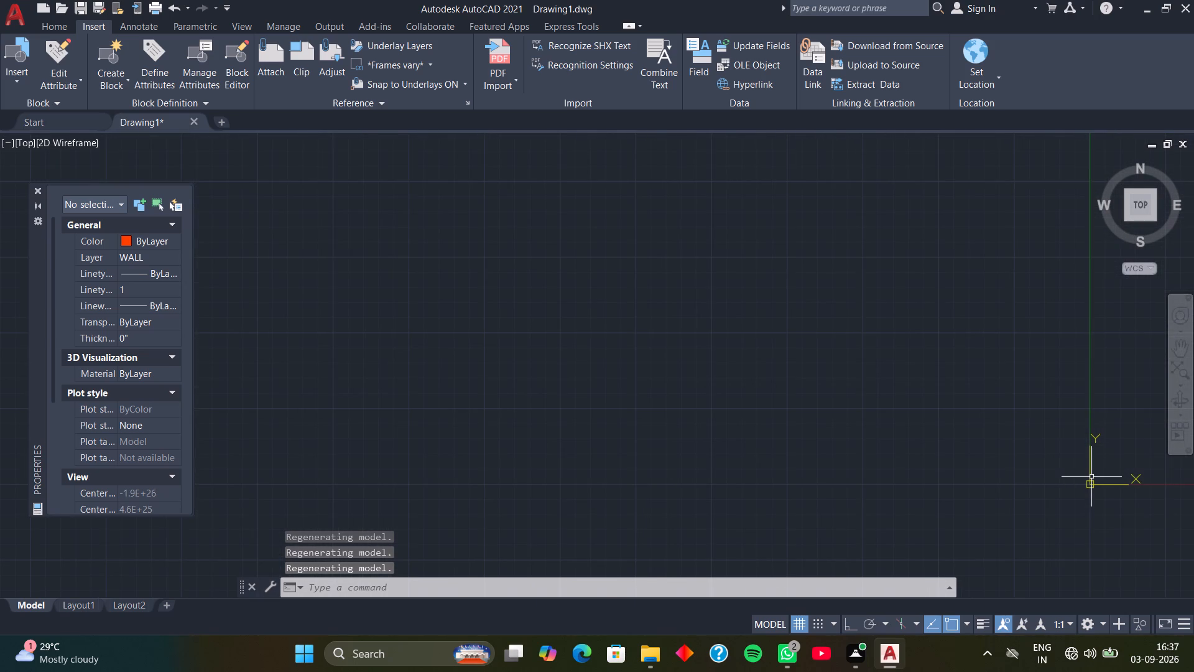
pyautogui.scroll(-4, 1093, 480)
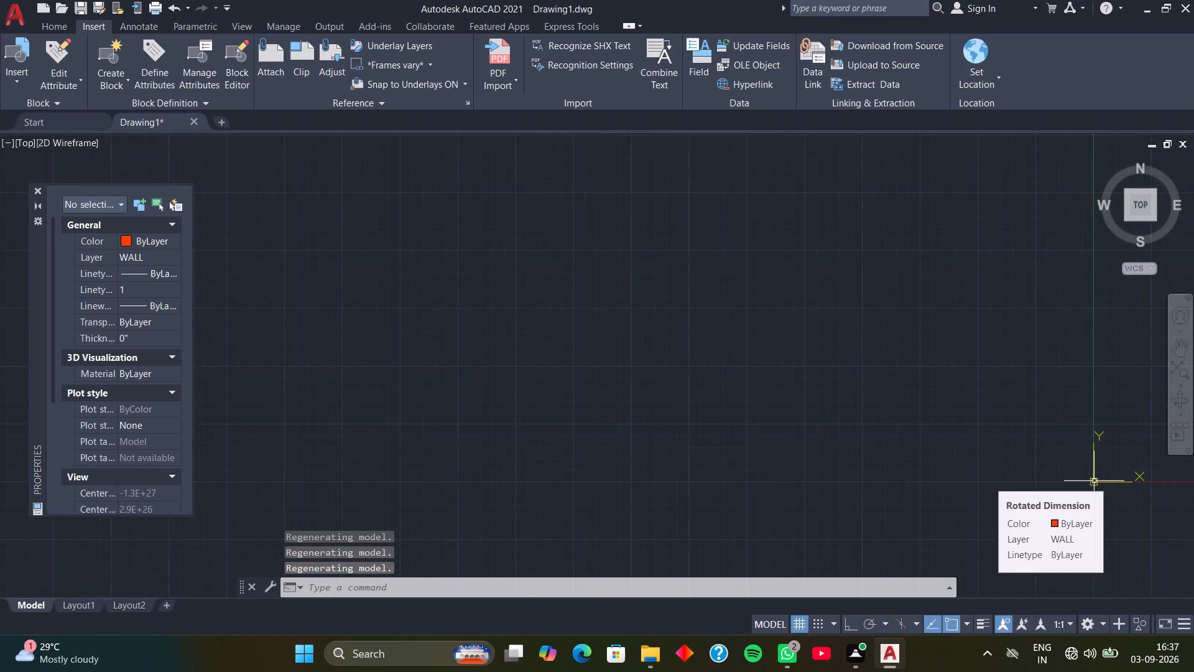
pyautogui.scroll(1, 1094, 481)
pyautogui.scroll(-1, 1094, 481)
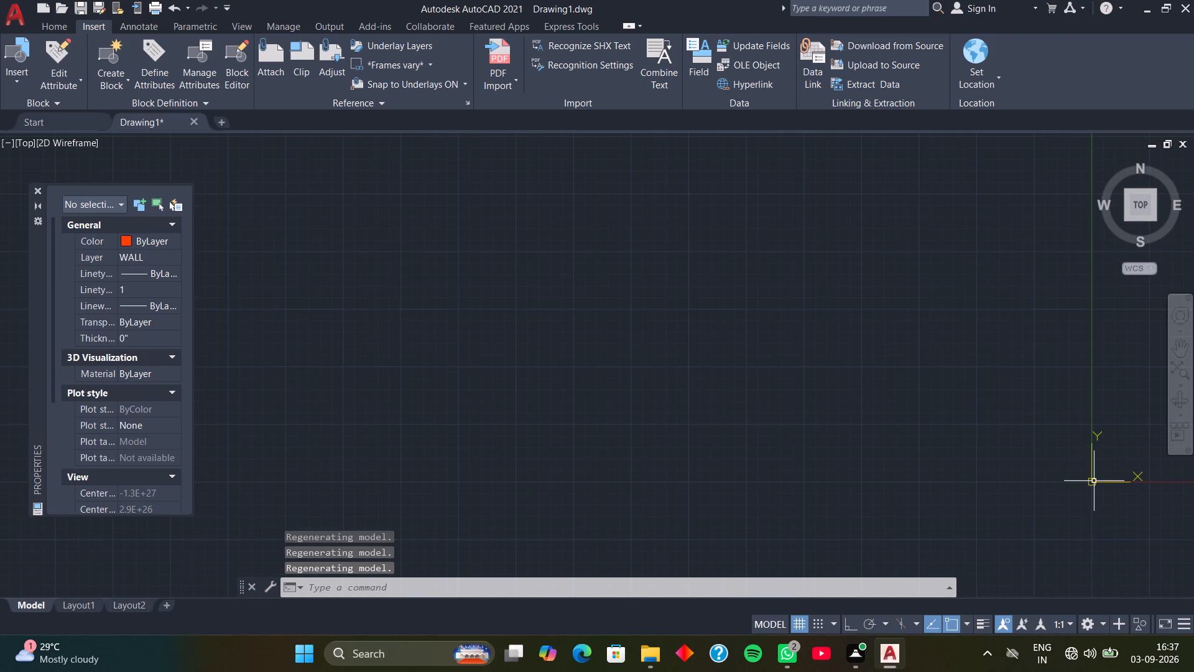
pyautogui.scroll(-4, 1094, 481)
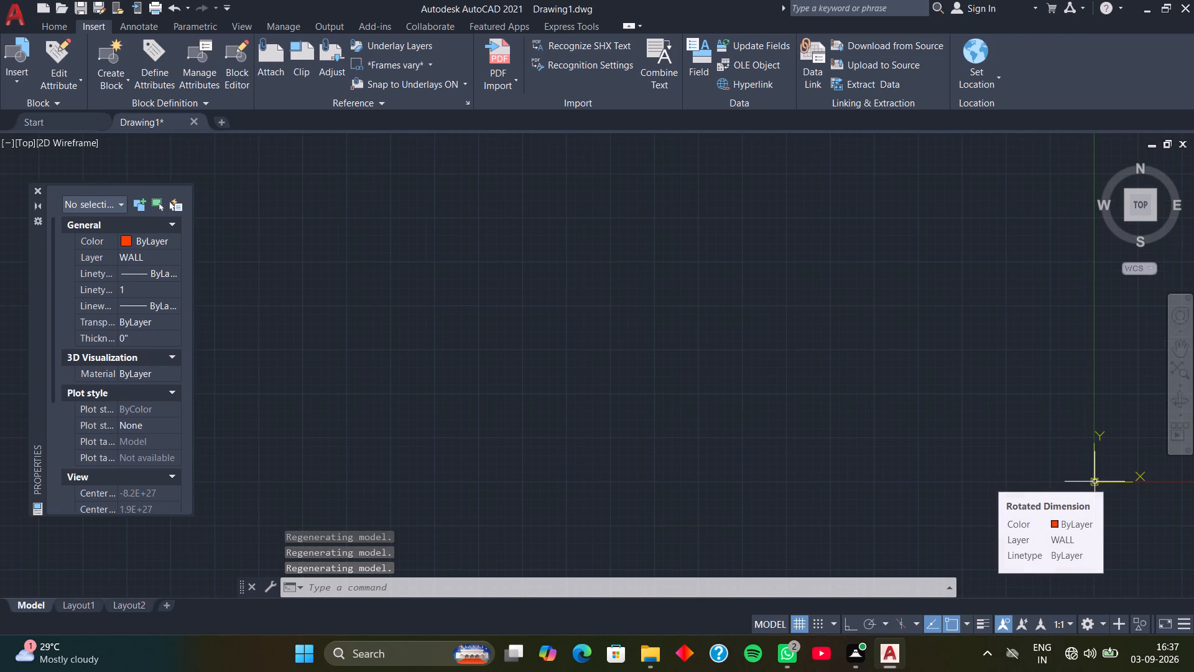
pyautogui.scroll(-4, 1094, 482)
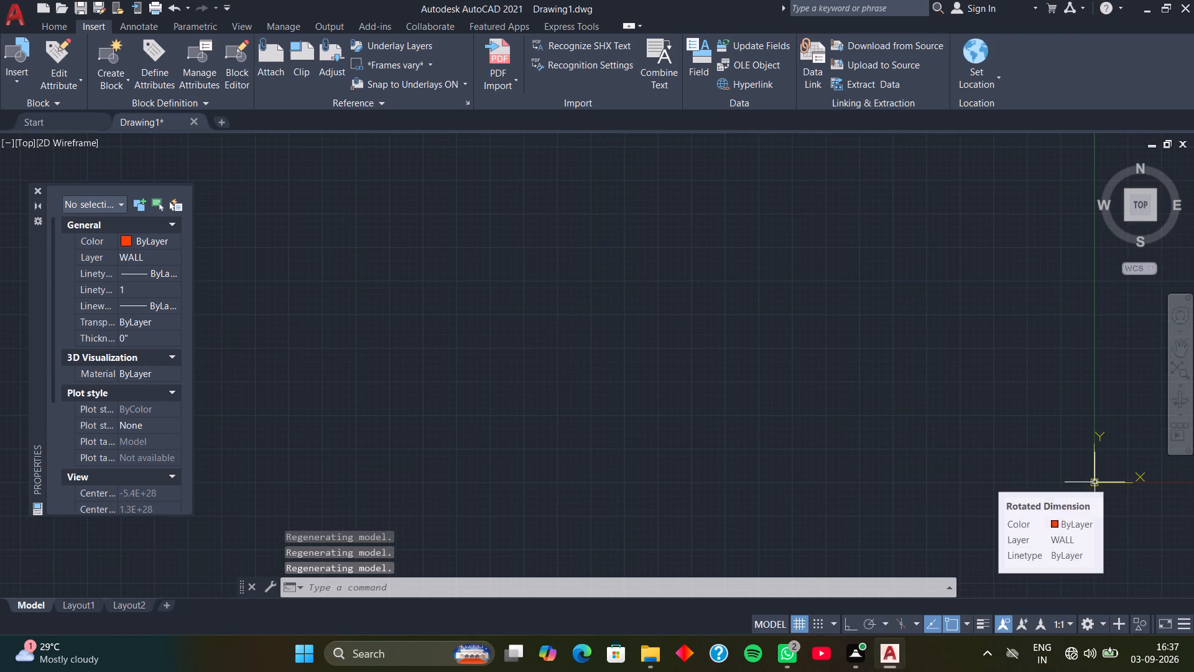
pyautogui.scroll(-3, 1097, 486)
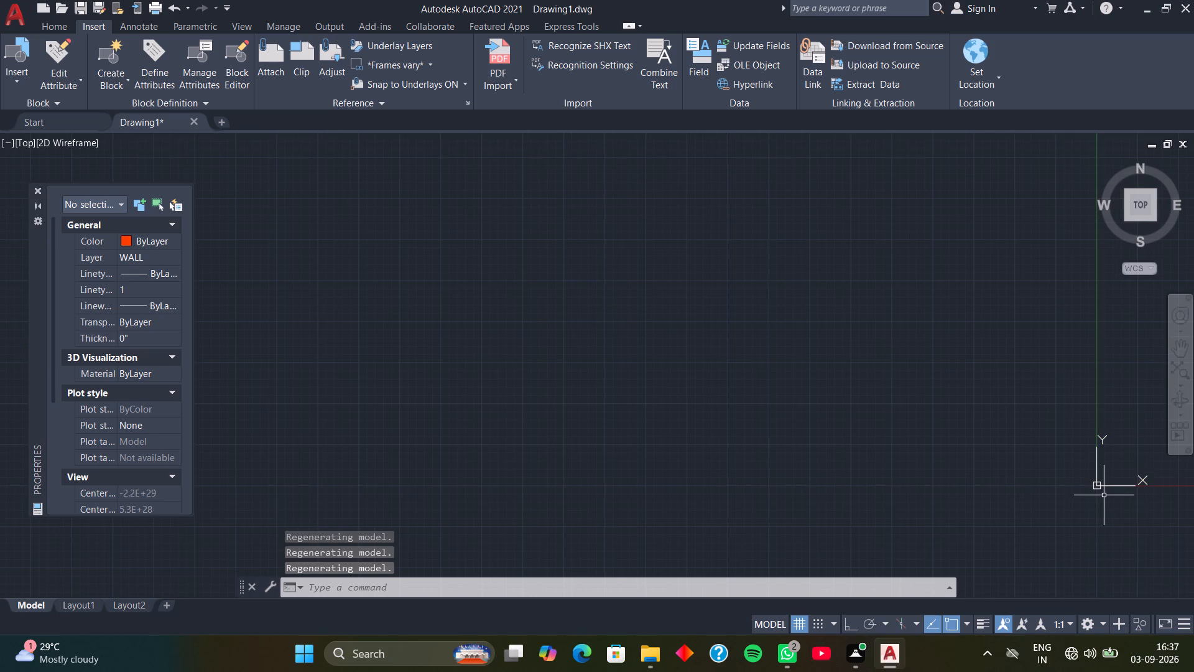
pyautogui.scroll(-6, 1104, 495)
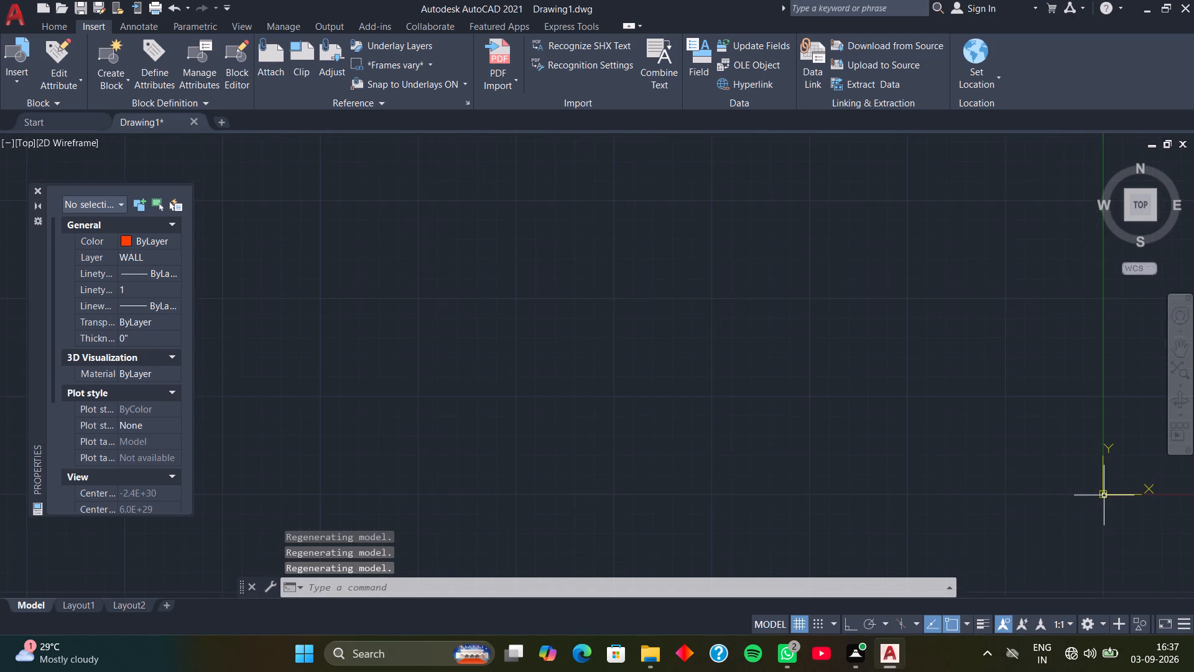
pyautogui.scroll(-8, 1104, 495)
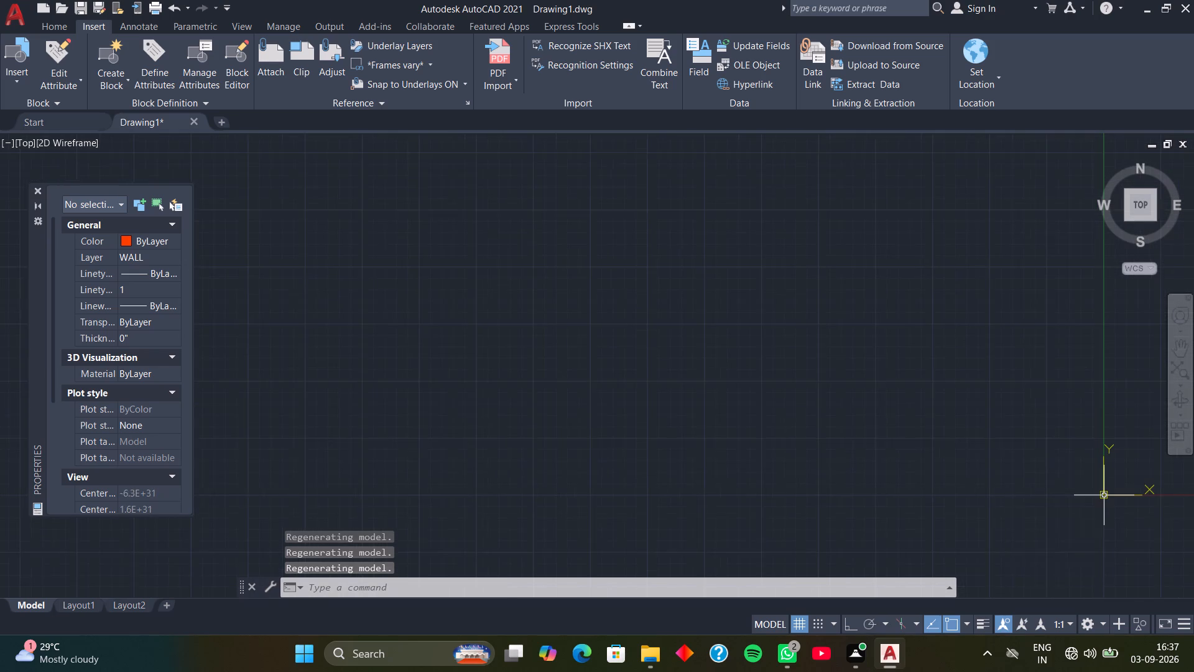
pyautogui.scroll(-6, 1104, 495)
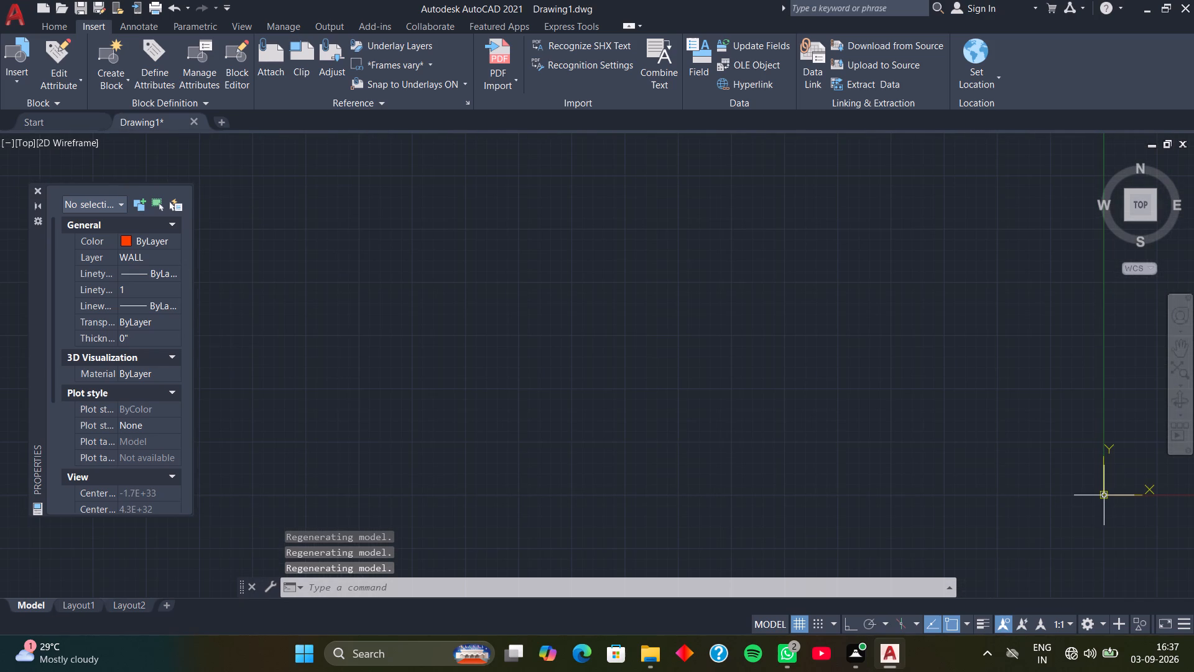
pyautogui.scroll(-8, 1104, 495)
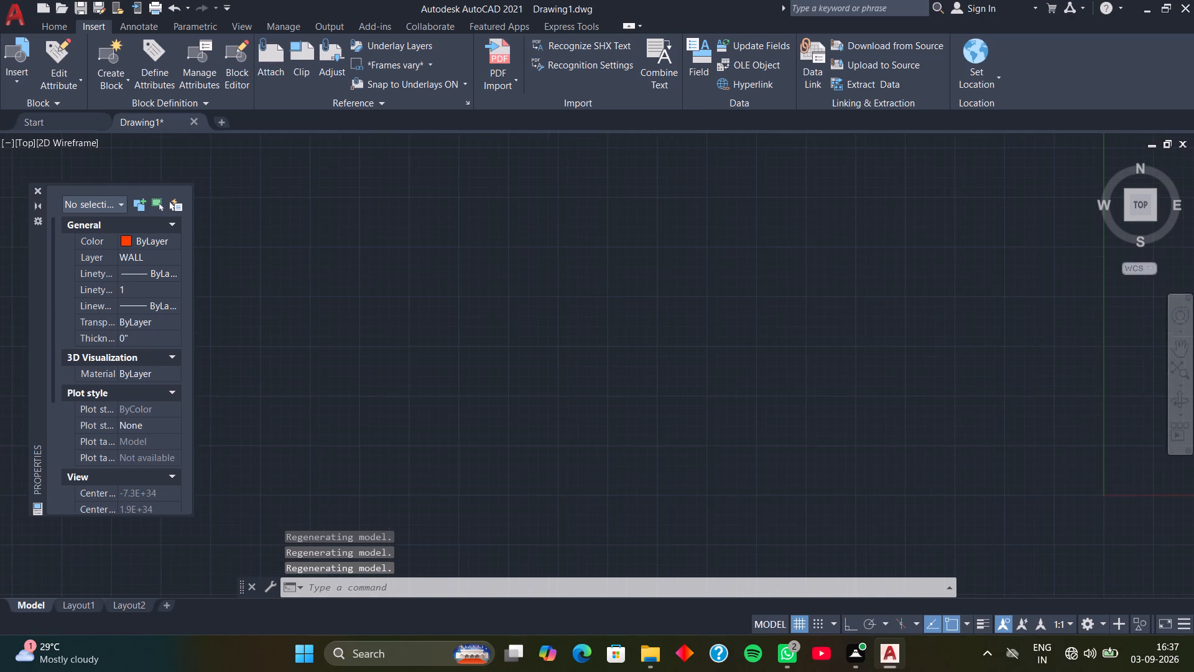
pyautogui.scroll(-12, 1104, 495)
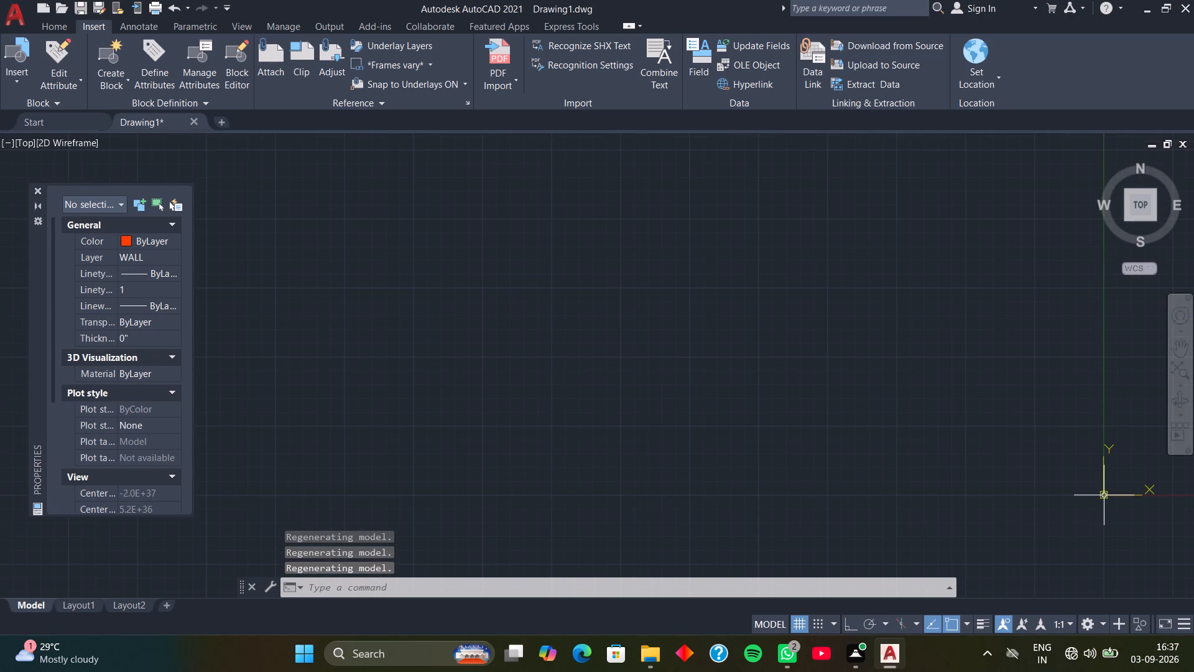
pyautogui.scroll(-4, 1104, 495)
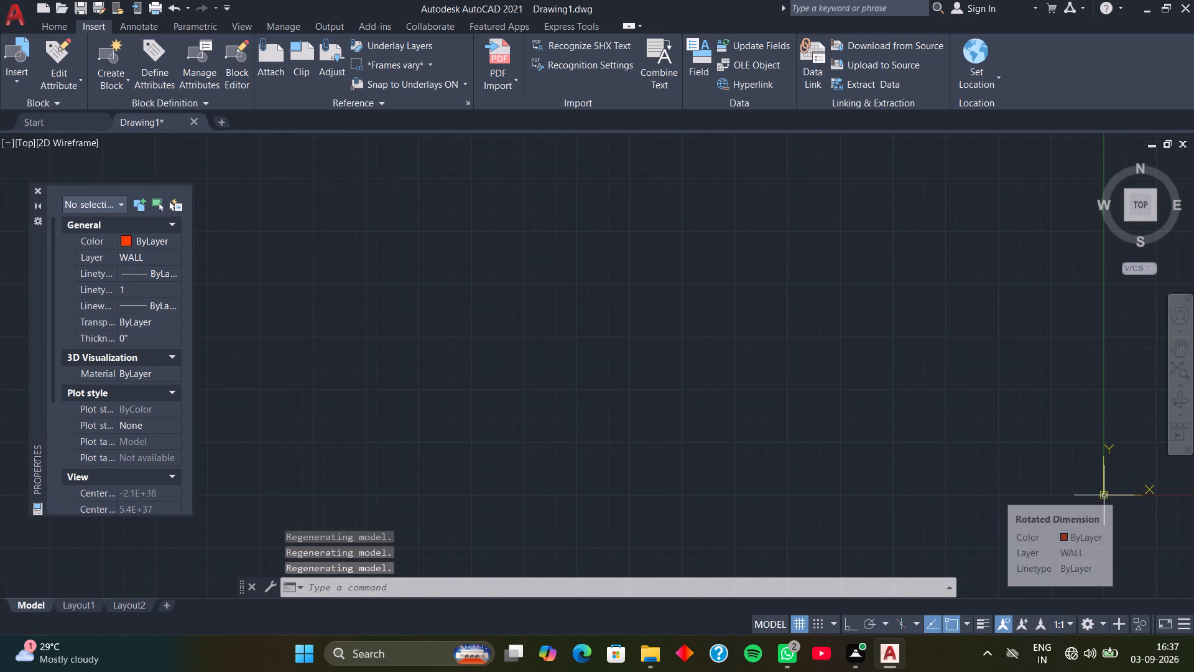
pyautogui.scroll(-4, 1104, 495)
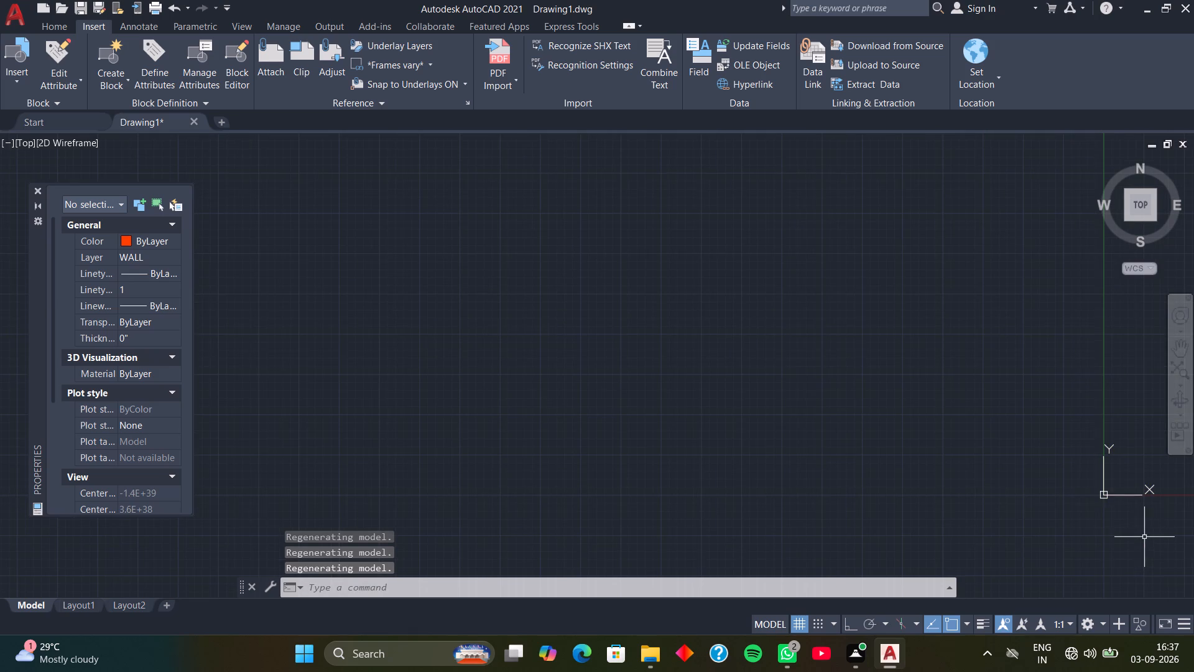
# Examine ever wider extents of model space around the origin for the existing drawing geometry.
pyautogui.scroll(-7, 1144, 536)
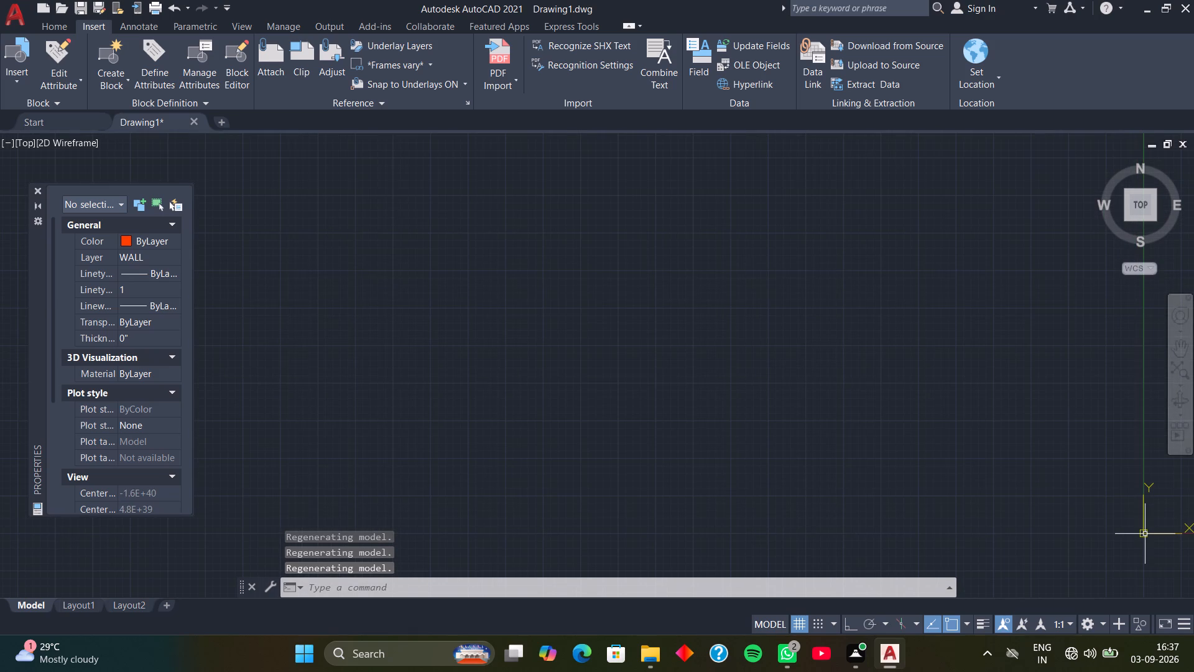
pyautogui.scroll(-5, 1145, 534)
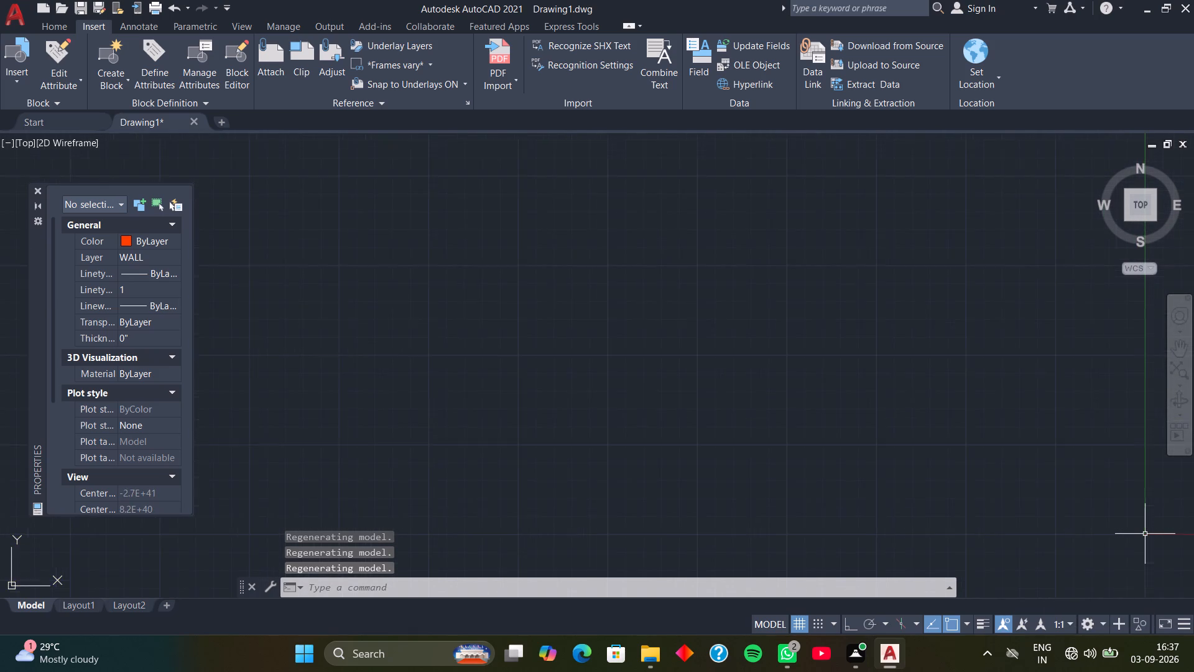
pyautogui.scroll(-2, 1145, 534)
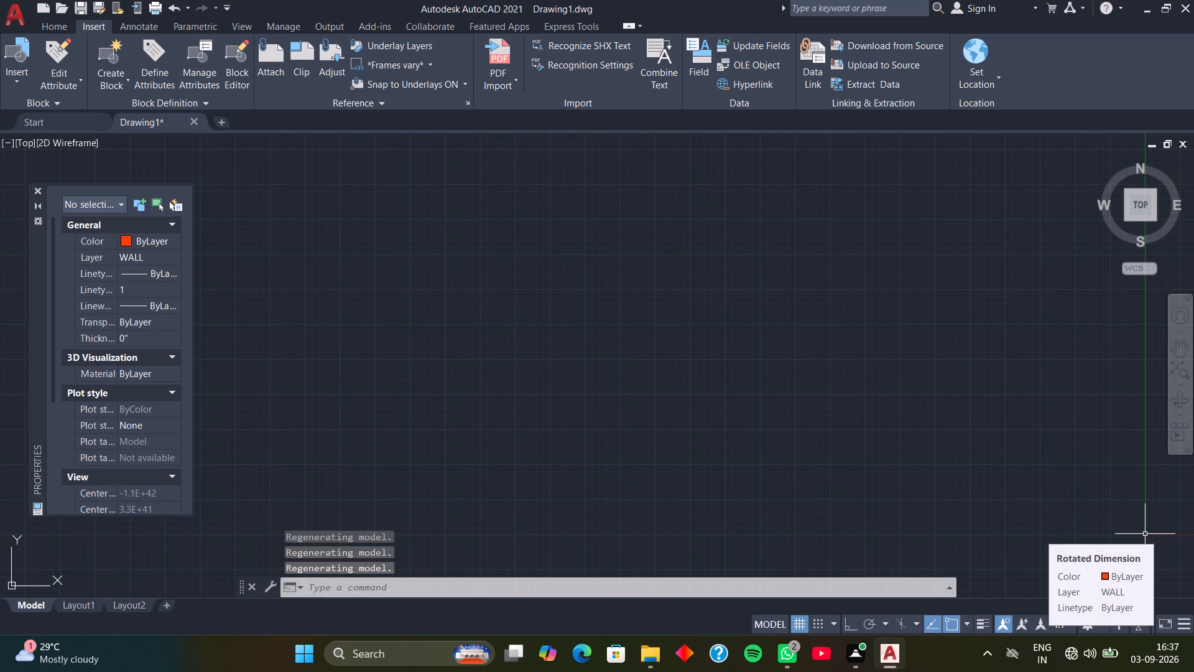
pyautogui.scroll(2, 1145, 534)
pyautogui.scroll(-2, 1145, 534)
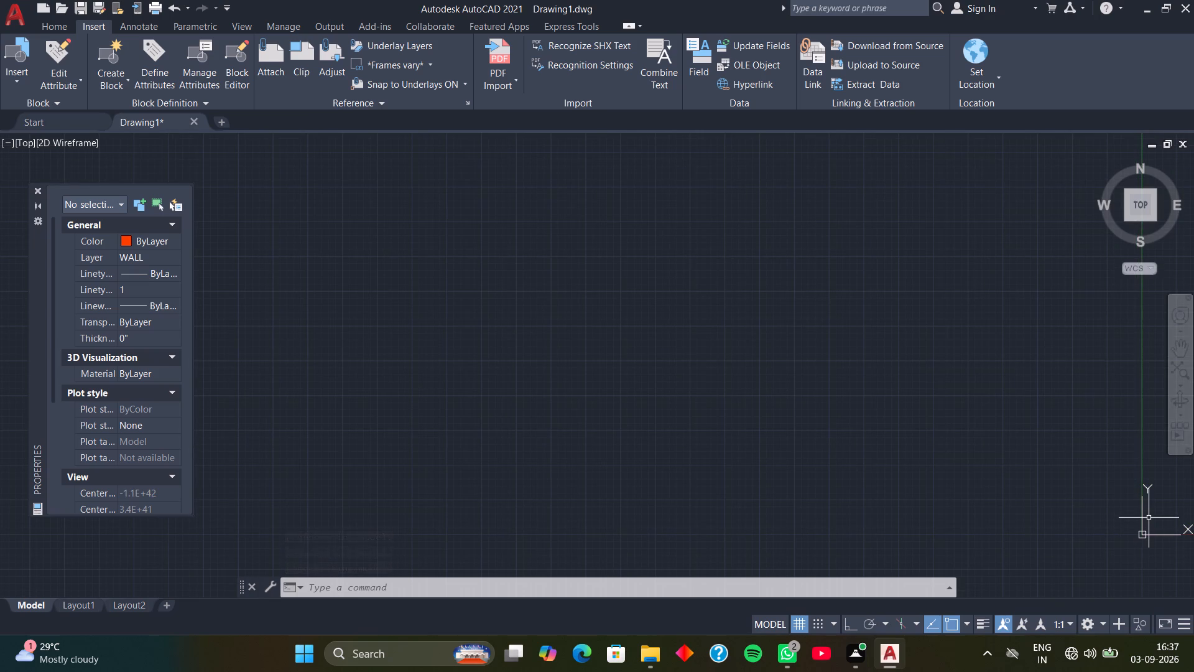
pyautogui.scroll(-8, 1149, 518)
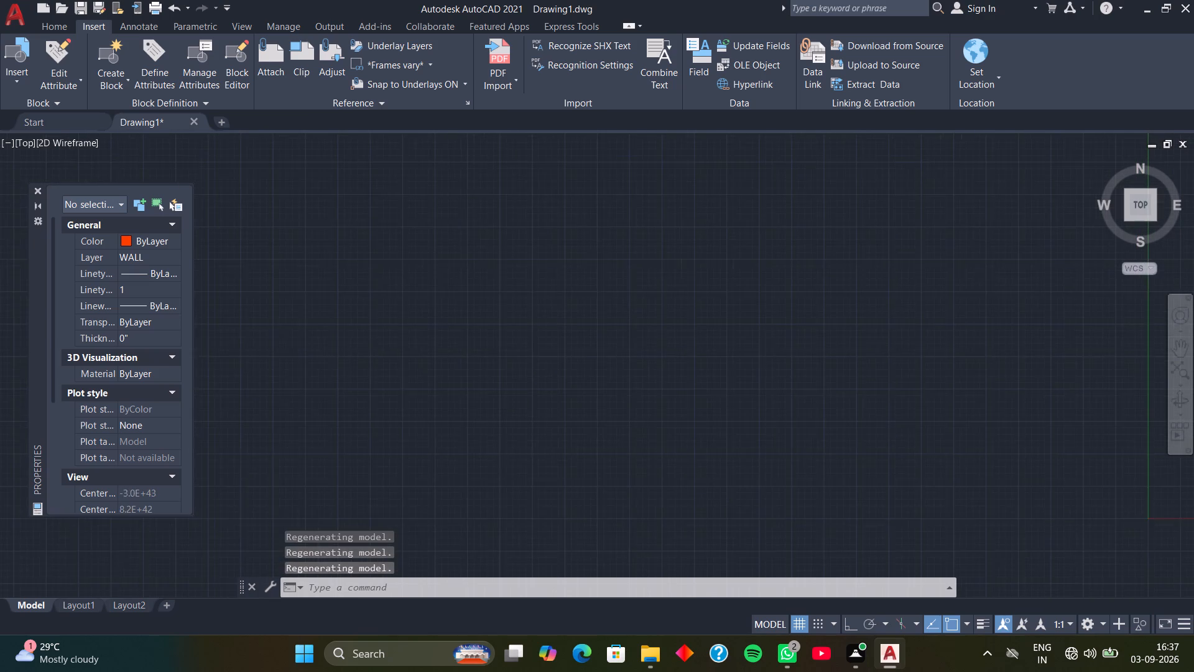
pyautogui.scroll(4, 1149, 518)
pyautogui.scroll(-4, 1149, 518)
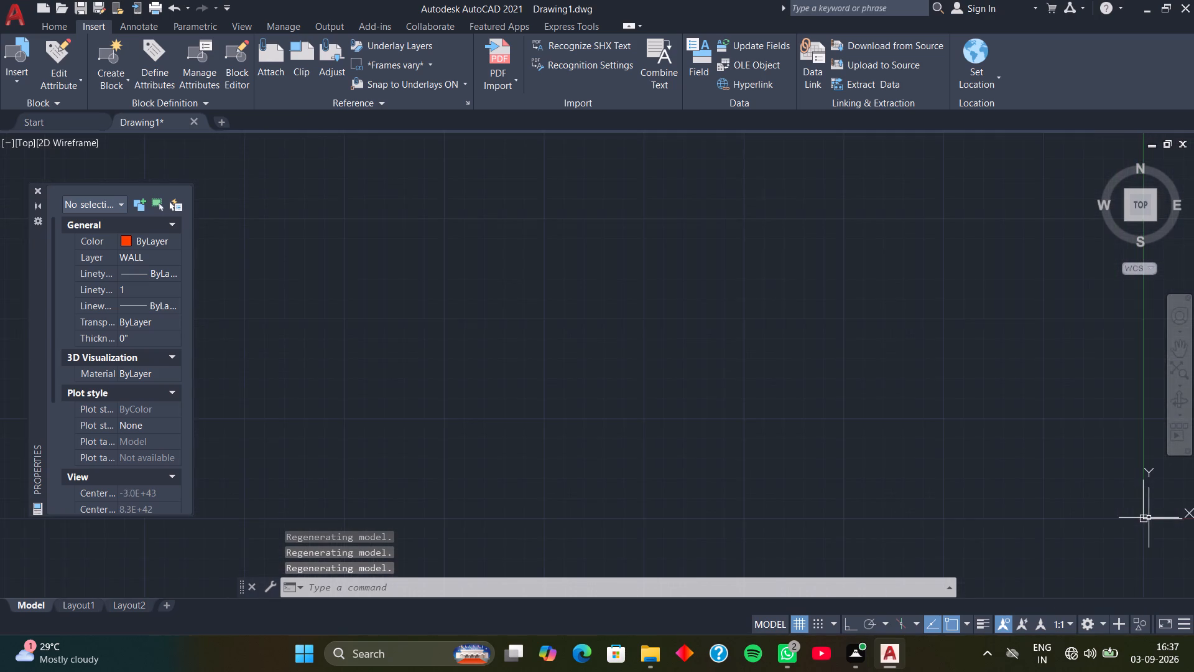
pyautogui.scroll(2, 1149, 518)
pyautogui.scroll(-2, 1149, 518)
pyautogui.scroll(3, 1149, 518)
pyautogui.scroll(-1, 1176, 543)
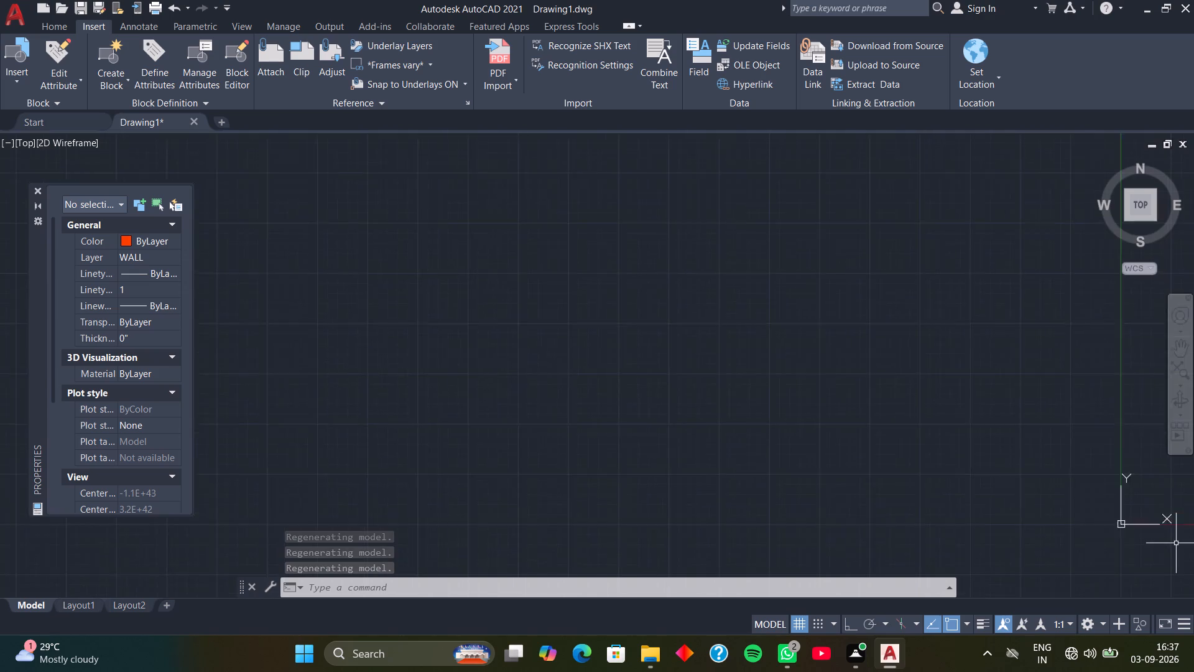
pyautogui.scroll(-1, 1176, 543)
pyautogui.scroll(2, 1177, 543)
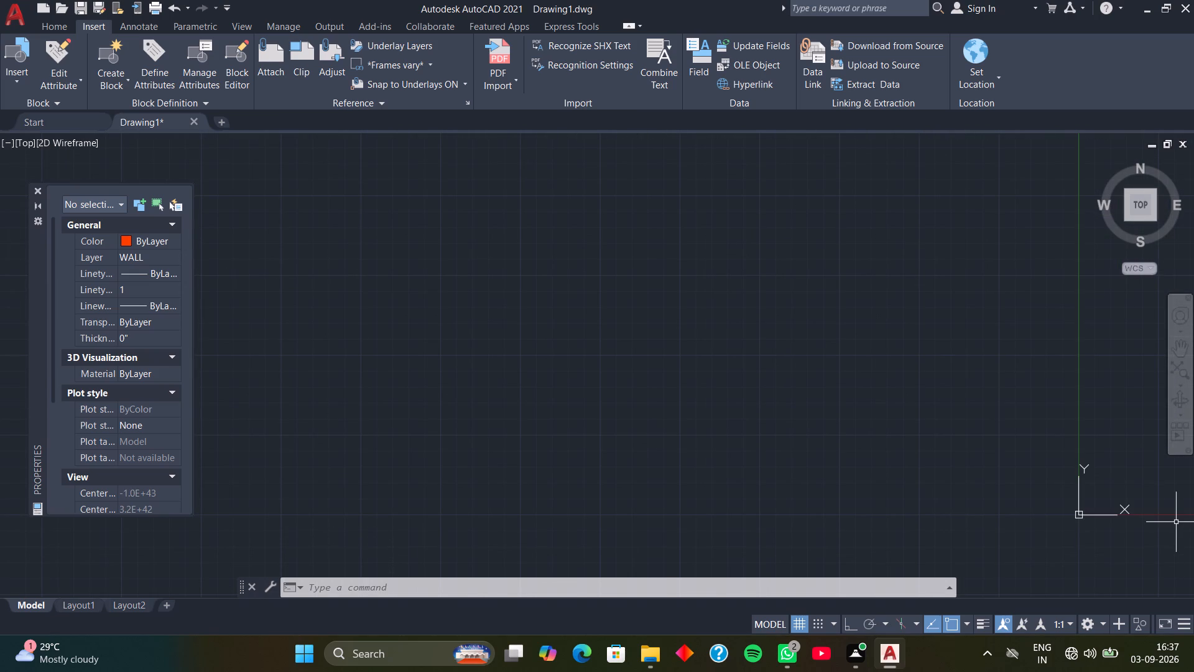
pyautogui.scroll(-4, 1177, 522)
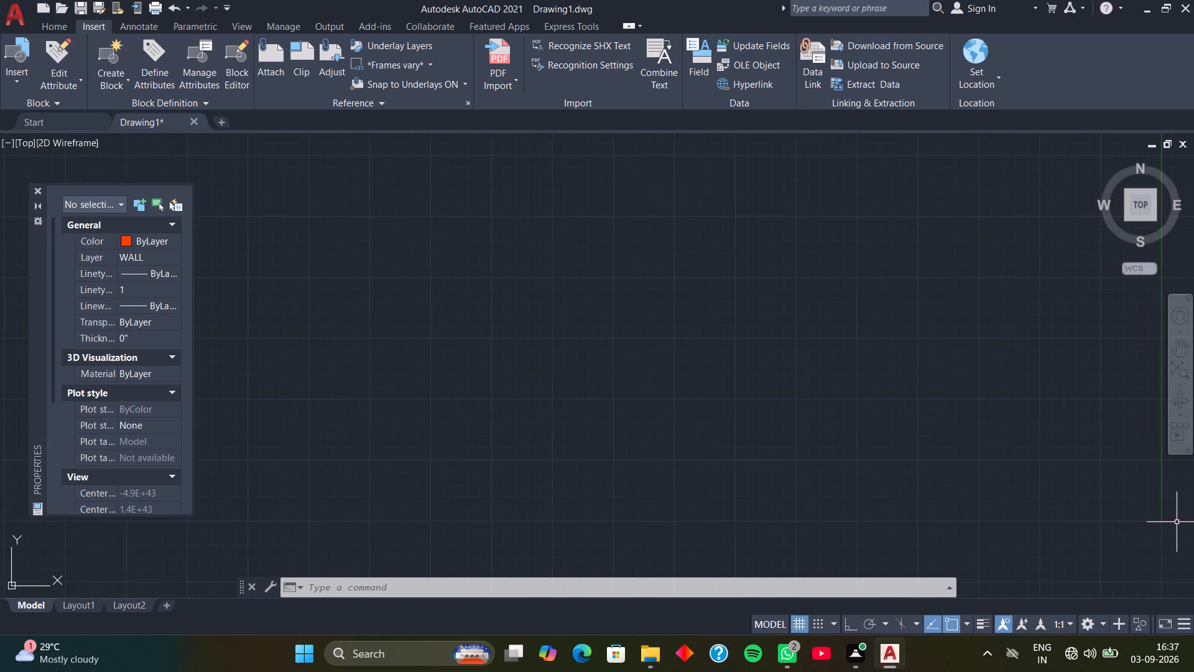
pyautogui.scroll(-5, 1177, 522)
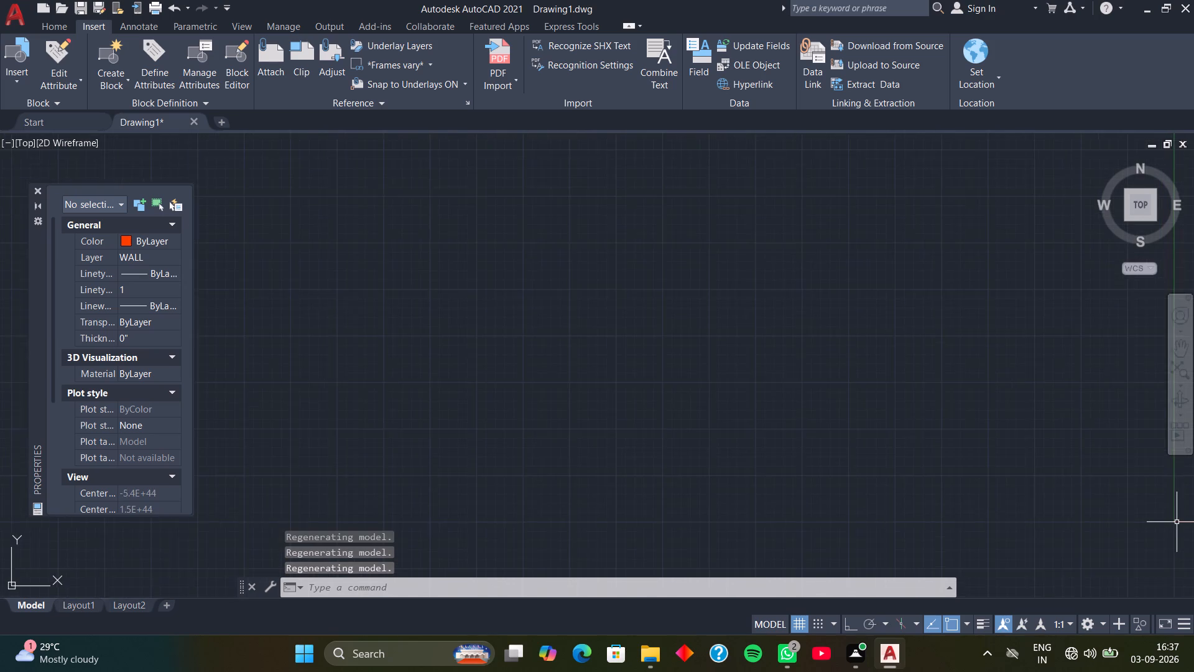
pyautogui.scroll(-3, 1177, 522)
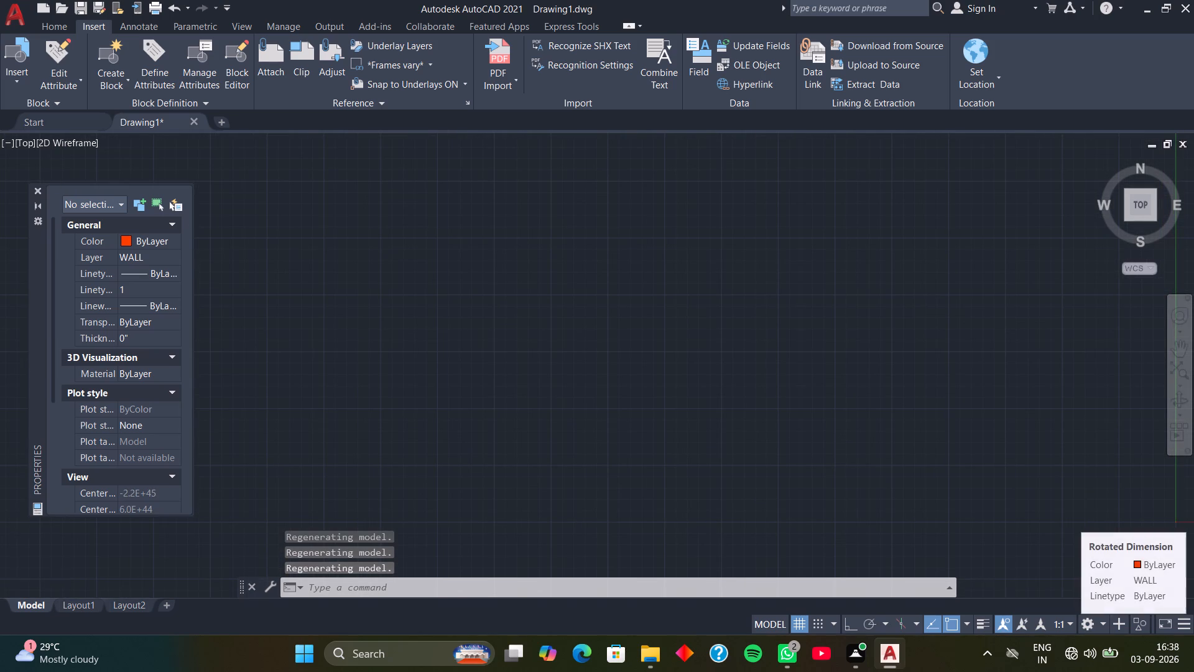
pyautogui.scroll(-3, 1177, 522)
pyautogui.scroll(1, 1177, 522)
pyautogui.scroll(-1, 1177, 522)
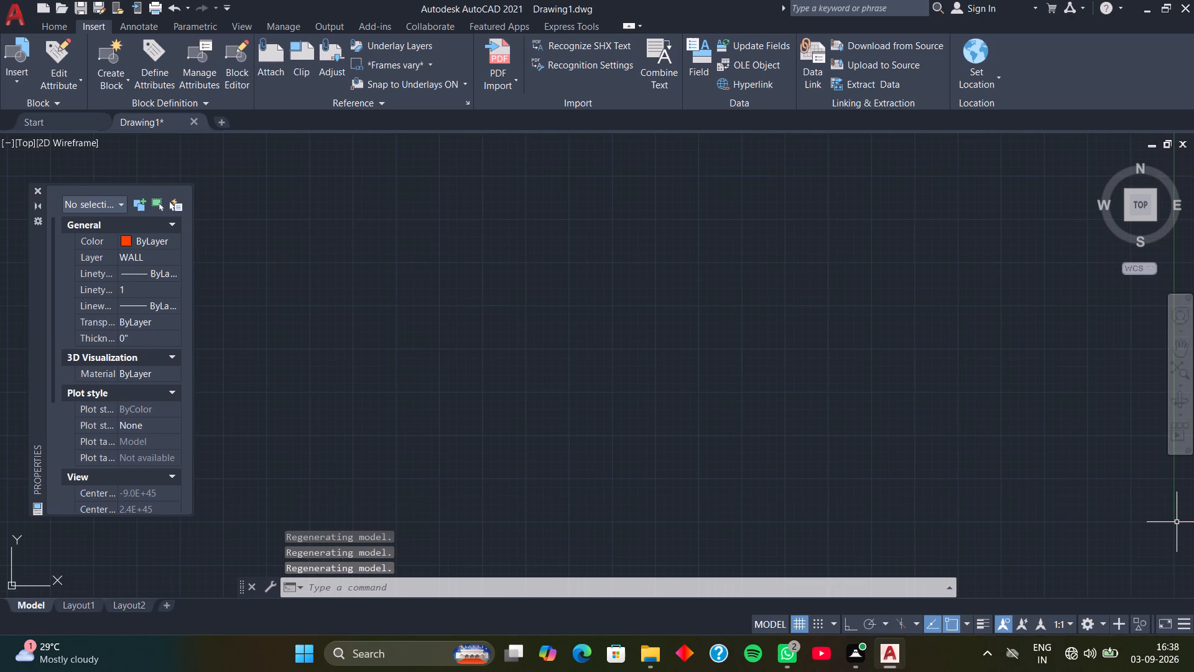
pyautogui.scroll(-4, 1177, 522)
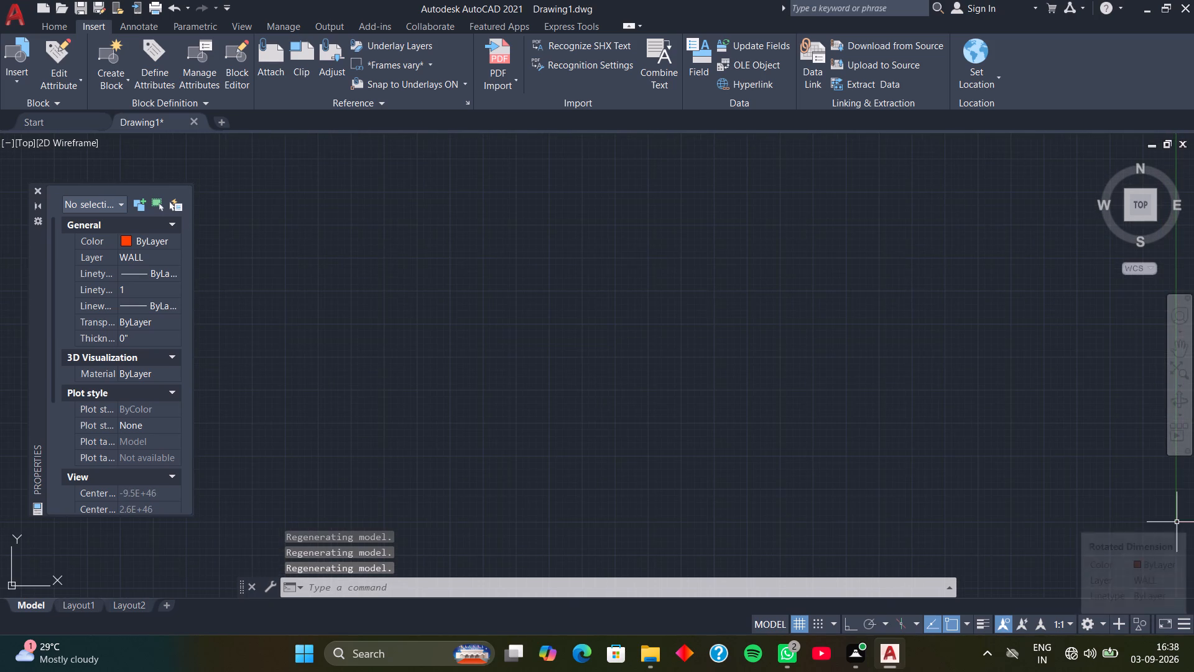
pyautogui.scroll(-7, 1177, 522)
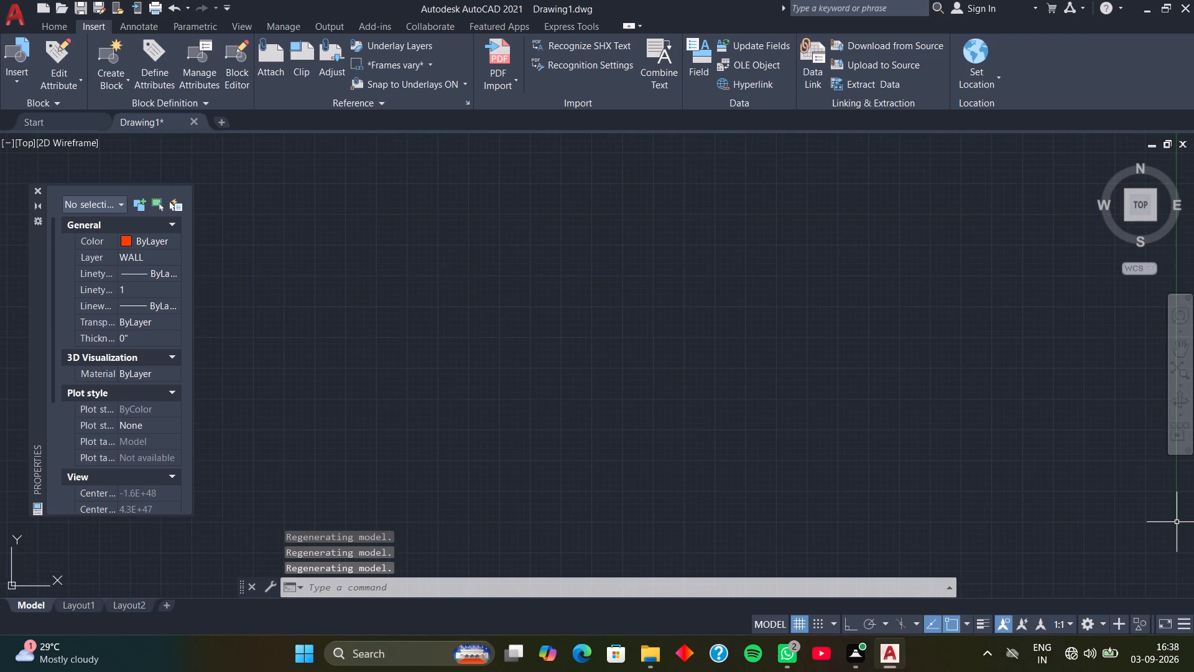
pyautogui.scroll(-4, 1177, 522)
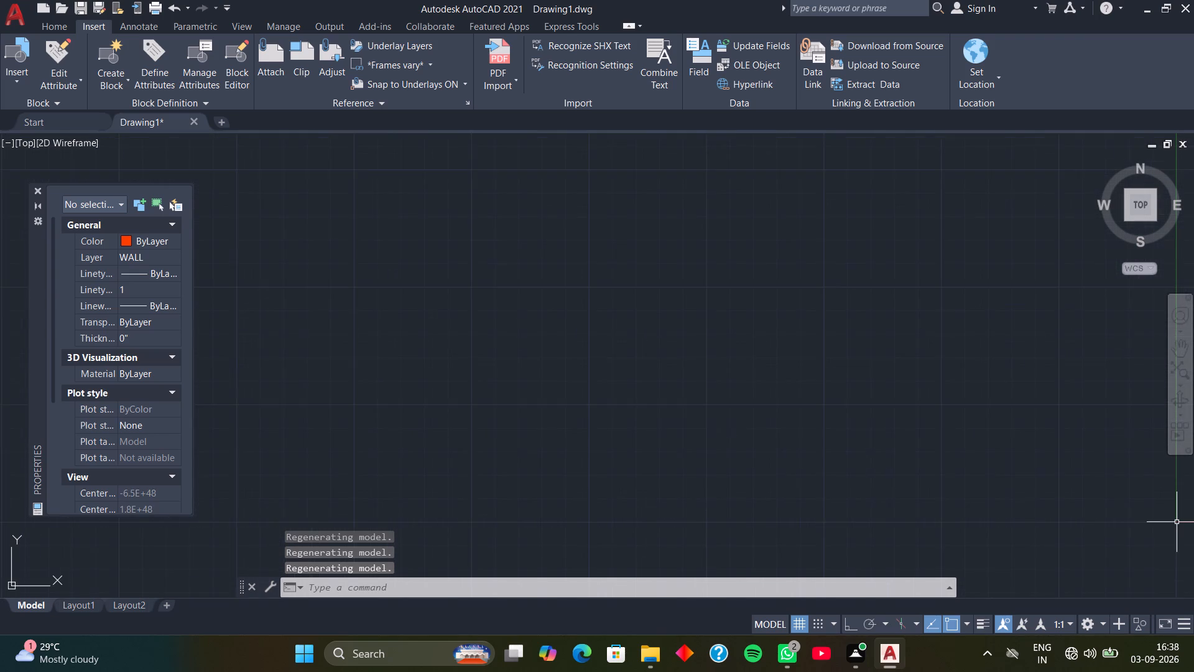
pyautogui.scroll(-9, 1177, 522)
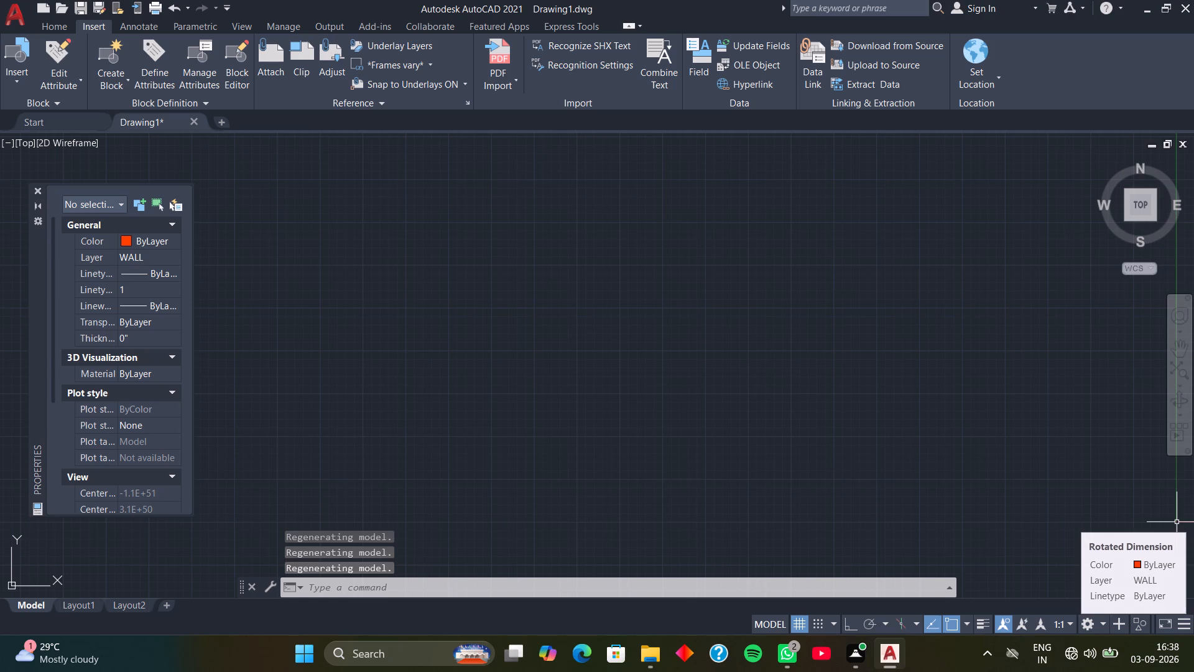
pyautogui.scroll(-4, 1177, 522)
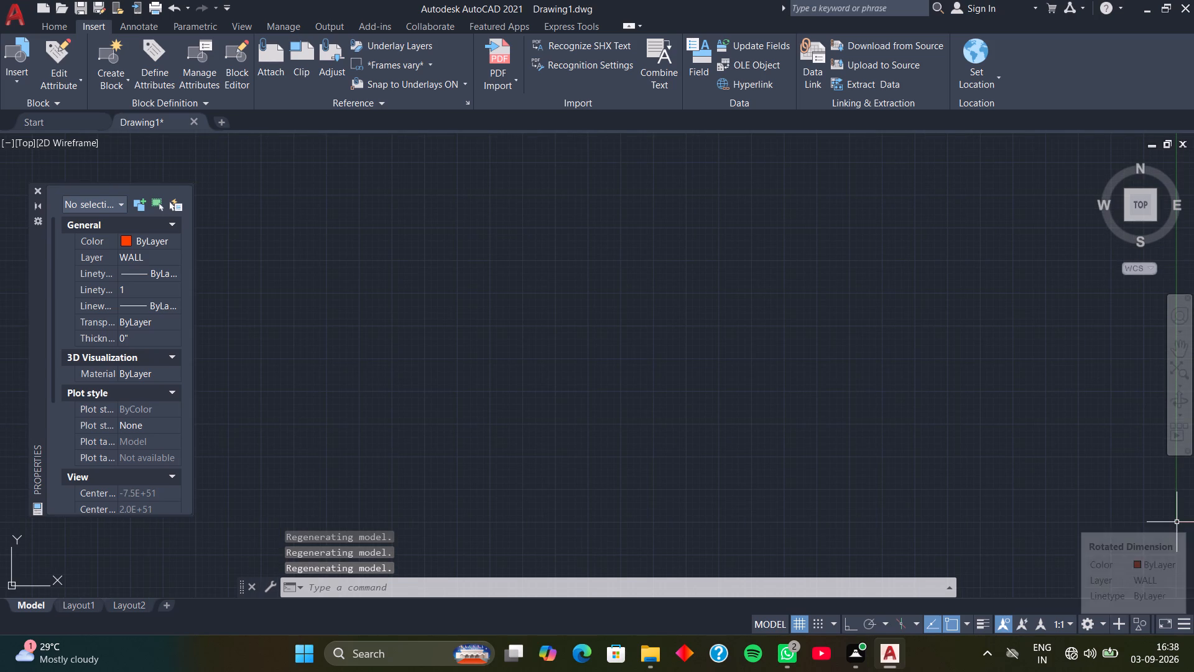
pyautogui.scroll(-4, 1177, 522)
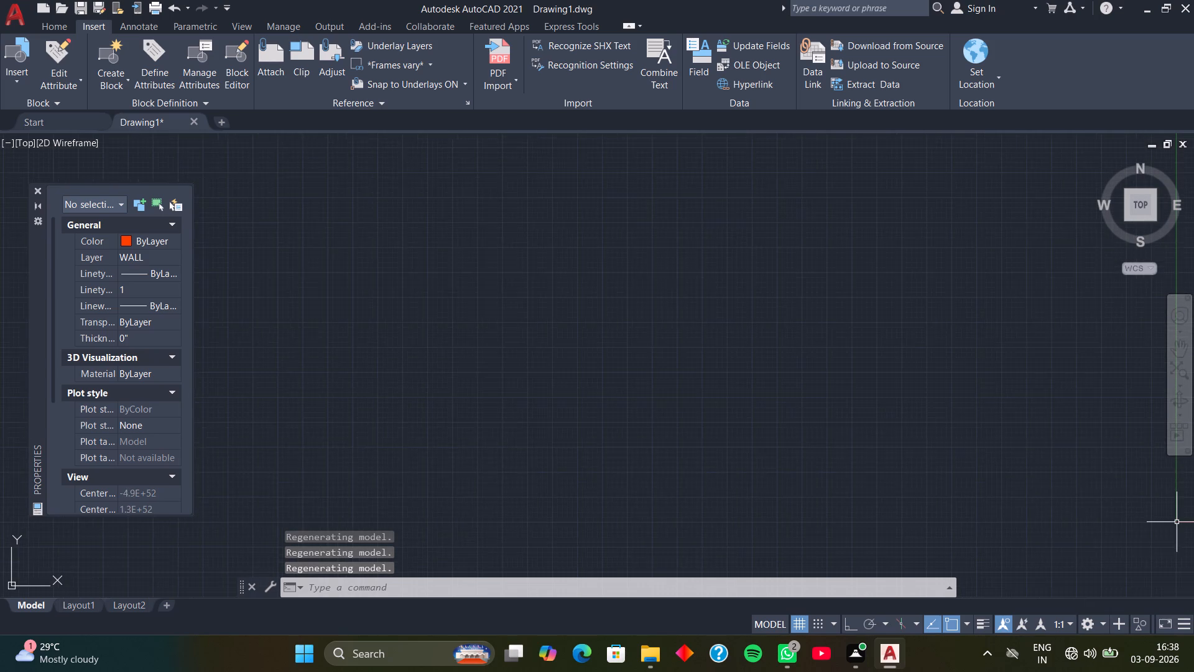
pyautogui.scroll(-13, 1177, 522)
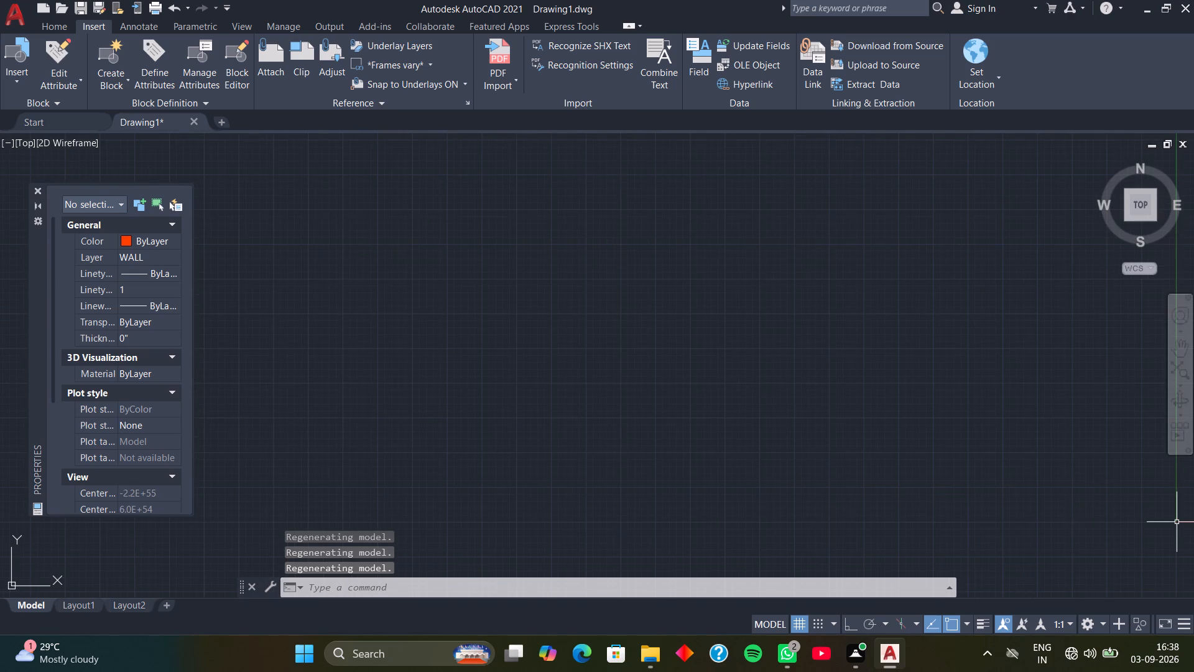
pyautogui.scroll(-7, 1177, 522)
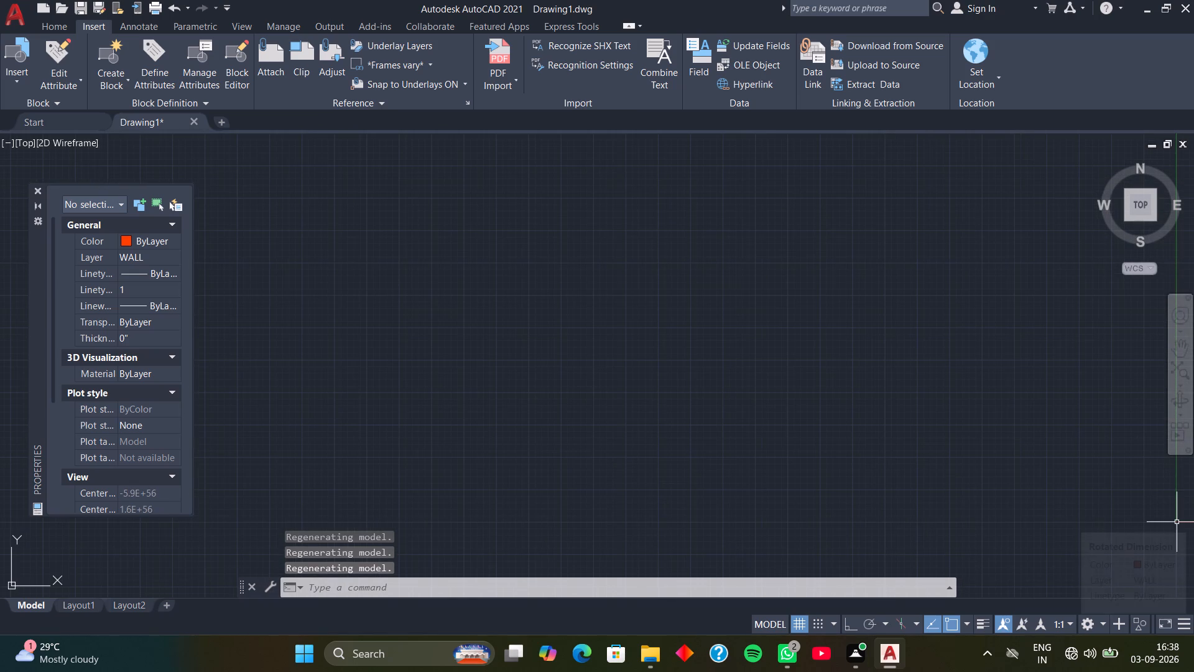
pyautogui.scroll(-4, 1177, 522)
pyautogui.scroll(2, 1177, 522)
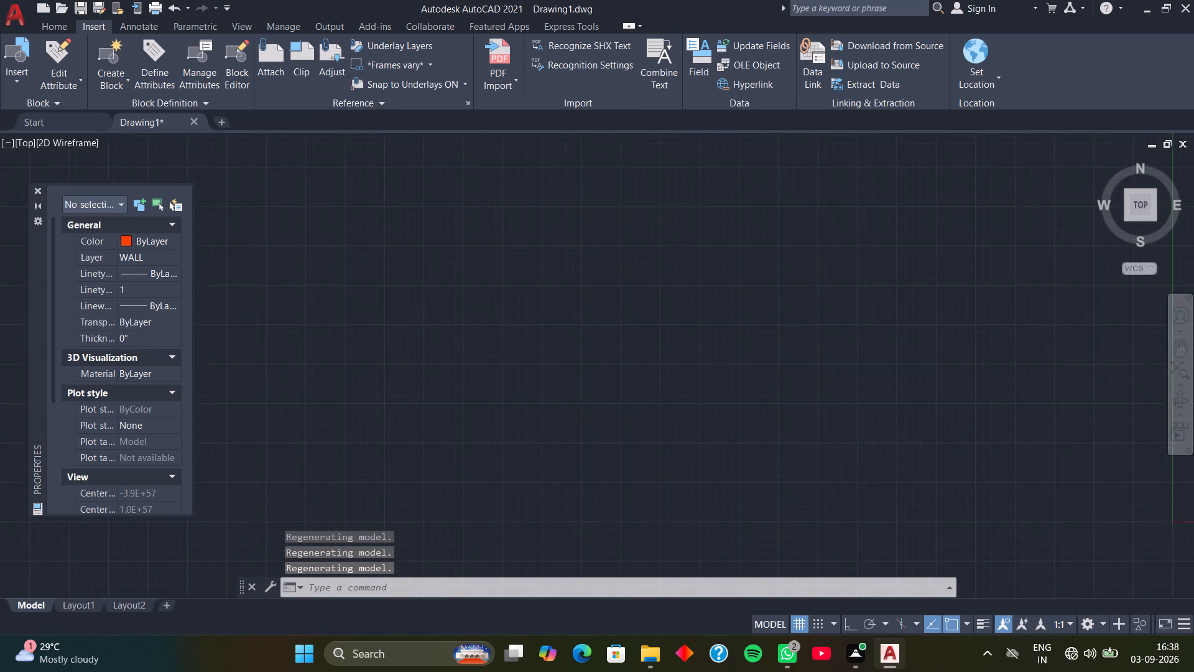
pyautogui.scroll(1, 1177, 522)
pyautogui.scroll(-7, 1177, 522)
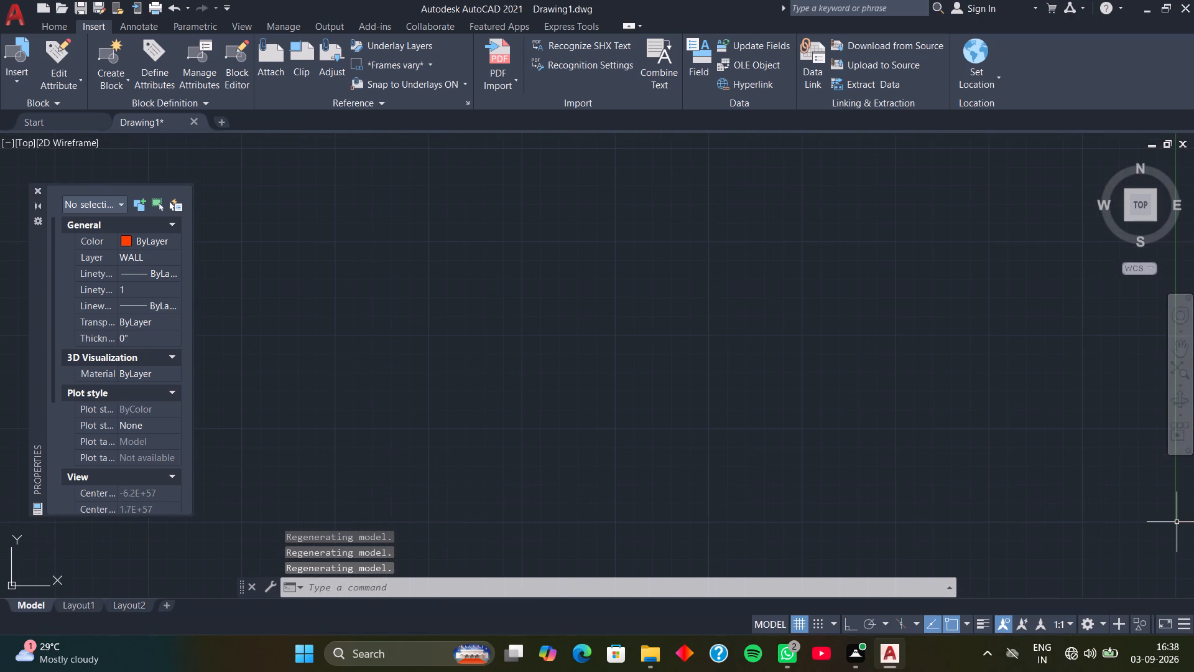
pyautogui.scroll(-14, 1177, 522)
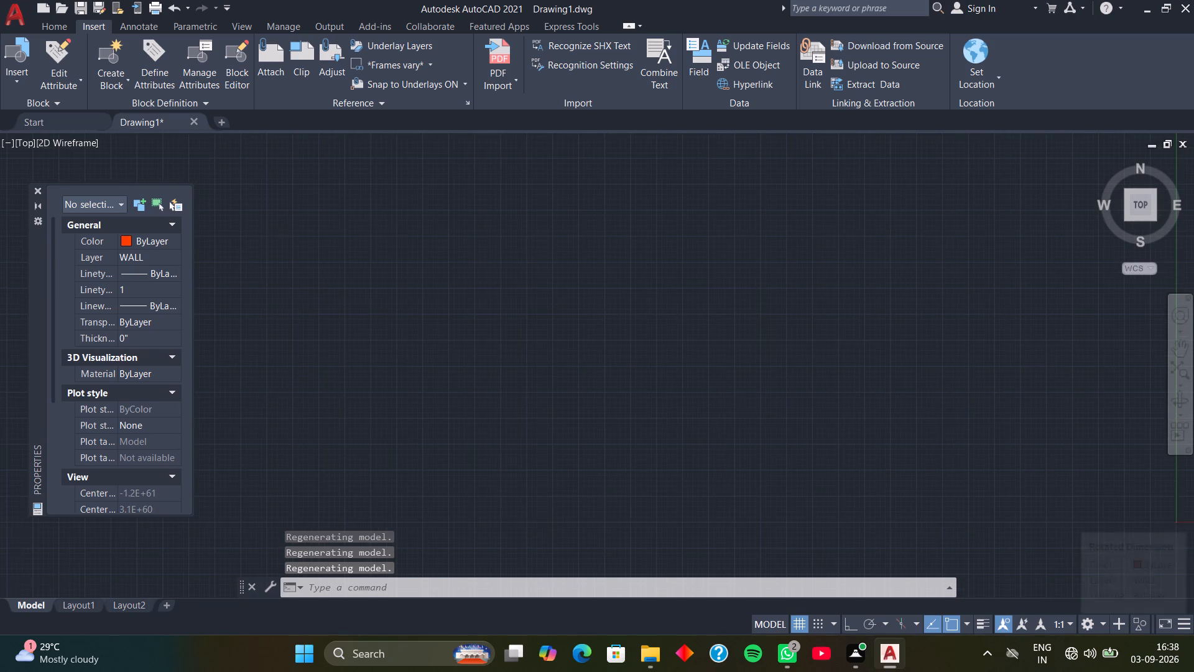
pyautogui.scroll(-7, 1177, 522)
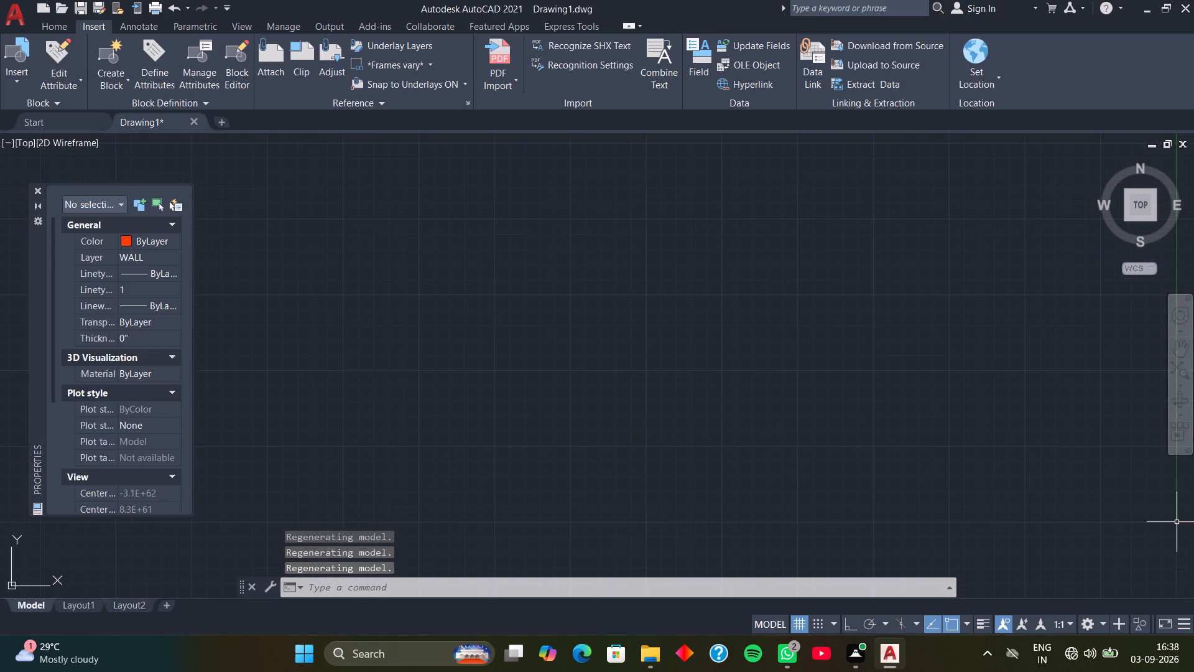
pyautogui.scroll(-17, 1177, 522)
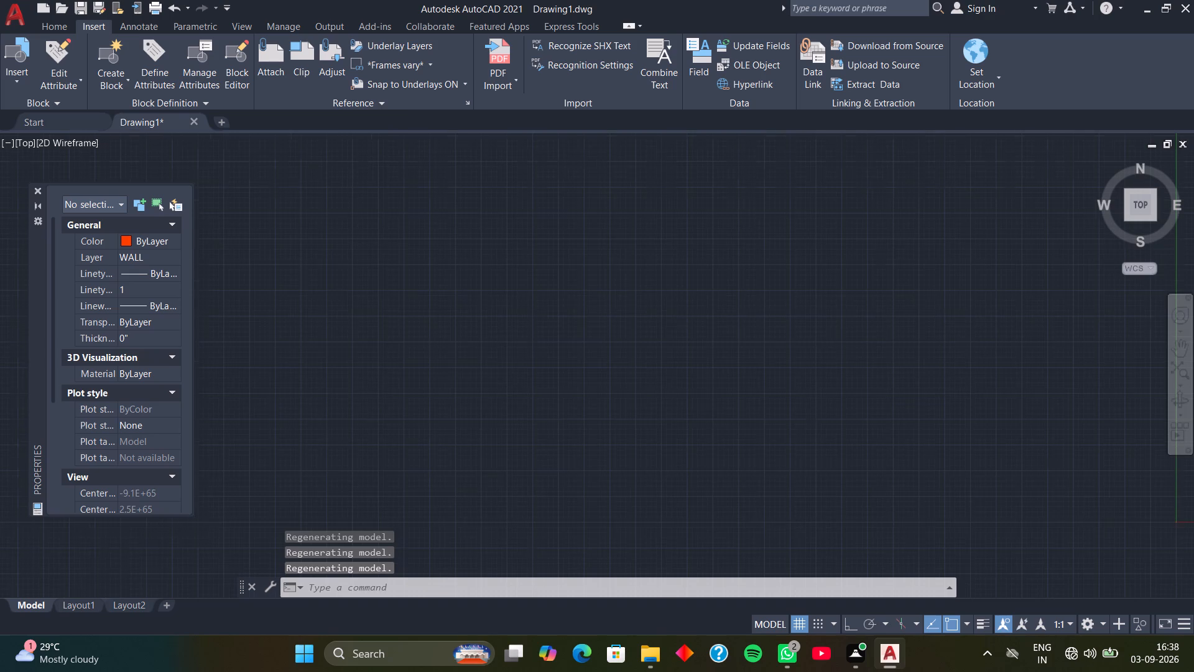
pyautogui.scroll(-5, 1177, 522)
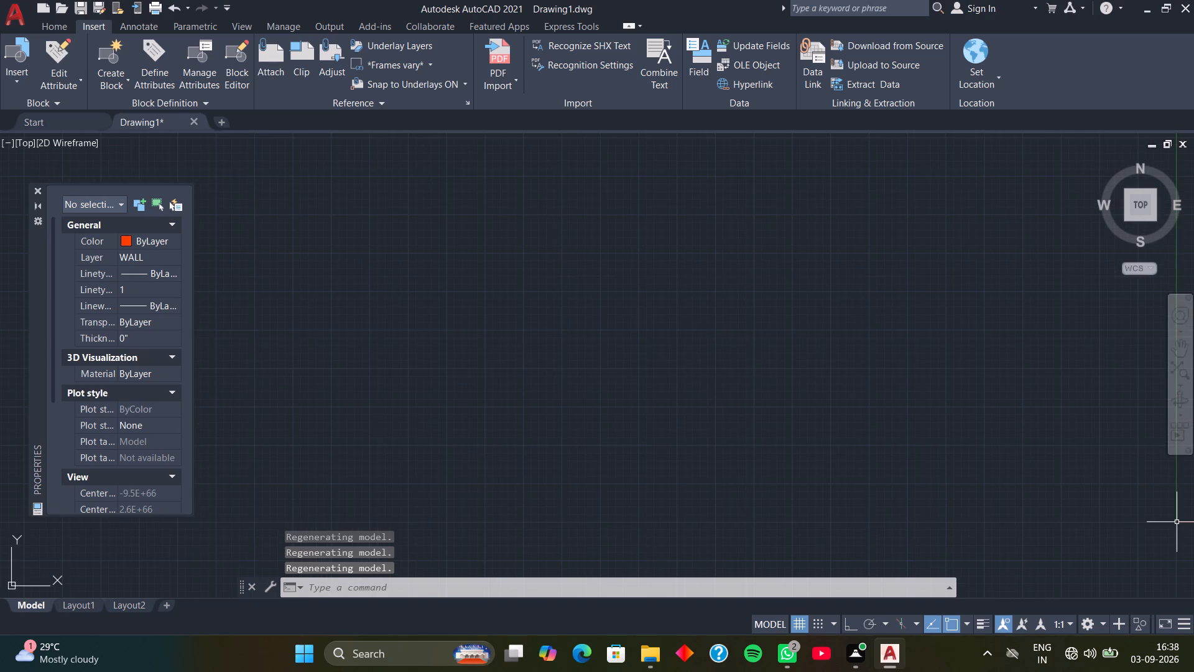
pyautogui.scroll(-7, 1177, 522)
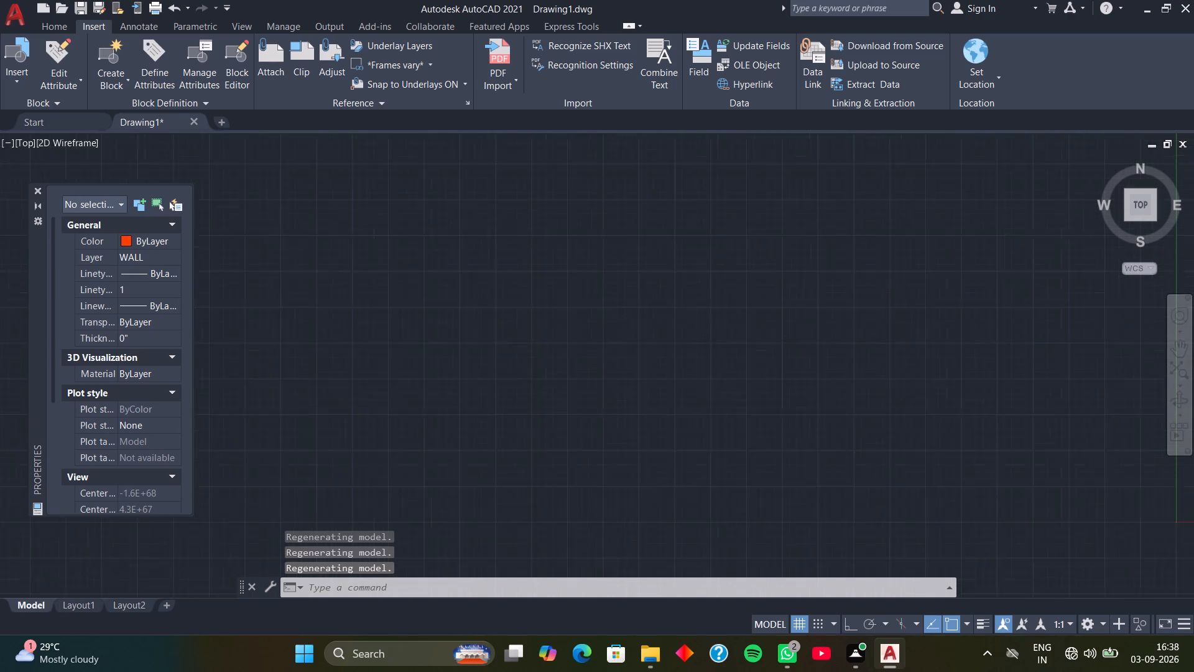
pyautogui.scroll(-11, 1177, 522)
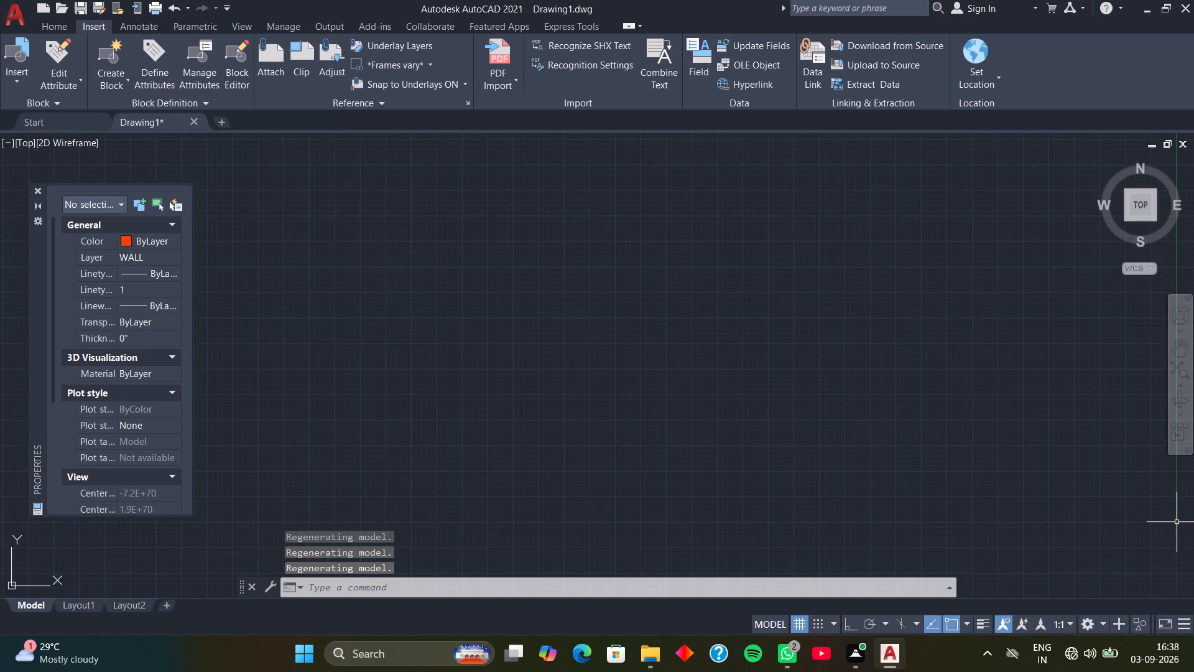
pyautogui.scroll(3, 1177, 522)
pyautogui.scroll(-6, 1177, 522)
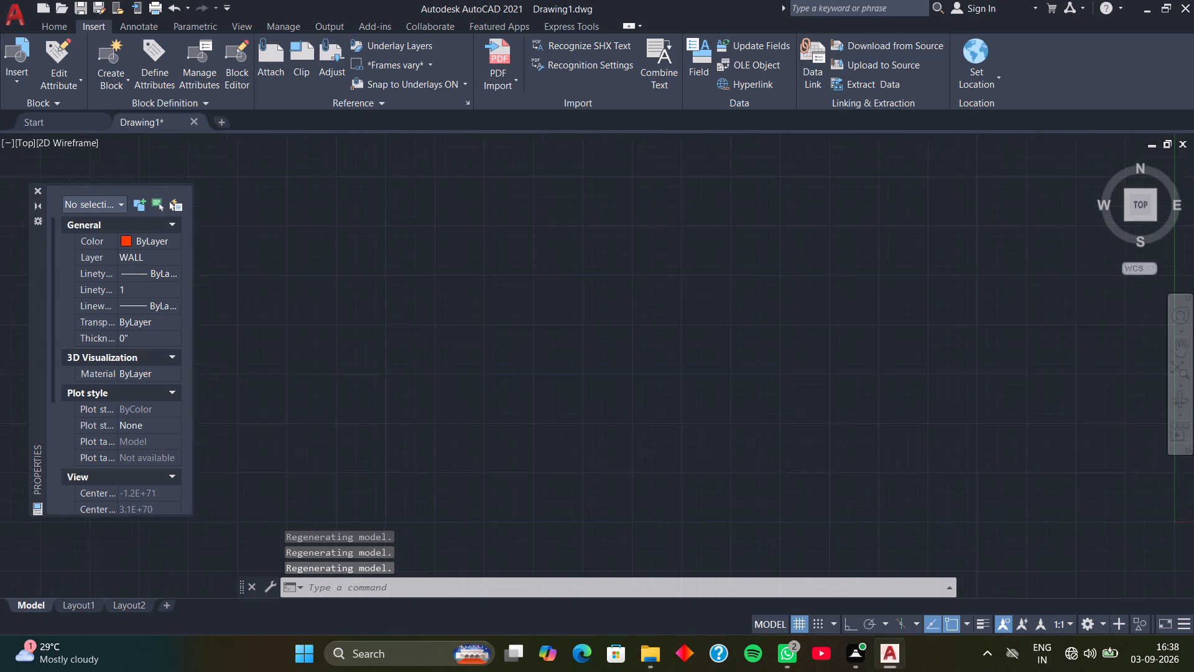
pyautogui.scroll(-4, 1177, 522)
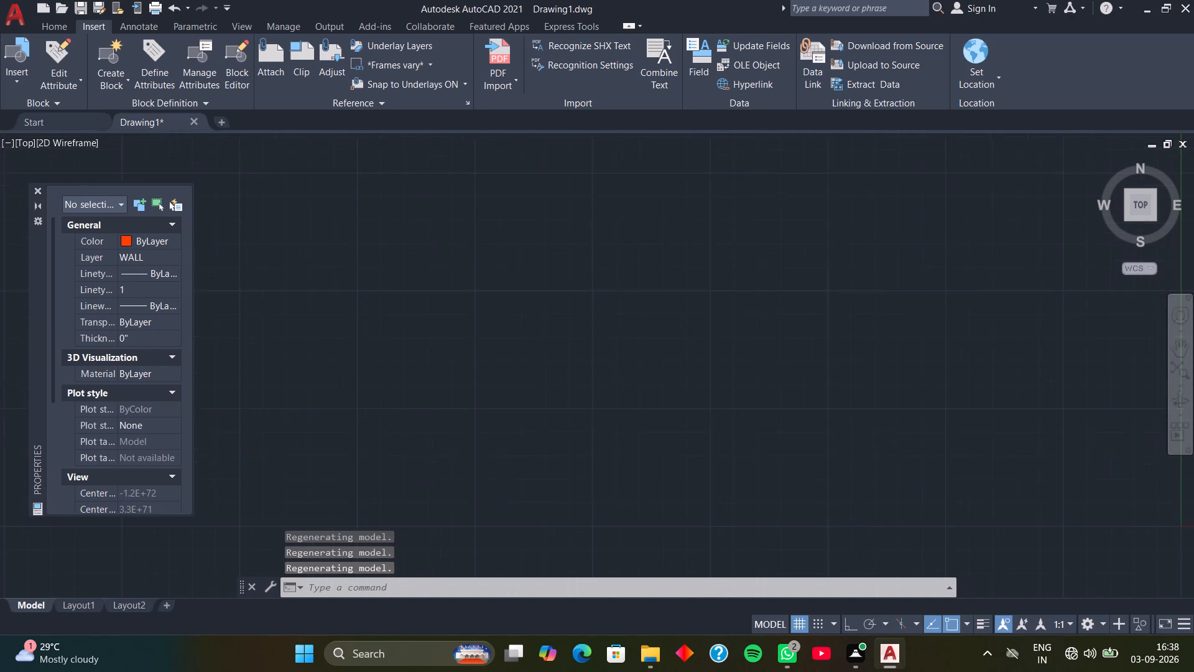
pyautogui.scroll(-2, 1184, 530)
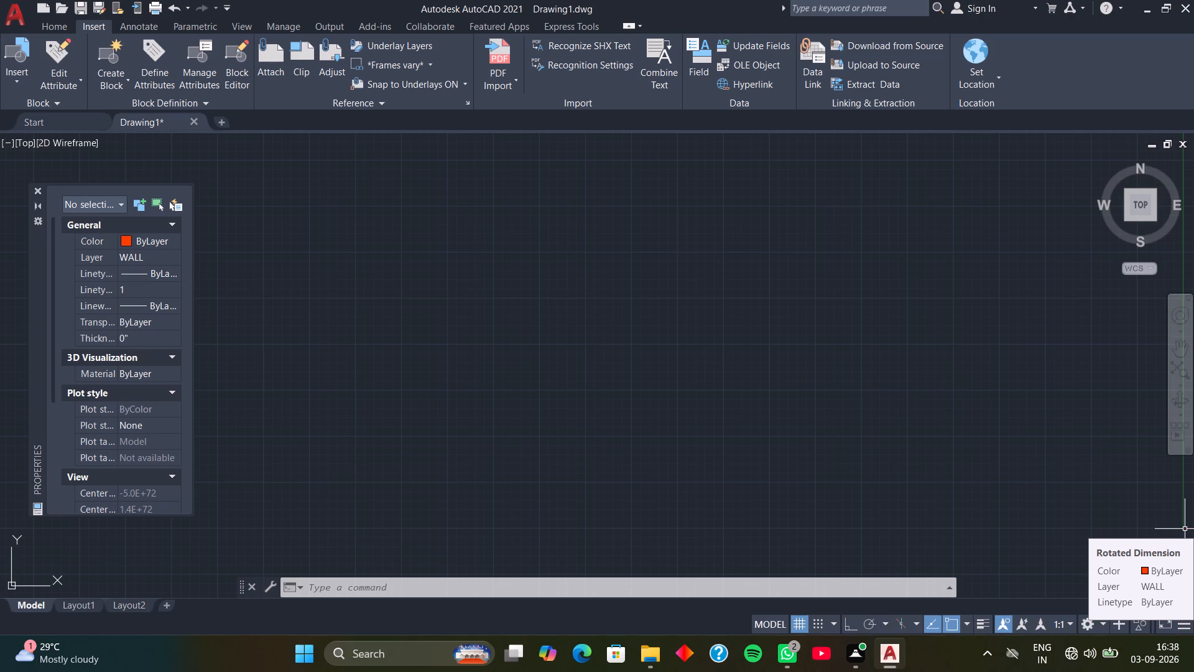
pyautogui.scroll(-4, 1185, 529)
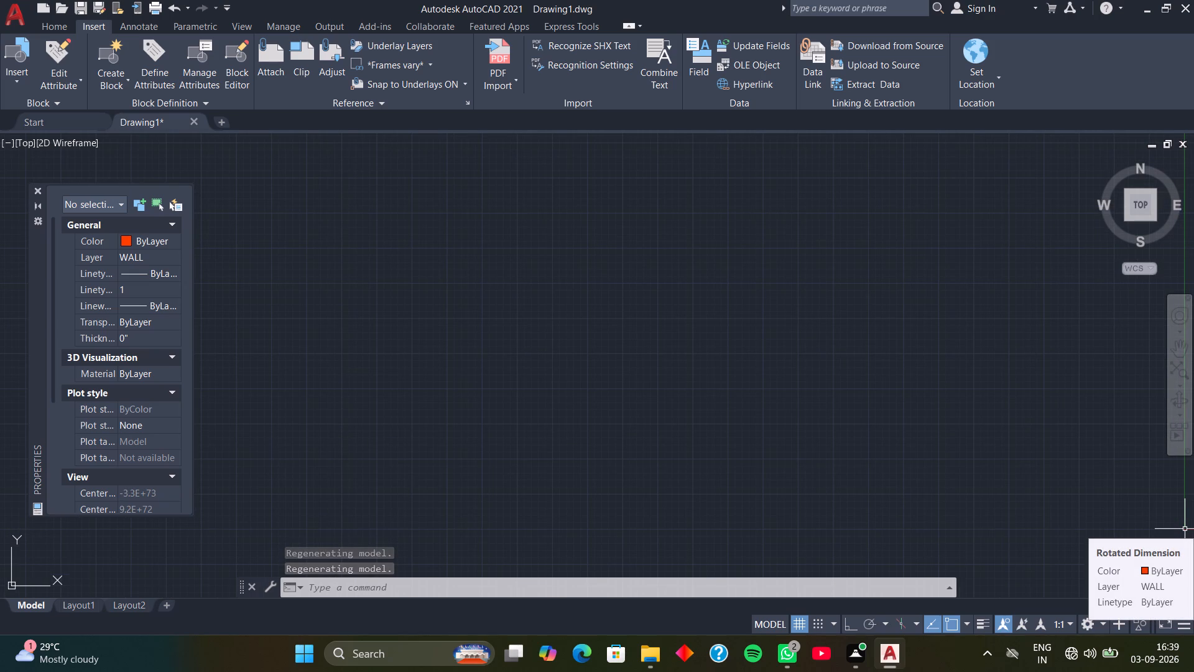
# Examine wider extents of Drawing1's model space around the rotated dimension on layer WALL for the existing drawing geometry.
pyautogui.scroll(-4, 1185, 529)
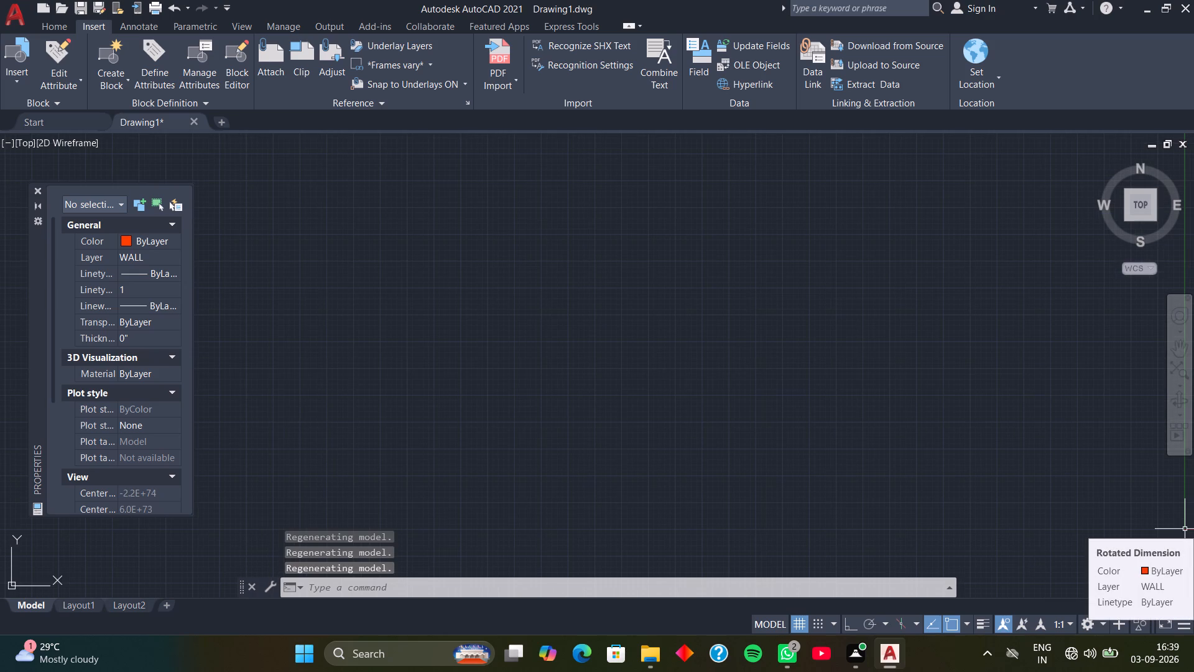
pyautogui.scroll(-4, 1185, 529)
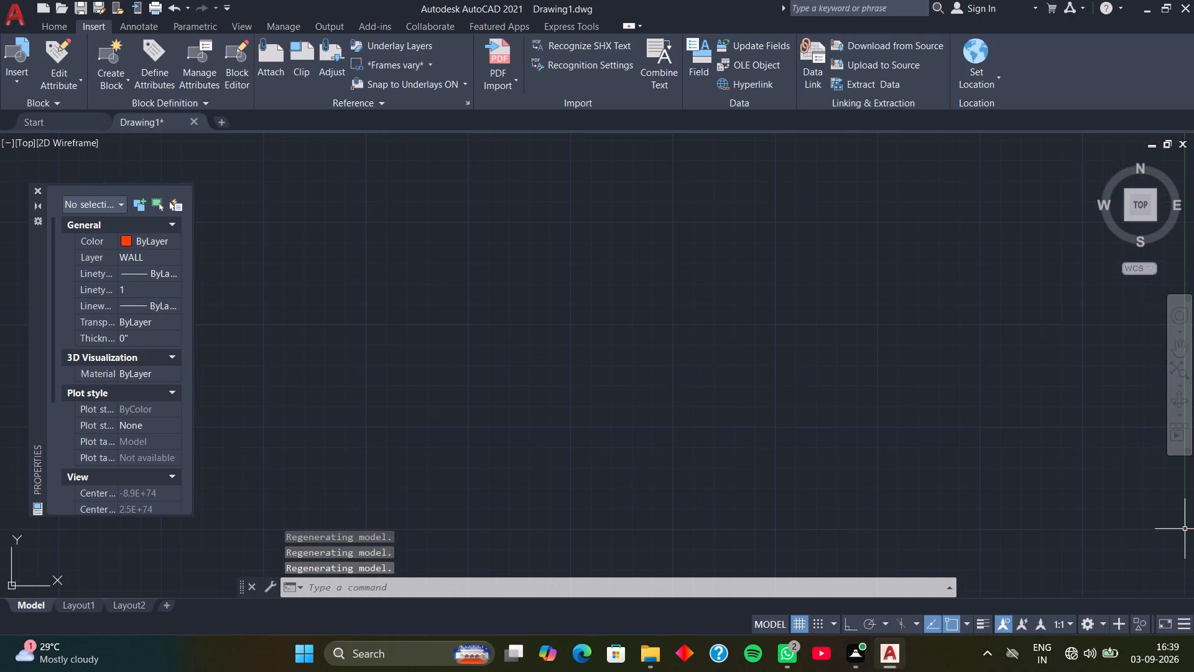
pyautogui.scroll(-1, 1185, 529)
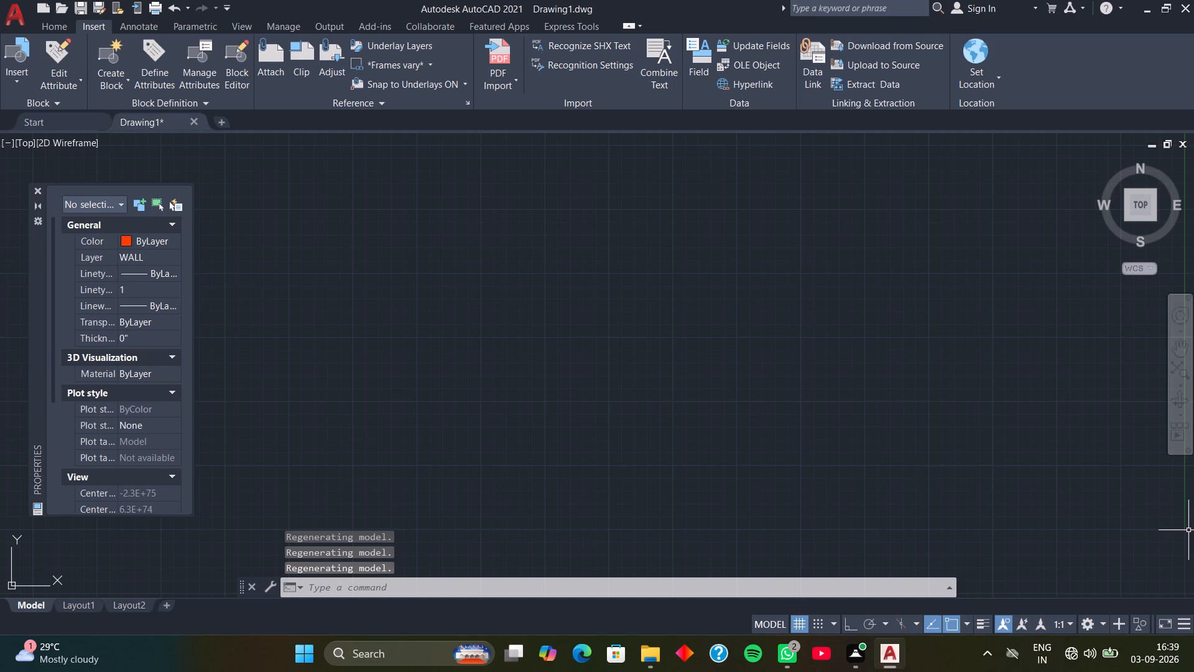
pyautogui.scroll(-3, 1190, 530)
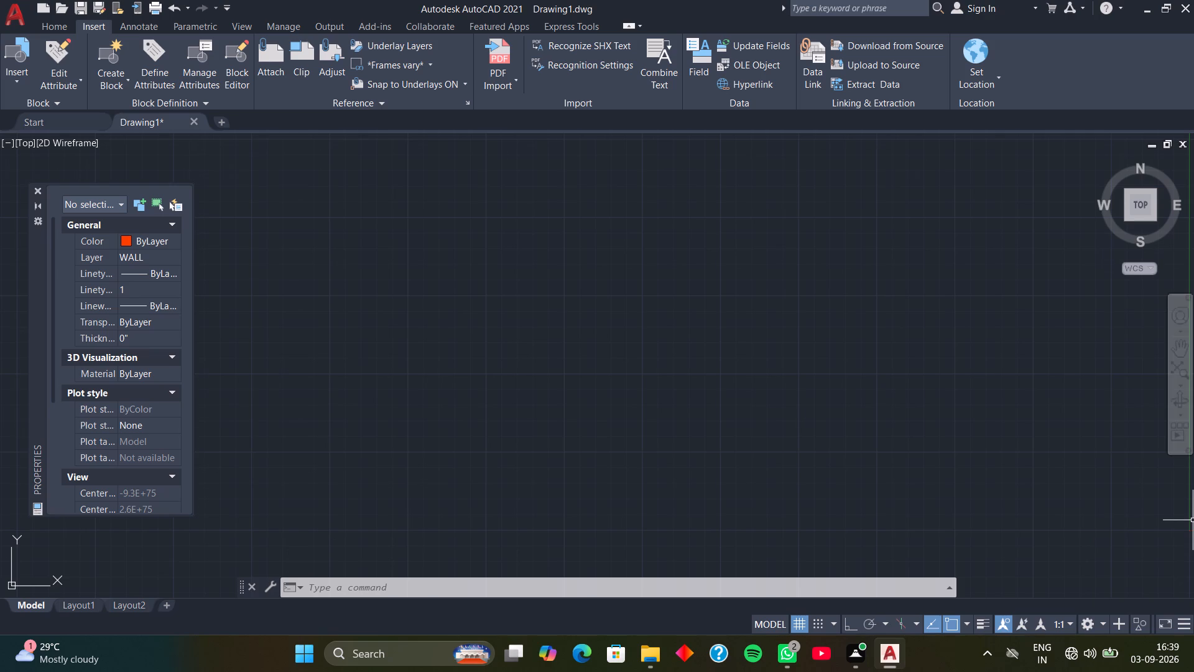
pyautogui.scroll(-3, 1193, 520)
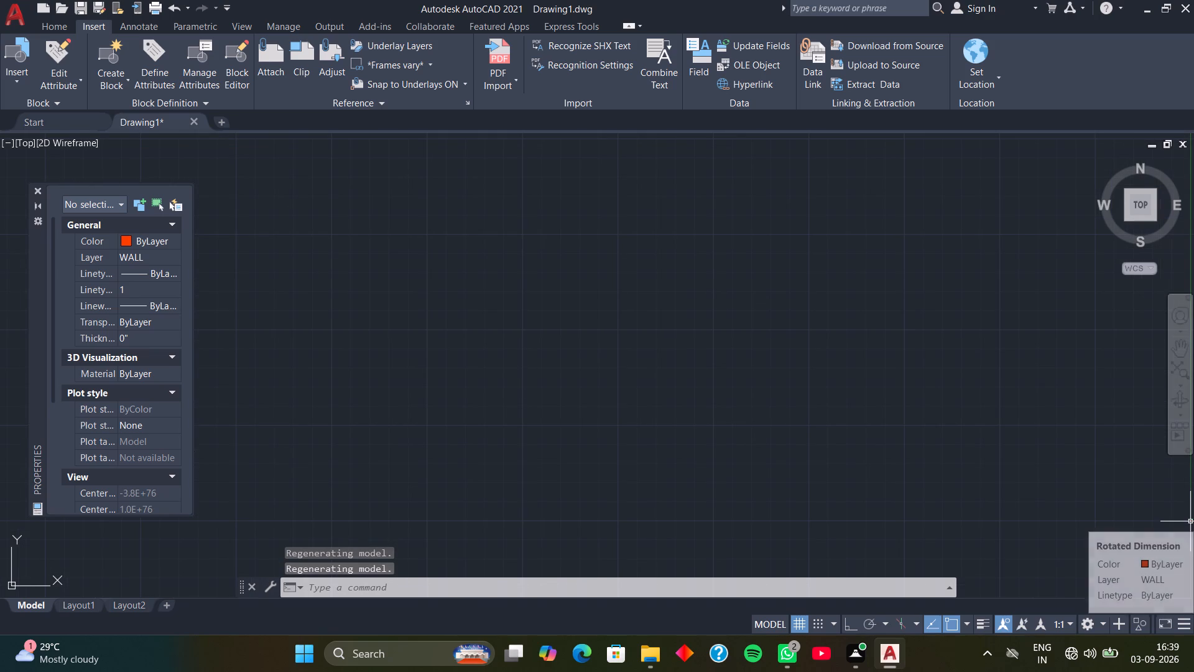
pyautogui.scroll(-3, 1190, 521)
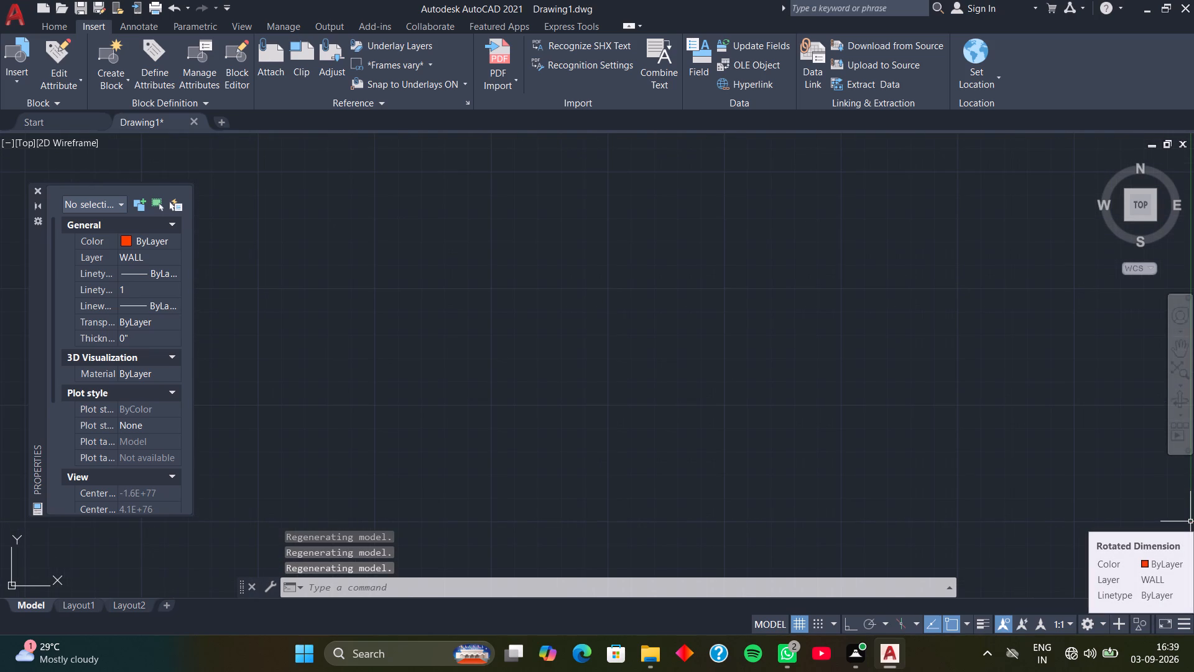
pyautogui.scroll(-5, 1191, 514)
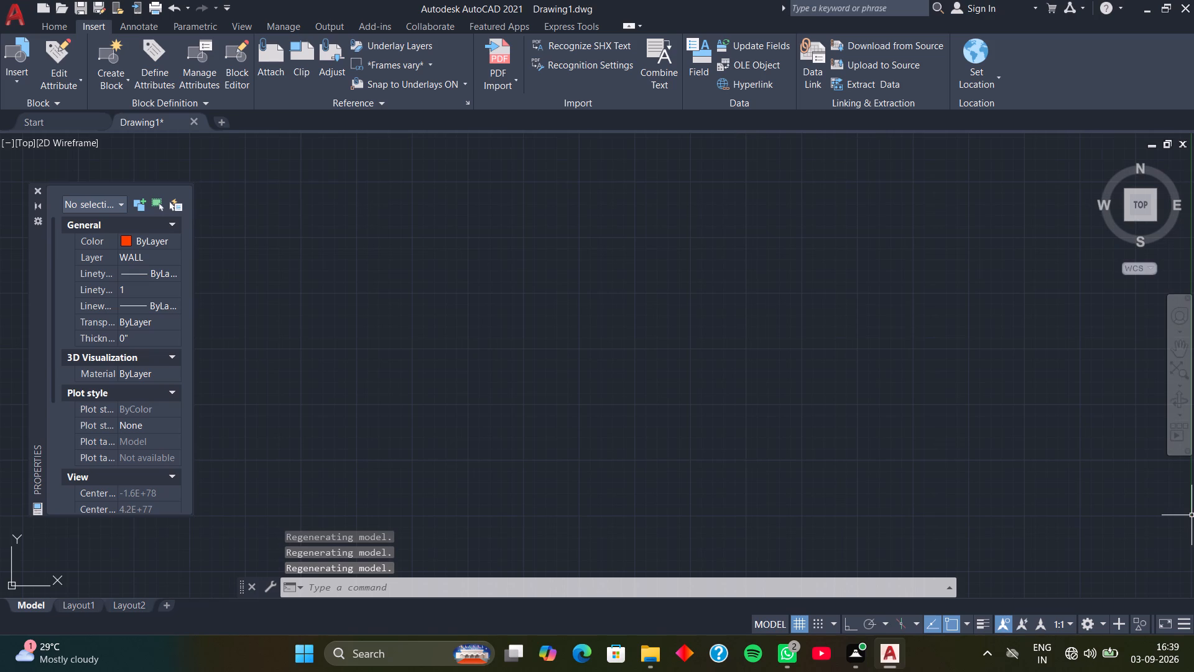
pyautogui.scroll(-7, 1192, 515)
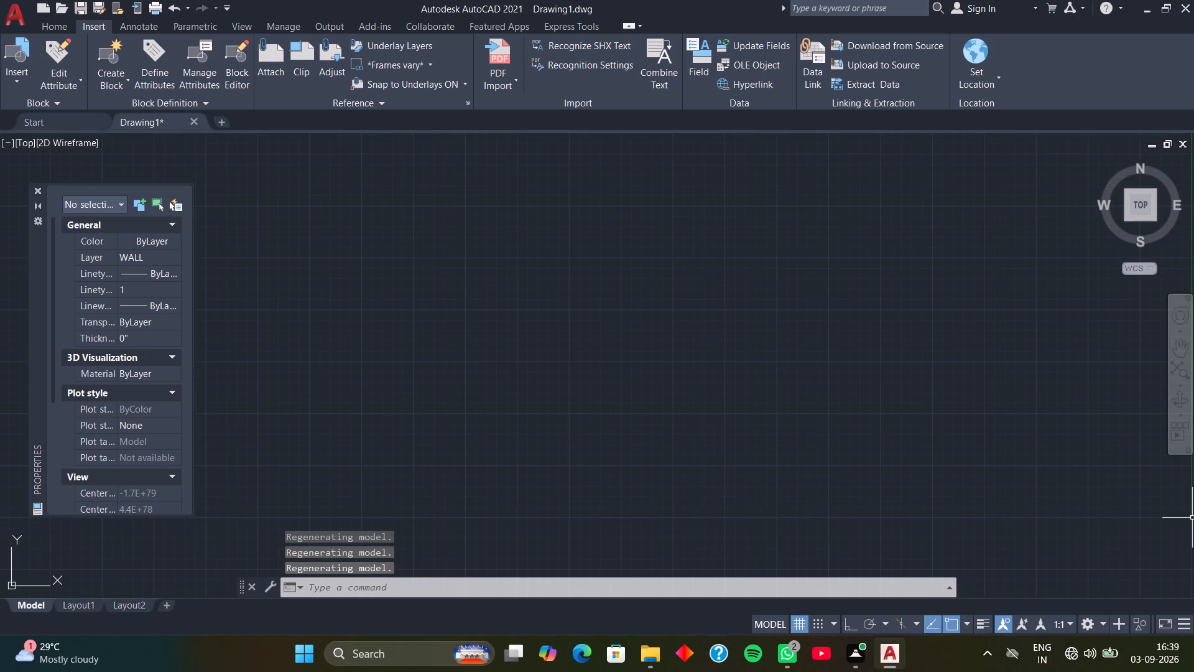
pyautogui.scroll(-8, 1192, 518)
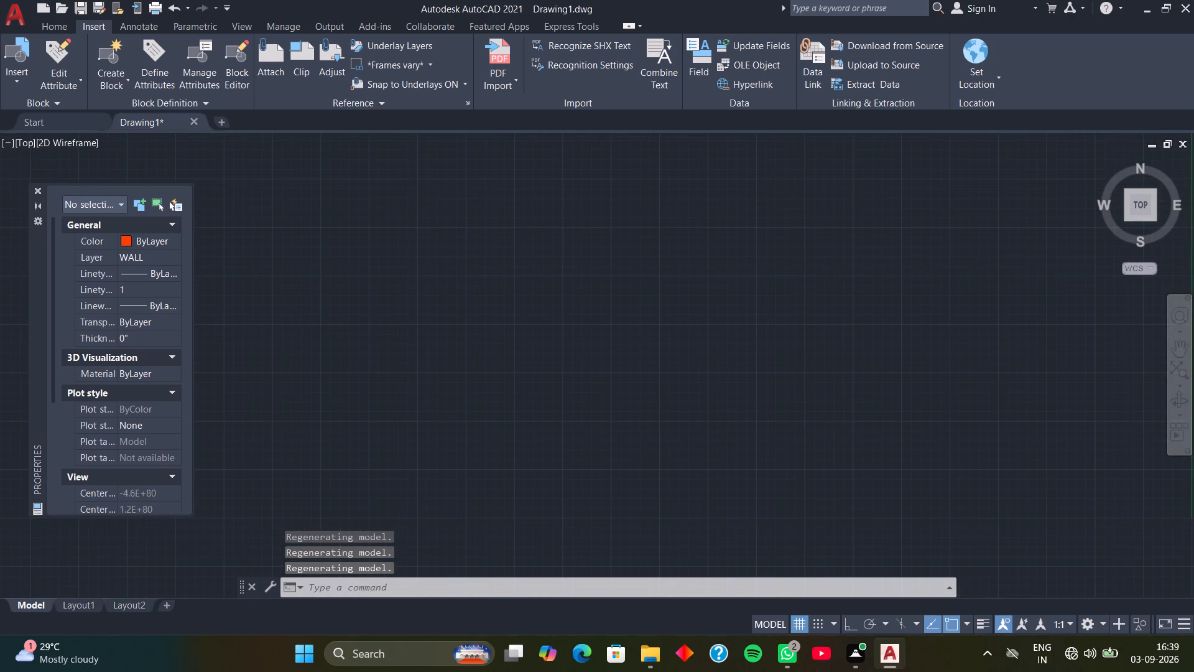
pyautogui.scroll(-13, 1192, 518)
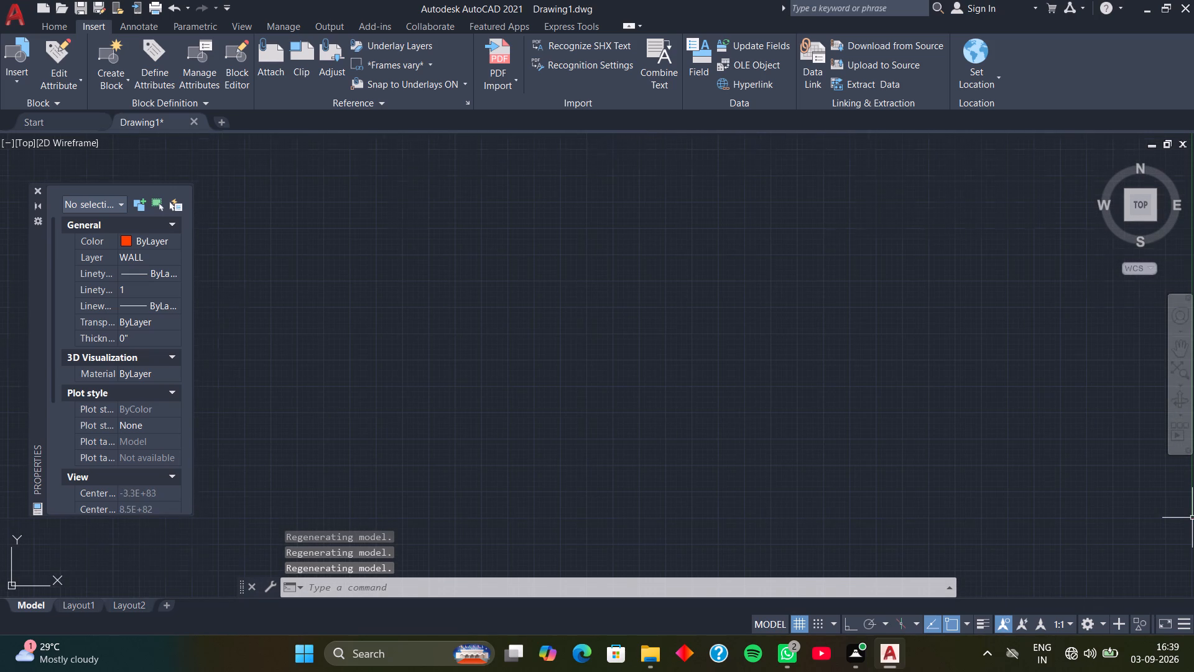
pyautogui.scroll(-4, 1192, 518)
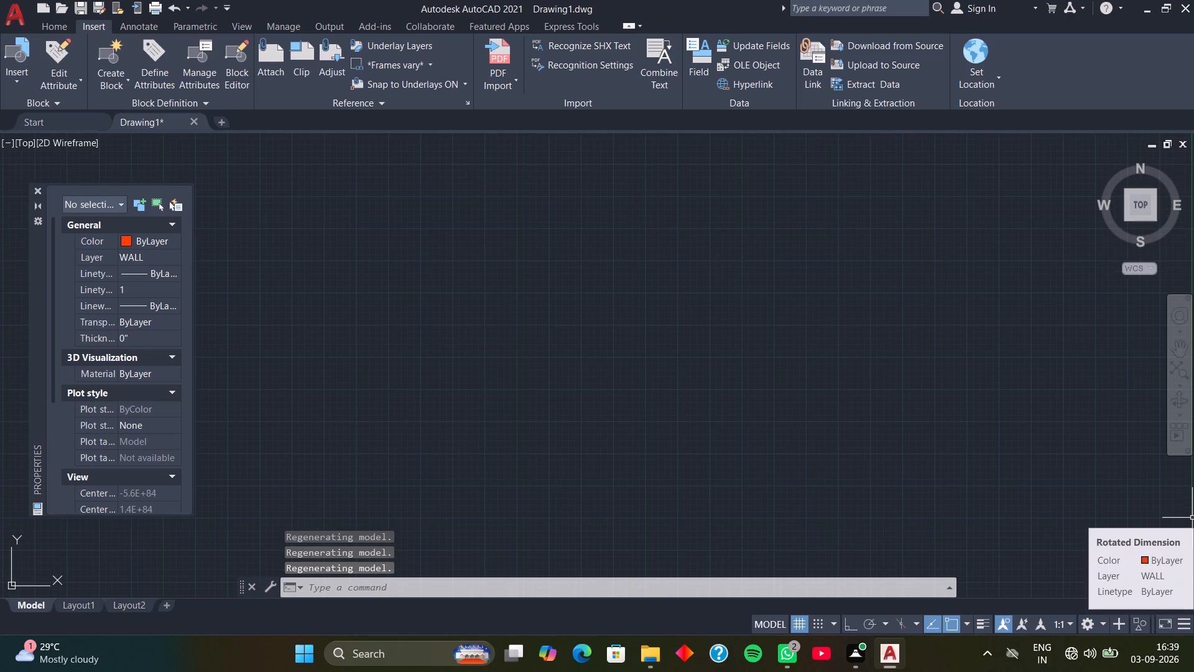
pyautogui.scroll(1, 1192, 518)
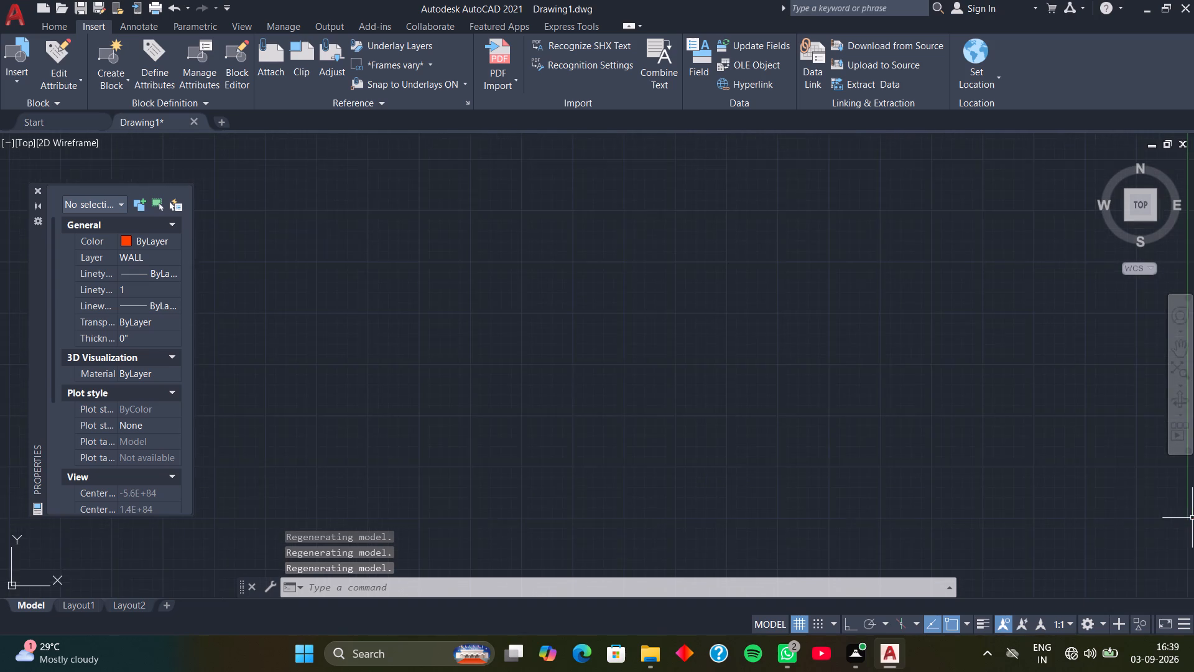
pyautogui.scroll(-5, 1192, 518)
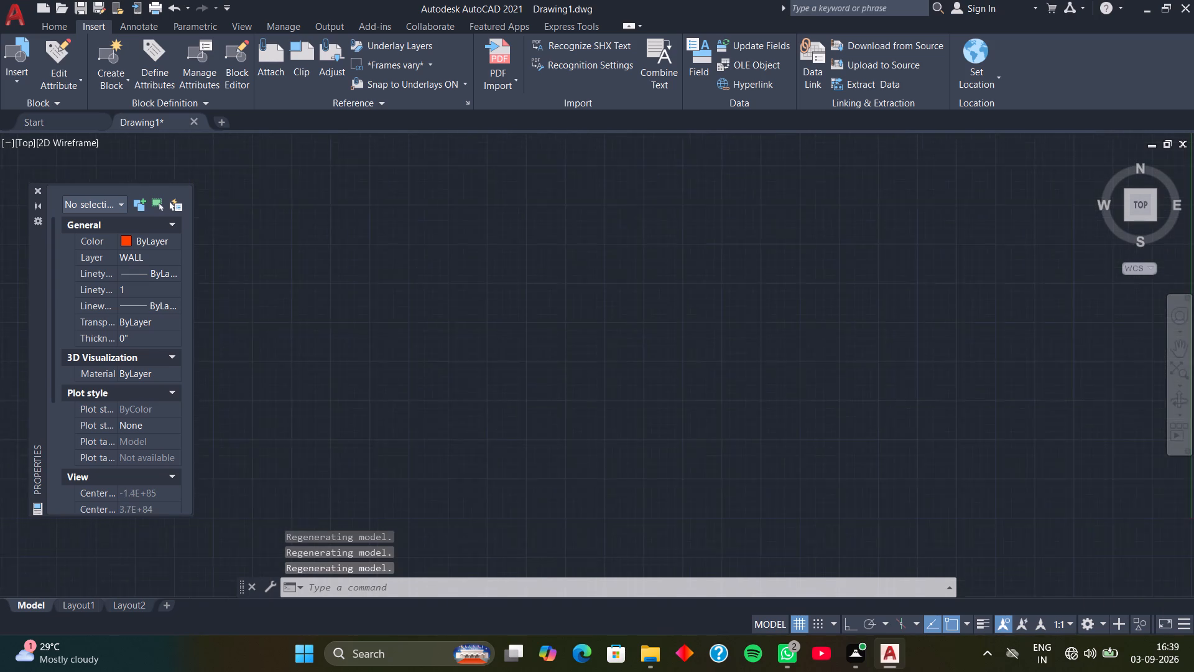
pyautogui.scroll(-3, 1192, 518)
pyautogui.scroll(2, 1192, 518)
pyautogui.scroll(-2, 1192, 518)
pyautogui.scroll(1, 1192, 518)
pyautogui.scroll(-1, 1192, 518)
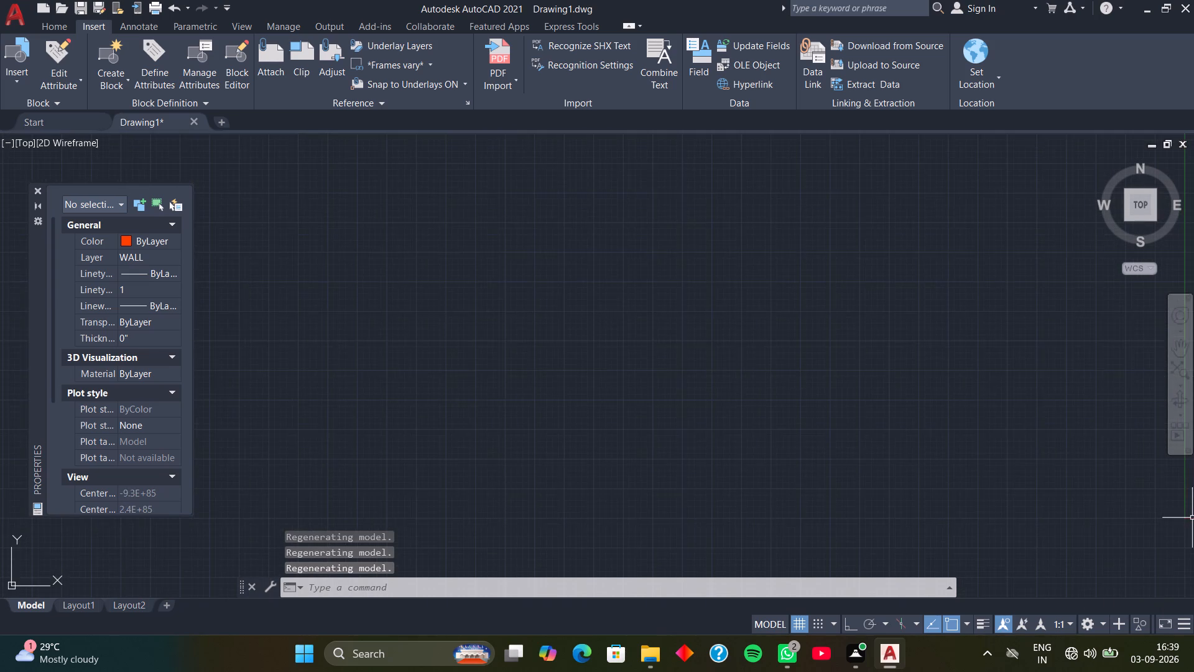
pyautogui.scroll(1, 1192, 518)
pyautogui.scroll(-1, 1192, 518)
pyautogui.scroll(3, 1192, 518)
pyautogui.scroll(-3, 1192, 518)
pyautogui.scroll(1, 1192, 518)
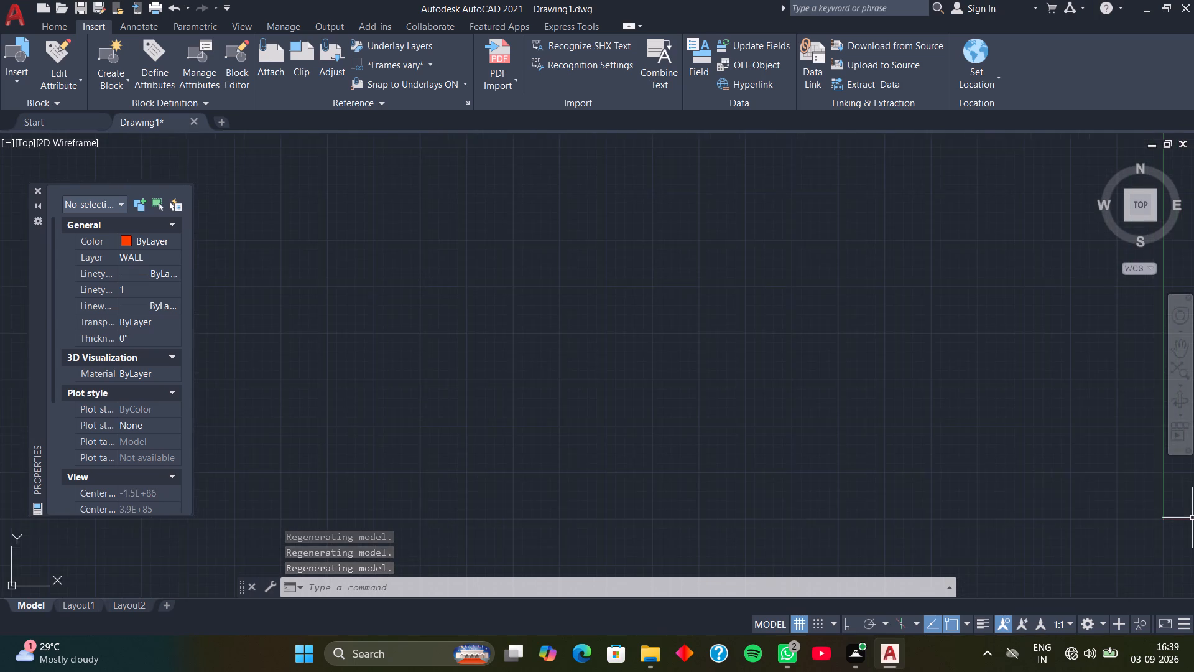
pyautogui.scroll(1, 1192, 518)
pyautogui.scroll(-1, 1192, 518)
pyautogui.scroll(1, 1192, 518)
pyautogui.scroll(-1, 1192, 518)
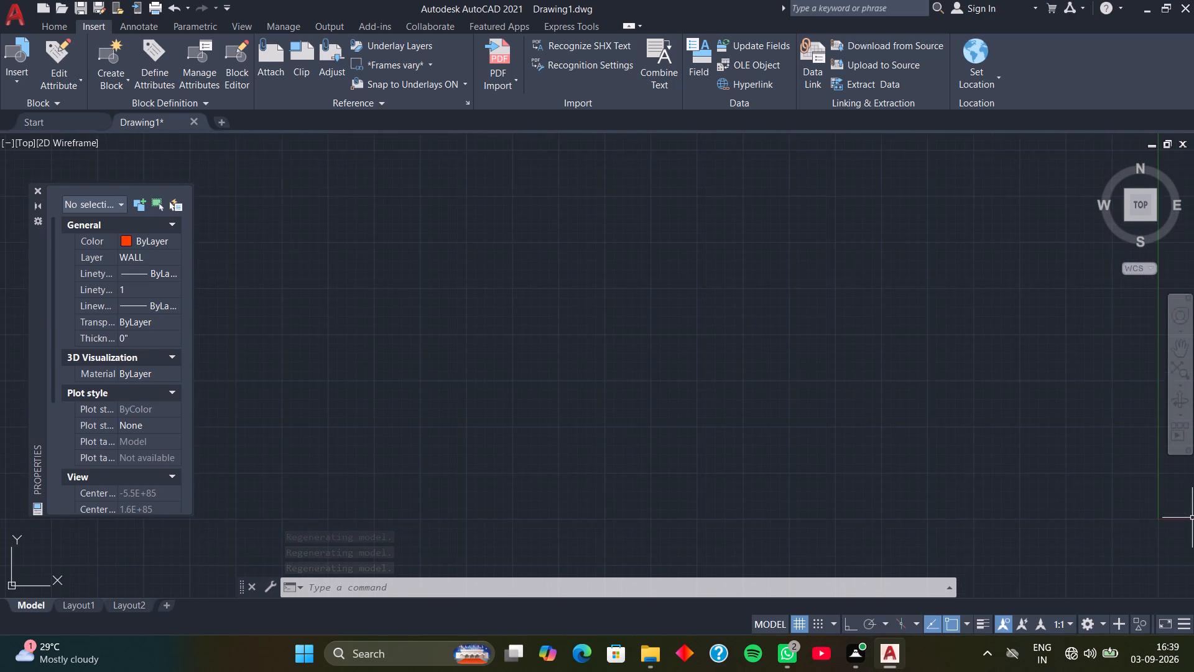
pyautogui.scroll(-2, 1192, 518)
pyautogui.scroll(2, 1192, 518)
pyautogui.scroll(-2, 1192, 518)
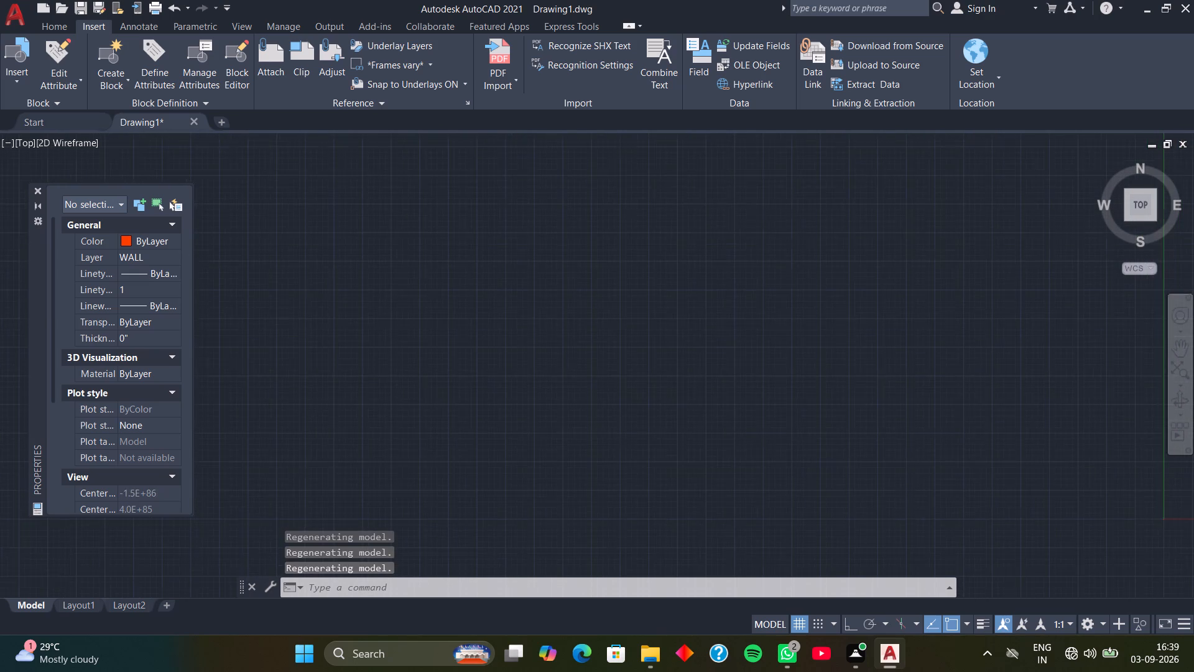
# Continue searching the outermost extents of Drawing1's model space for the existing drawing geometry.
pyautogui.scroll(-6, 1192, 518)
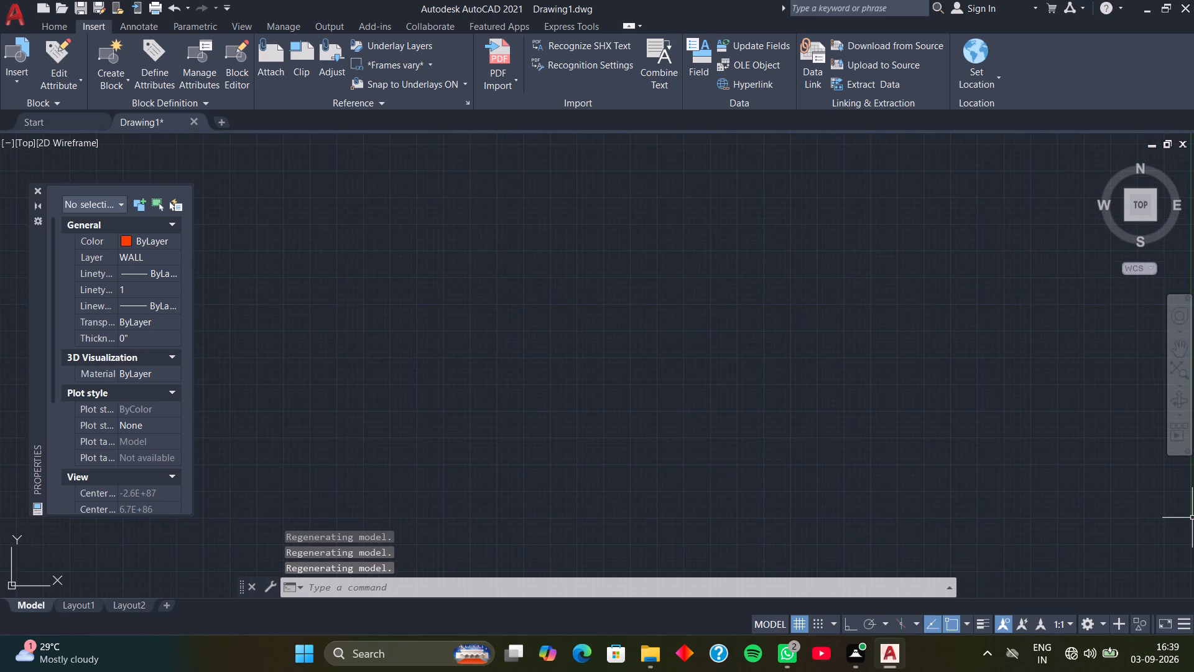
pyautogui.scroll(-7, 1192, 518)
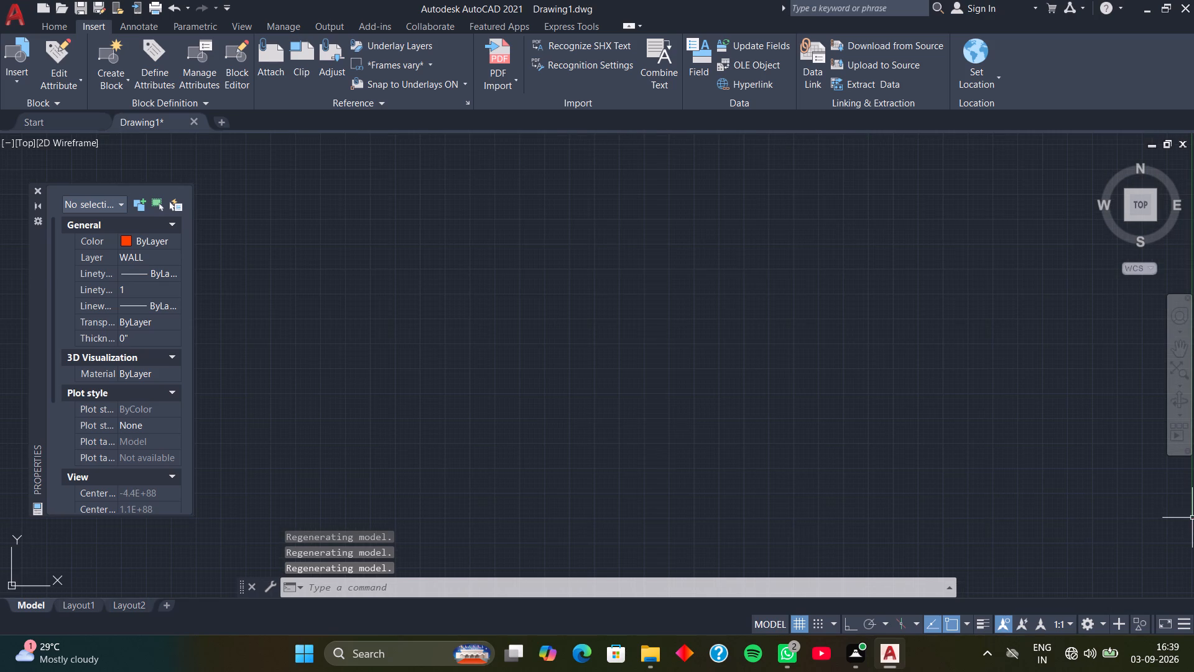
pyautogui.scroll(-12, 1192, 518)
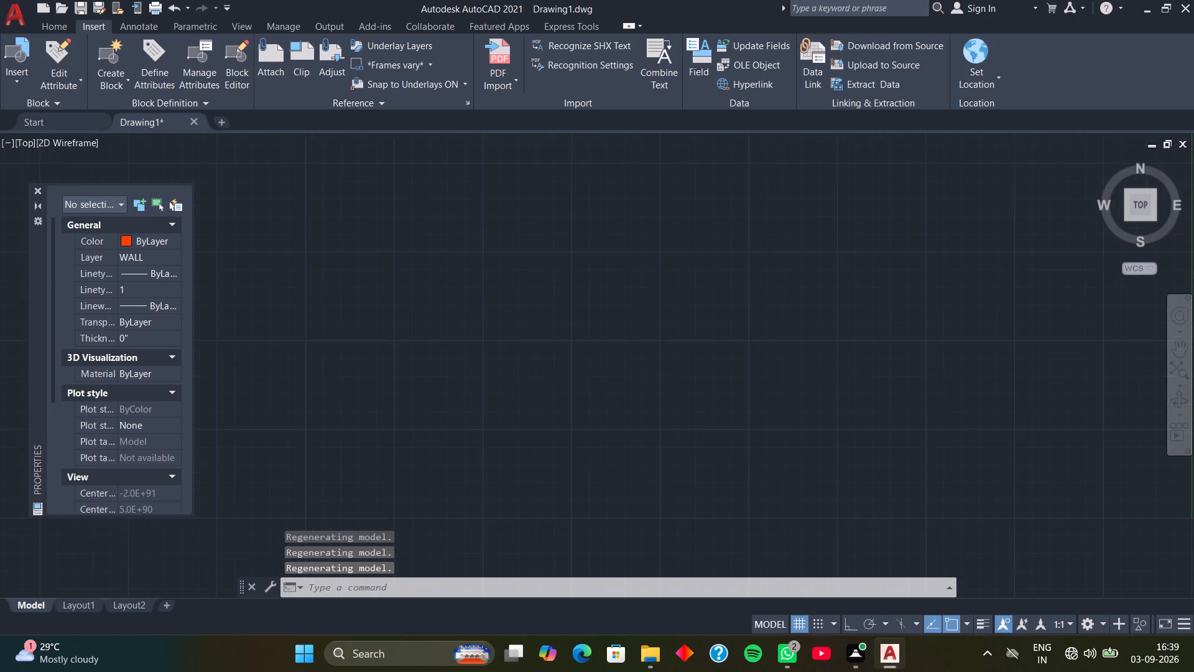
pyautogui.scroll(-15, 1192, 518)
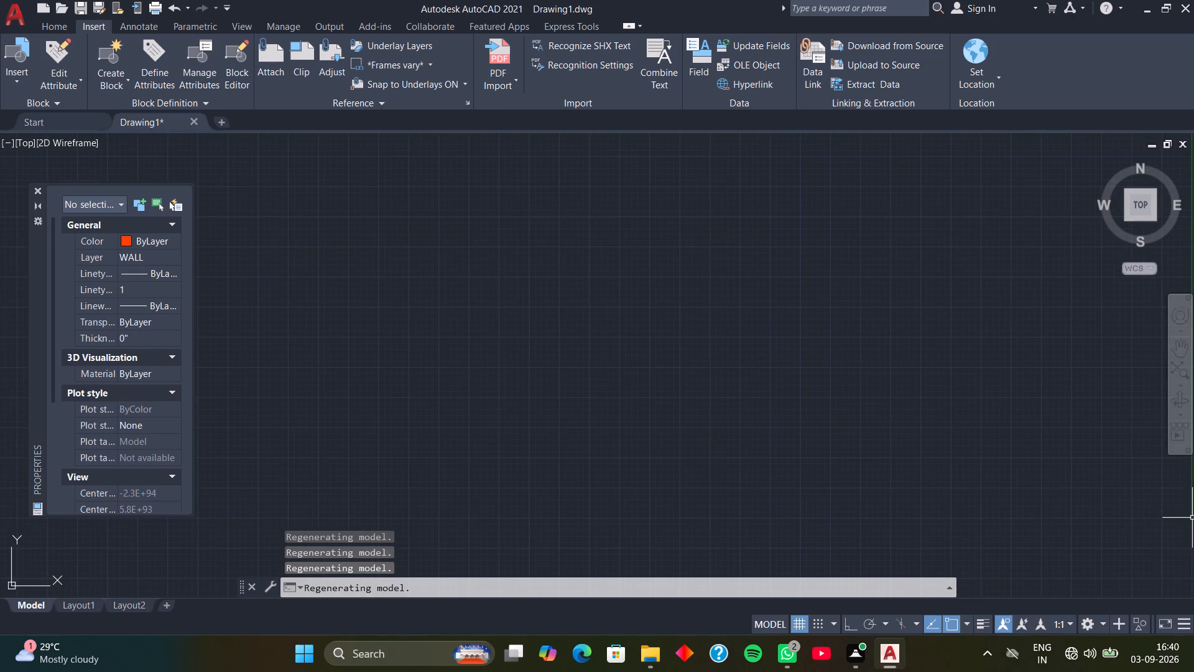
pyautogui.scroll(-9, 1192, 518)
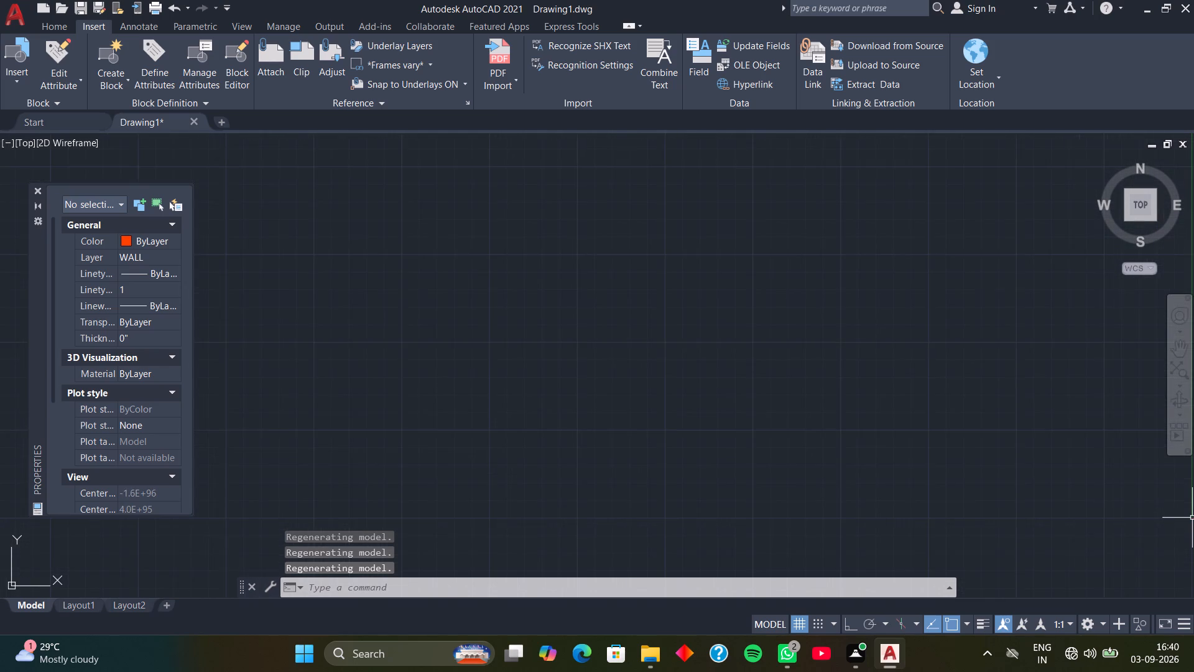
pyautogui.scroll(-2, 1192, 518)
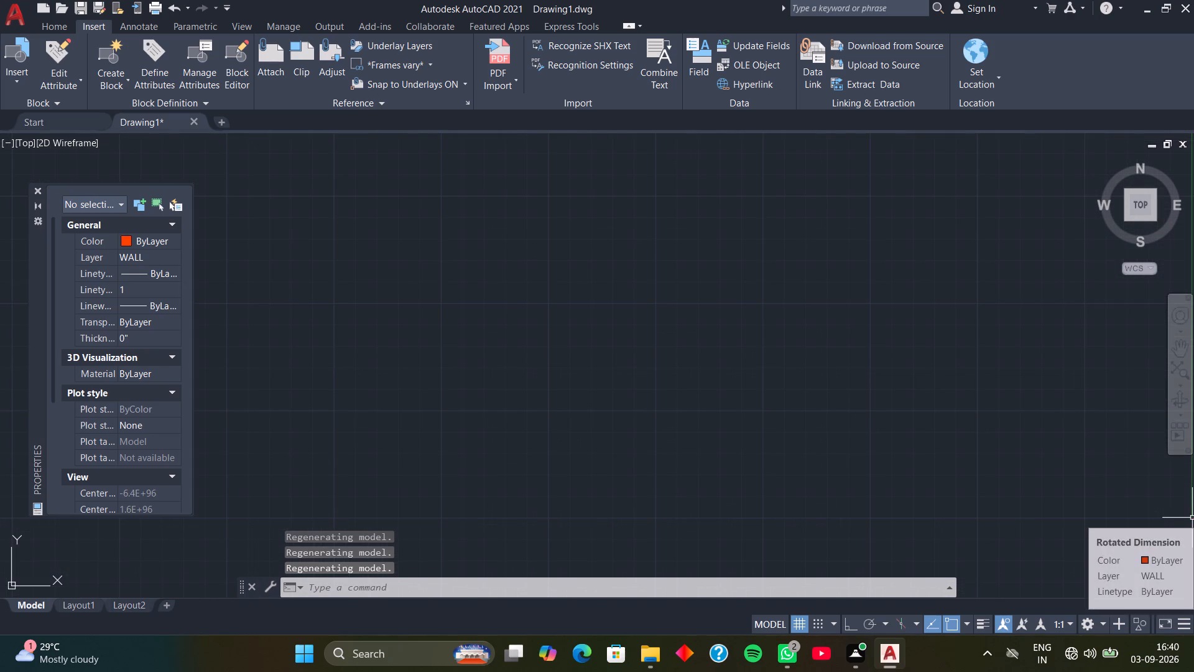
pyautogui.scroll(-3, 1192, 518)
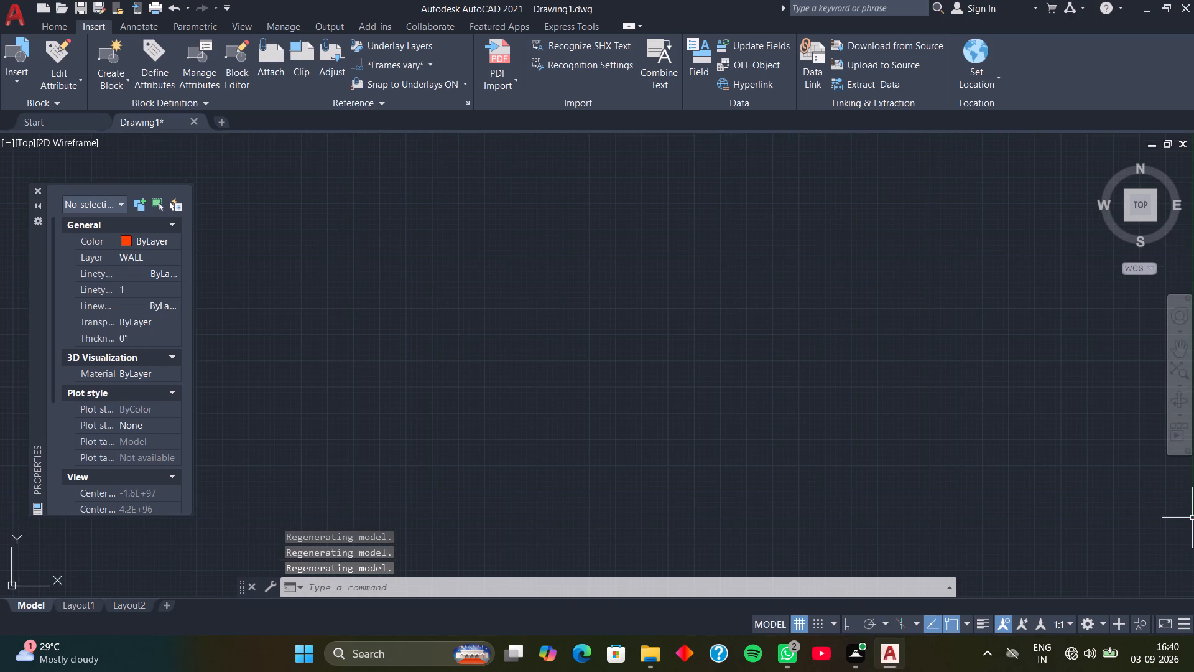
pyautogui.scroll(-9, 1192, 518)
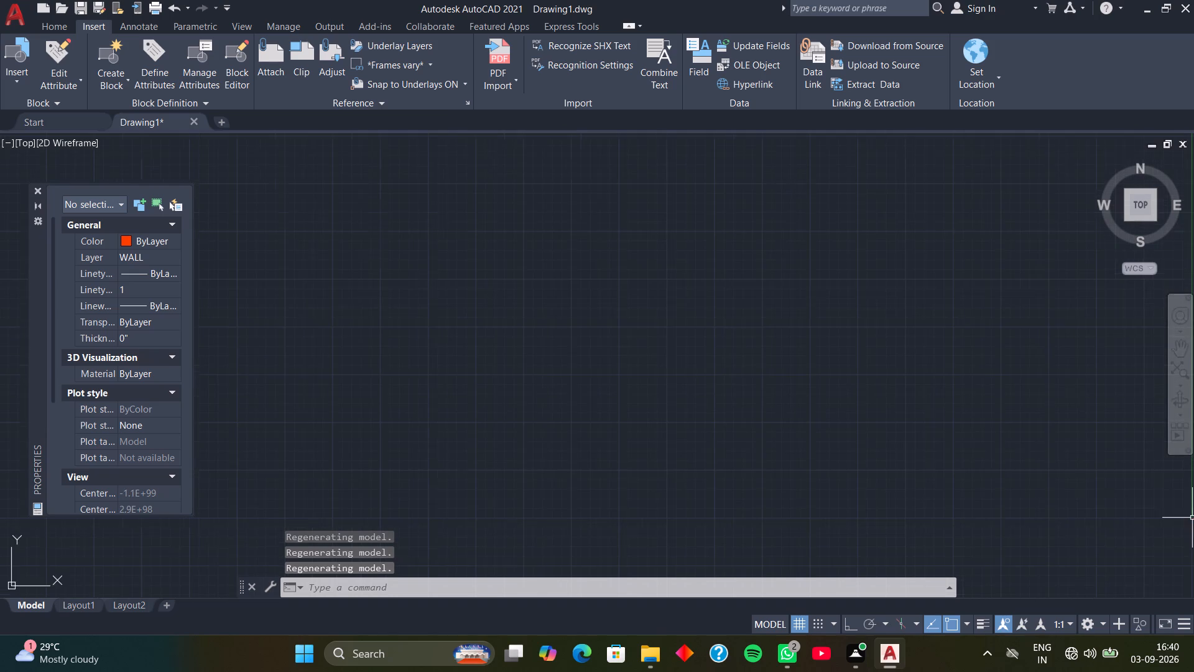
pyautogui.scroll(-9, 1192, 518)
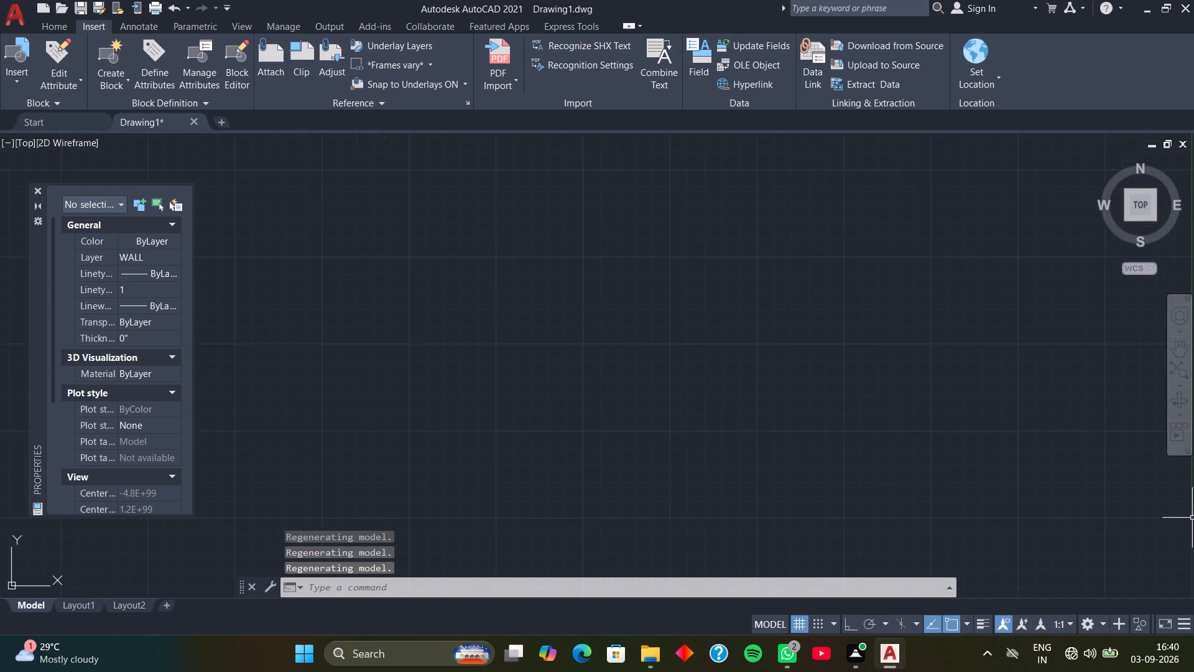
pyautogui.scroll(-14, 1192, 518)
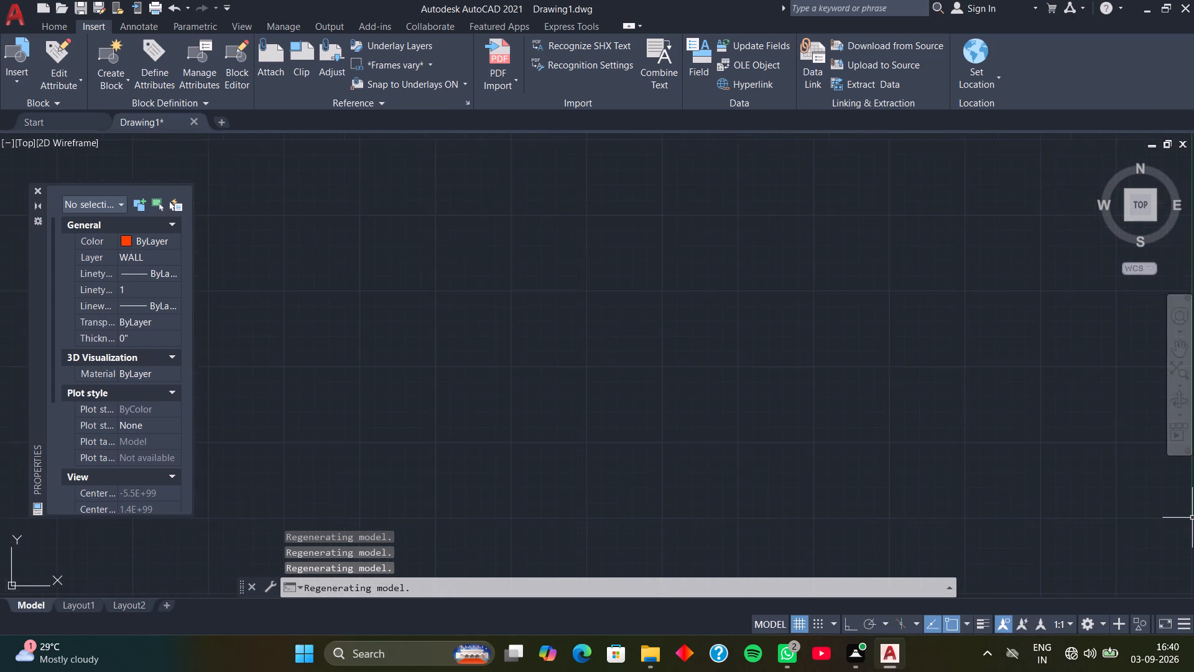
pyautogui.scroll(-9, 1192, 518)
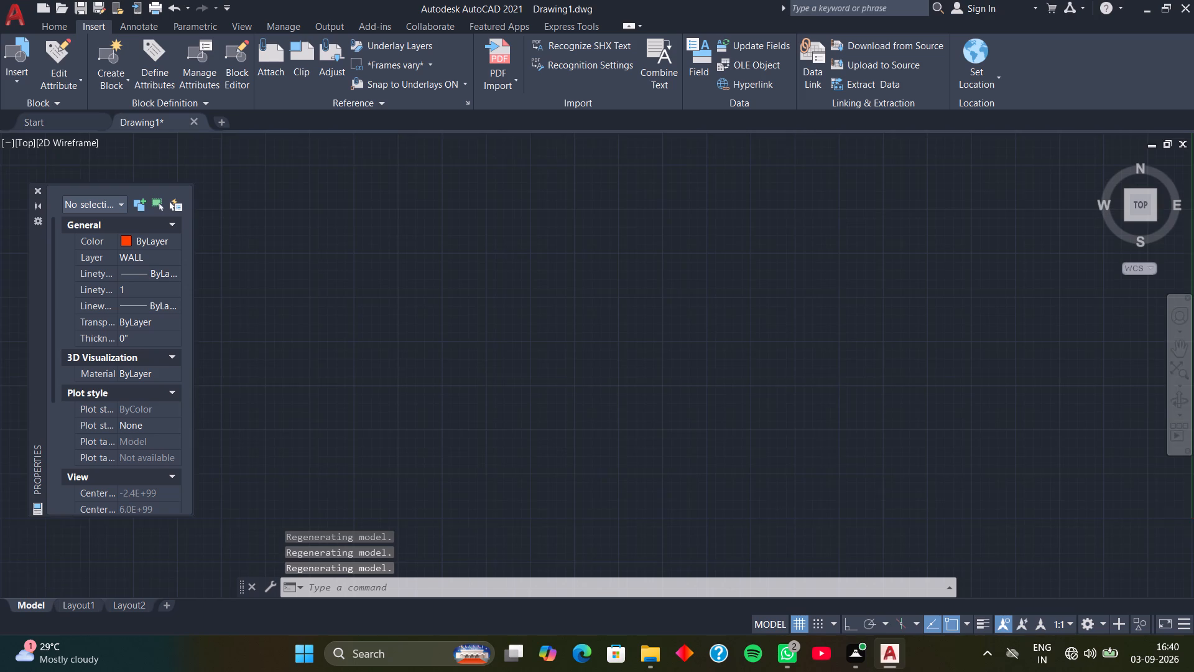
pyautogui.scroll(-6, 1192, 518)
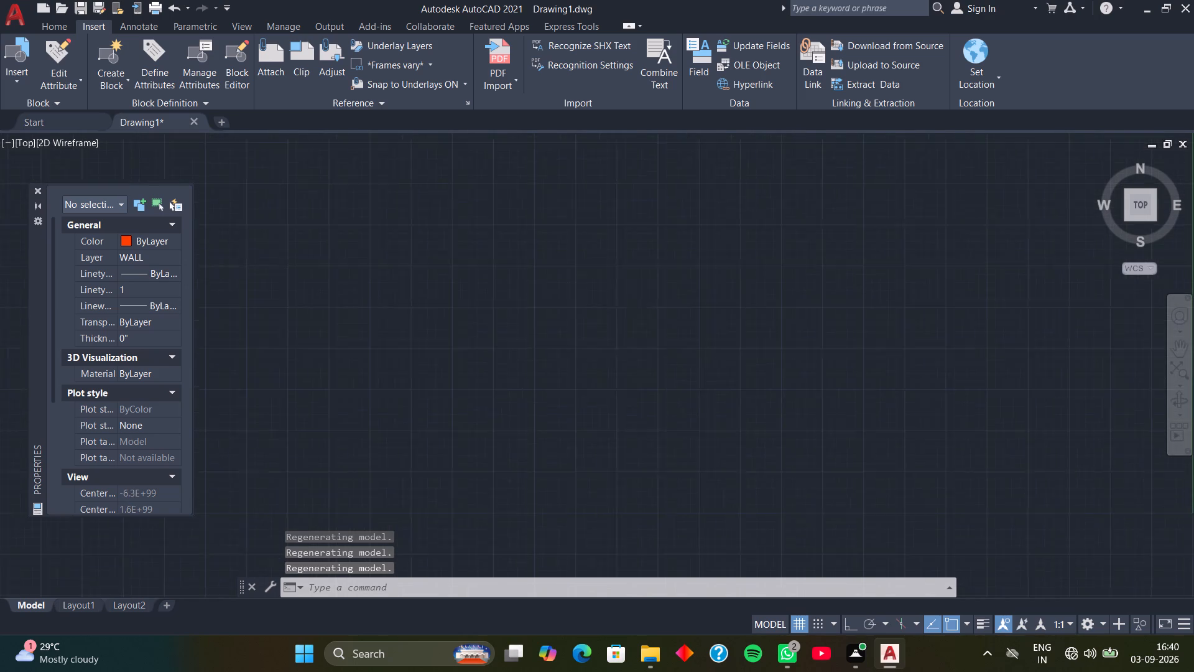
pyautogui.scroll(-3, 1193, 504)
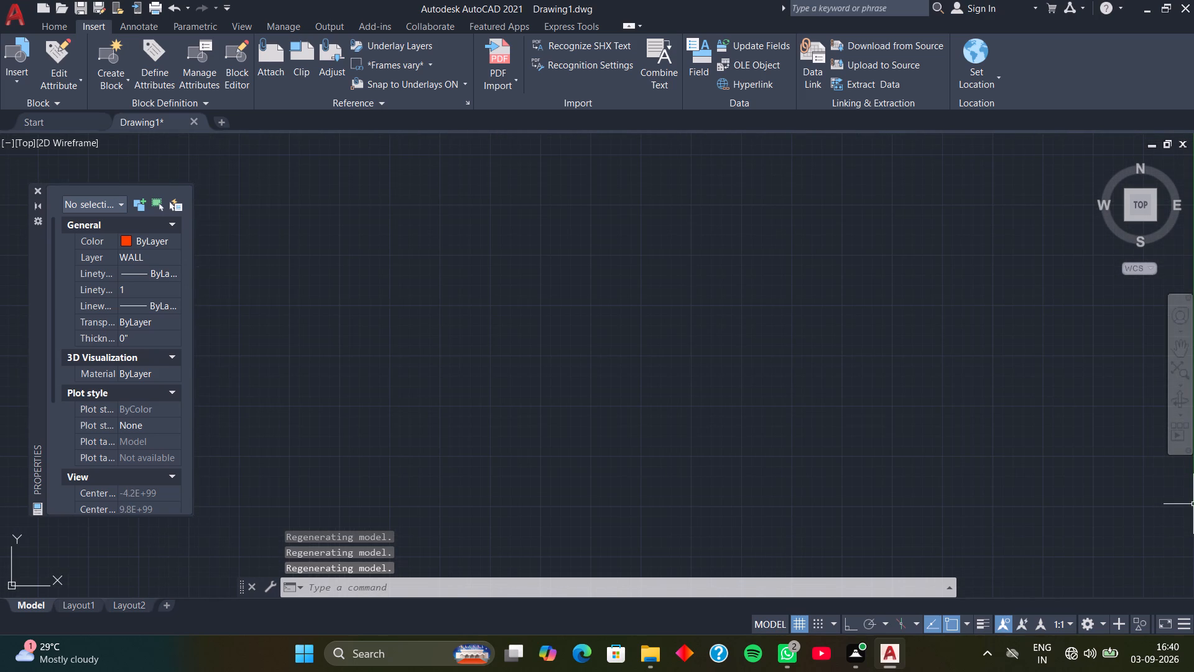
pyautogui.scroll(-3, 1193, 504)
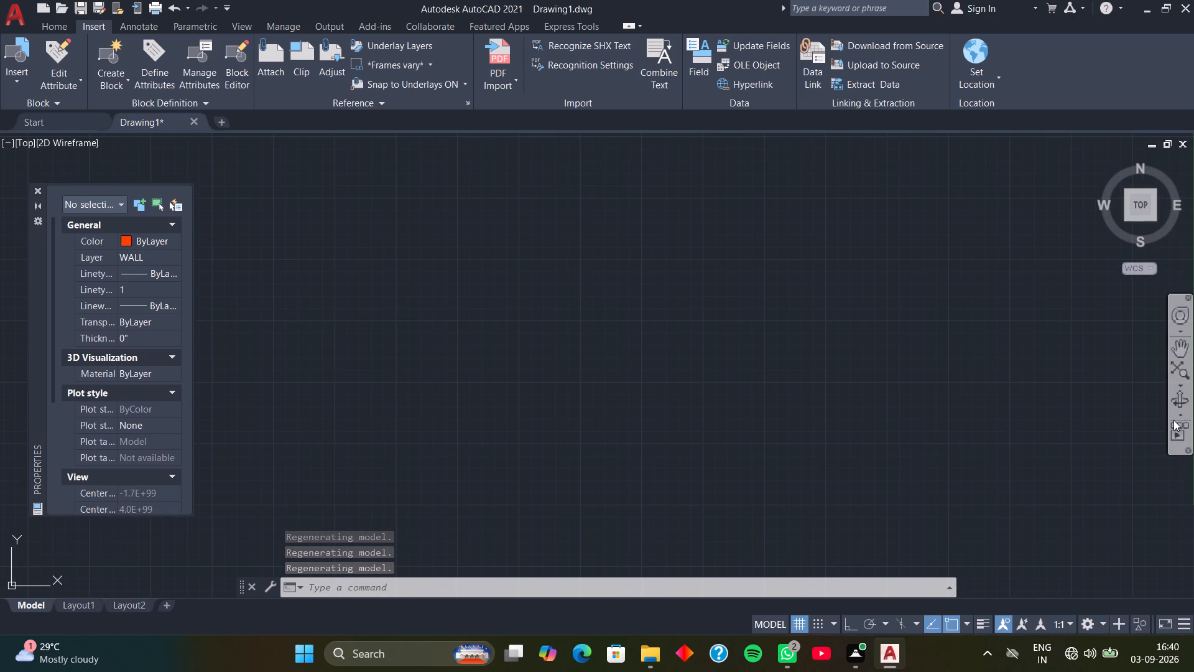
# Examine still wider extents of Drawing1's model space for the existing drawing geometry.
pyautogui.scroll(-1, 1173, 420)
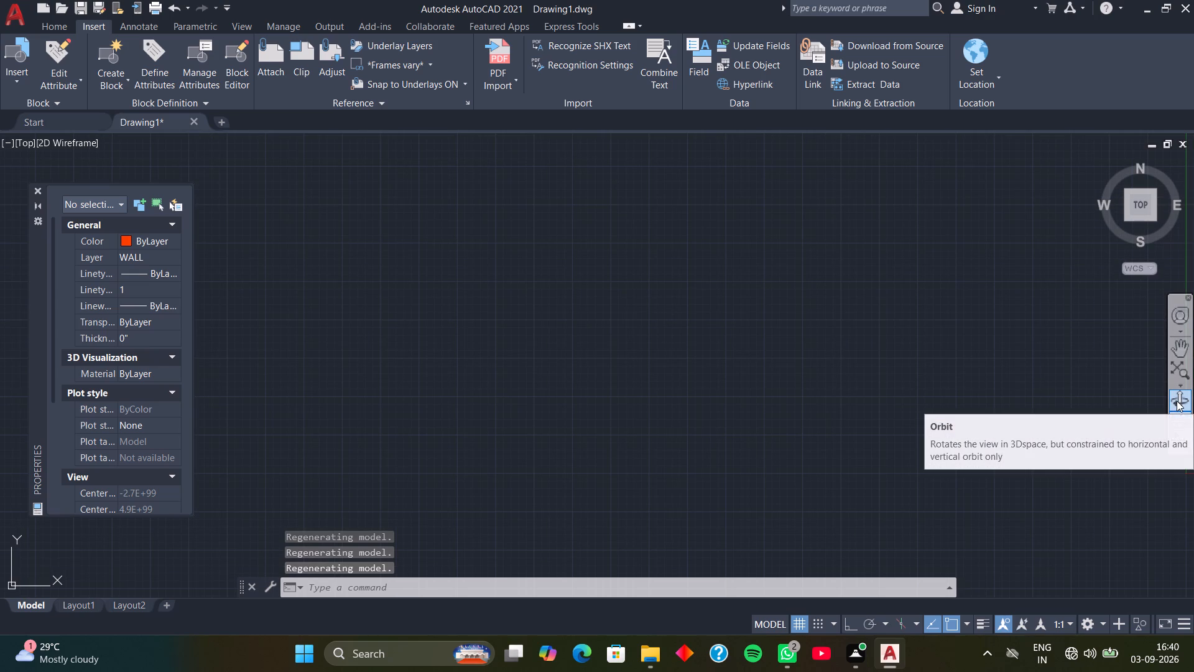
pyautogui.scroll(-2, 1176, 396)
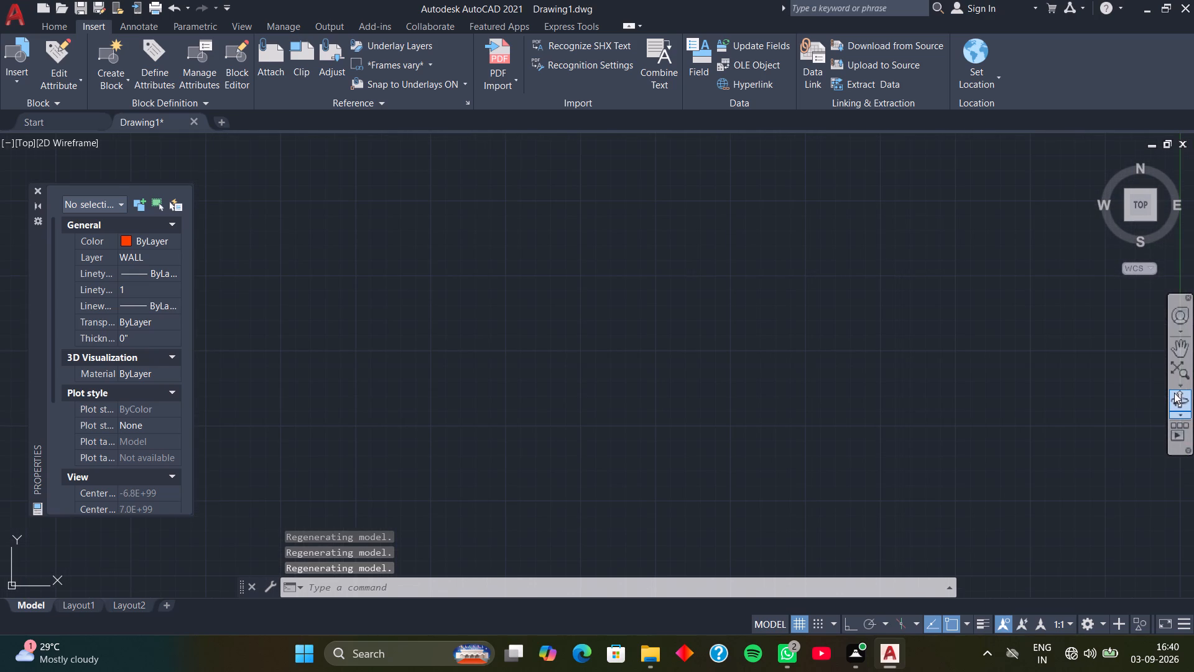
pyautogui.scroll(-5, 1174, 393)
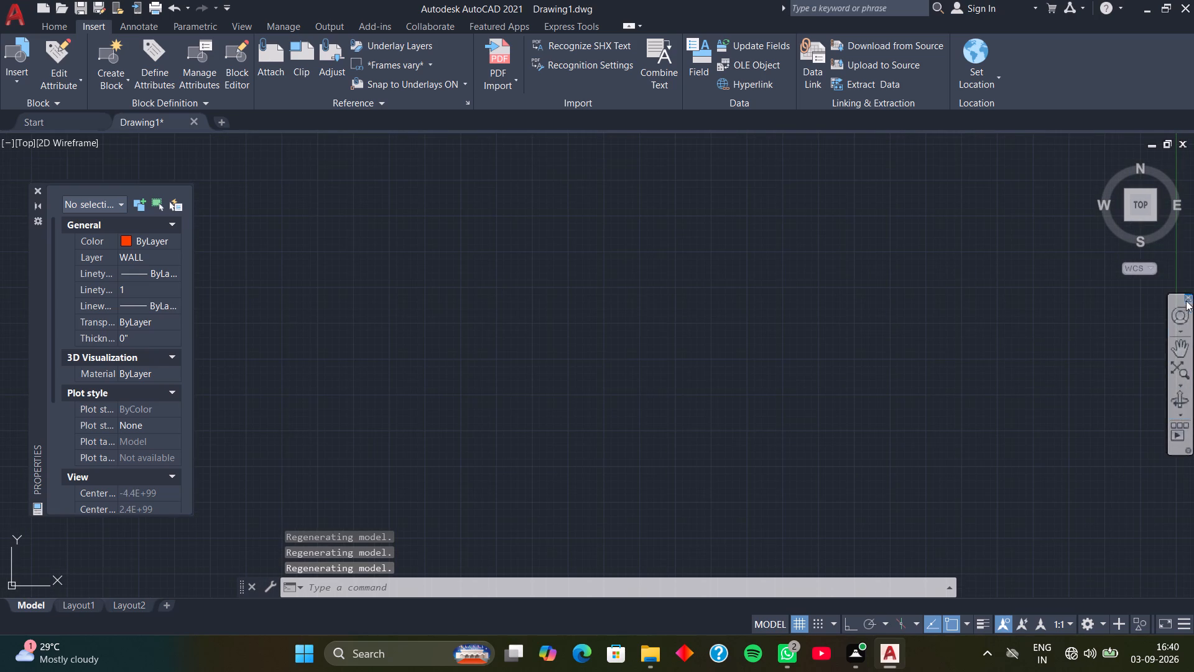
pyautogui.scroll(-5, 1159, 187)
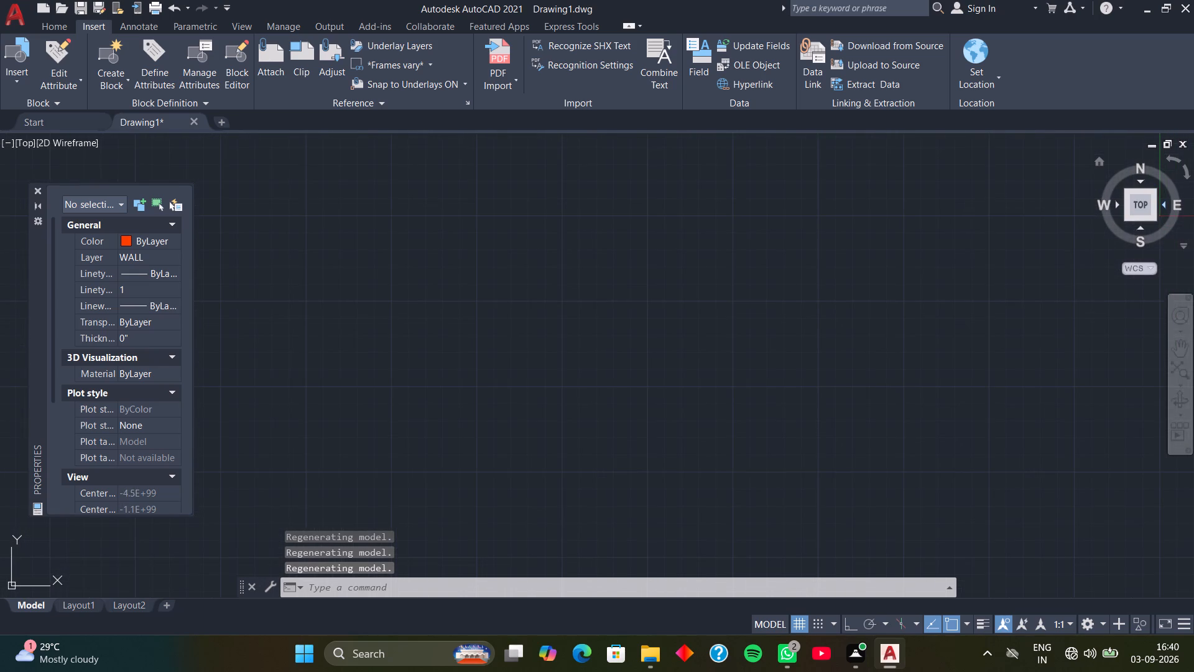
pyautogui.scroll(-5, 1157, 202)
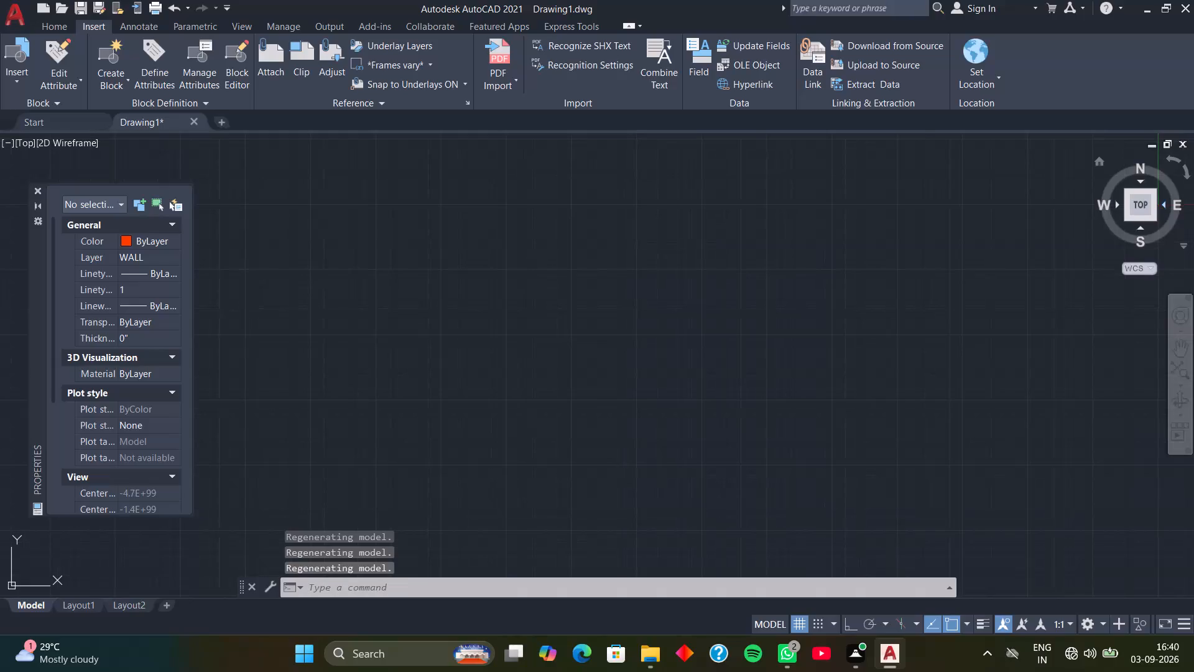
pyautogui.scroll(-5, 1158, 202)
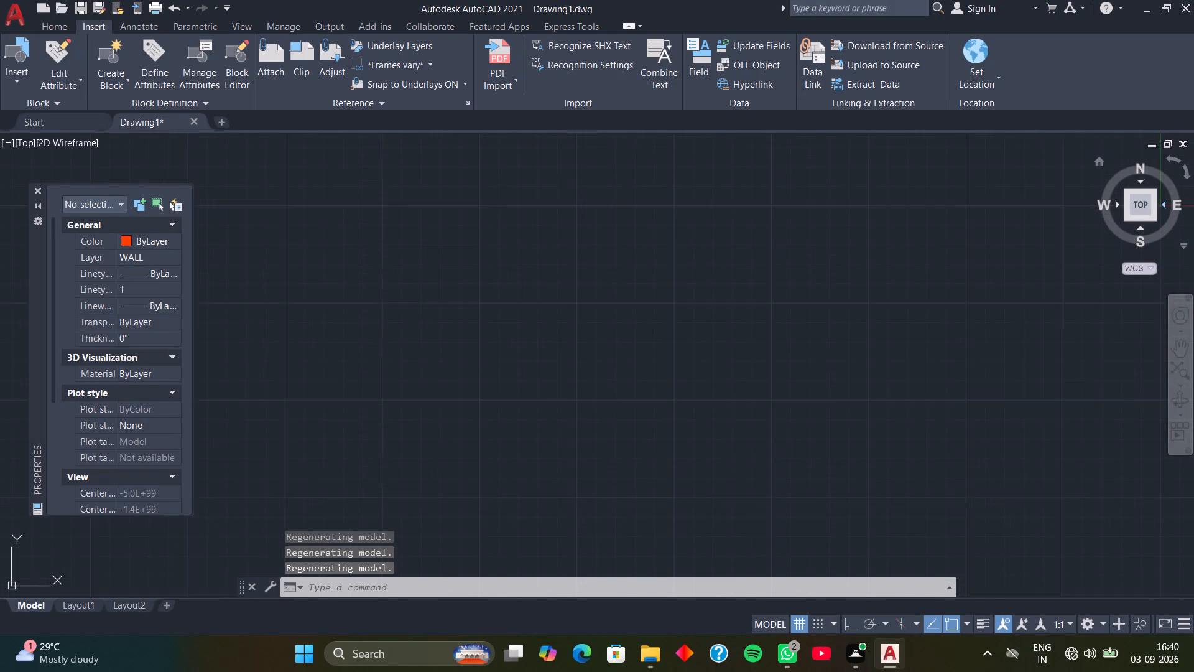
pyautogui.scroll(-4, 1162, 205)
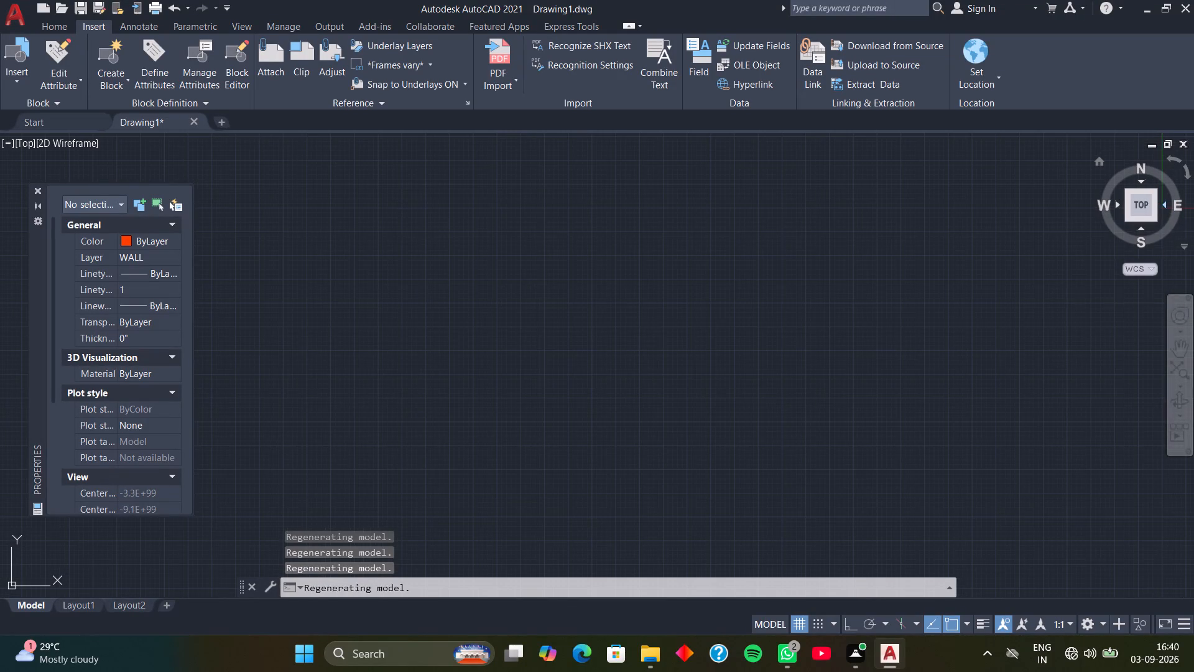
pyautogui.scroll(-6, 1164, 210)
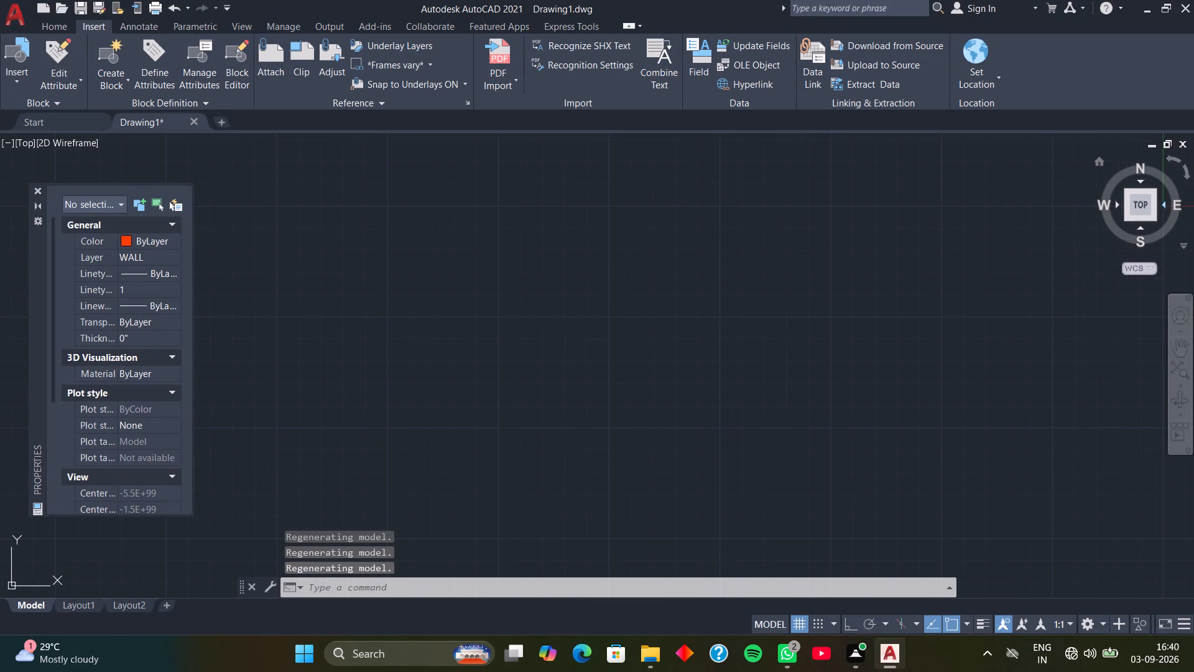
# Examine the far extents of model space around the rotated dimension on layer WALL for the remaining drawing geometry.
pyautogui.scroll(-1, 1163, 203)
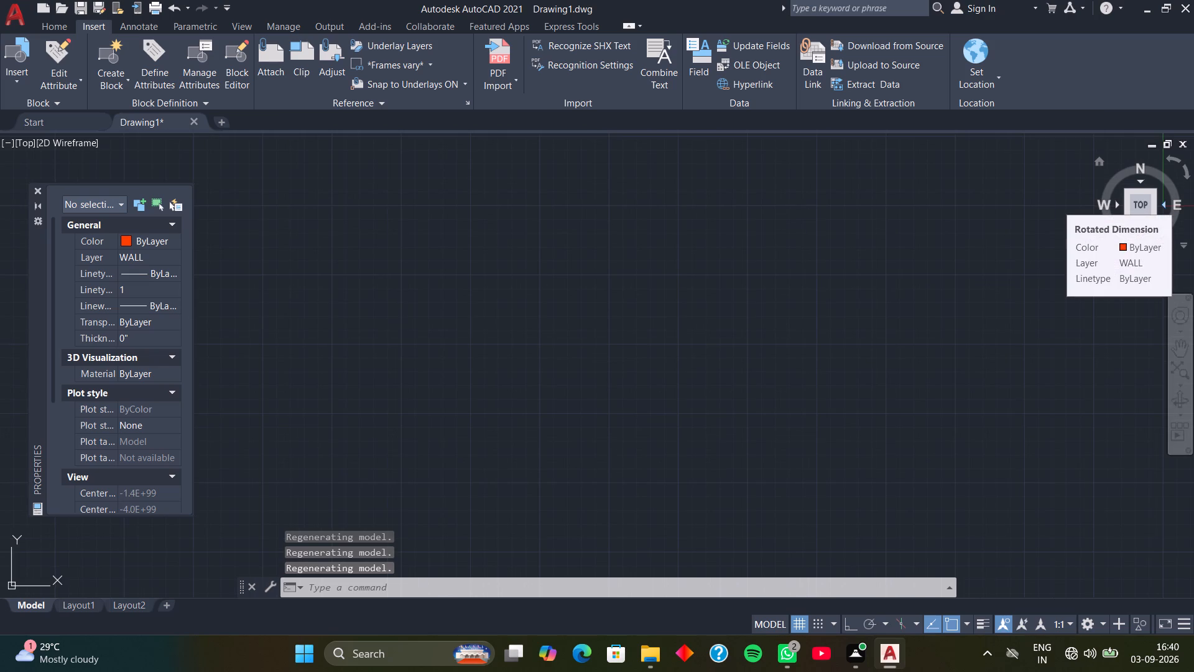
pyautogui.scroll(-3, 1162, 205)
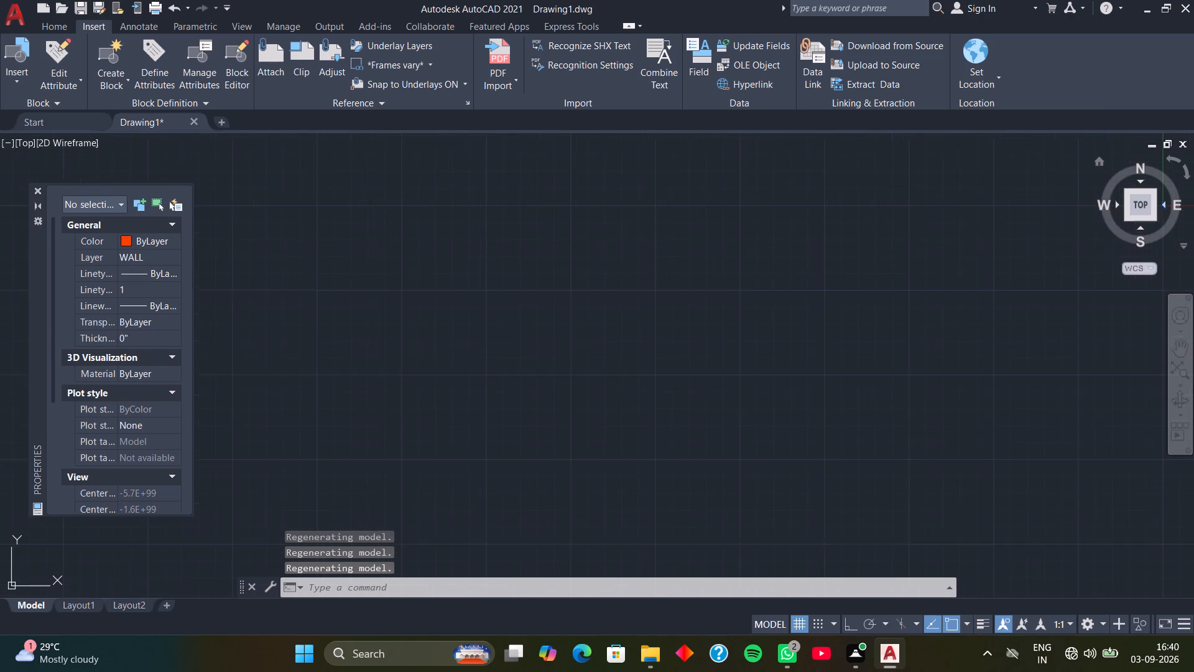
pyautogui.scroll(-1, 1162, 205)
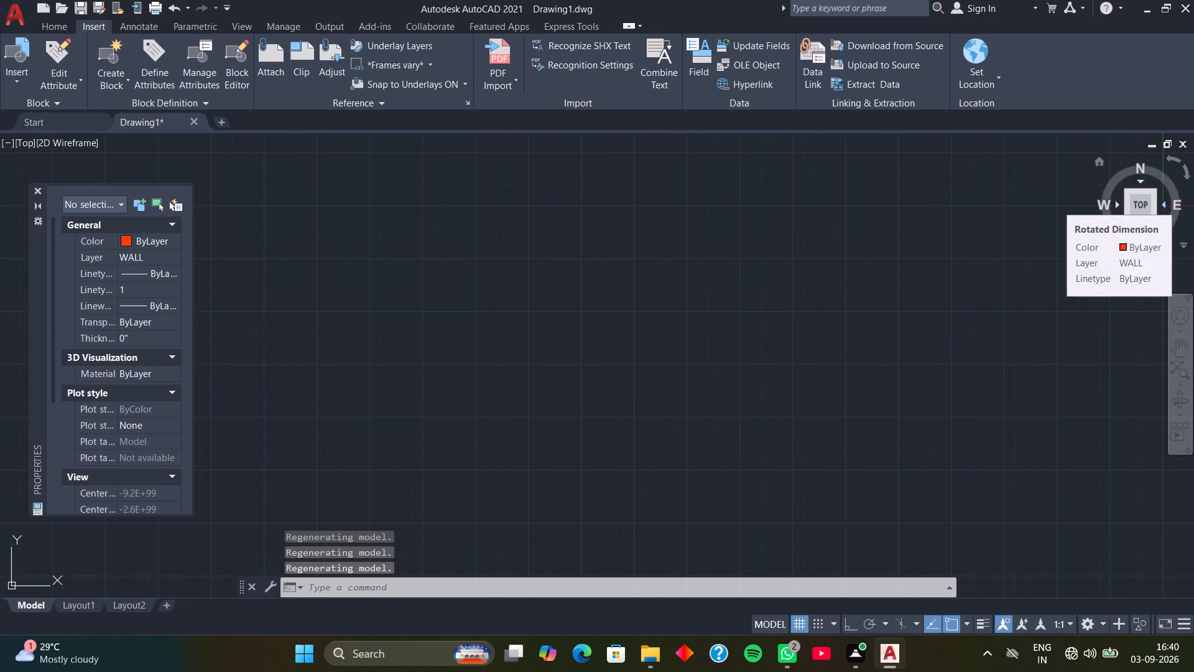
pyautogui.scroll(-10, 1173, 213)
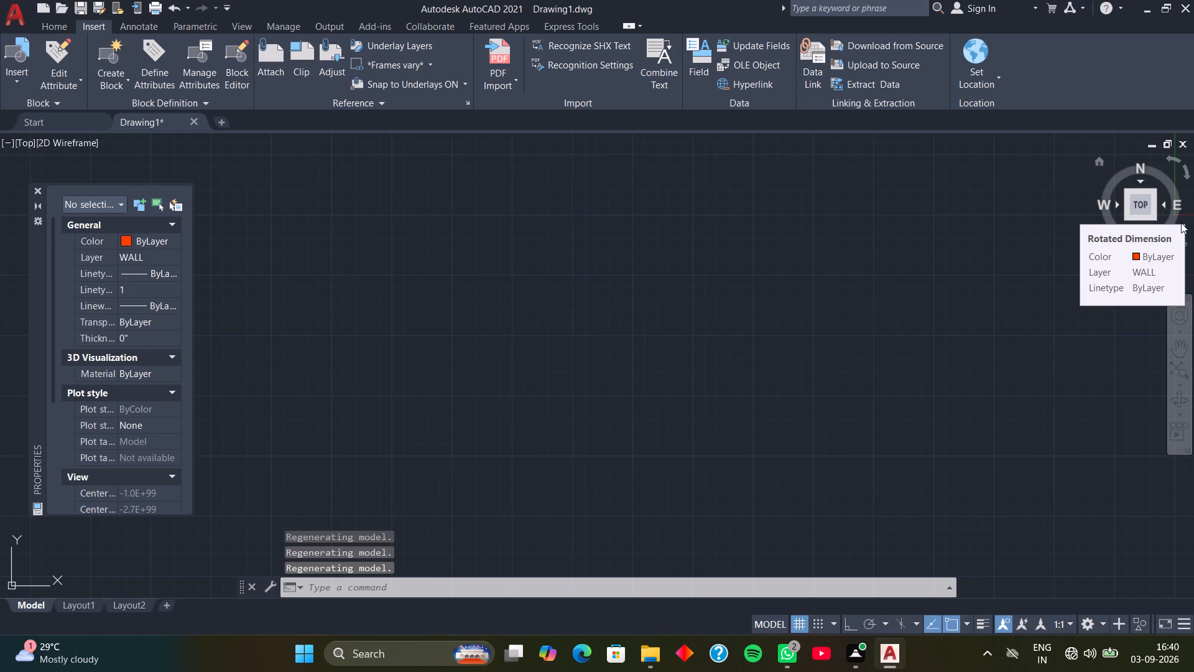
pyautogui.scroll(-1, 1181, 223)
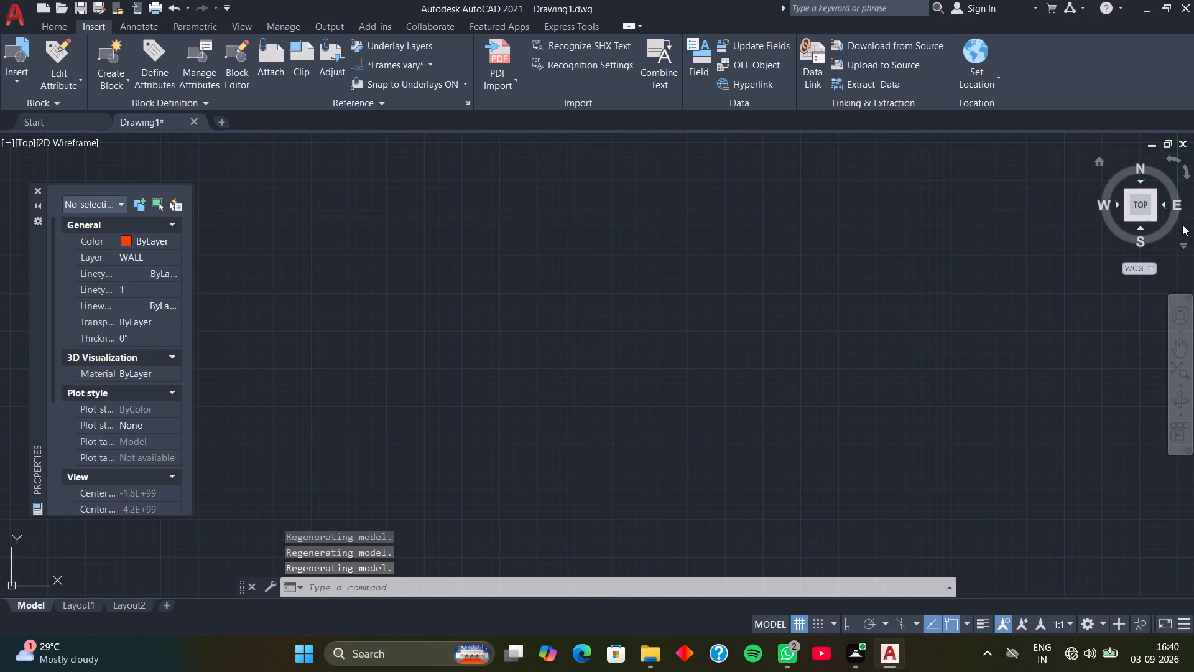
pyautogui.scroll(-4, 1182, 225)
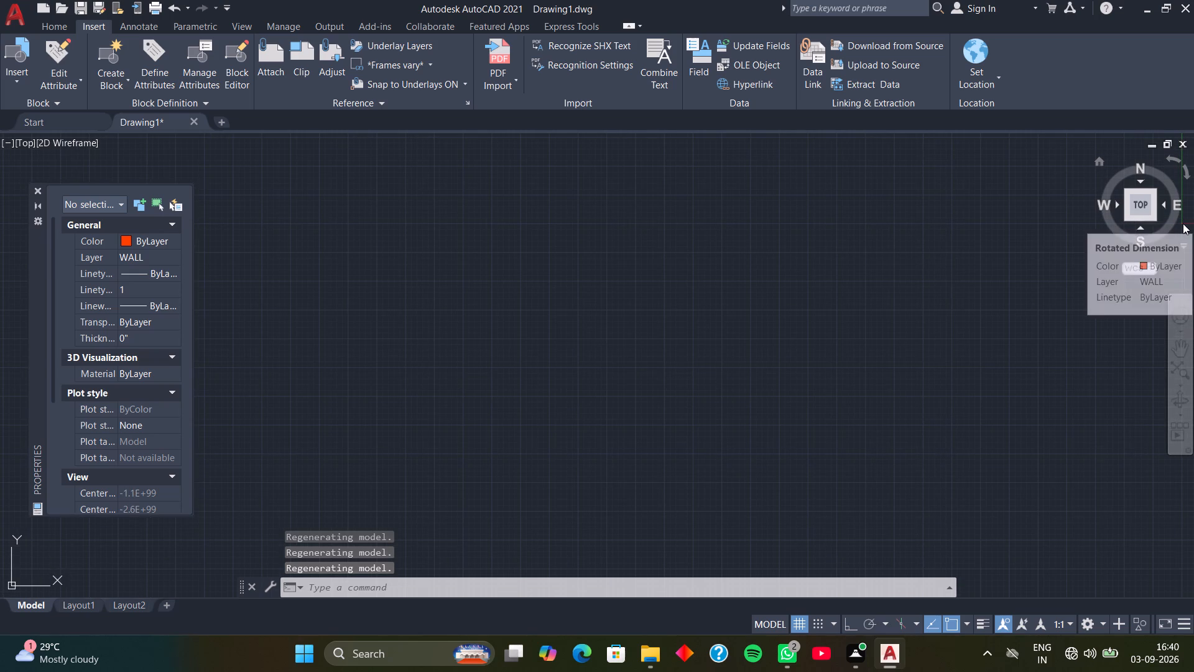
pyautogui.scroll(-2, 1183, 223)
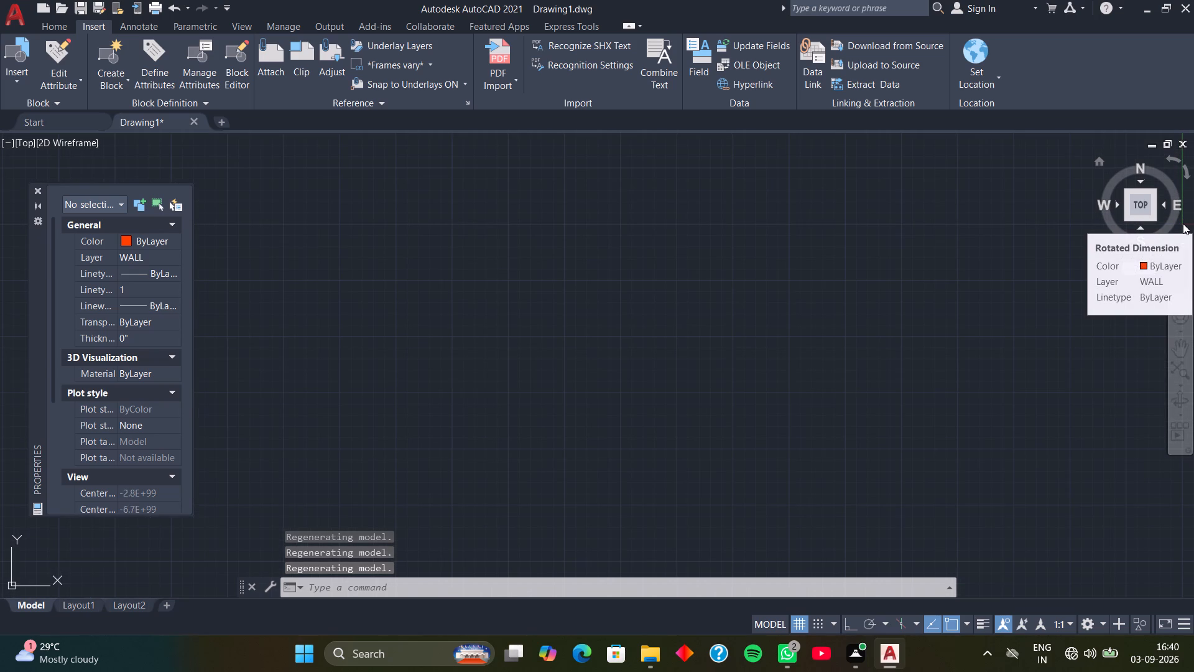
pyautogui.scroll(-1, 1183, 223)
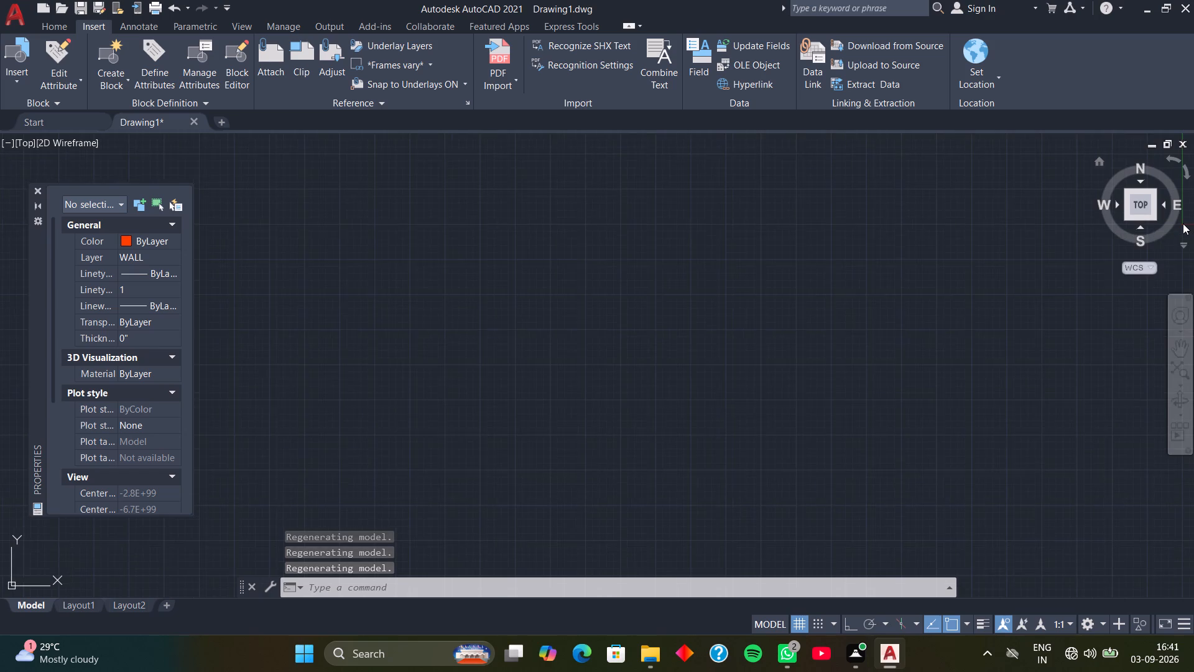
pyautogui.scroll(-6, 1183, 223)
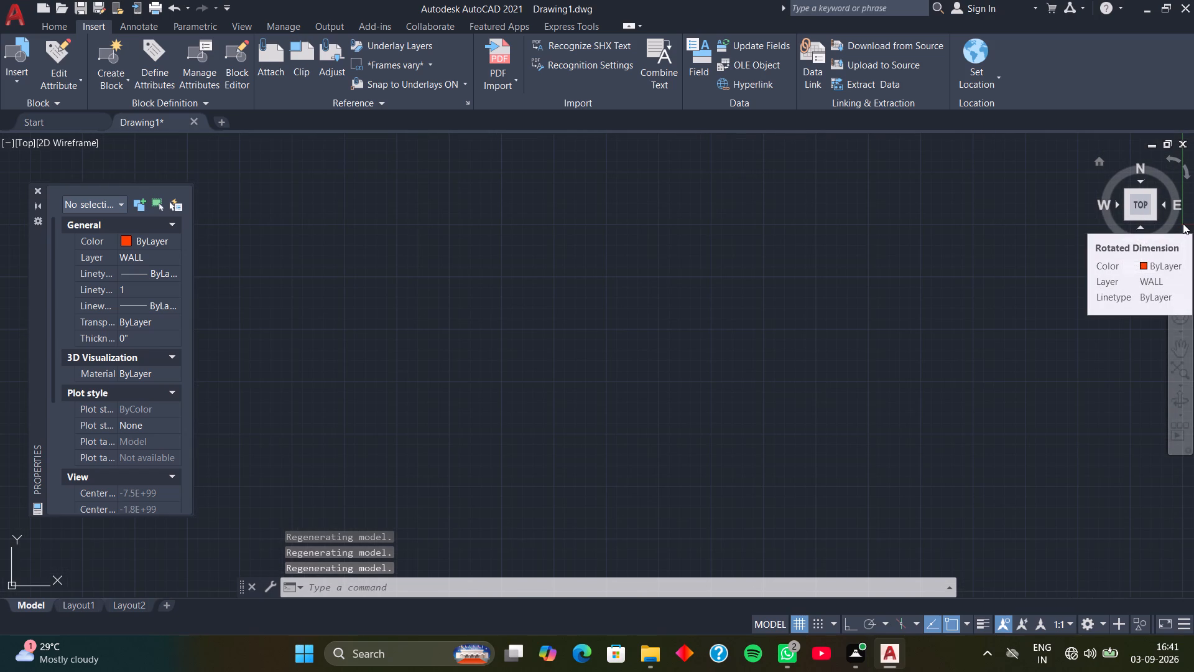
pyautogui.scroll(-2, 1183, 223)
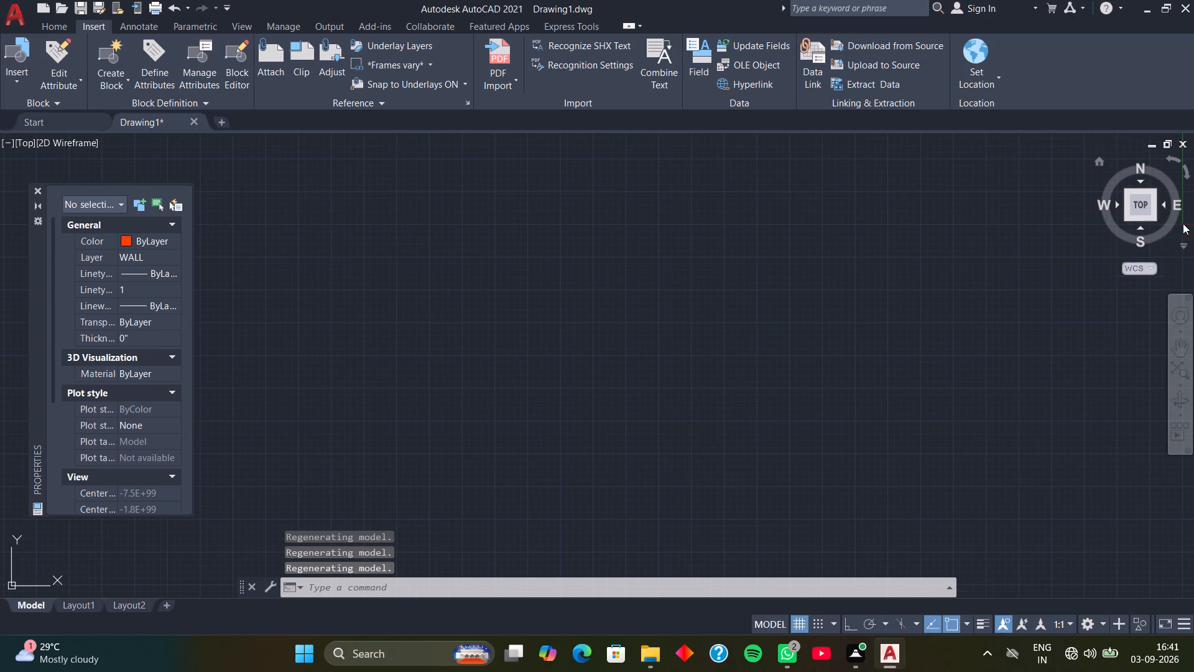
pyautogui.scroll(-6, 1183, 223)
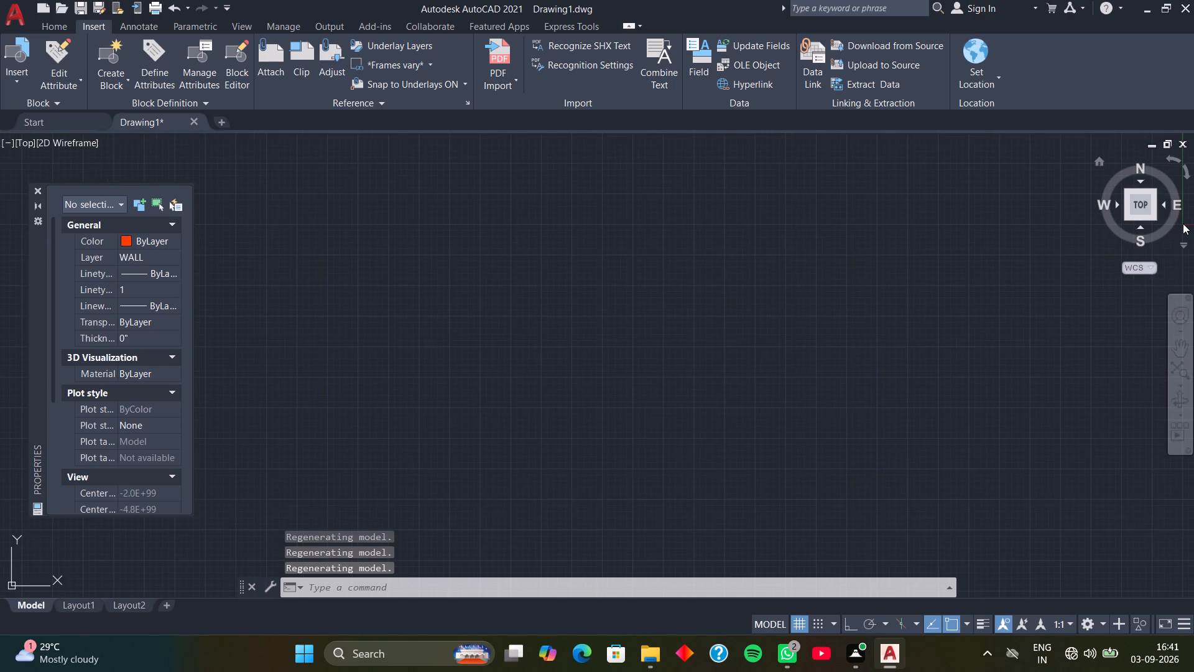
pyautogui.scroll(-17, 1183, 223)
pyautogui.scroll(-5, 1183, 223)
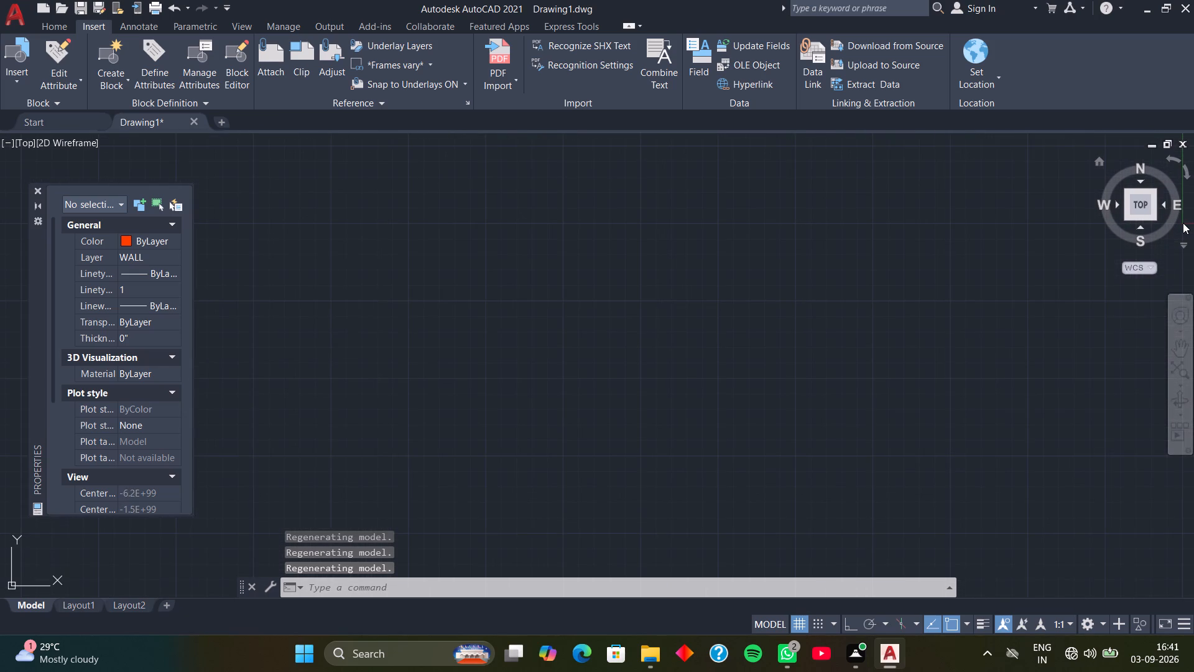
pyautogui.scroll(-13, 1183, 223)
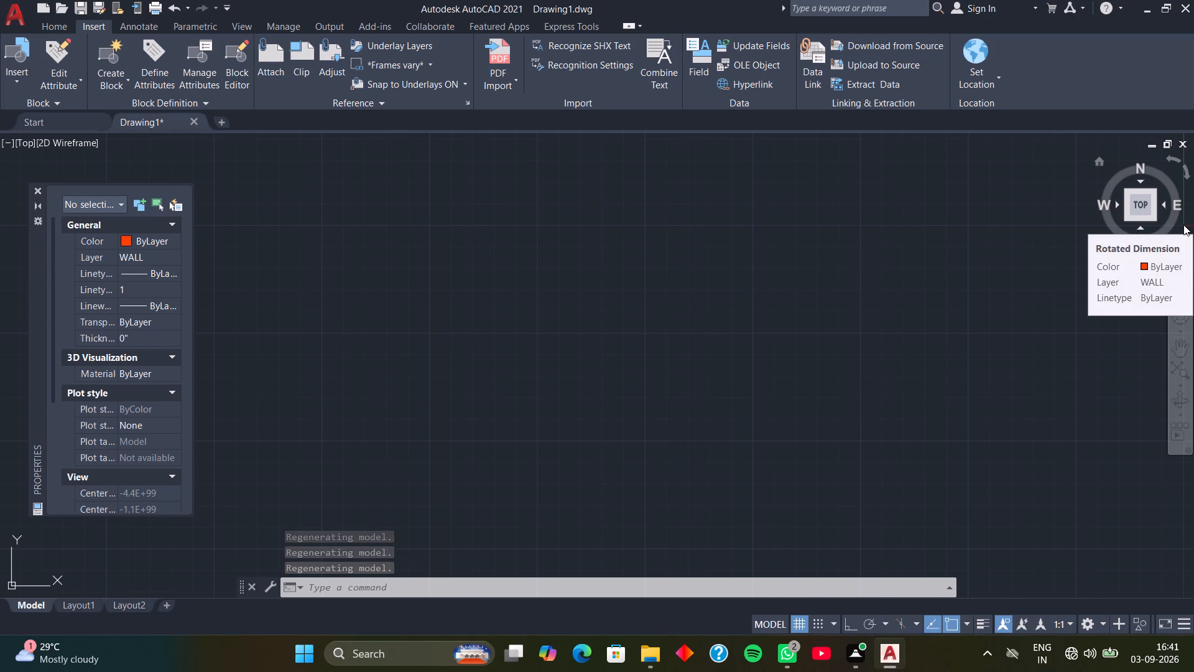
pyautogui.scroll(-1, 1183, 225)
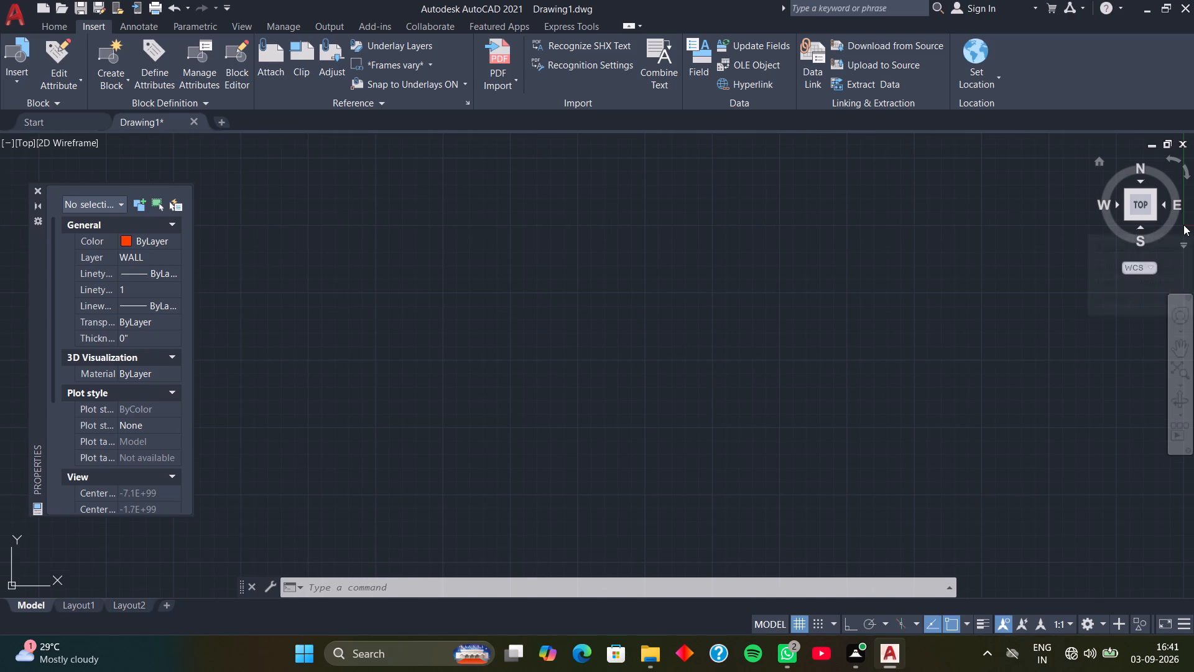
pyautogui.scroll(-1, 1183, 225)
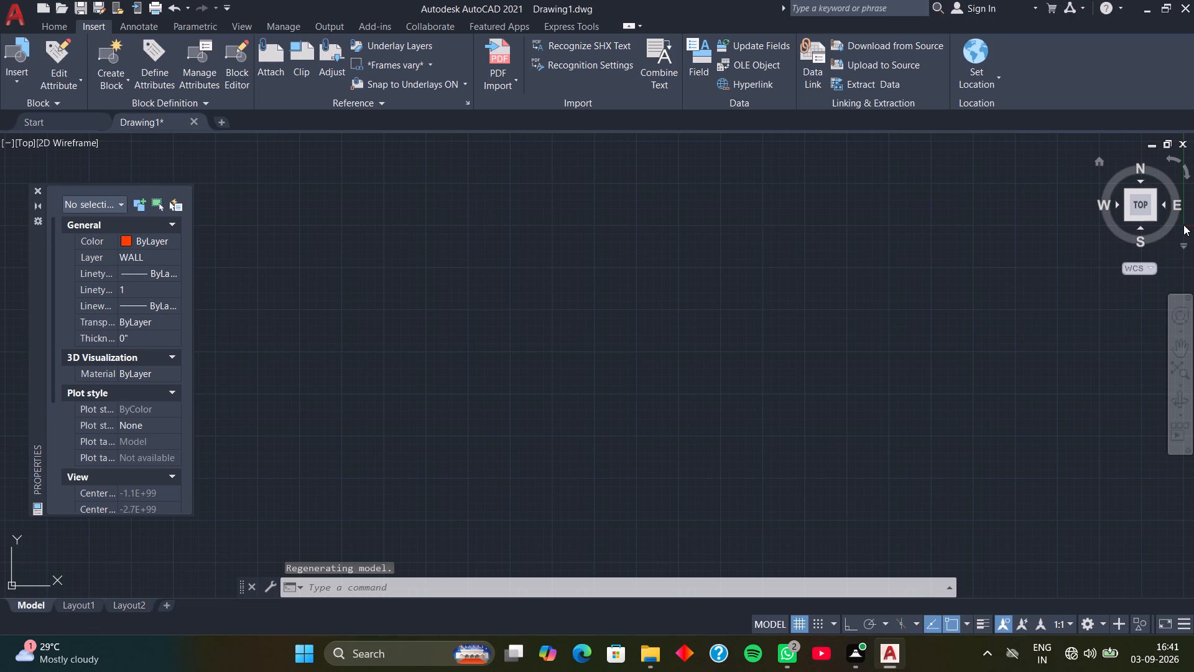
pyautogui.scroll(-4, 1183, 225)
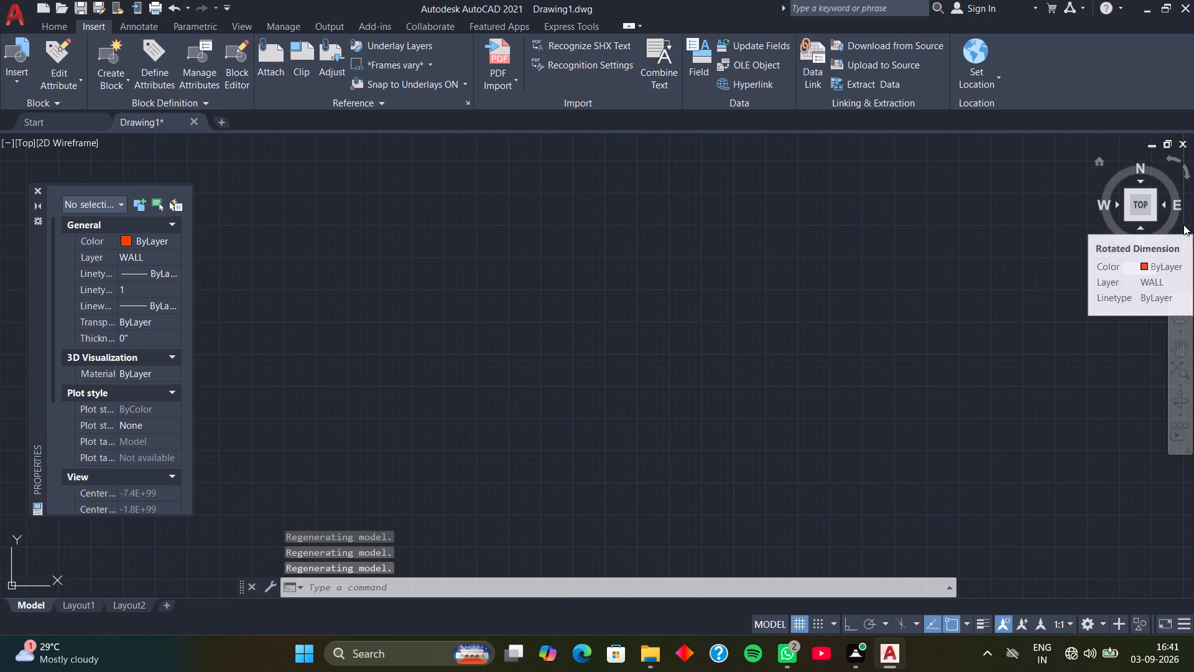
pyautogui.scroll(-3, 1183, 225)
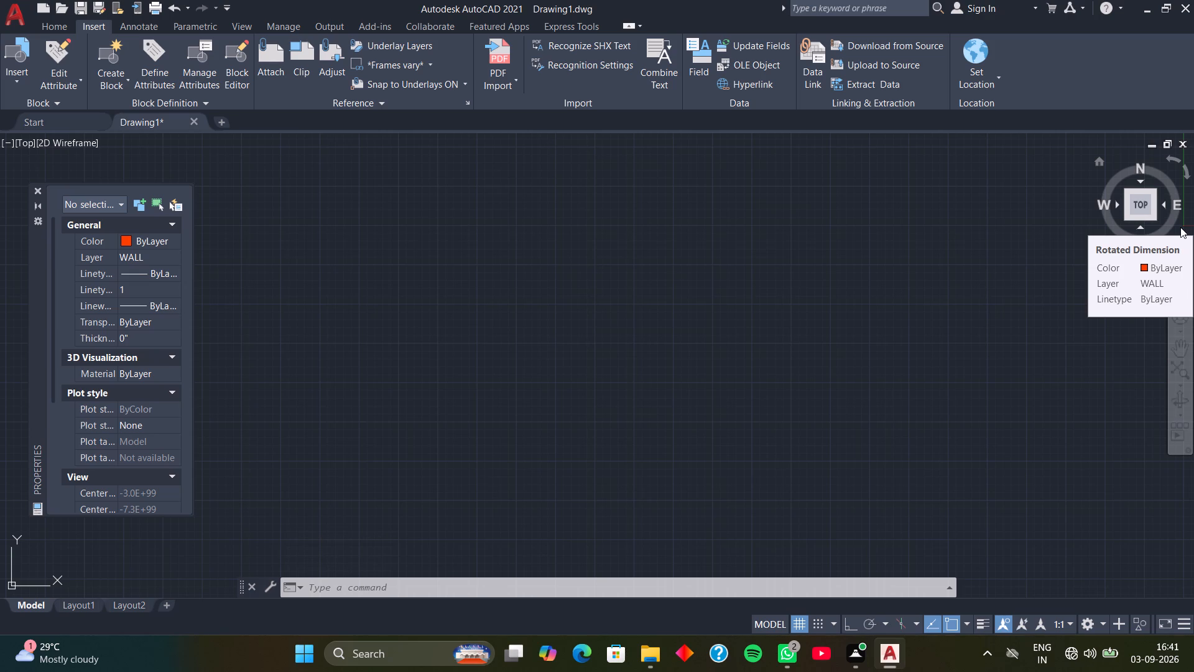
pyautogui.scroll(-4, 1180, 227)
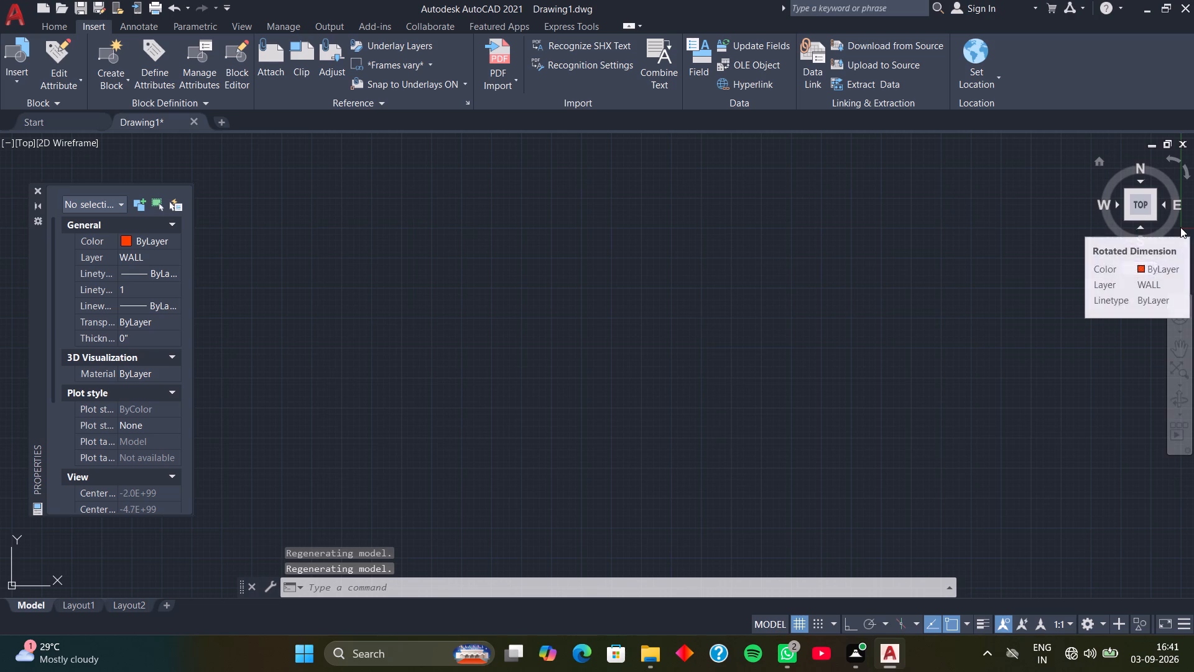
pyautogui.scroll(-3, 1180, 227)
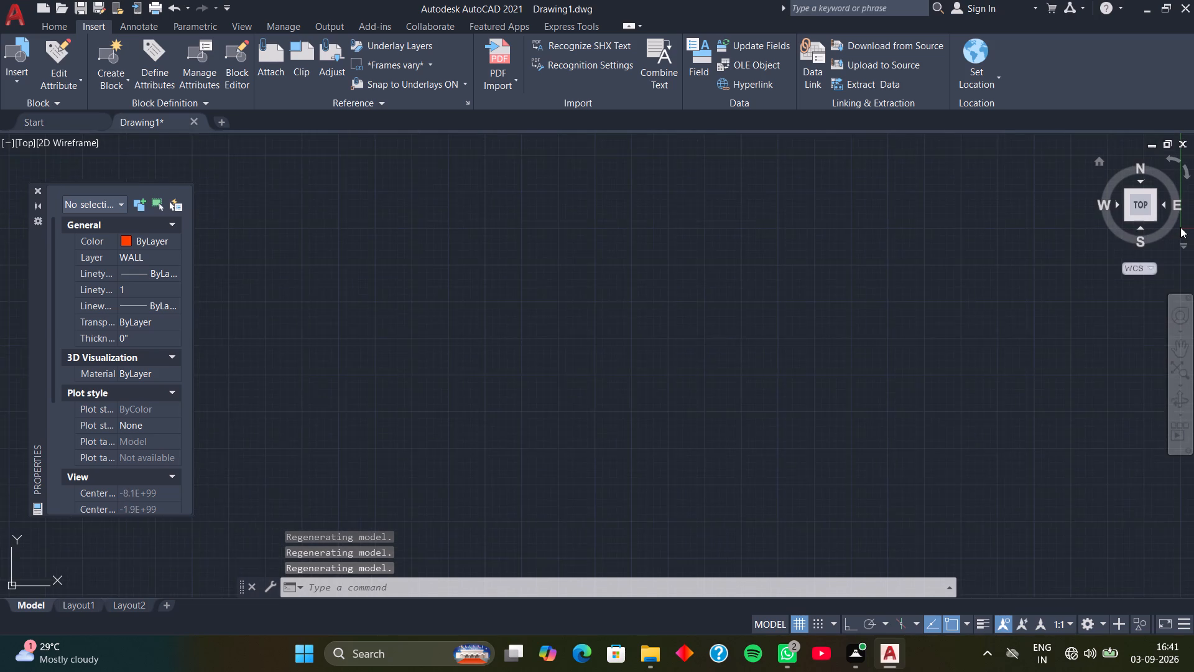
pyautogui.scroll(-1, 1180, 227)
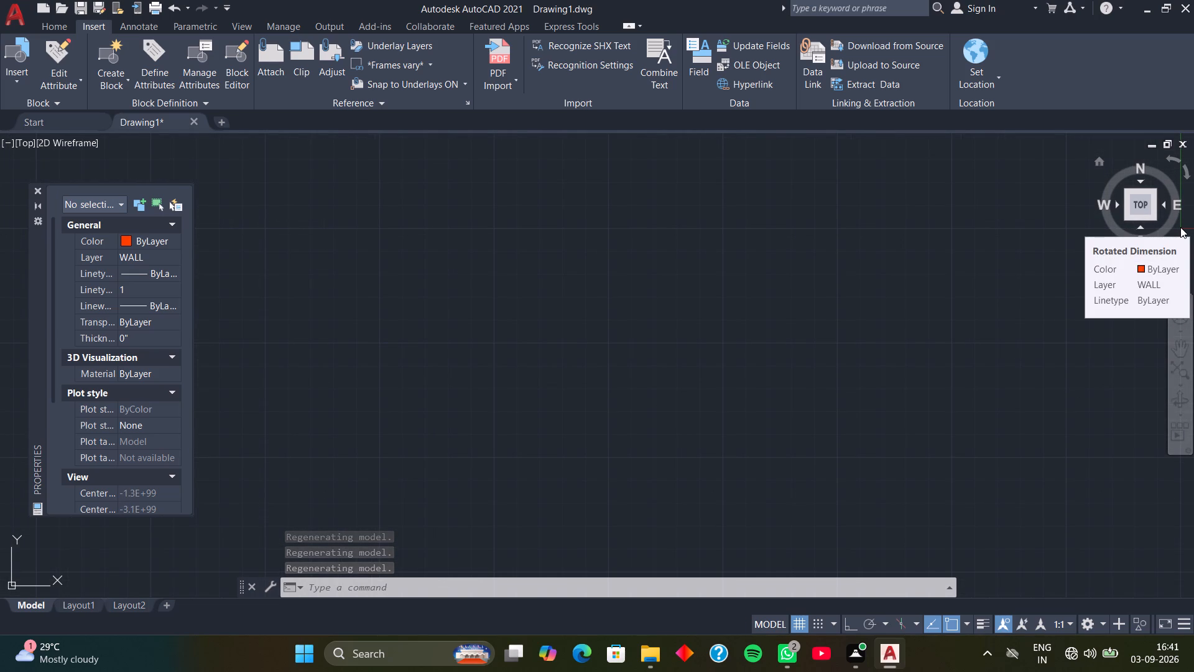
pyautogui.scroll(-2, 1180, 227)
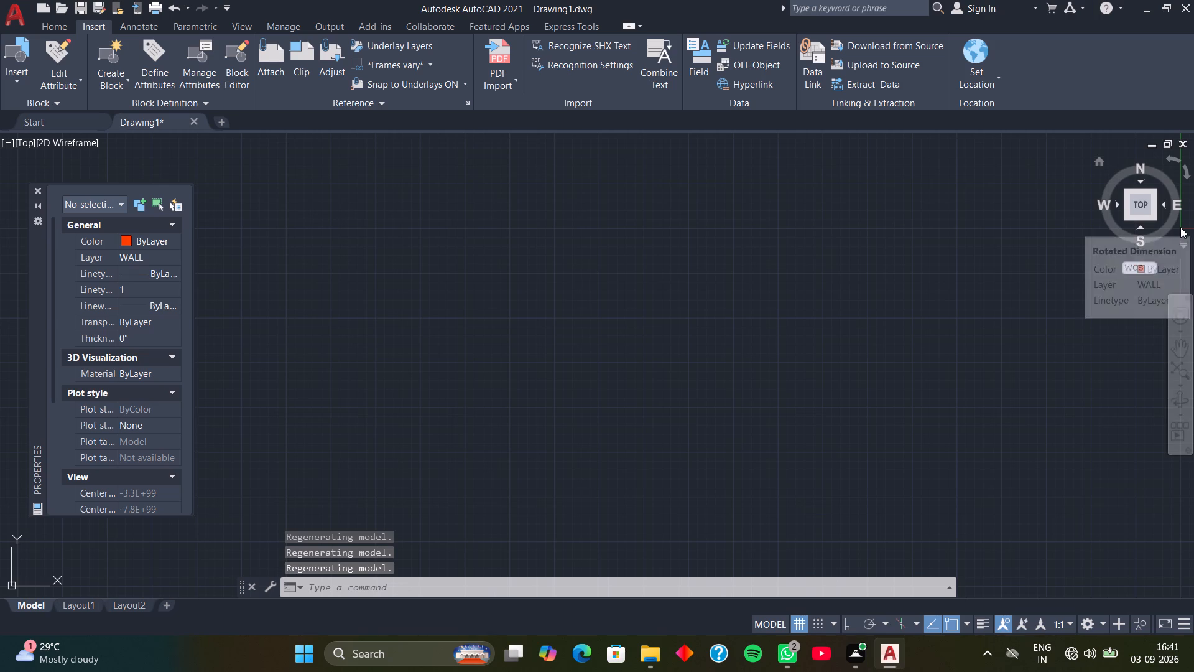
pyautogui.scroll(-5, 1180, 227)
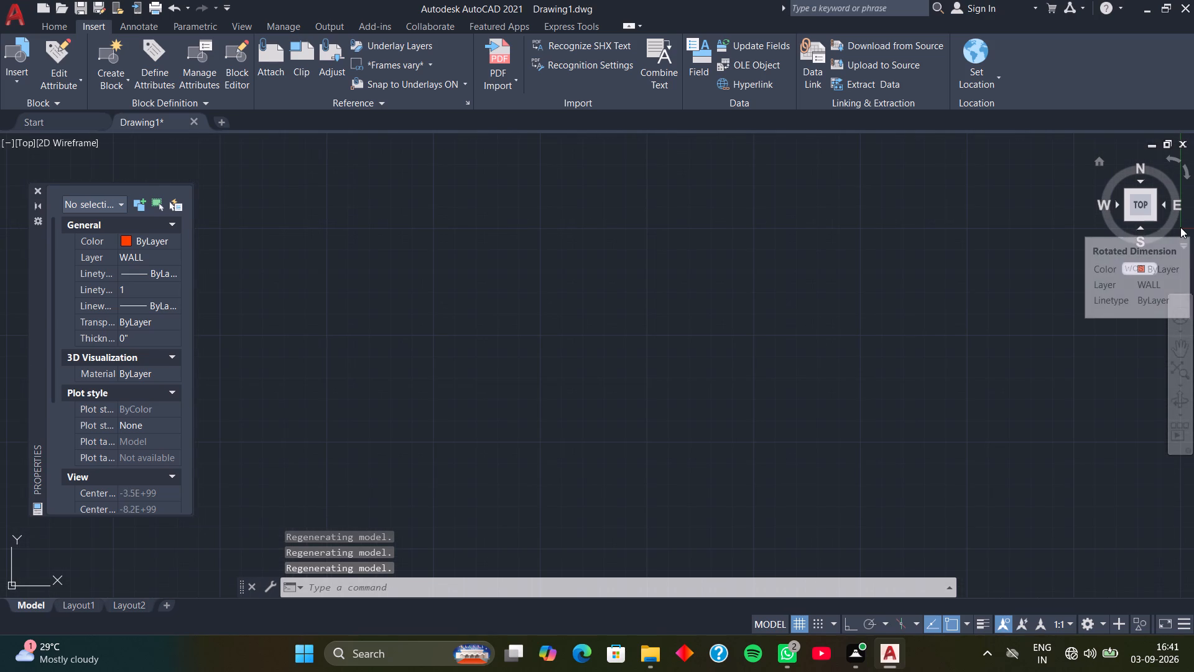
pyautogui.scroll(-5, 1180, 227)
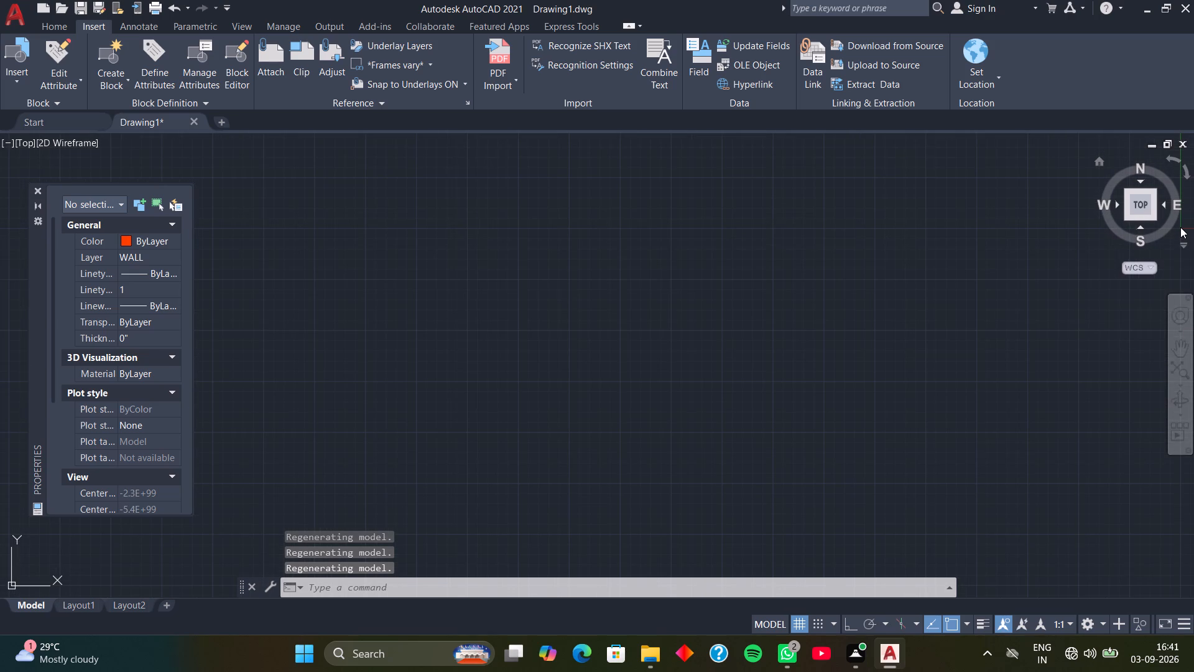
pyautogui.scroll(-4, 1180, 227)
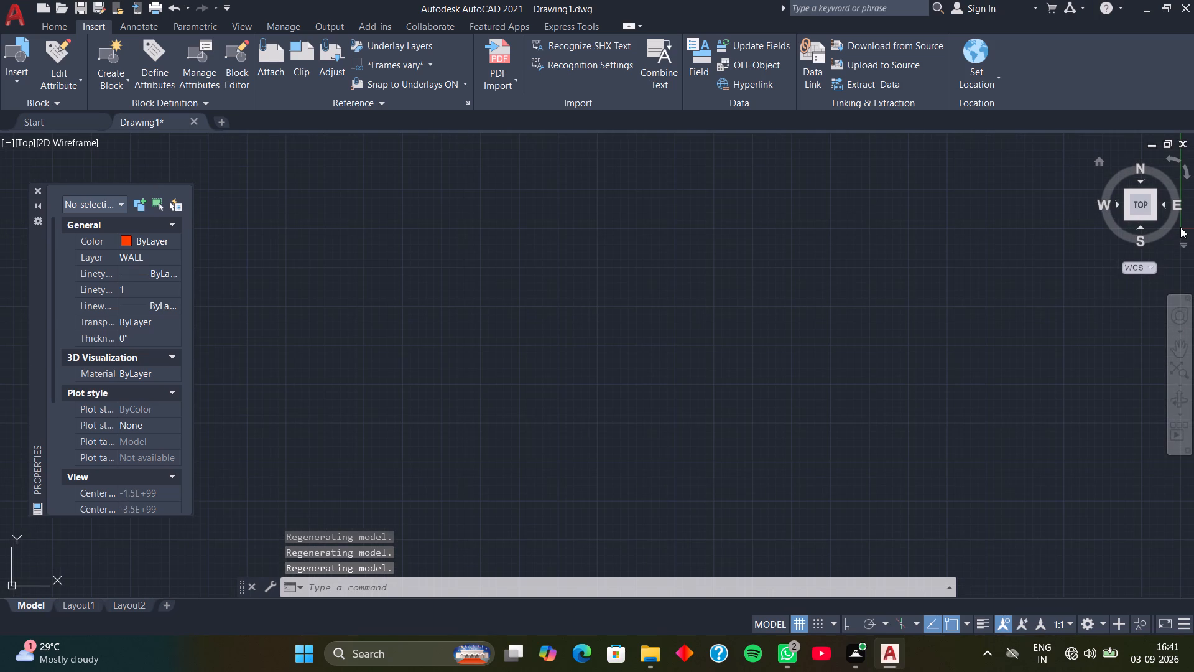
pyautogui.scroll(-5, 1180, 227)
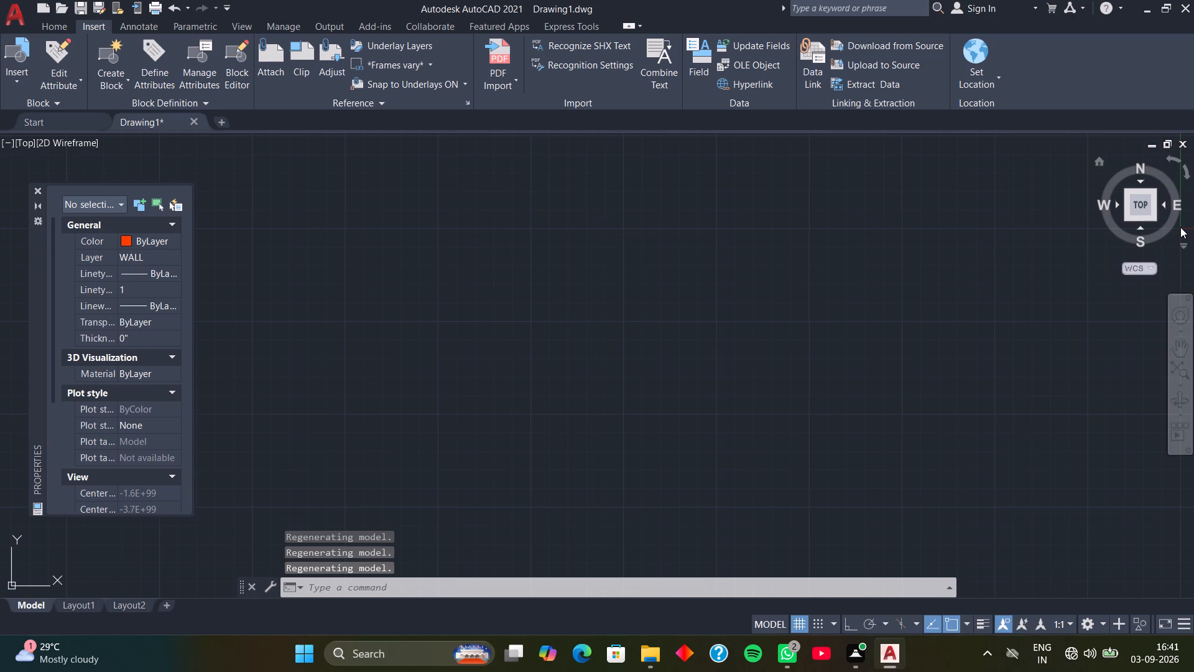
pyautogui.scroll(-11, 1180, 227)
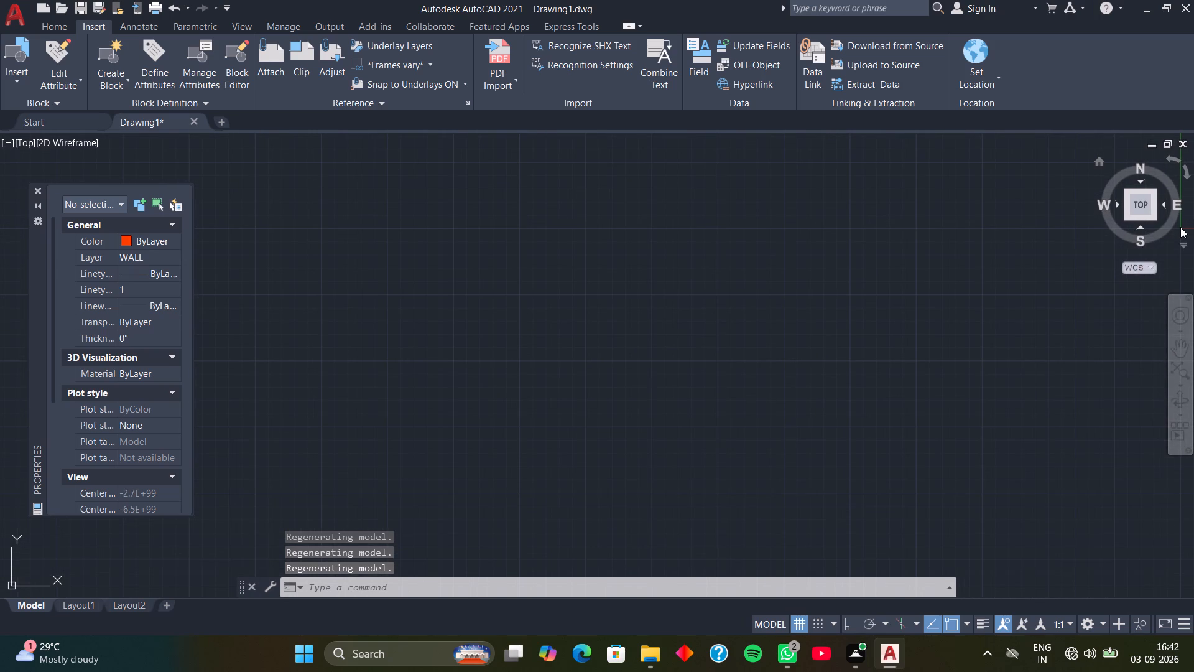
# Examine the outermost extents of Drawing1's model space around the rotated dimension on layer WALL for the remaining geometry.
pyautogui.scroll(-2, 1180, 227)
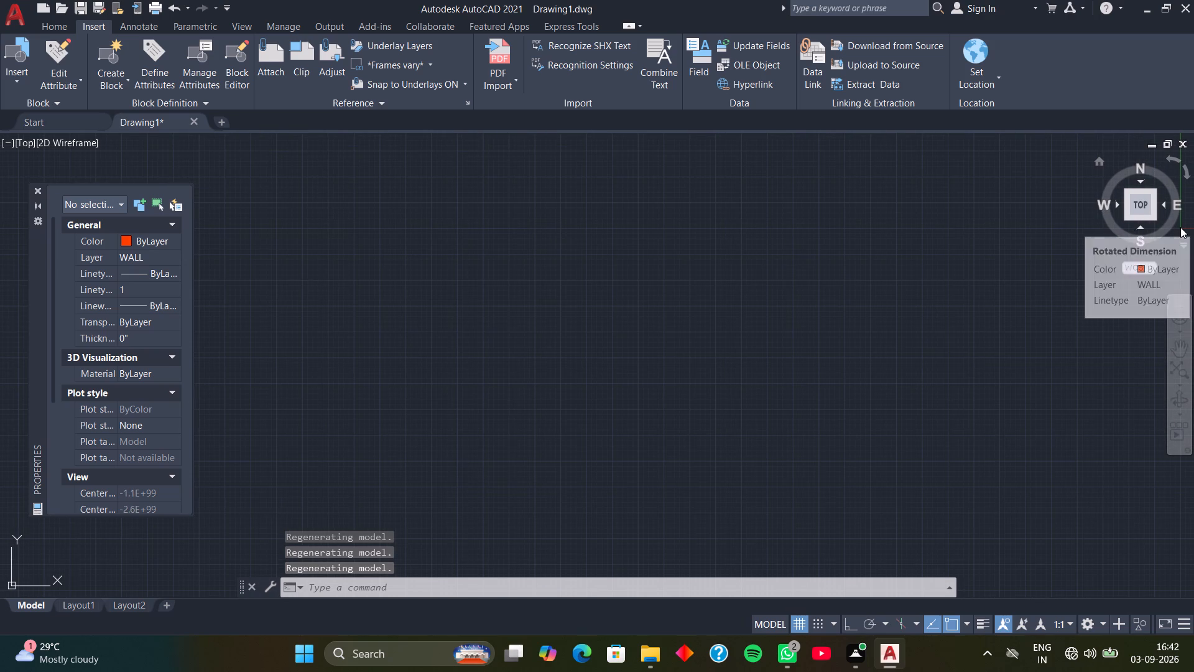
pyautogui.scroll(-3, 1180, 227)
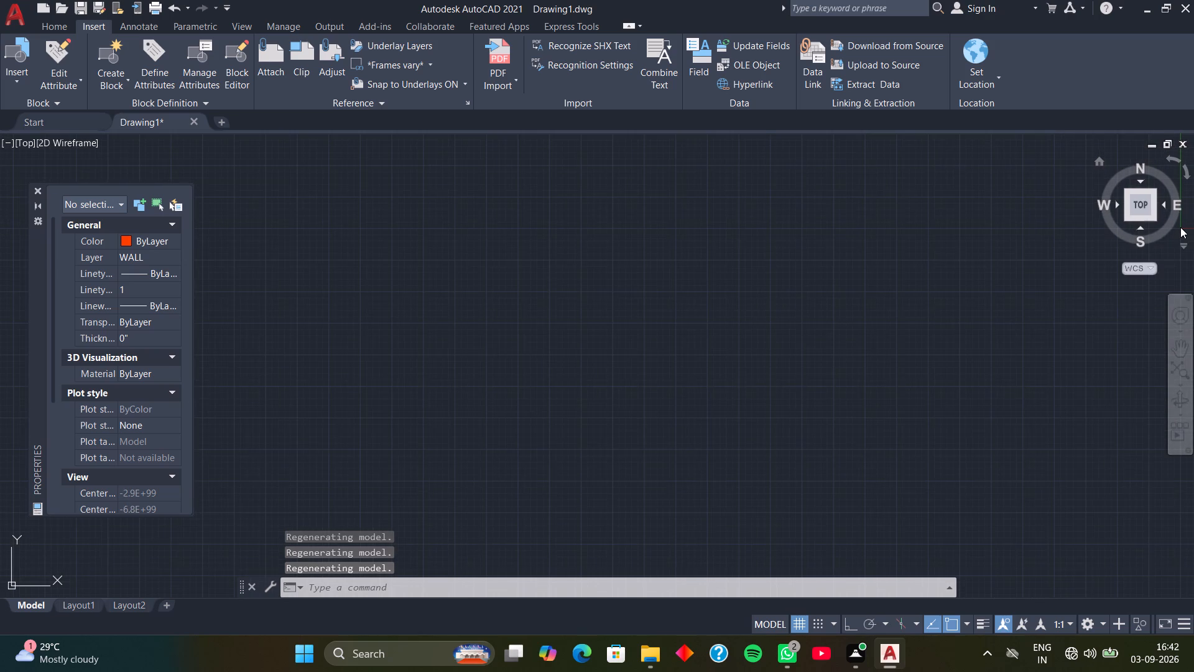
pyautogui.scroll(-1, 1180, 227)
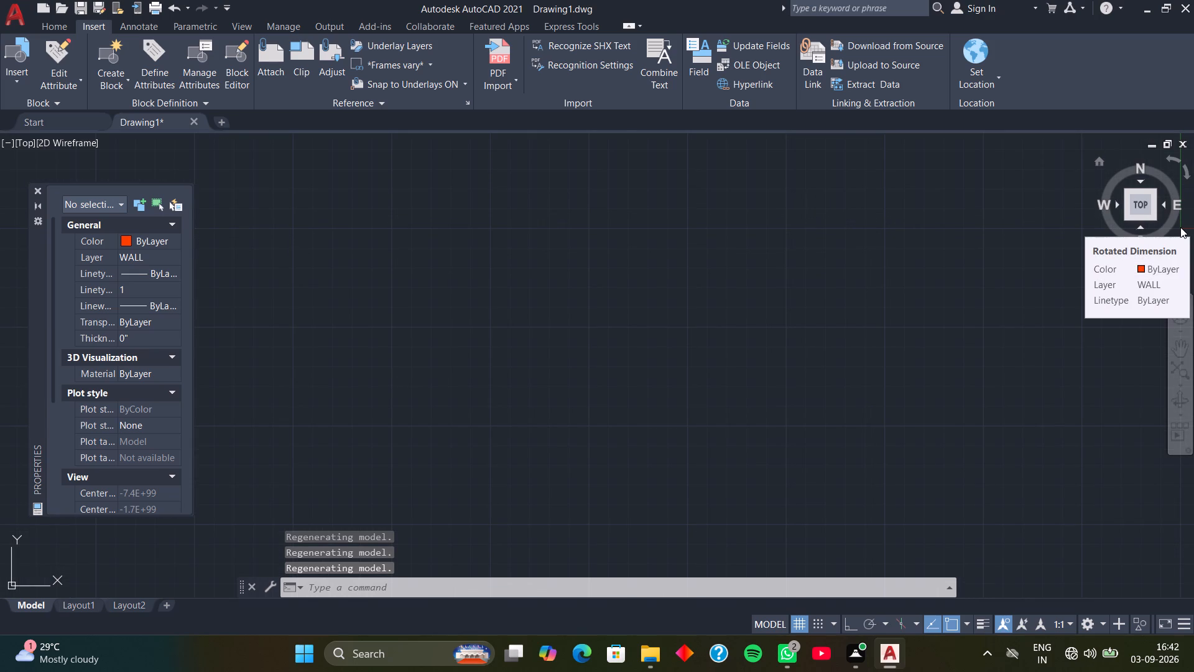
pyautogui.scroll(-7, 1180, 227)
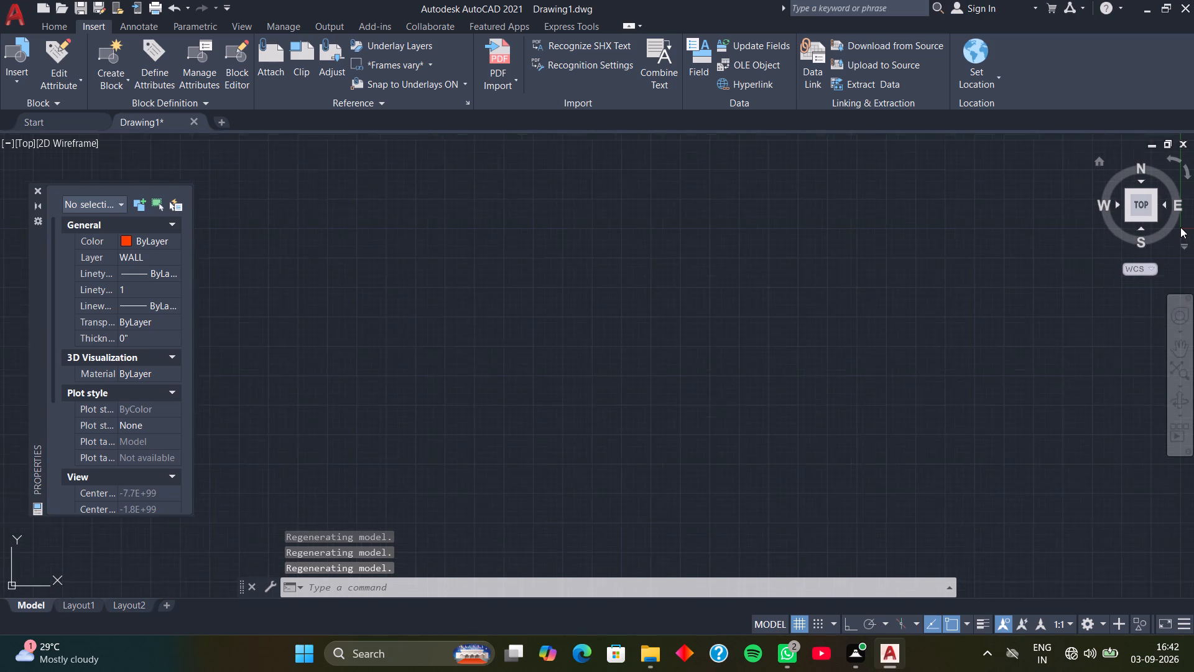
pyautogui.scroll(-5, 1180, 227)
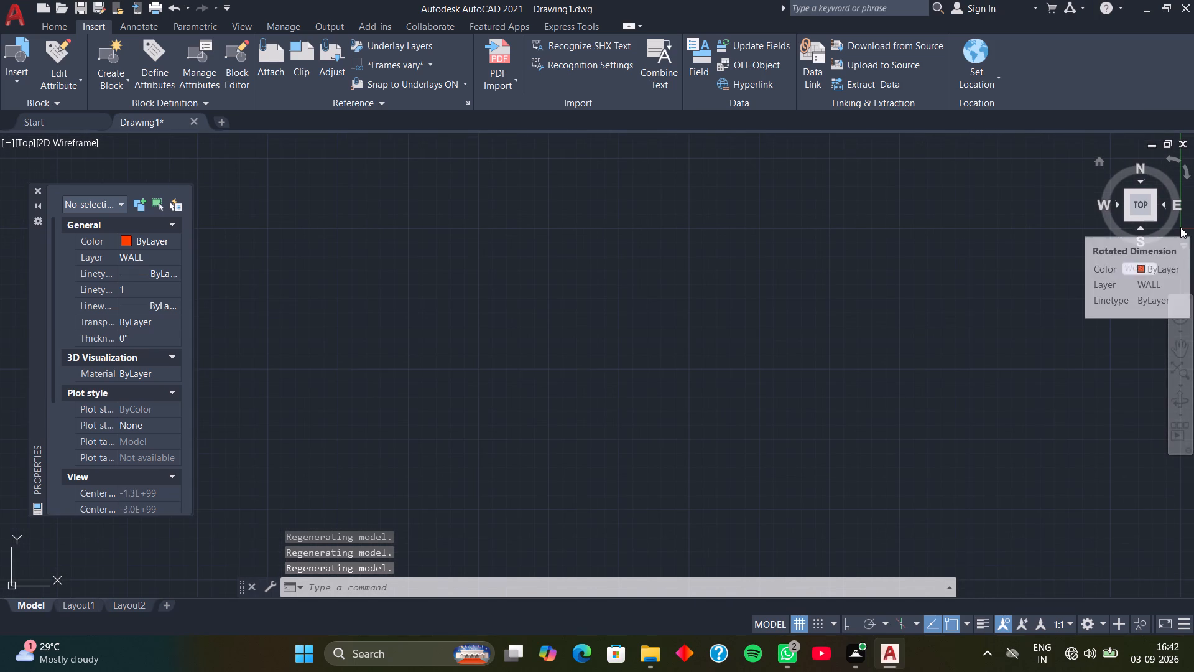
pyautogui.scroll(-8, 1180, 227)
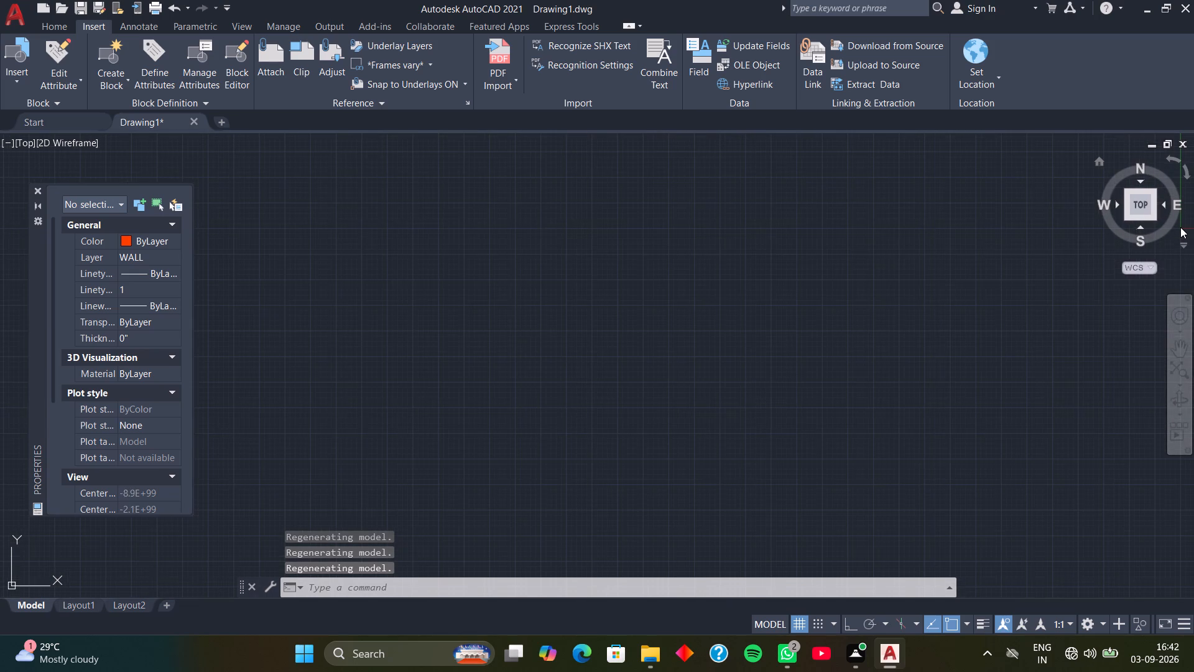
pyautogui.scroll(-9, 1180, 227)
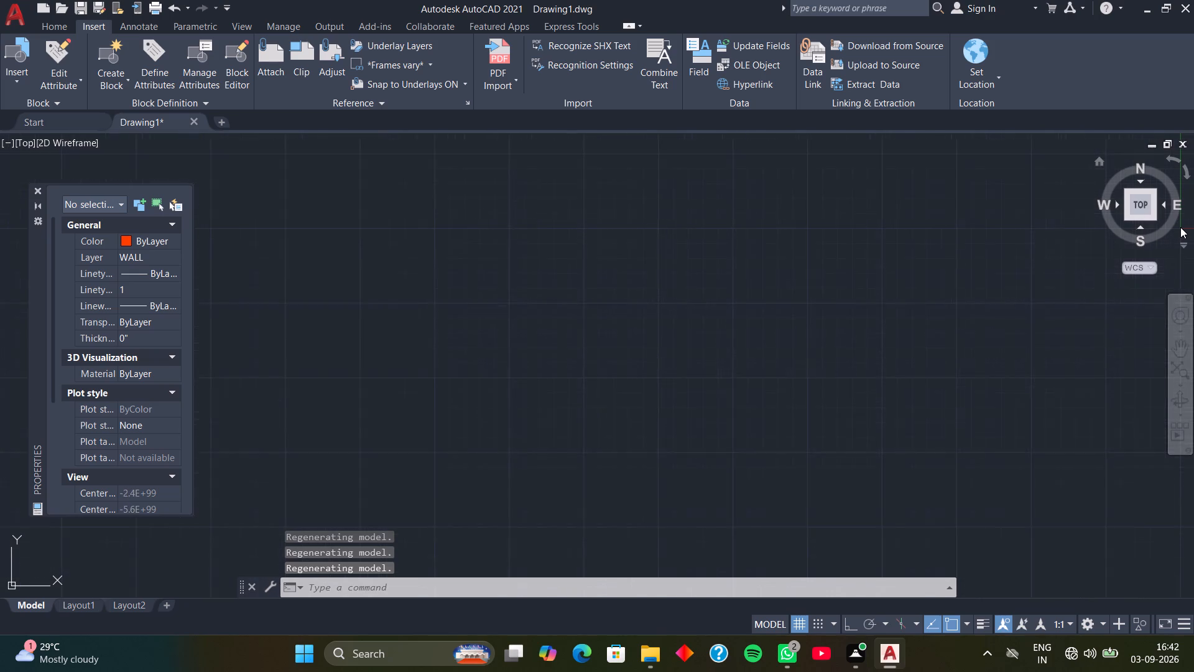
pyautogui.scroll(-4, 1180, 227)
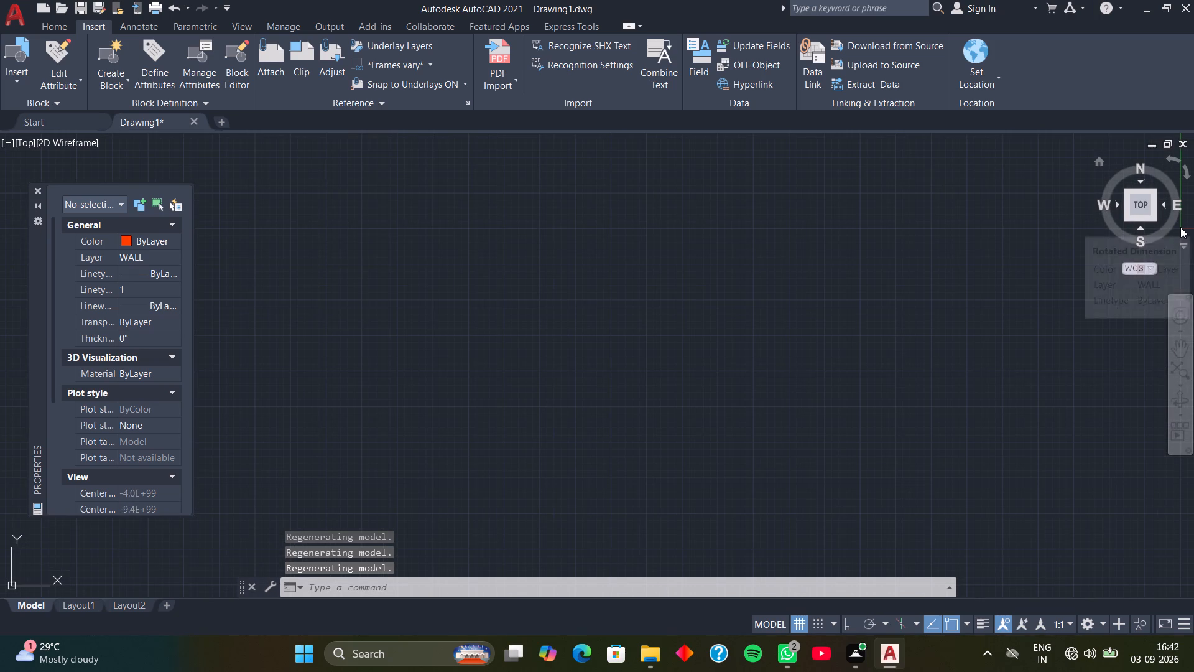
pyautogui.scroll(-8, 1180, 227)
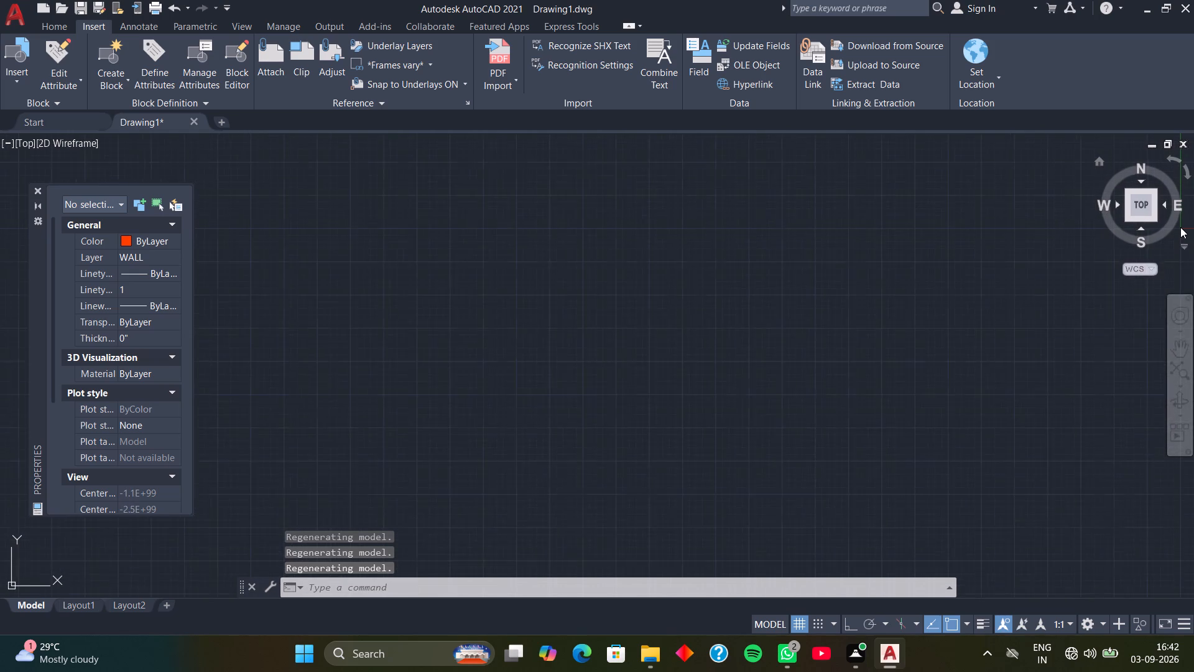
pyautogui.scroll(-6, 1180, 227)
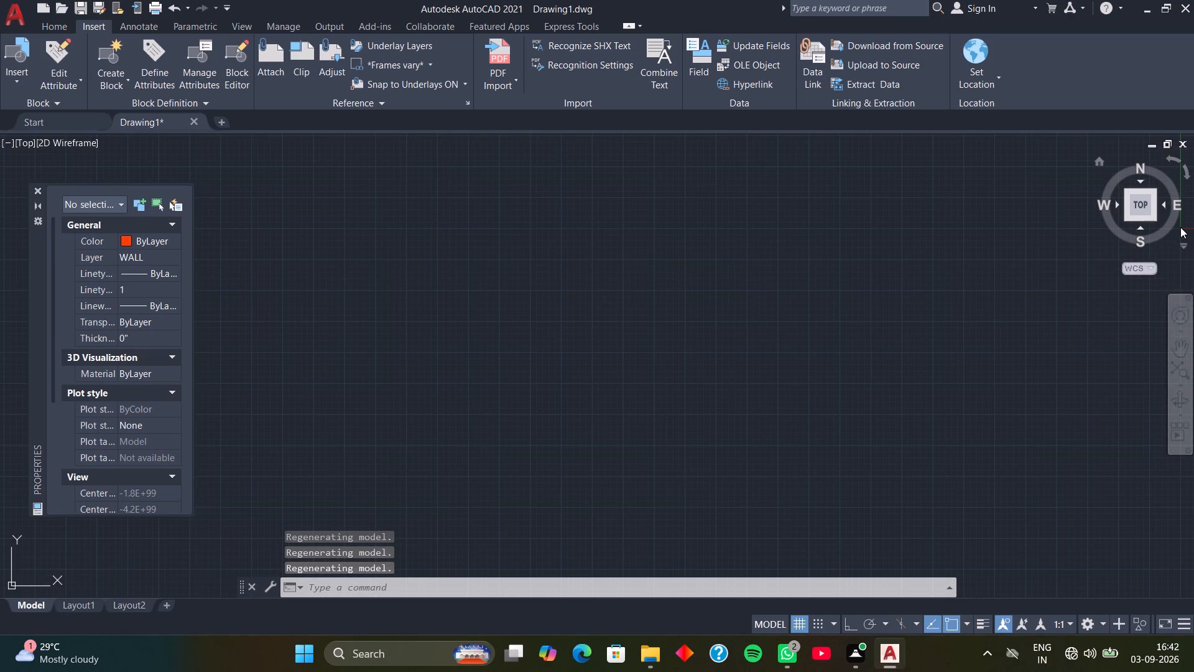
pyautogui.scroll(-17, 1180, 227)
pyautogui.scroll(-5, 1180, 227)
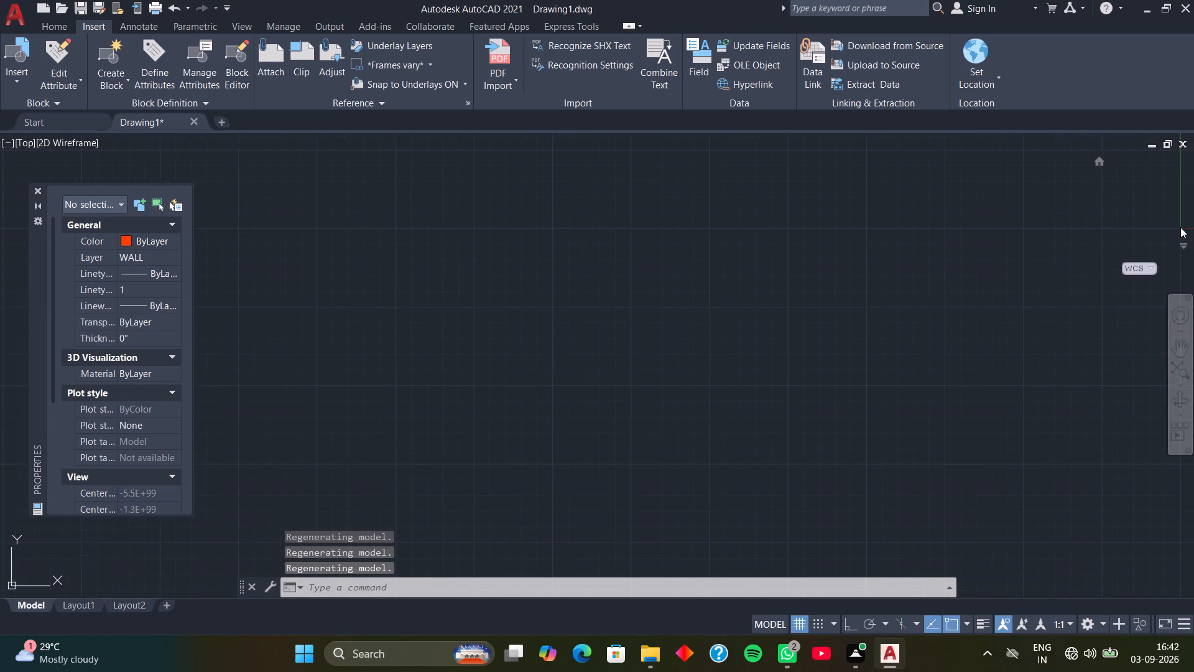
pyautogui.scroll(-9, 1180, 227)
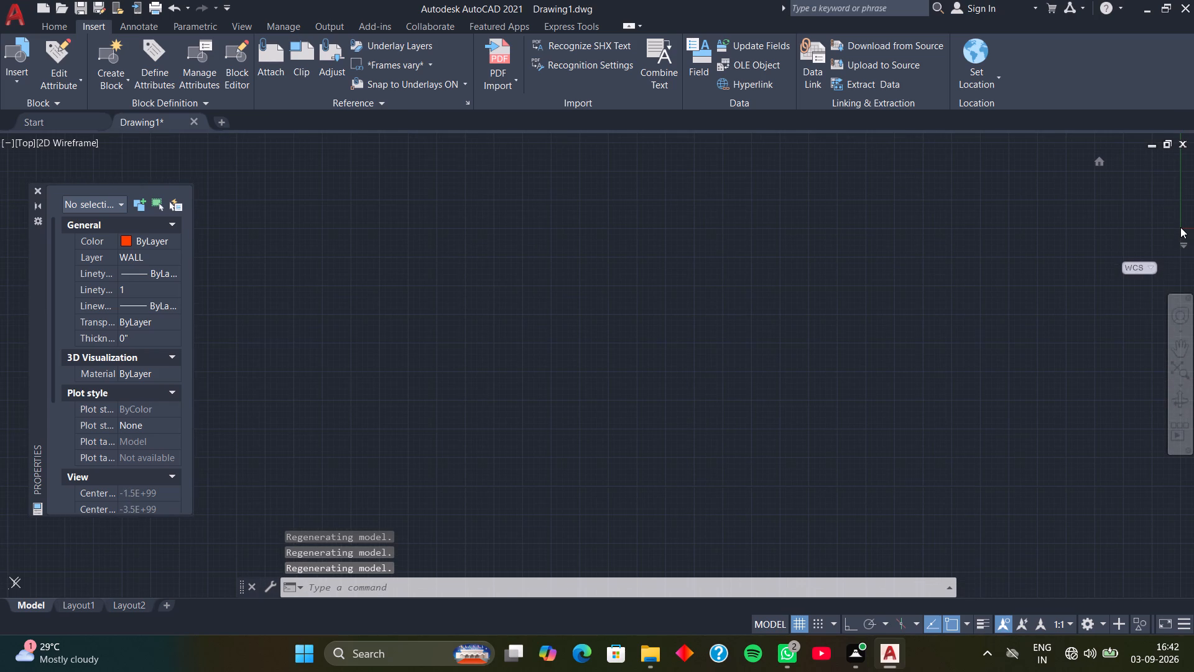
pyautogui.scroll(-7, 1180, 227)
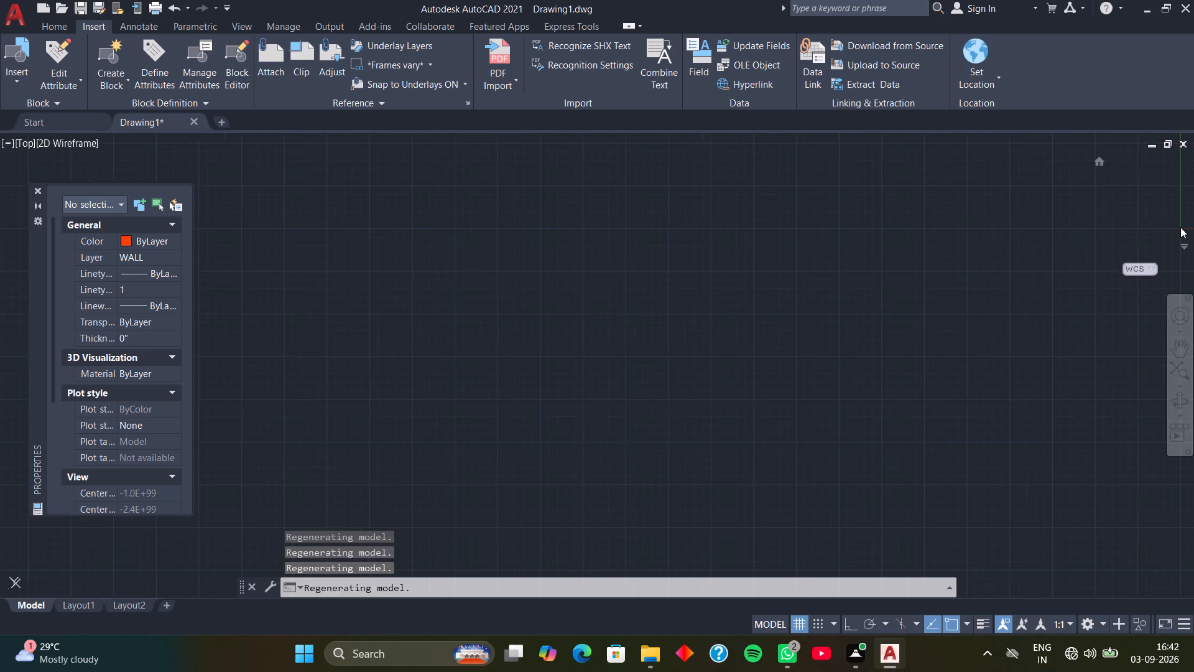
pyautogui.scroll(-6, 1180, 227)
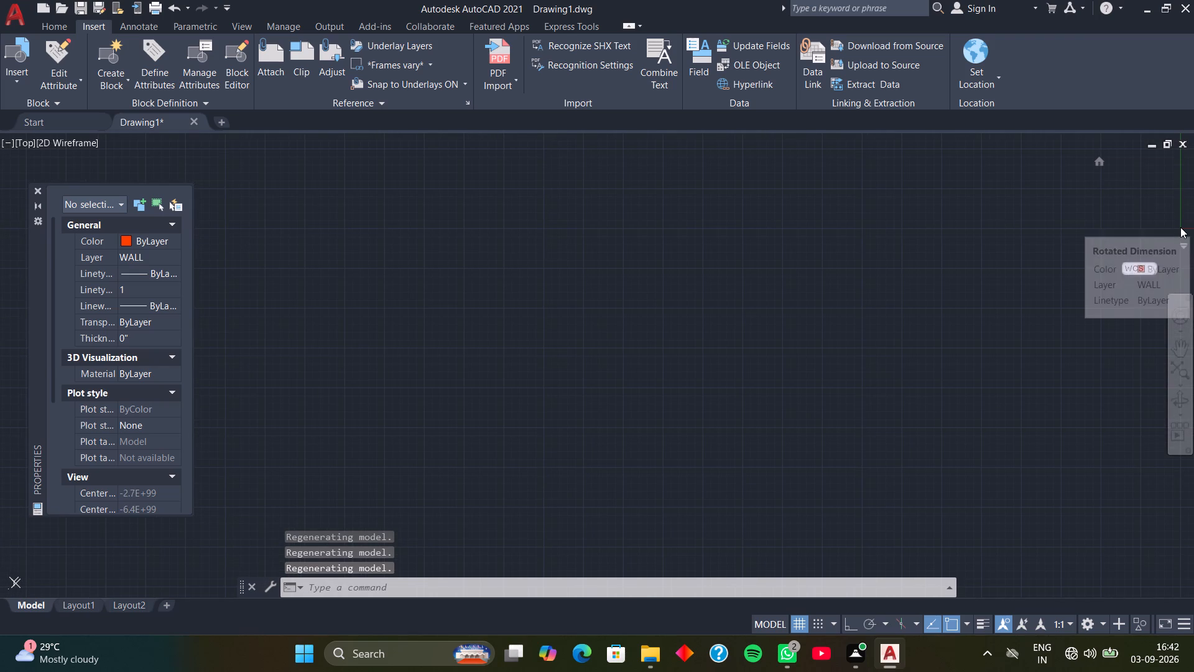
pyautogui.scroll(-8, 1180, 227)
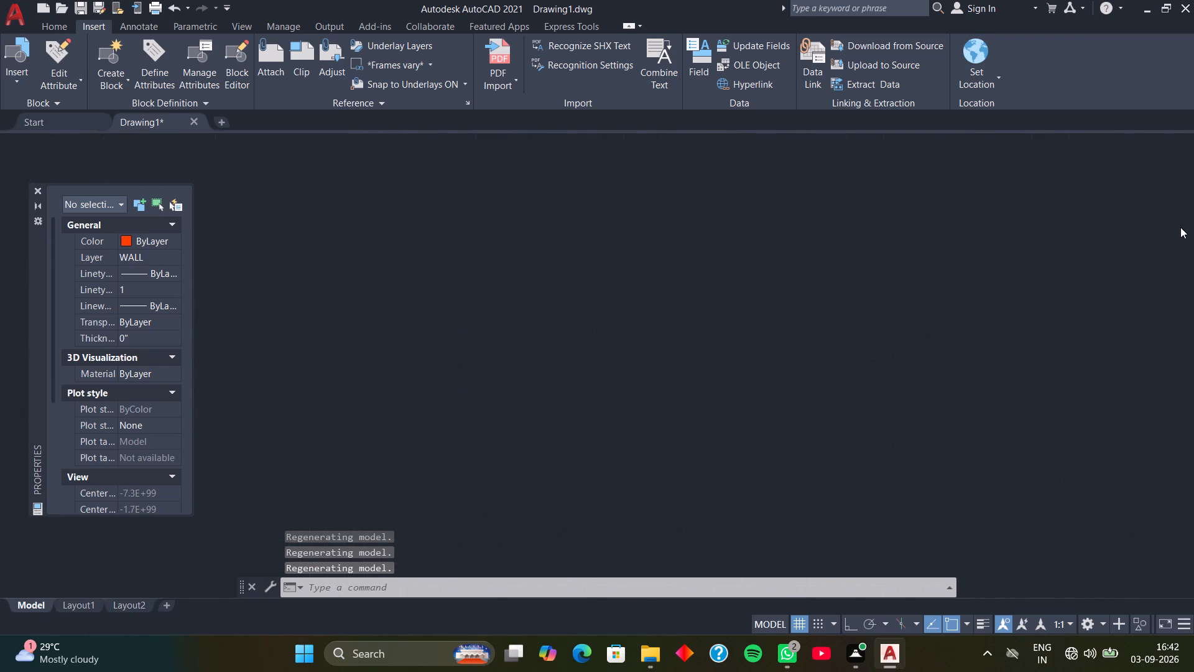
pyautogui.scroll(-5, 1180, 227)
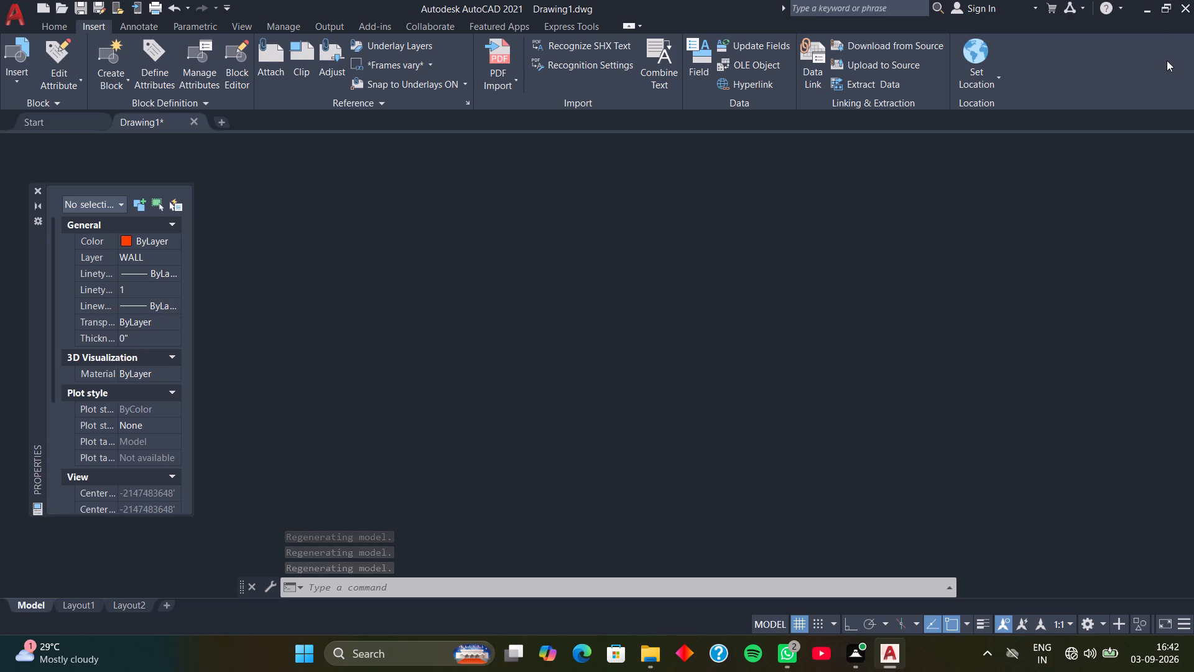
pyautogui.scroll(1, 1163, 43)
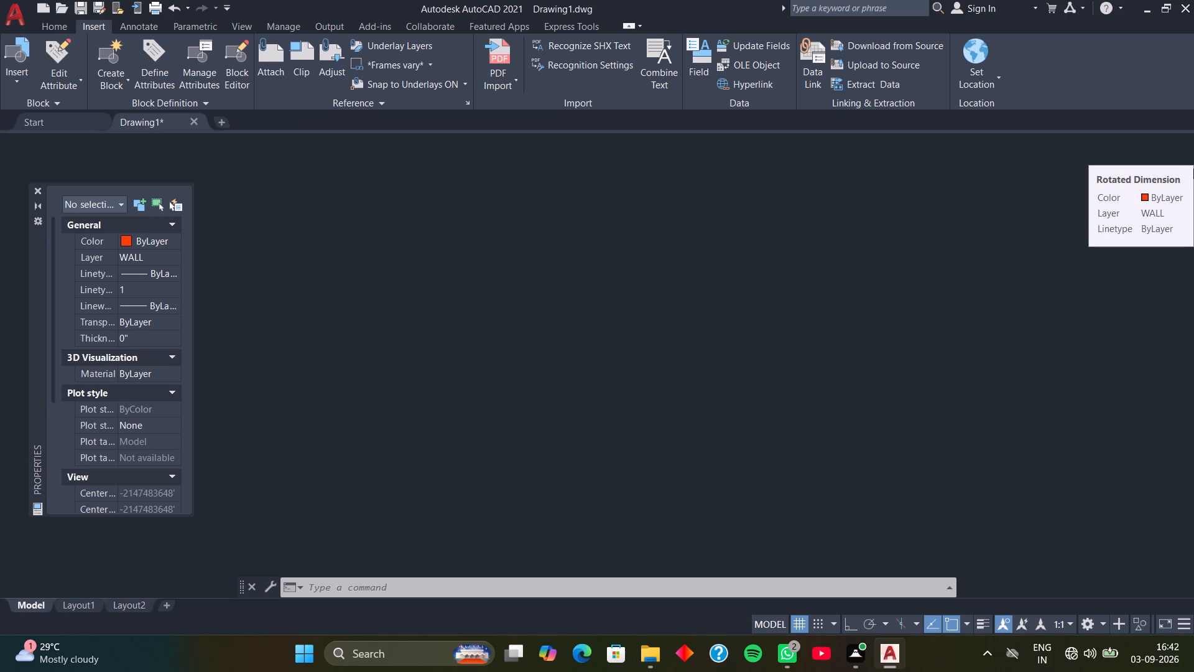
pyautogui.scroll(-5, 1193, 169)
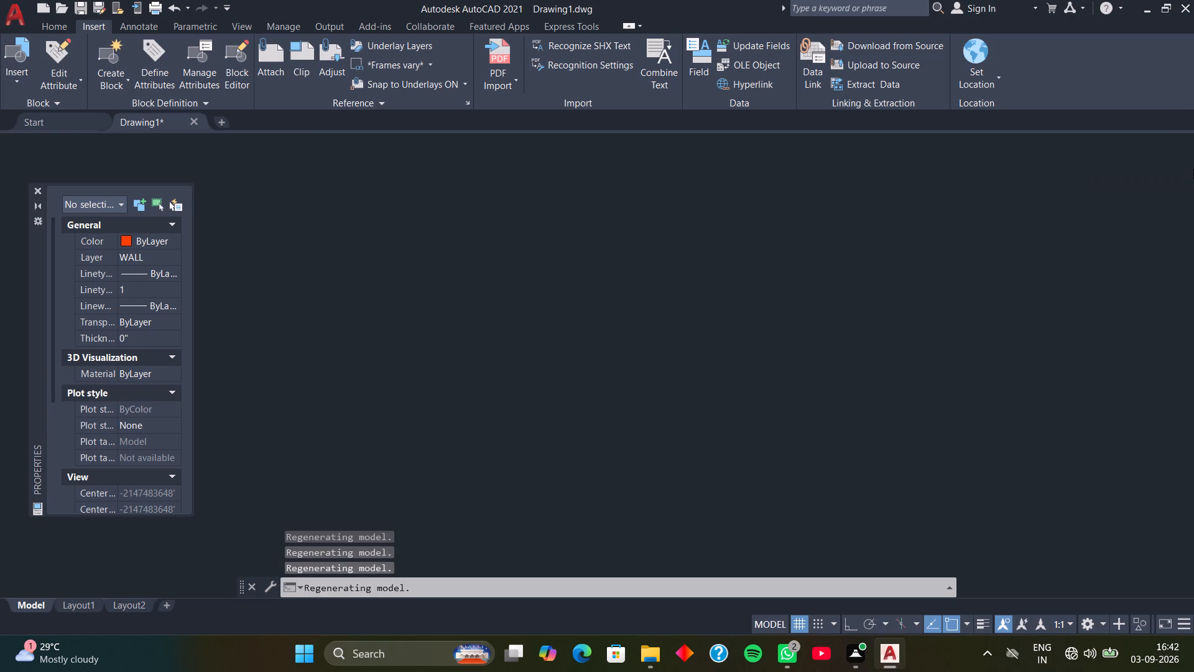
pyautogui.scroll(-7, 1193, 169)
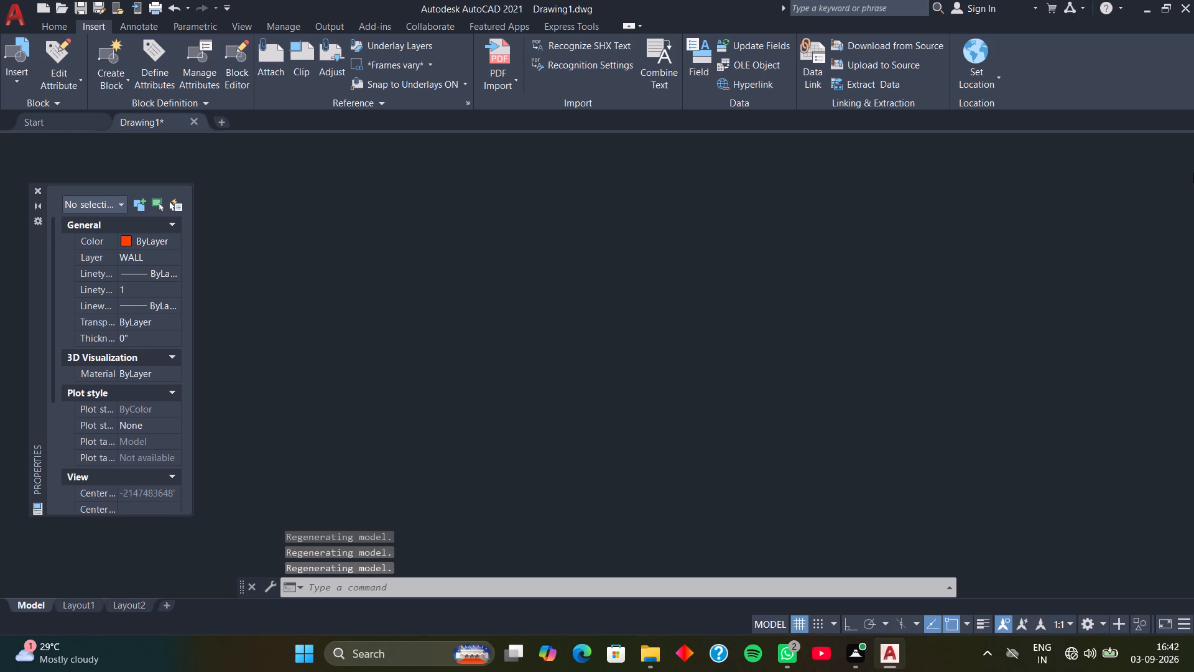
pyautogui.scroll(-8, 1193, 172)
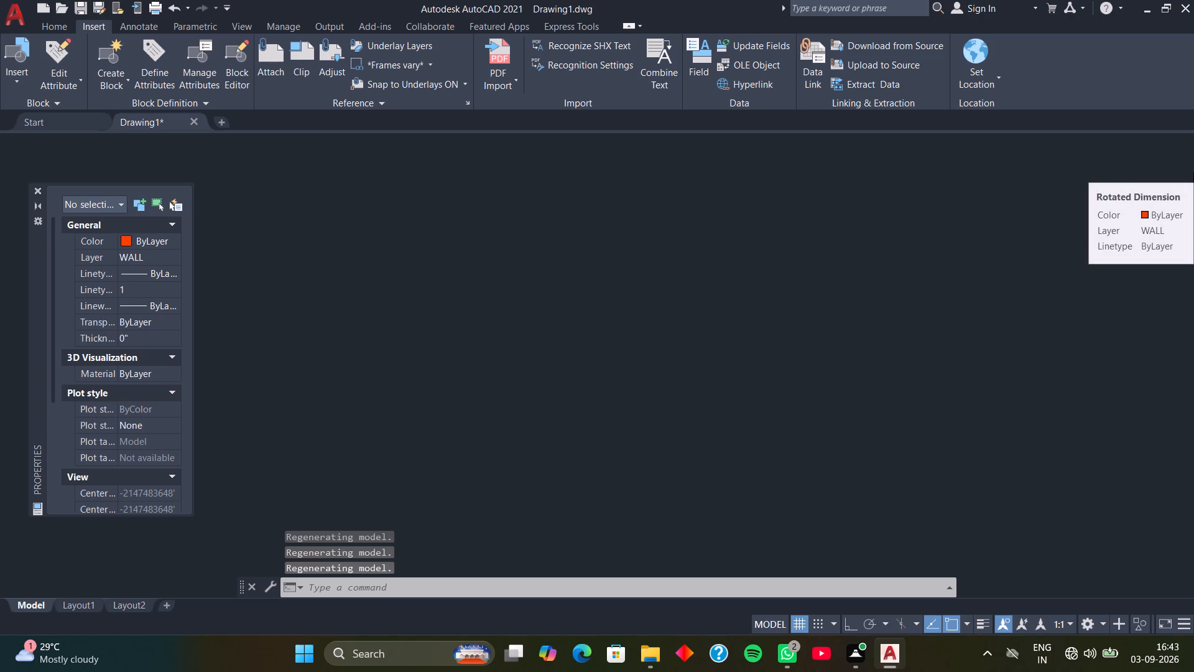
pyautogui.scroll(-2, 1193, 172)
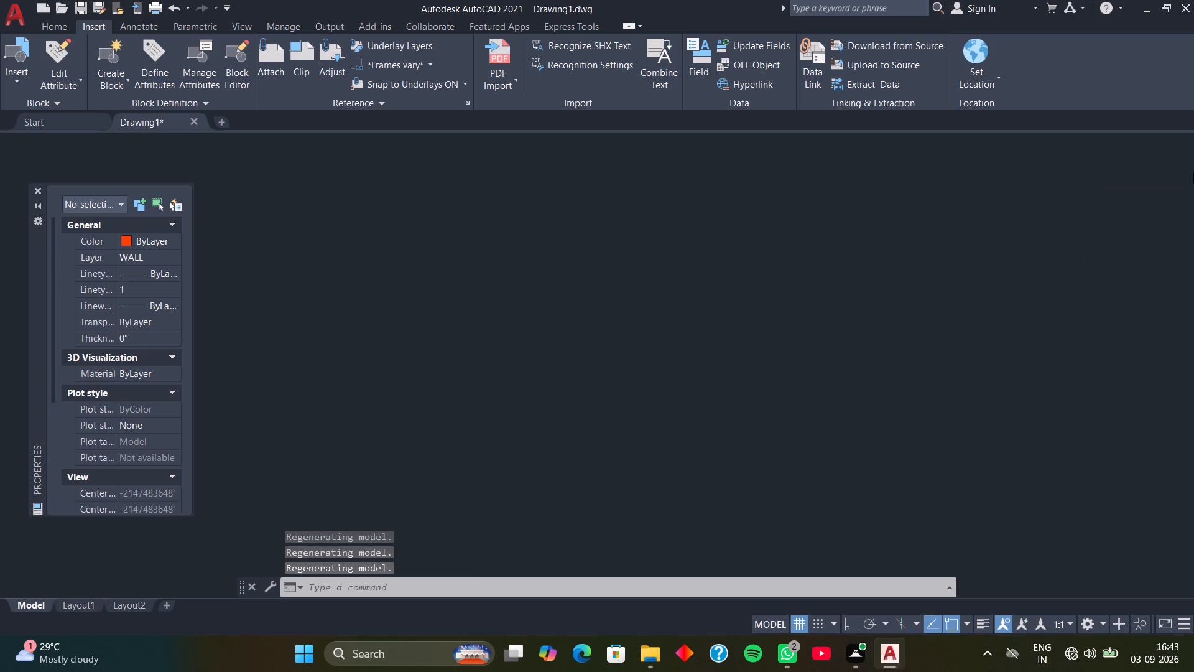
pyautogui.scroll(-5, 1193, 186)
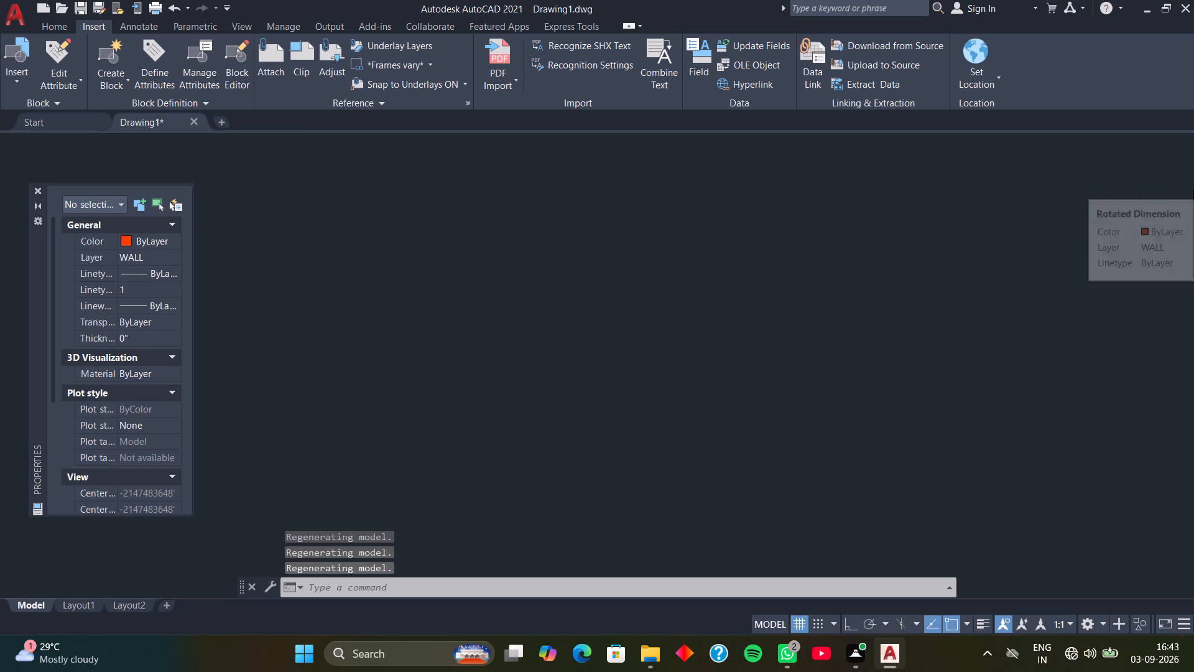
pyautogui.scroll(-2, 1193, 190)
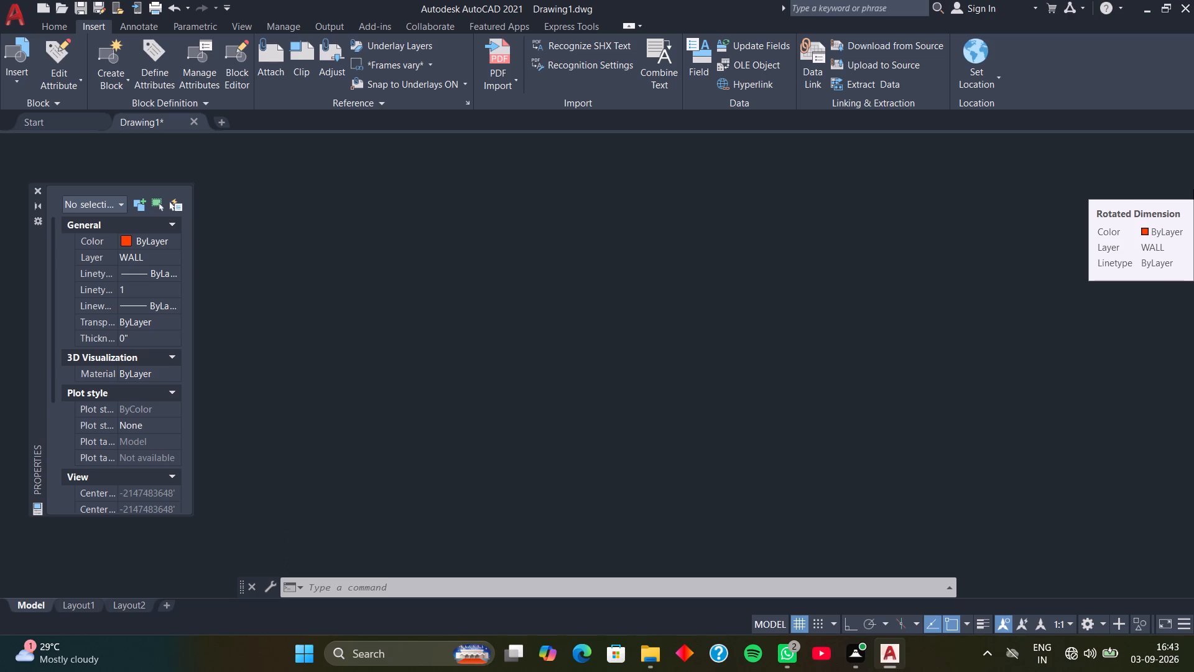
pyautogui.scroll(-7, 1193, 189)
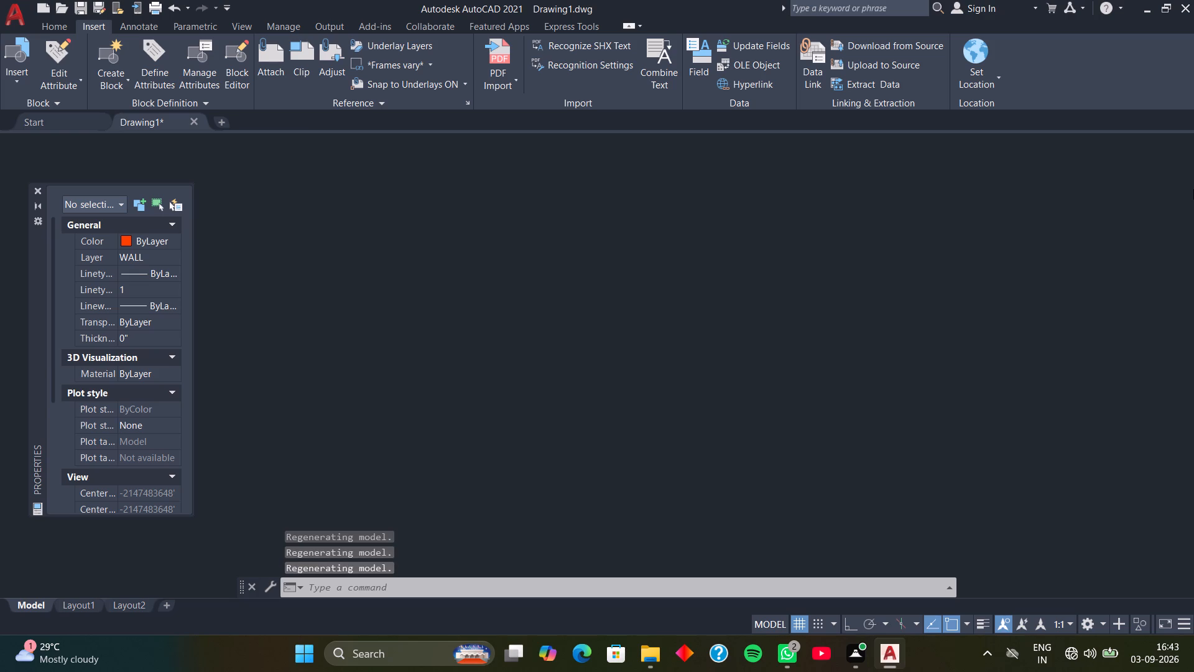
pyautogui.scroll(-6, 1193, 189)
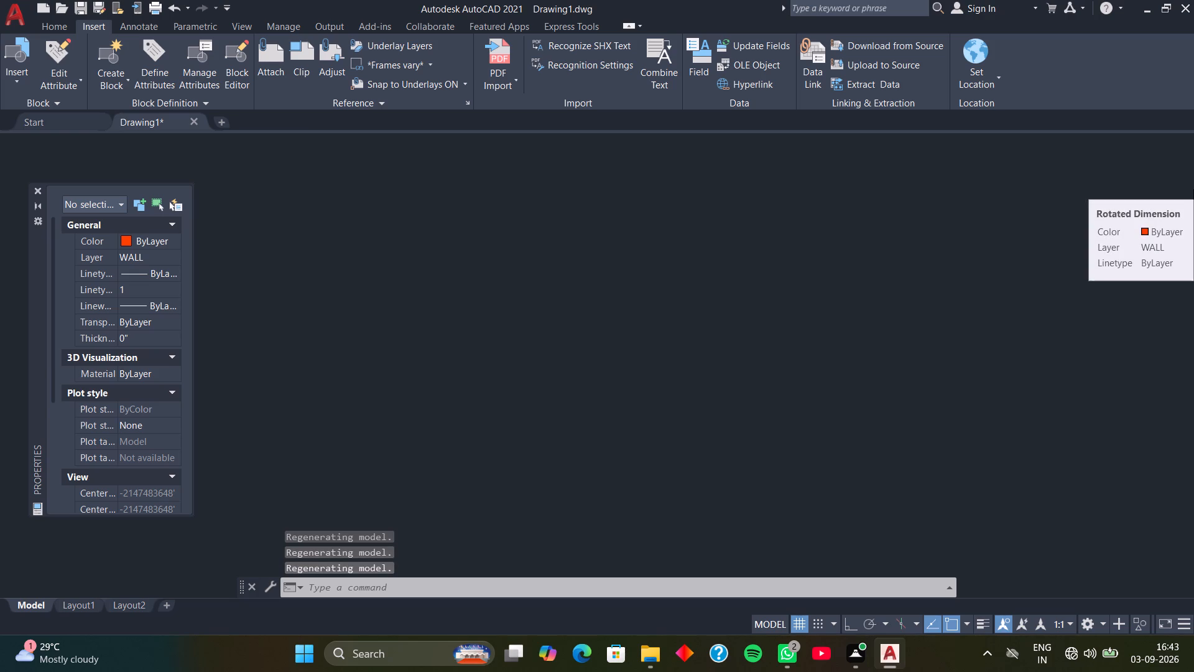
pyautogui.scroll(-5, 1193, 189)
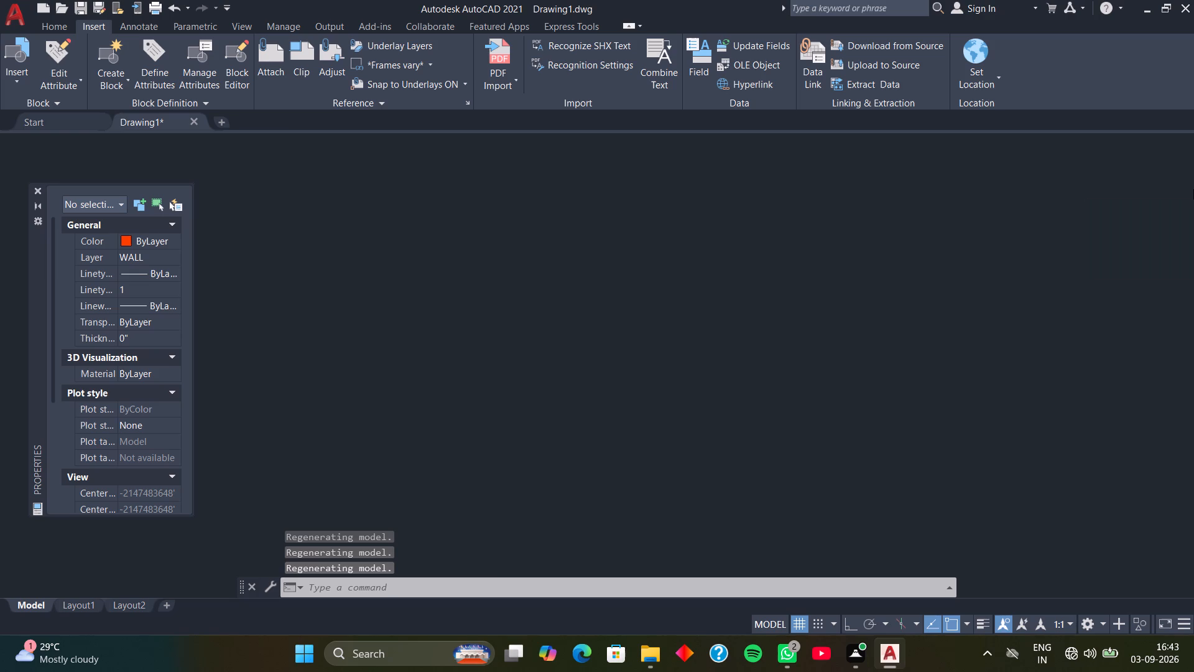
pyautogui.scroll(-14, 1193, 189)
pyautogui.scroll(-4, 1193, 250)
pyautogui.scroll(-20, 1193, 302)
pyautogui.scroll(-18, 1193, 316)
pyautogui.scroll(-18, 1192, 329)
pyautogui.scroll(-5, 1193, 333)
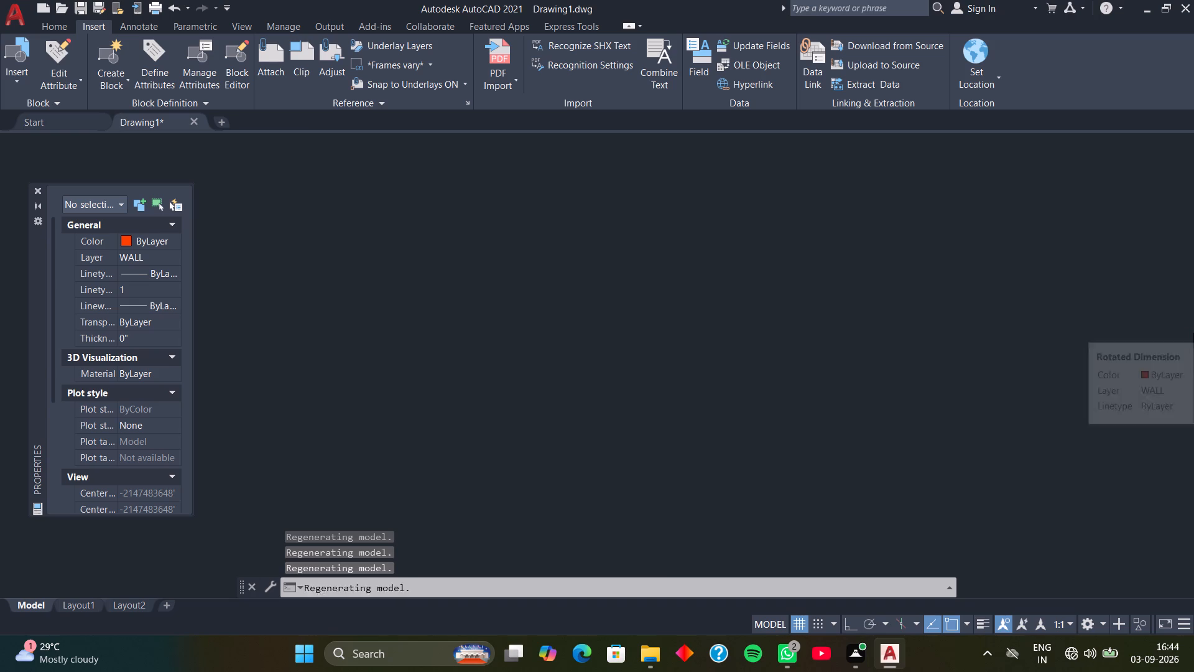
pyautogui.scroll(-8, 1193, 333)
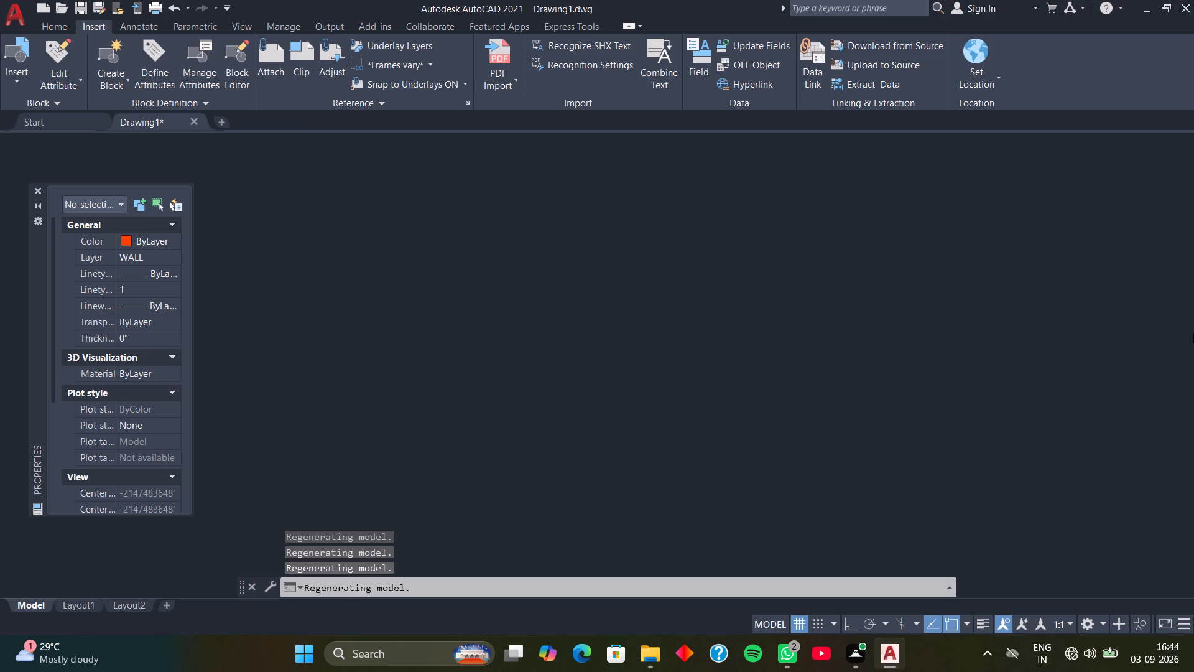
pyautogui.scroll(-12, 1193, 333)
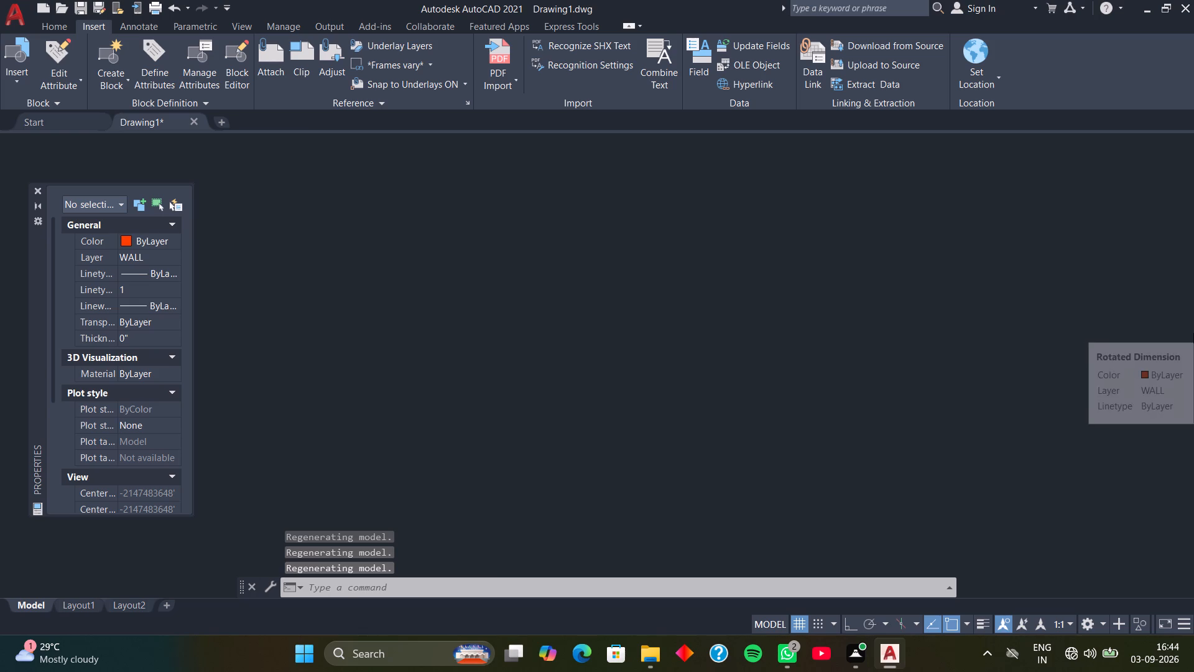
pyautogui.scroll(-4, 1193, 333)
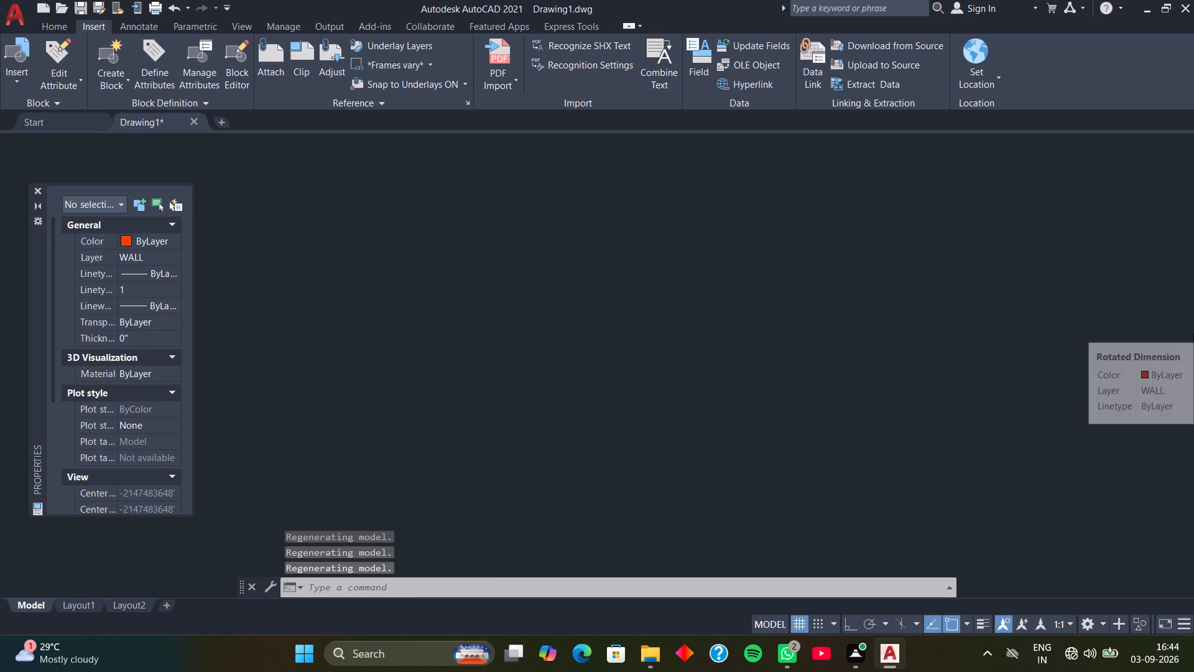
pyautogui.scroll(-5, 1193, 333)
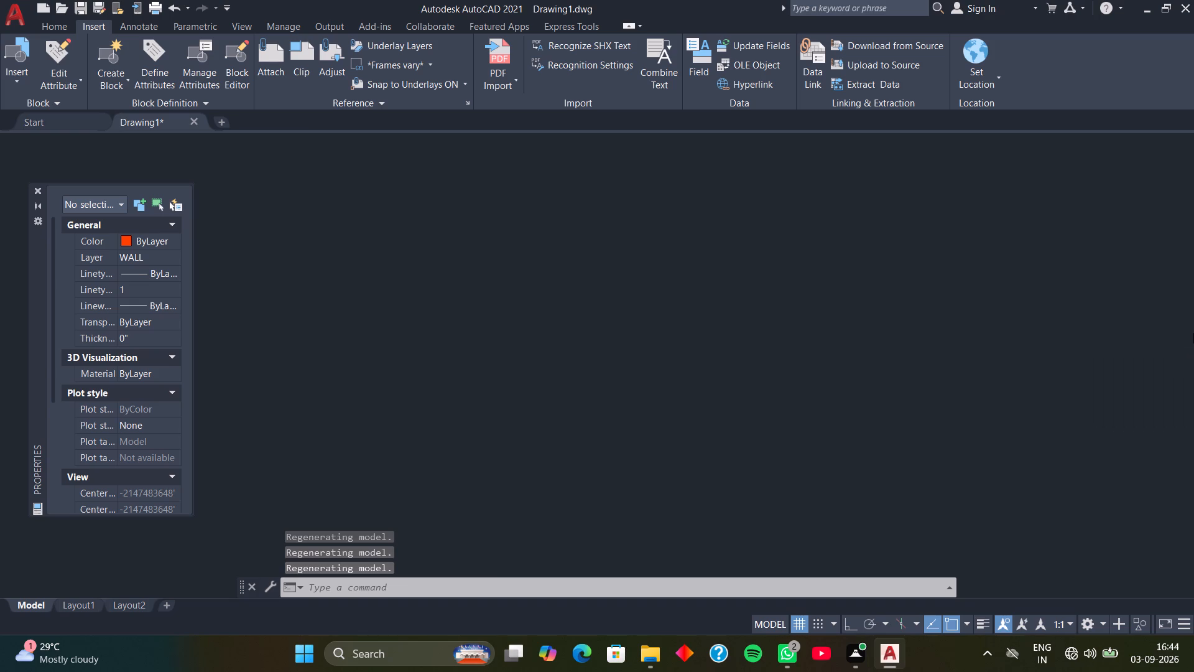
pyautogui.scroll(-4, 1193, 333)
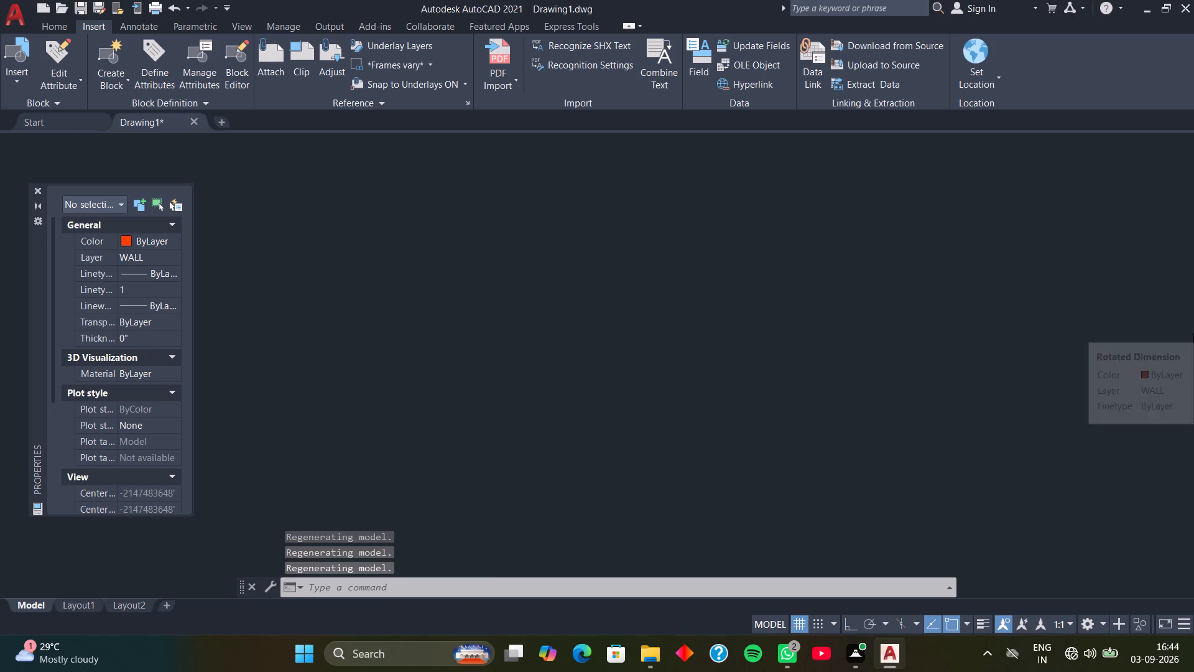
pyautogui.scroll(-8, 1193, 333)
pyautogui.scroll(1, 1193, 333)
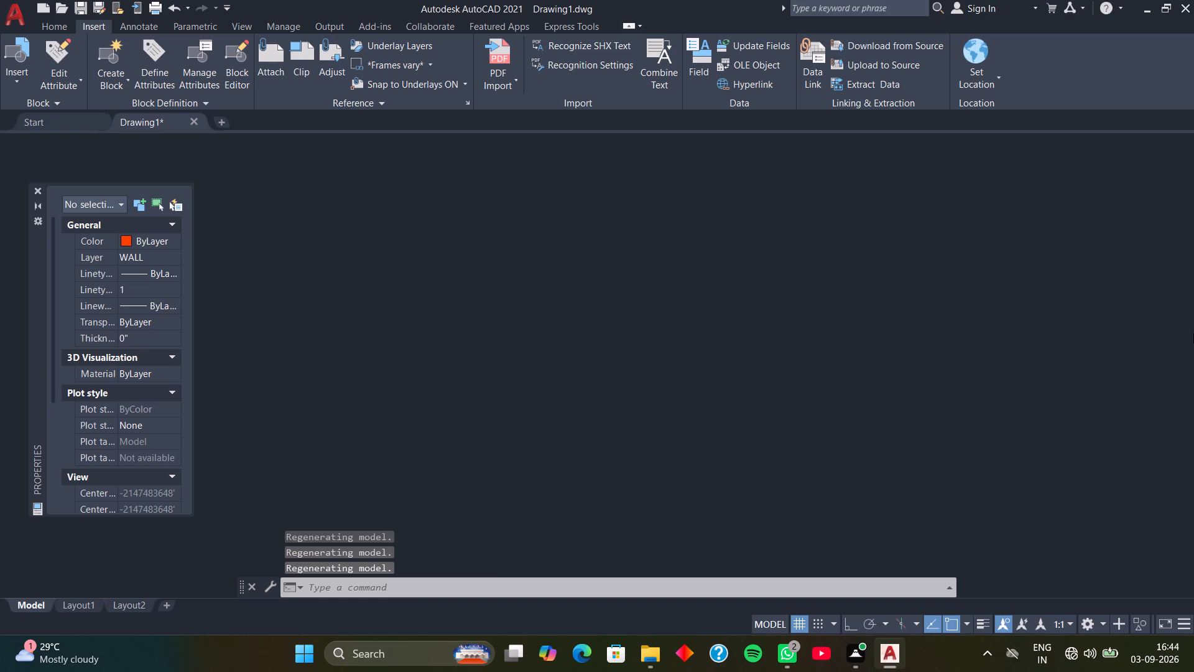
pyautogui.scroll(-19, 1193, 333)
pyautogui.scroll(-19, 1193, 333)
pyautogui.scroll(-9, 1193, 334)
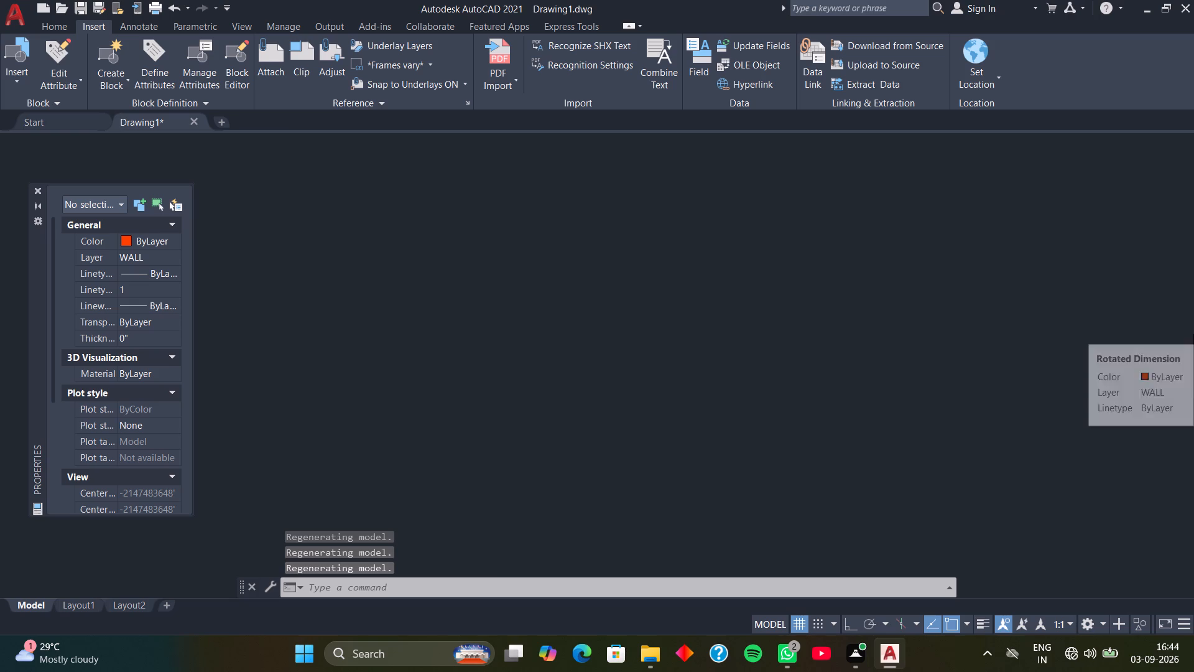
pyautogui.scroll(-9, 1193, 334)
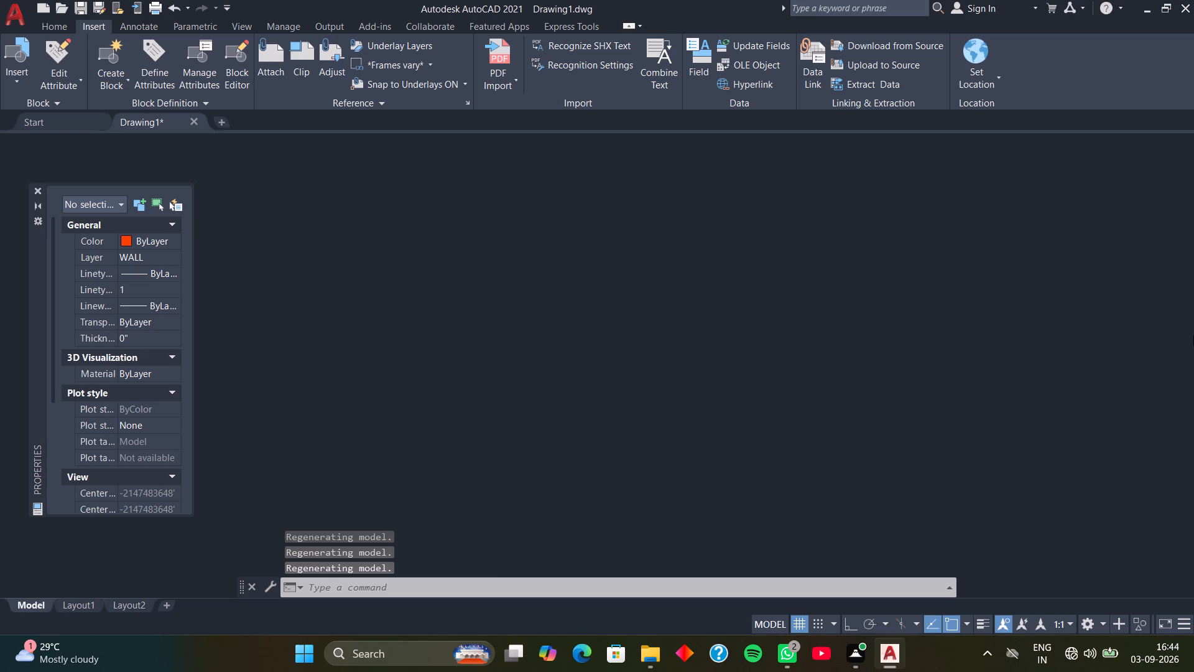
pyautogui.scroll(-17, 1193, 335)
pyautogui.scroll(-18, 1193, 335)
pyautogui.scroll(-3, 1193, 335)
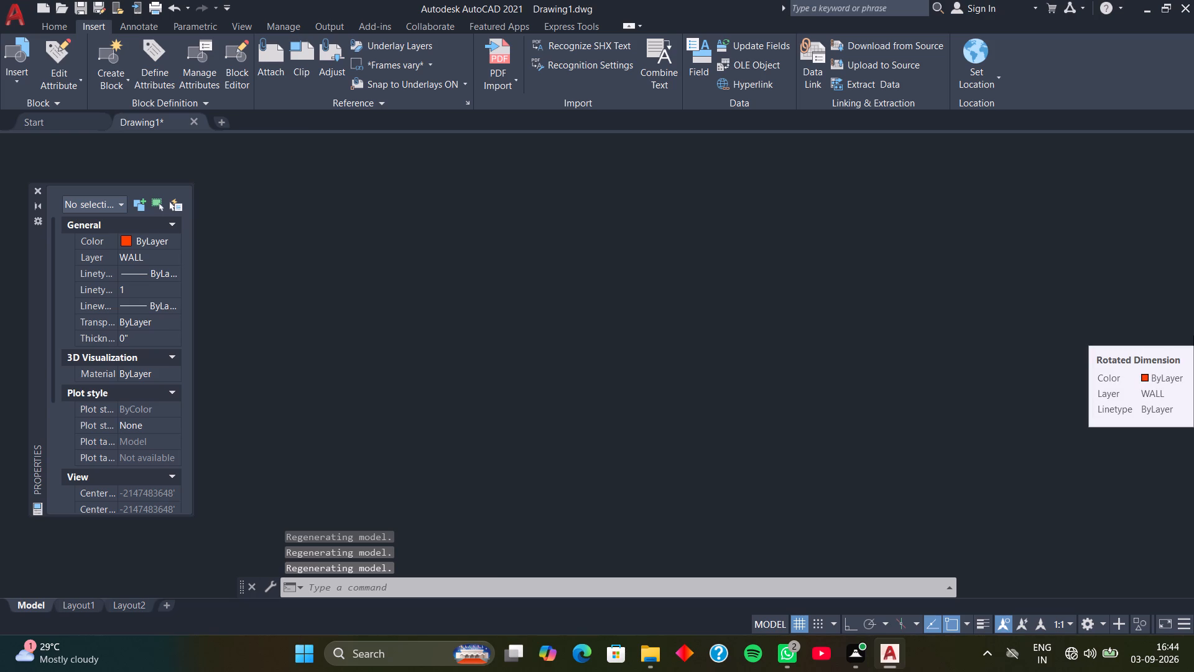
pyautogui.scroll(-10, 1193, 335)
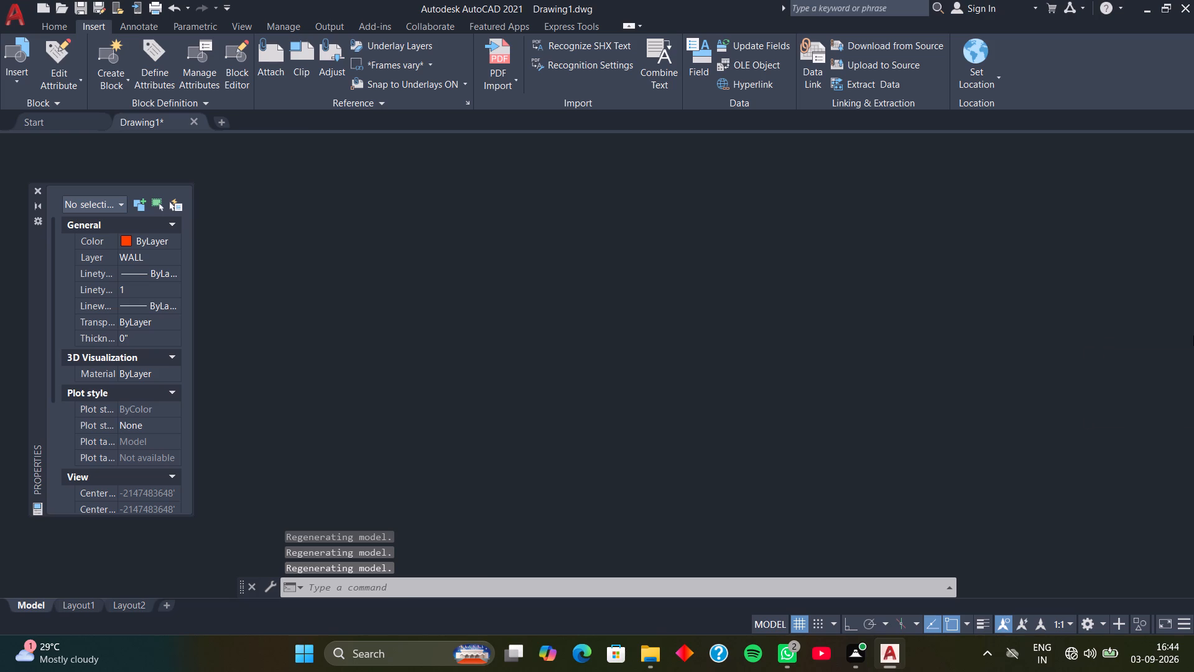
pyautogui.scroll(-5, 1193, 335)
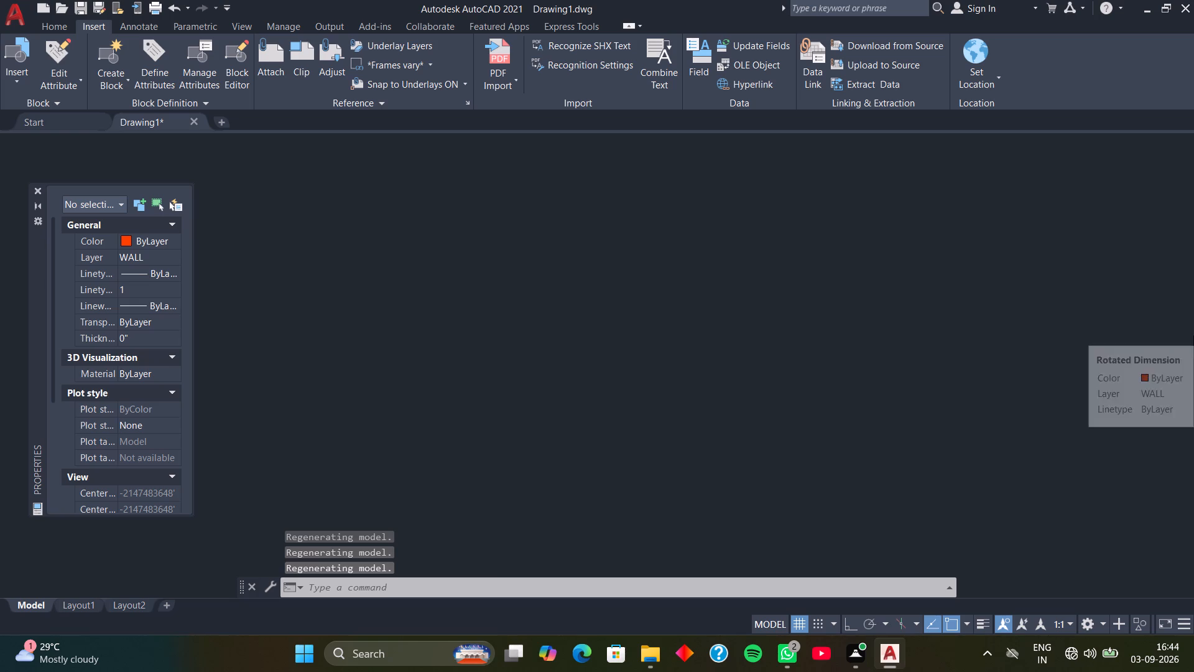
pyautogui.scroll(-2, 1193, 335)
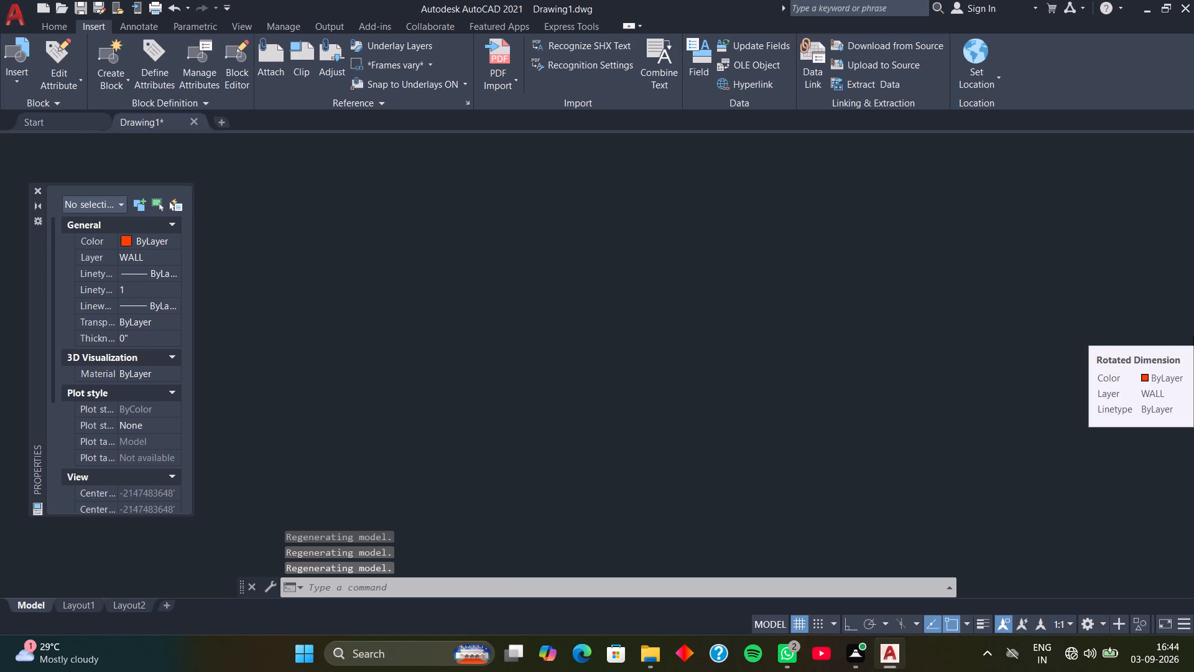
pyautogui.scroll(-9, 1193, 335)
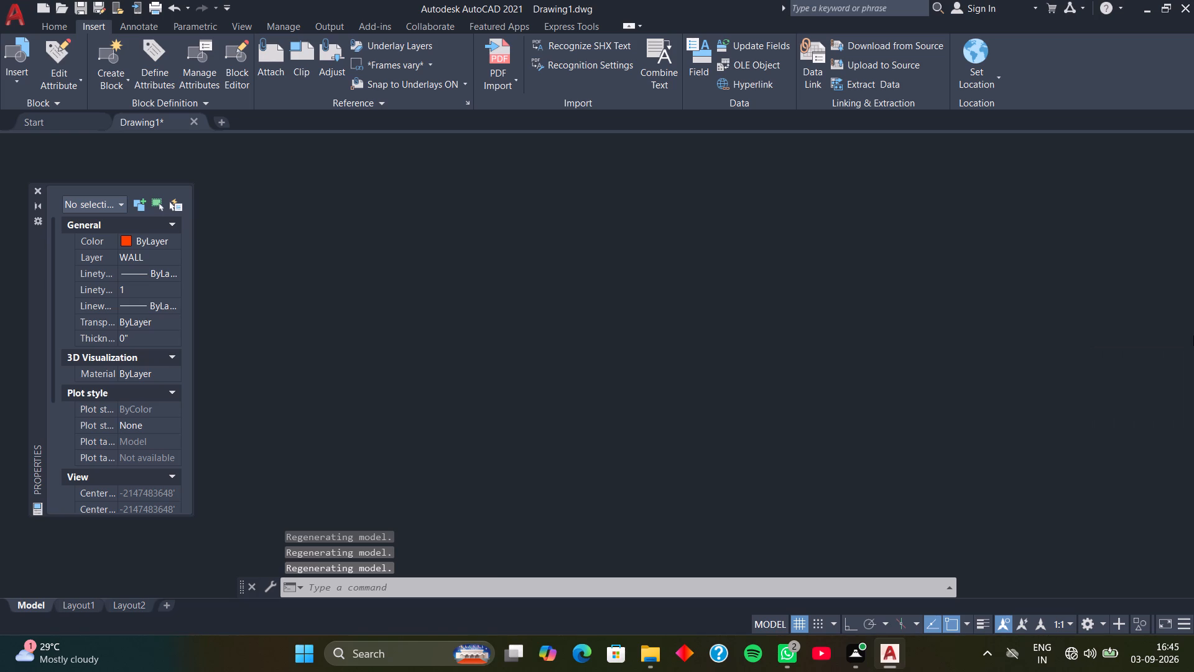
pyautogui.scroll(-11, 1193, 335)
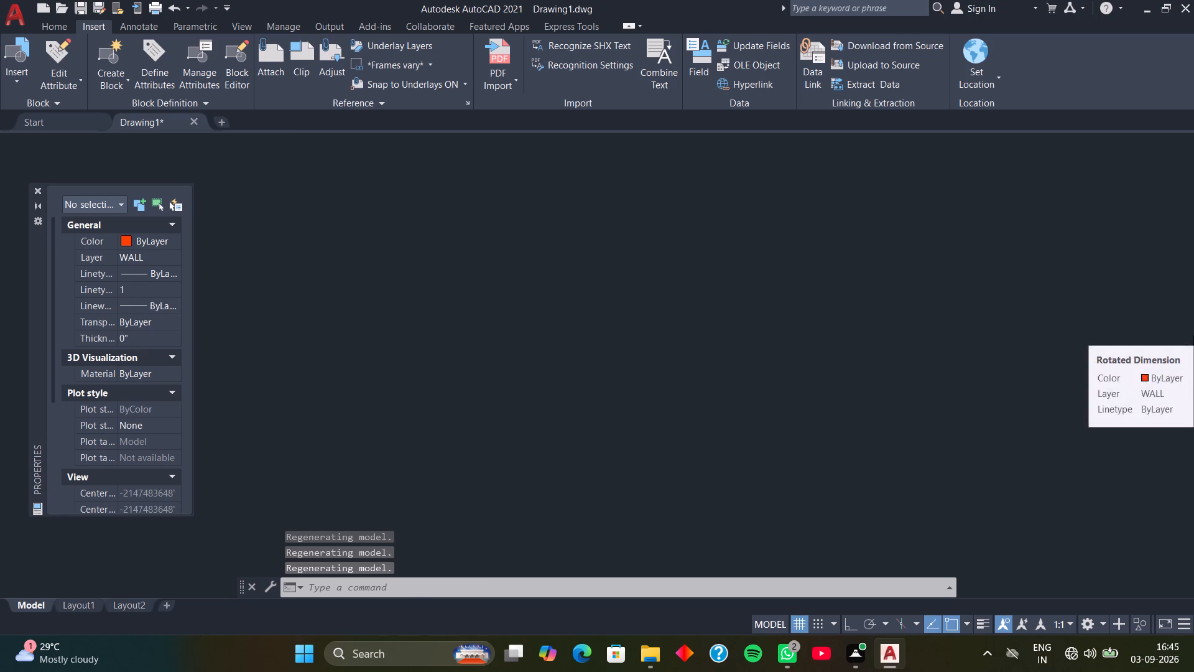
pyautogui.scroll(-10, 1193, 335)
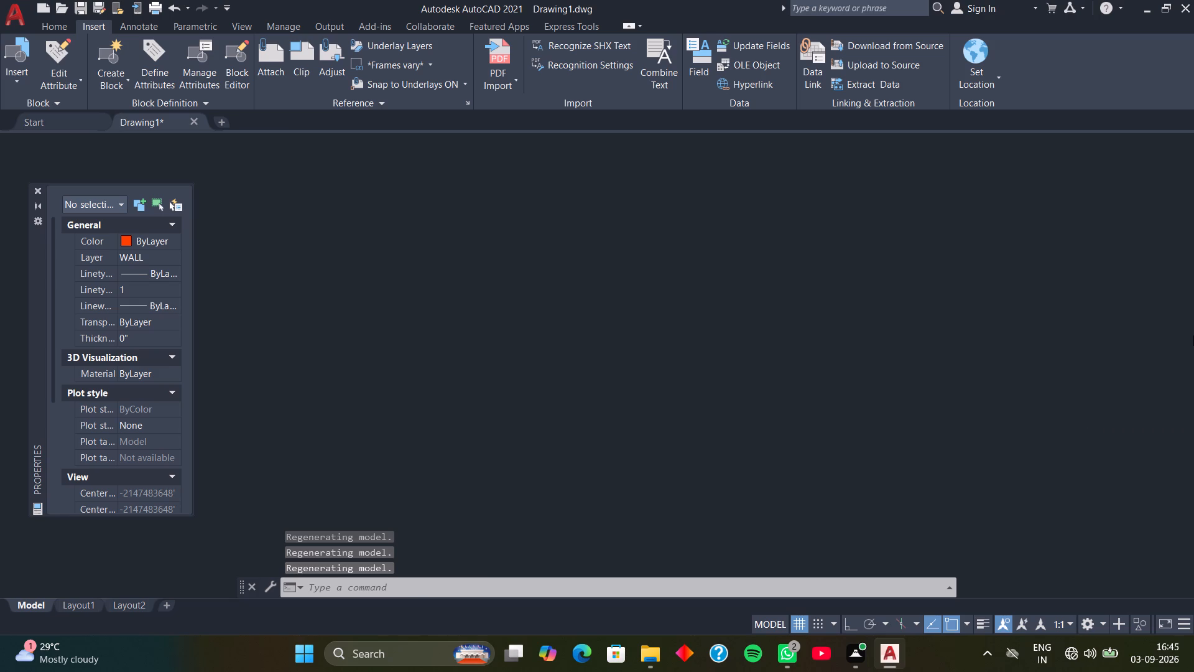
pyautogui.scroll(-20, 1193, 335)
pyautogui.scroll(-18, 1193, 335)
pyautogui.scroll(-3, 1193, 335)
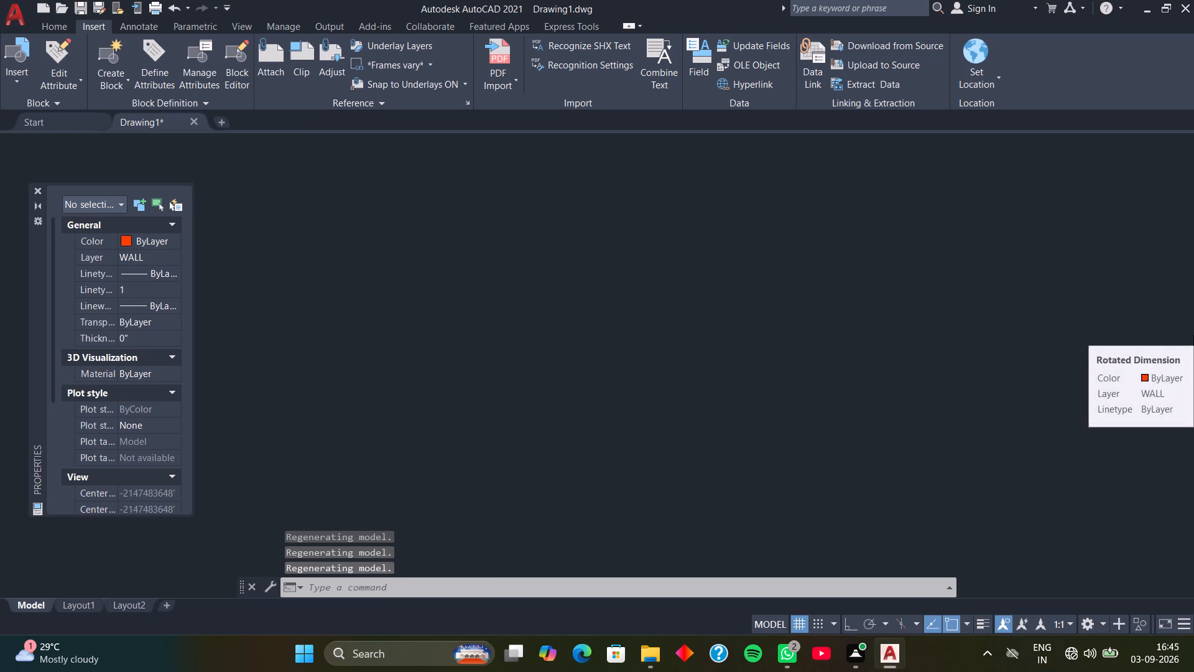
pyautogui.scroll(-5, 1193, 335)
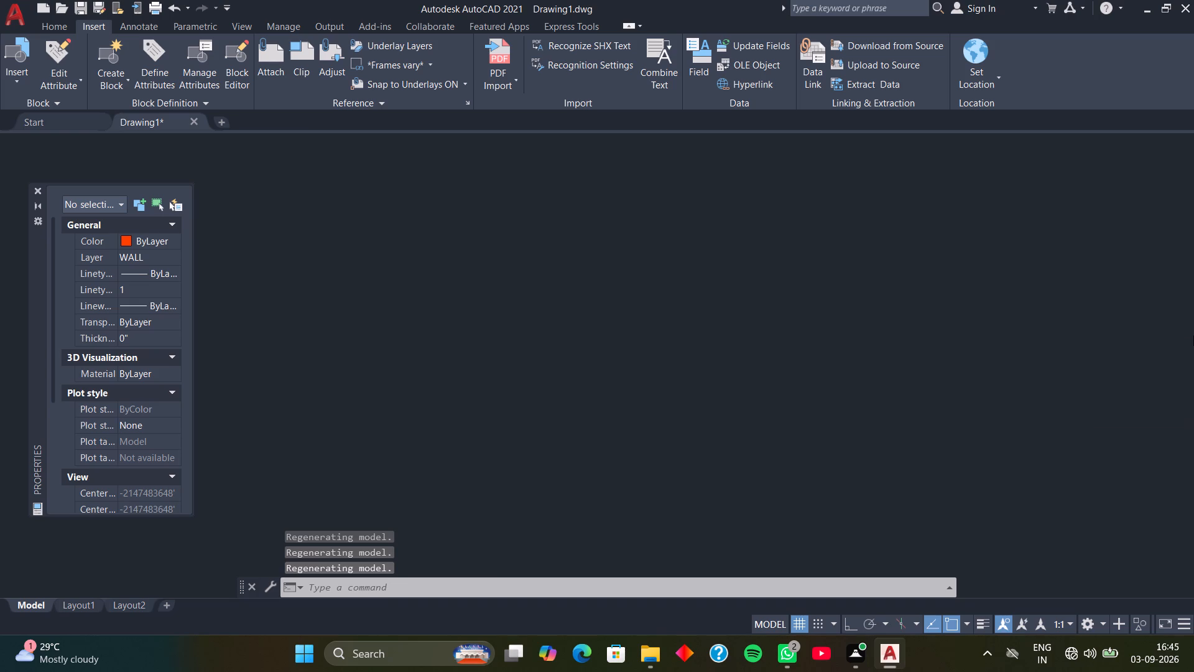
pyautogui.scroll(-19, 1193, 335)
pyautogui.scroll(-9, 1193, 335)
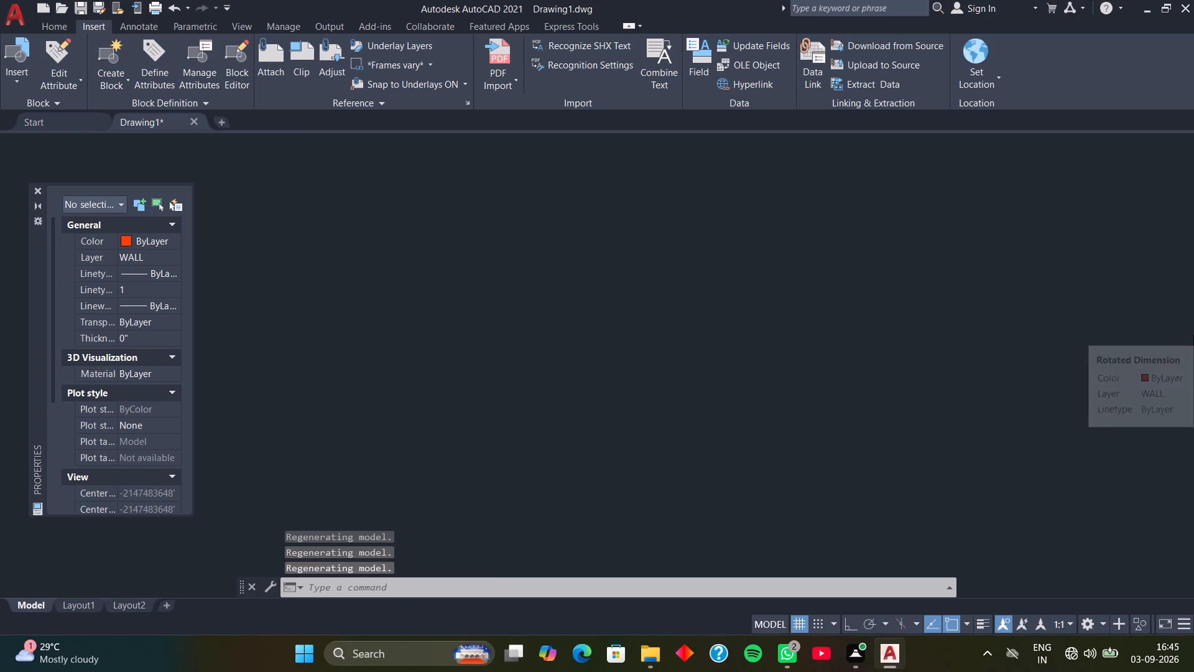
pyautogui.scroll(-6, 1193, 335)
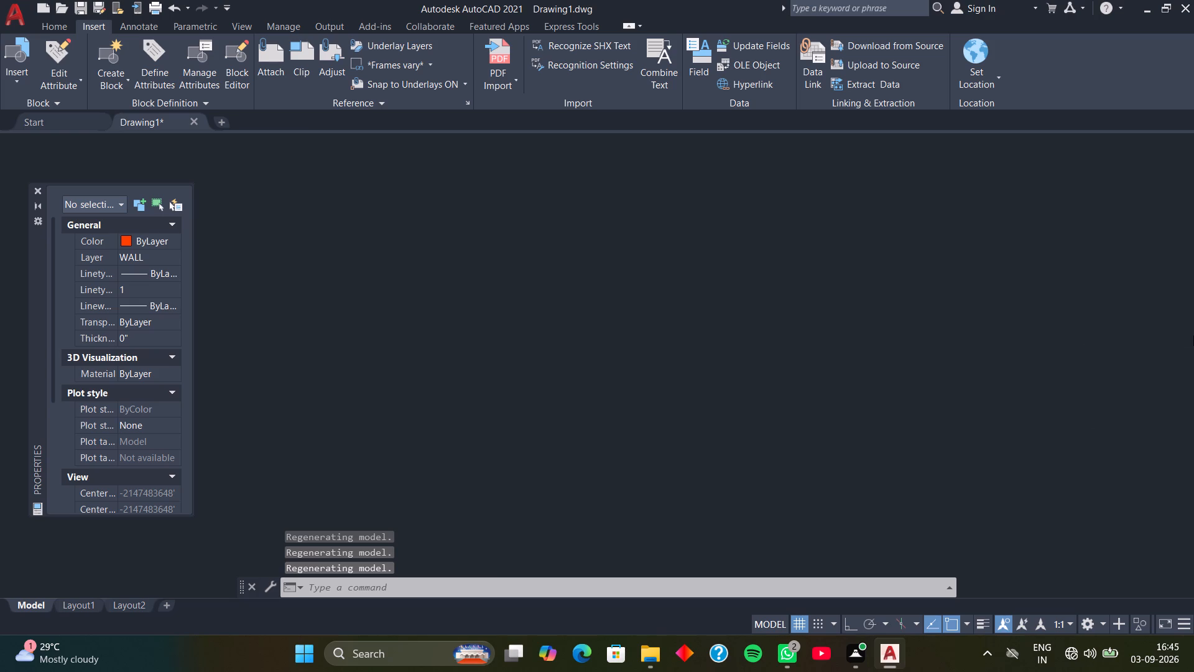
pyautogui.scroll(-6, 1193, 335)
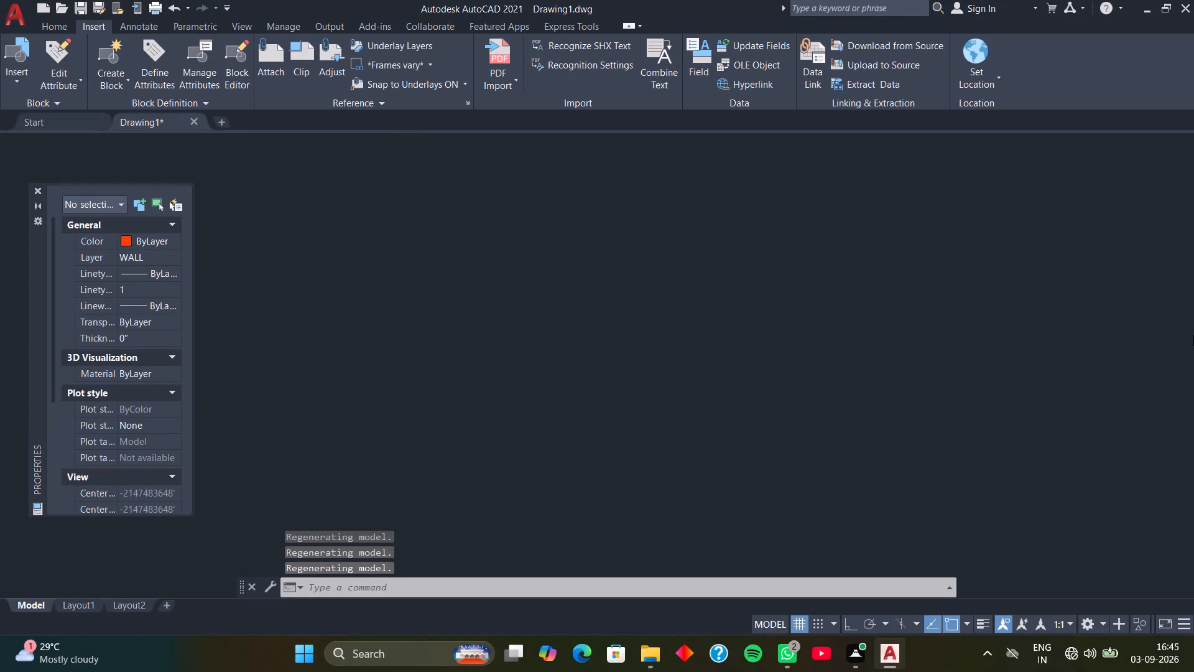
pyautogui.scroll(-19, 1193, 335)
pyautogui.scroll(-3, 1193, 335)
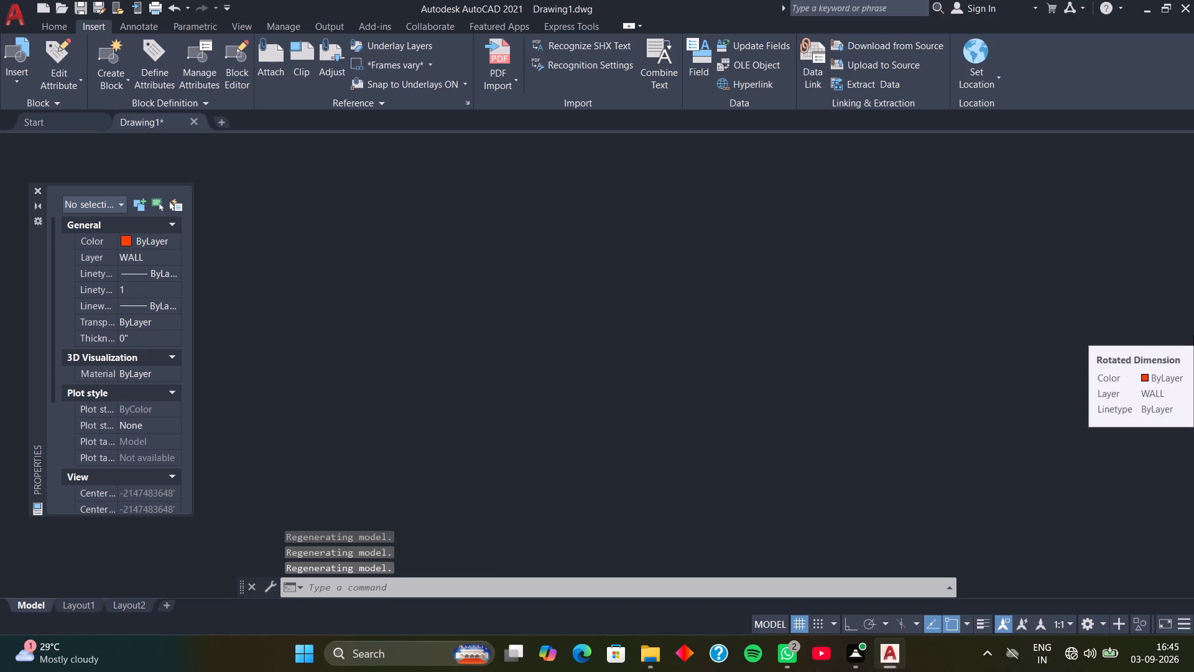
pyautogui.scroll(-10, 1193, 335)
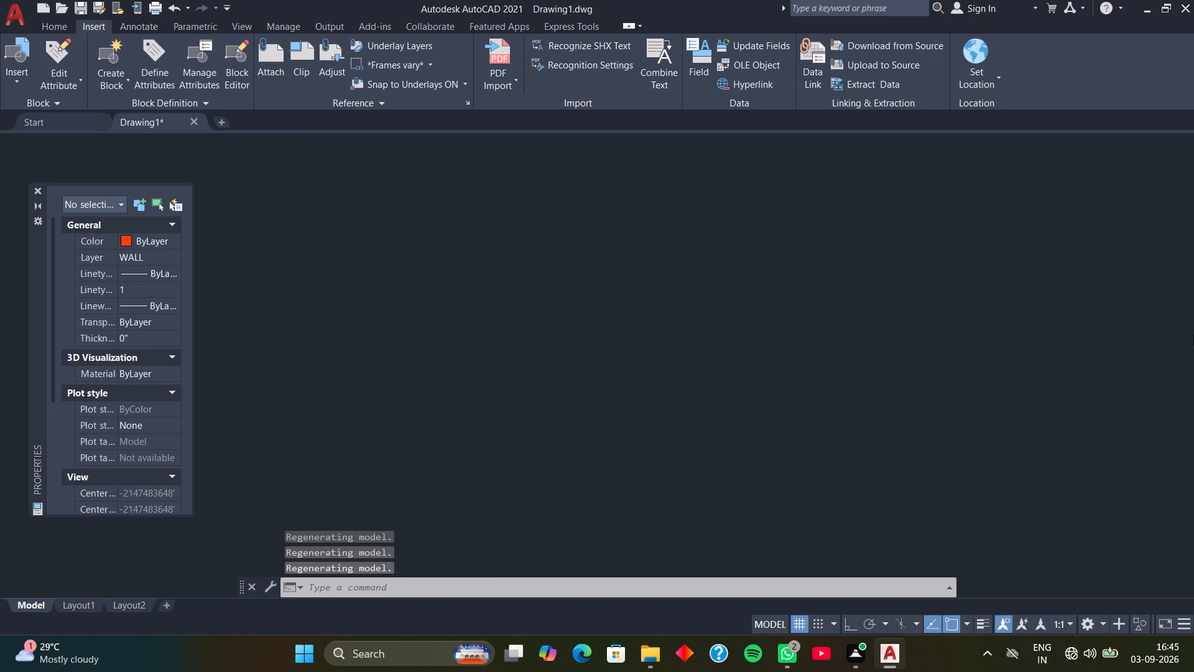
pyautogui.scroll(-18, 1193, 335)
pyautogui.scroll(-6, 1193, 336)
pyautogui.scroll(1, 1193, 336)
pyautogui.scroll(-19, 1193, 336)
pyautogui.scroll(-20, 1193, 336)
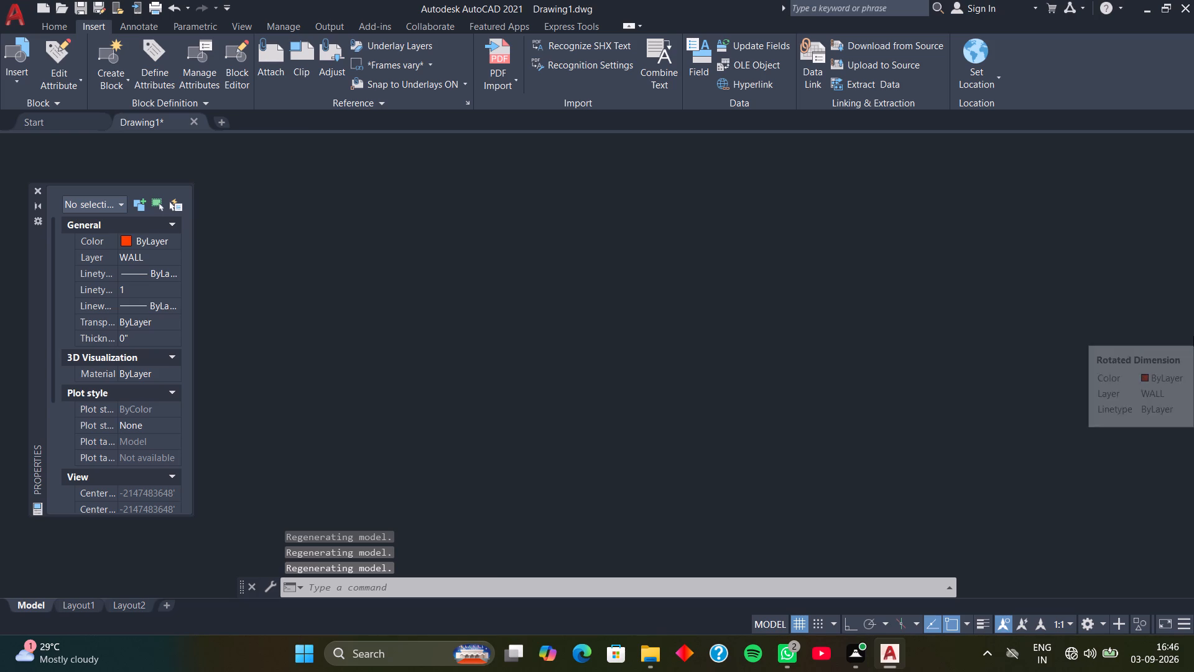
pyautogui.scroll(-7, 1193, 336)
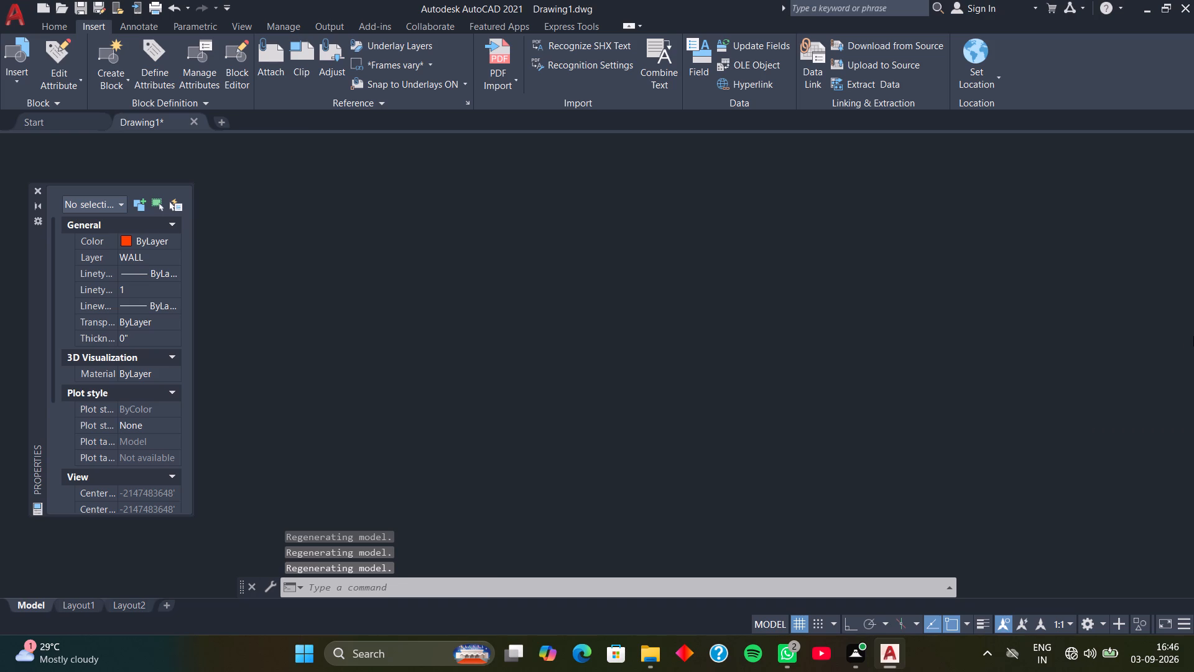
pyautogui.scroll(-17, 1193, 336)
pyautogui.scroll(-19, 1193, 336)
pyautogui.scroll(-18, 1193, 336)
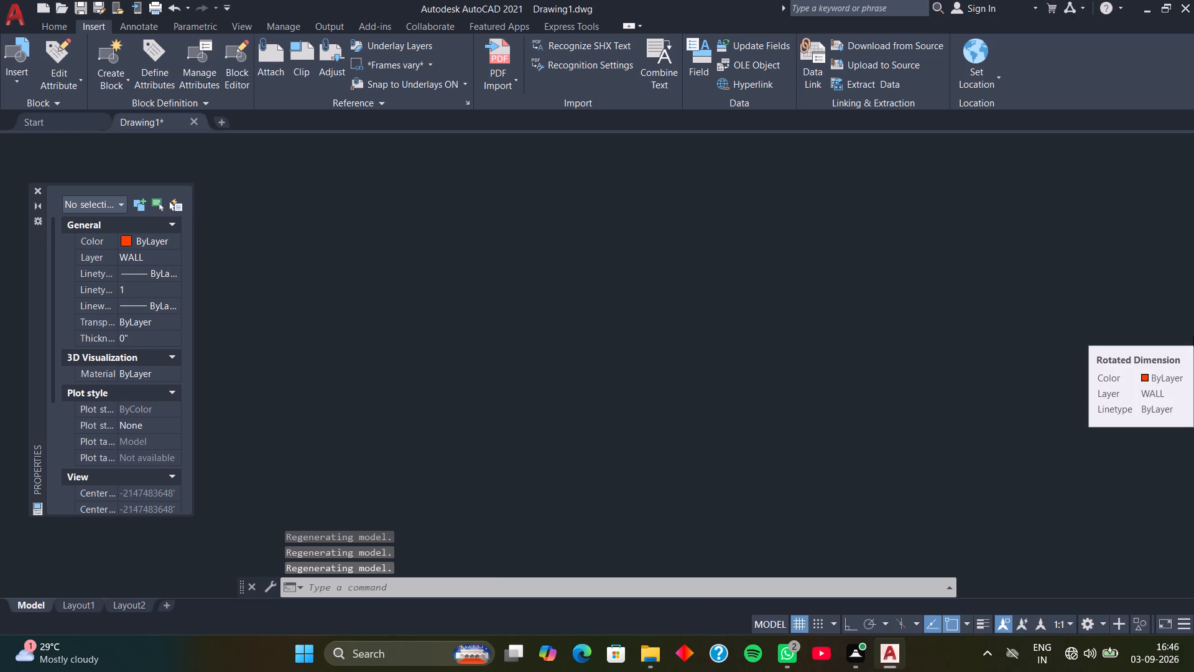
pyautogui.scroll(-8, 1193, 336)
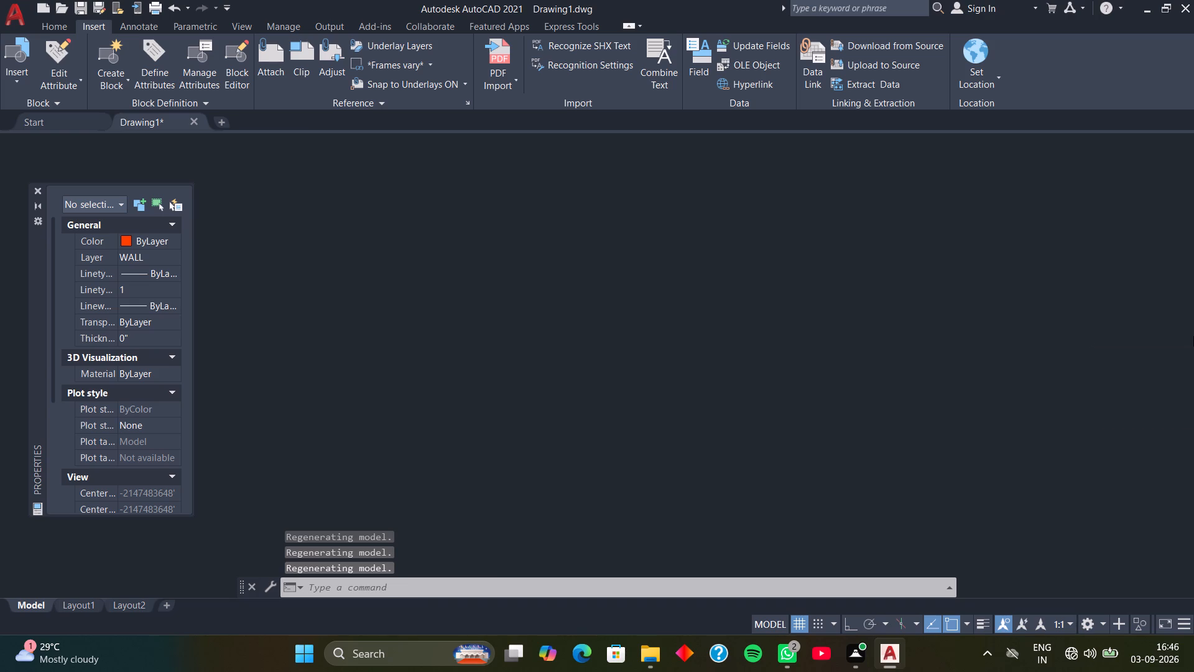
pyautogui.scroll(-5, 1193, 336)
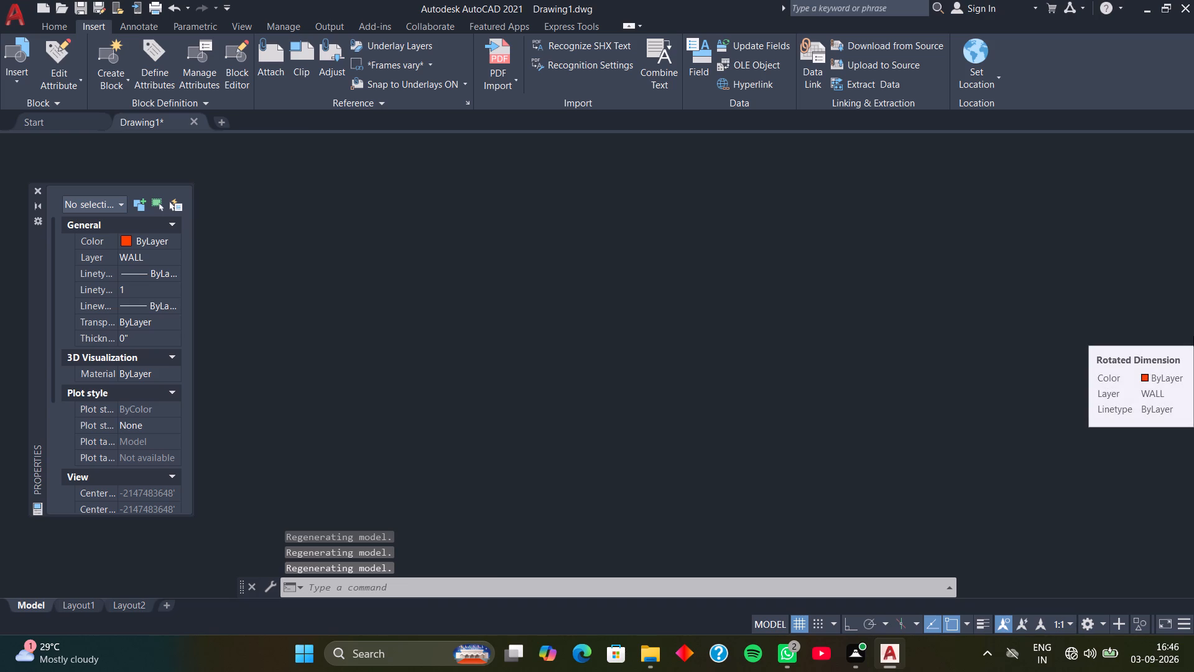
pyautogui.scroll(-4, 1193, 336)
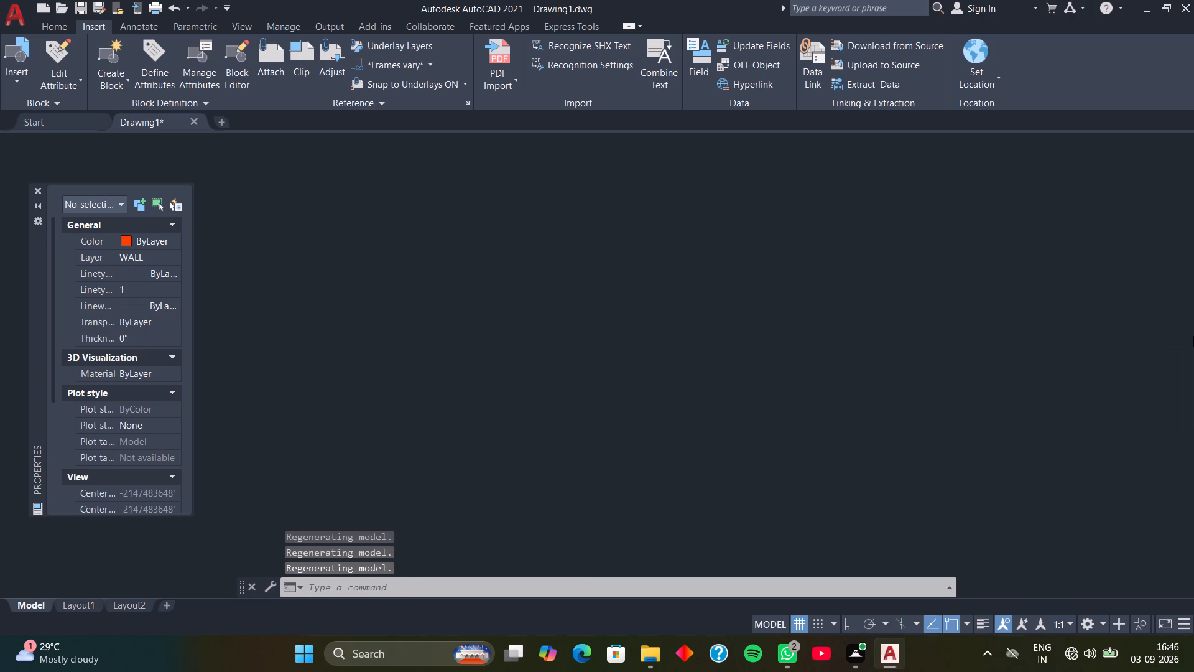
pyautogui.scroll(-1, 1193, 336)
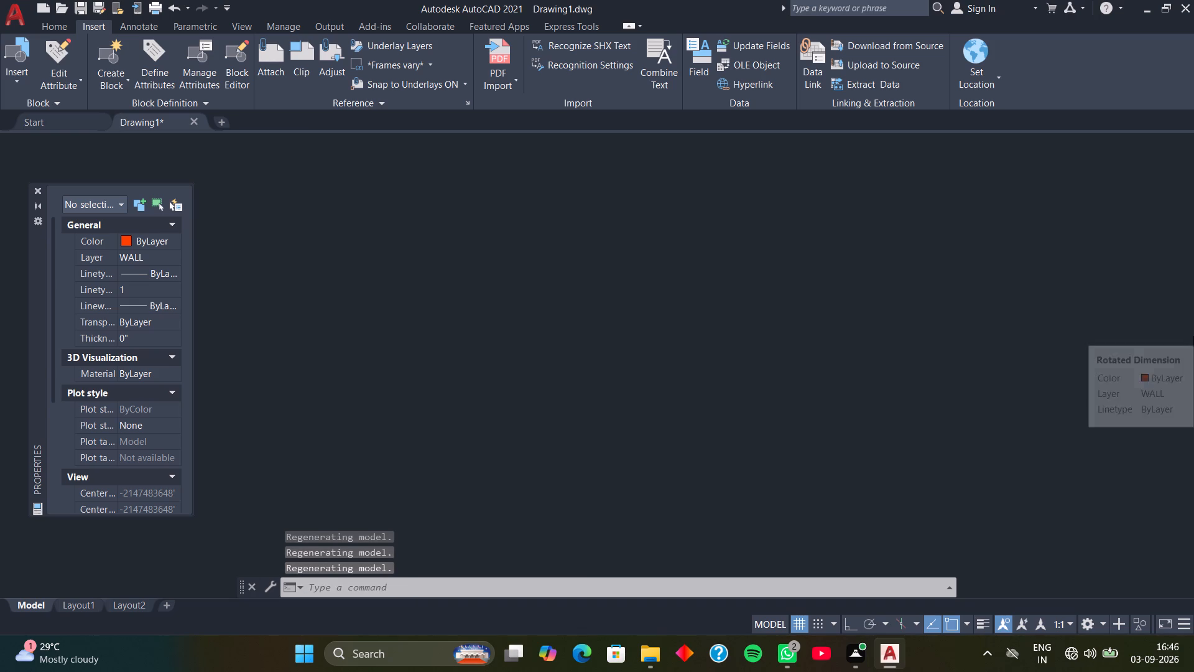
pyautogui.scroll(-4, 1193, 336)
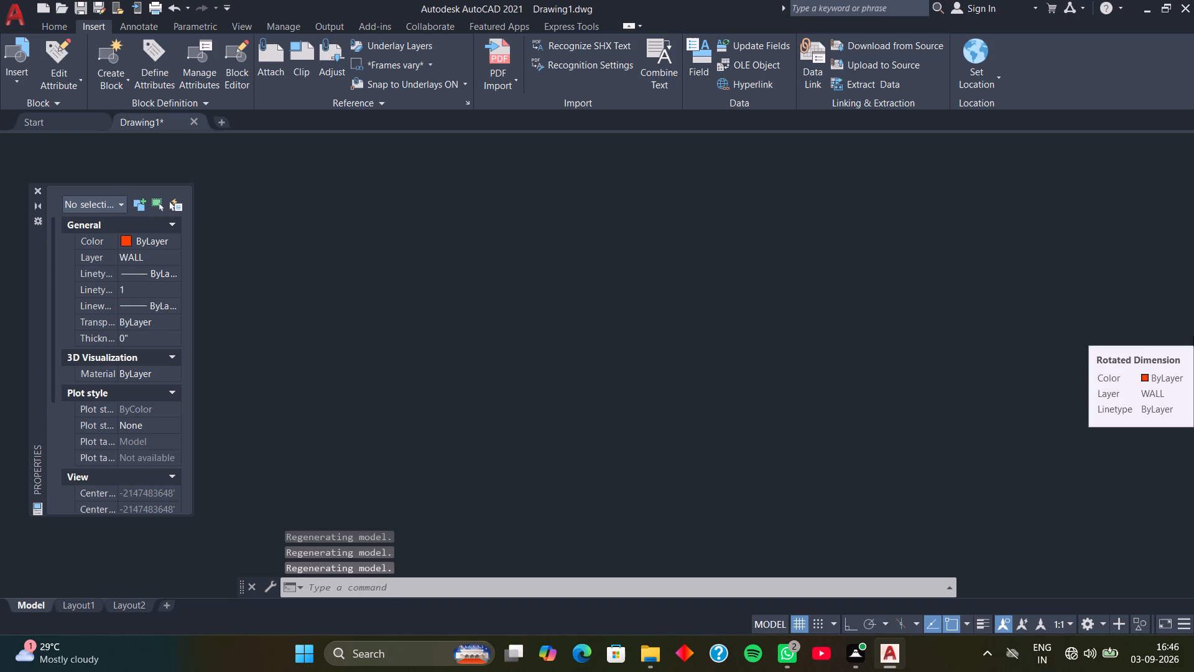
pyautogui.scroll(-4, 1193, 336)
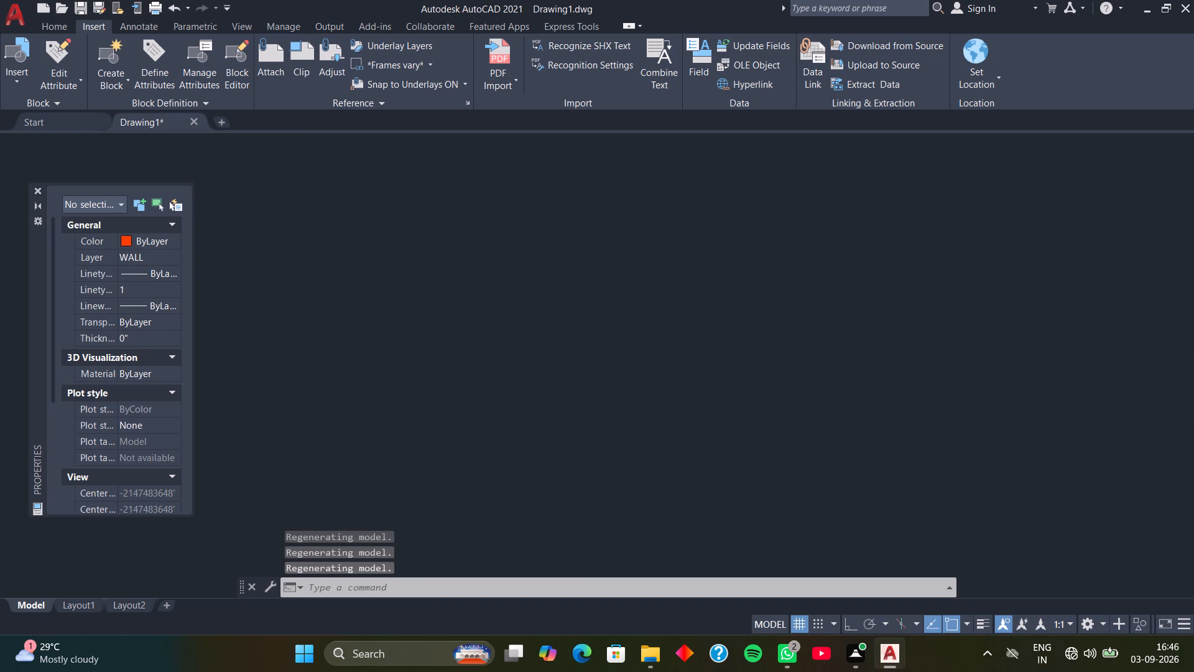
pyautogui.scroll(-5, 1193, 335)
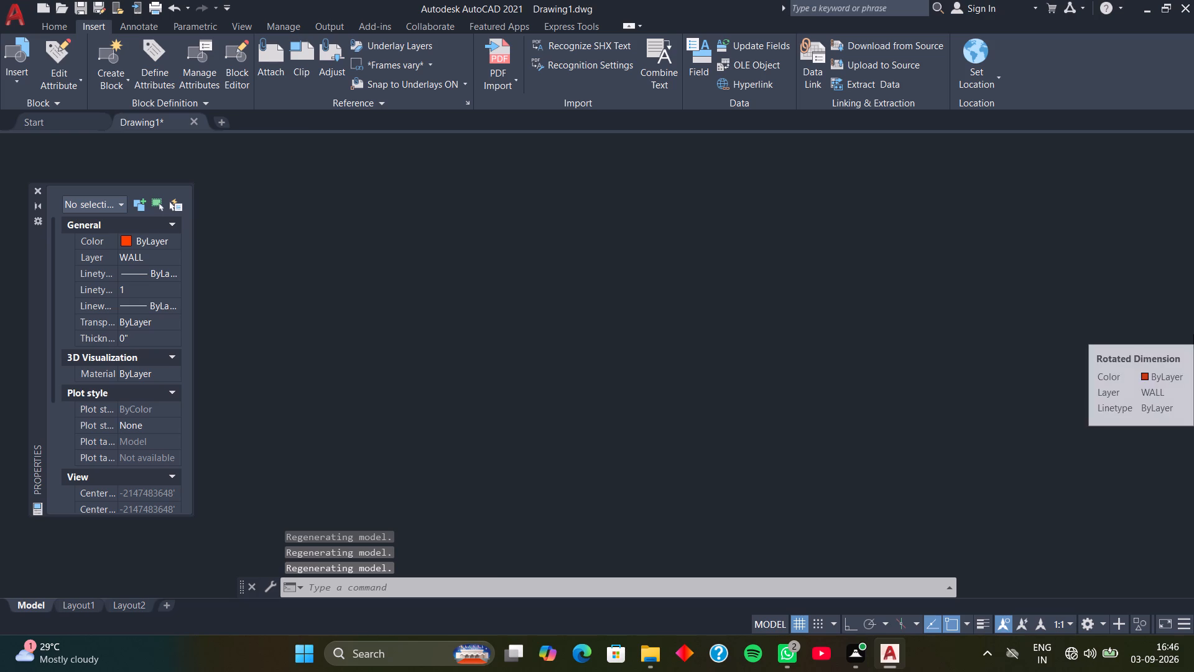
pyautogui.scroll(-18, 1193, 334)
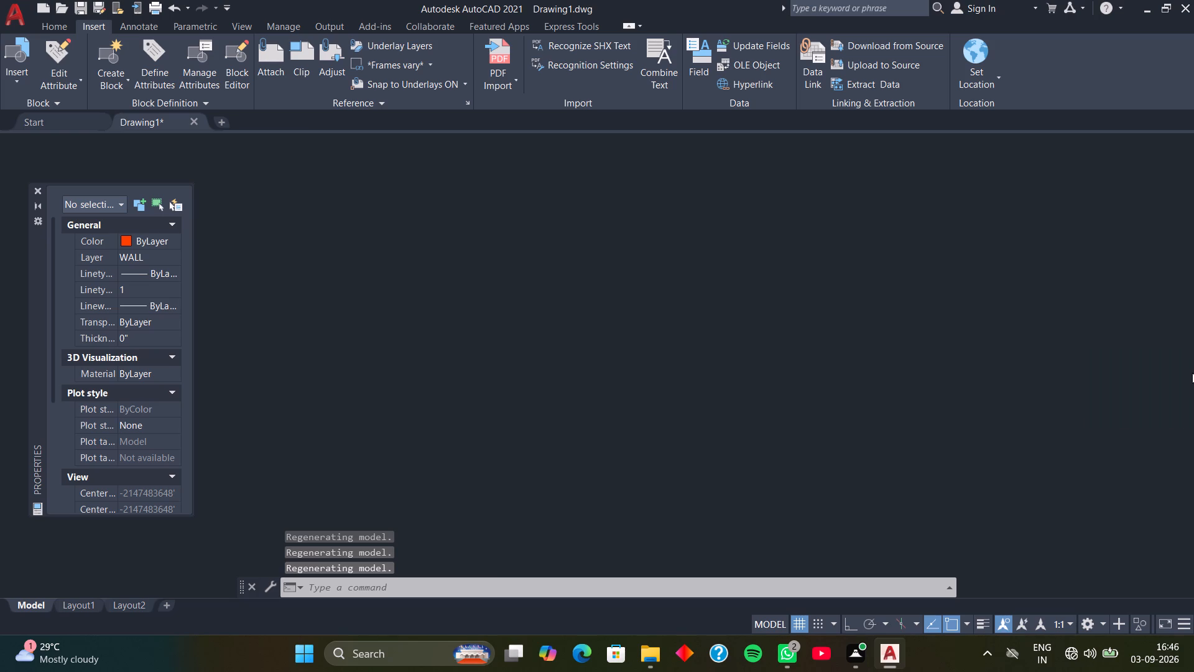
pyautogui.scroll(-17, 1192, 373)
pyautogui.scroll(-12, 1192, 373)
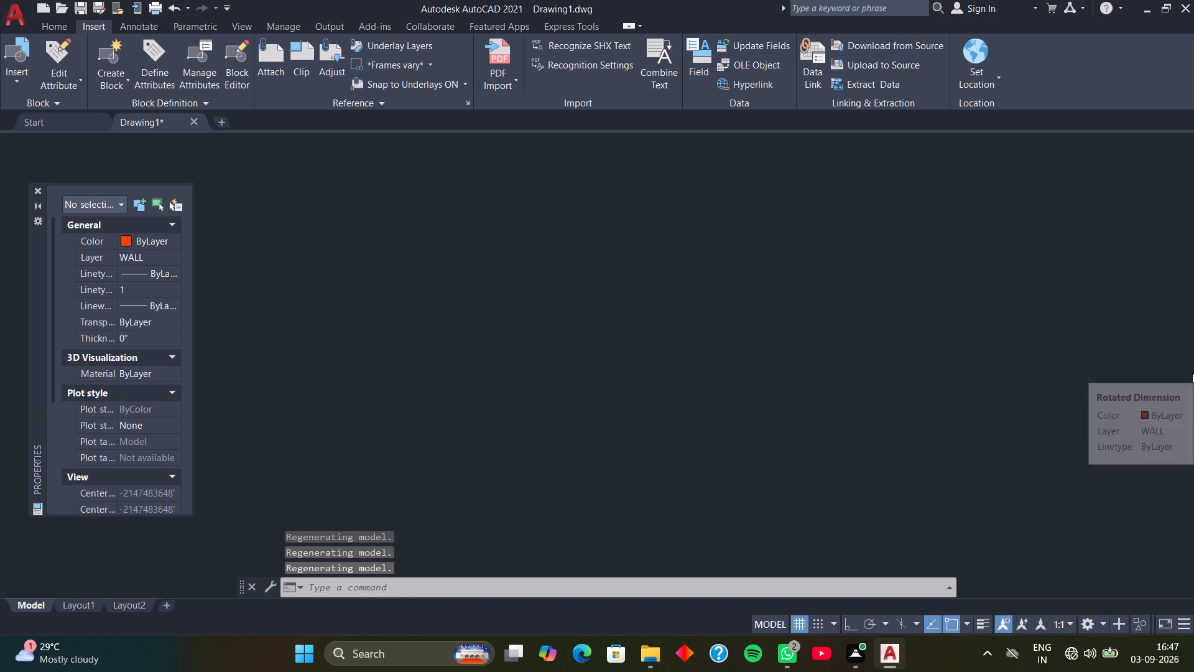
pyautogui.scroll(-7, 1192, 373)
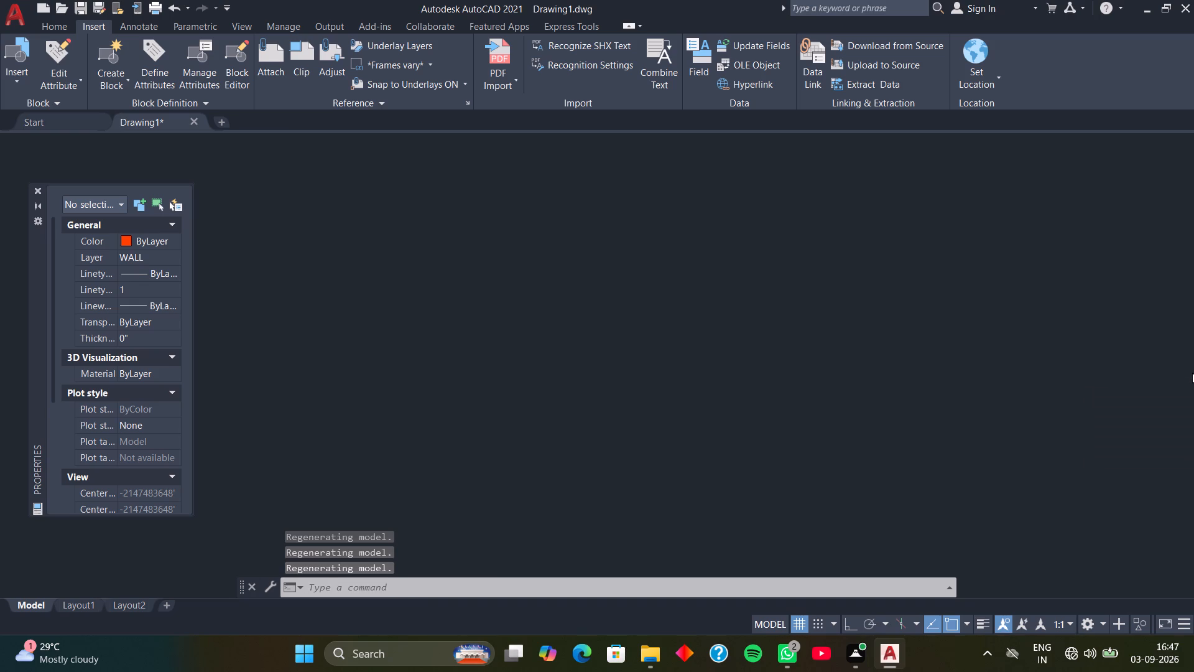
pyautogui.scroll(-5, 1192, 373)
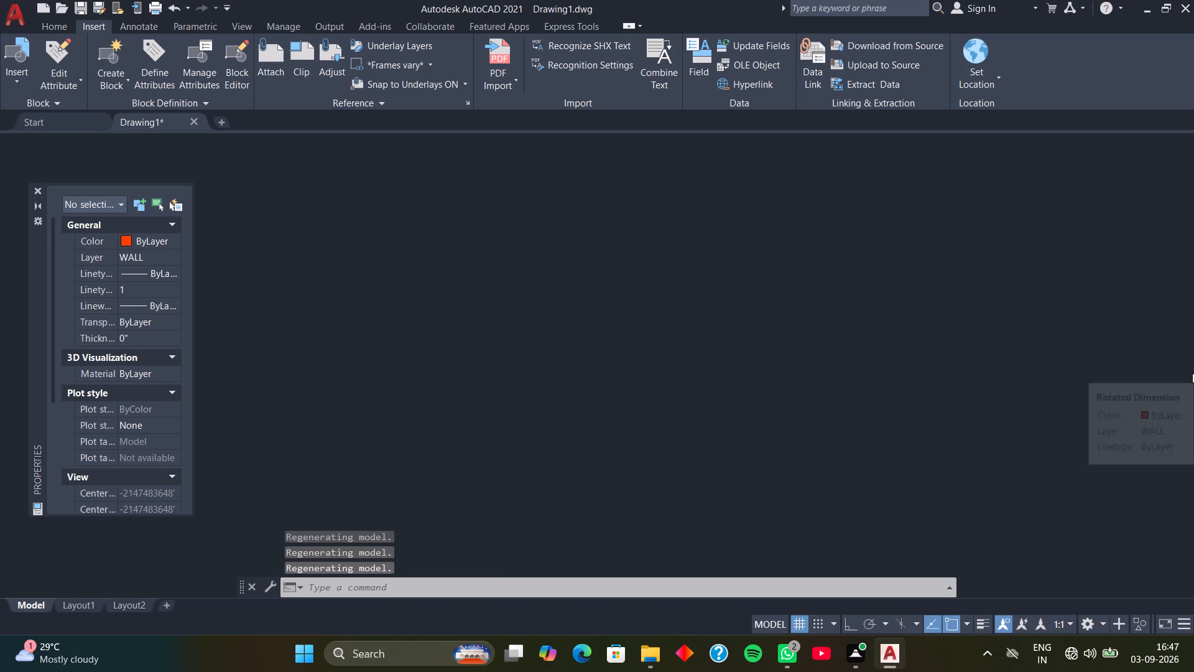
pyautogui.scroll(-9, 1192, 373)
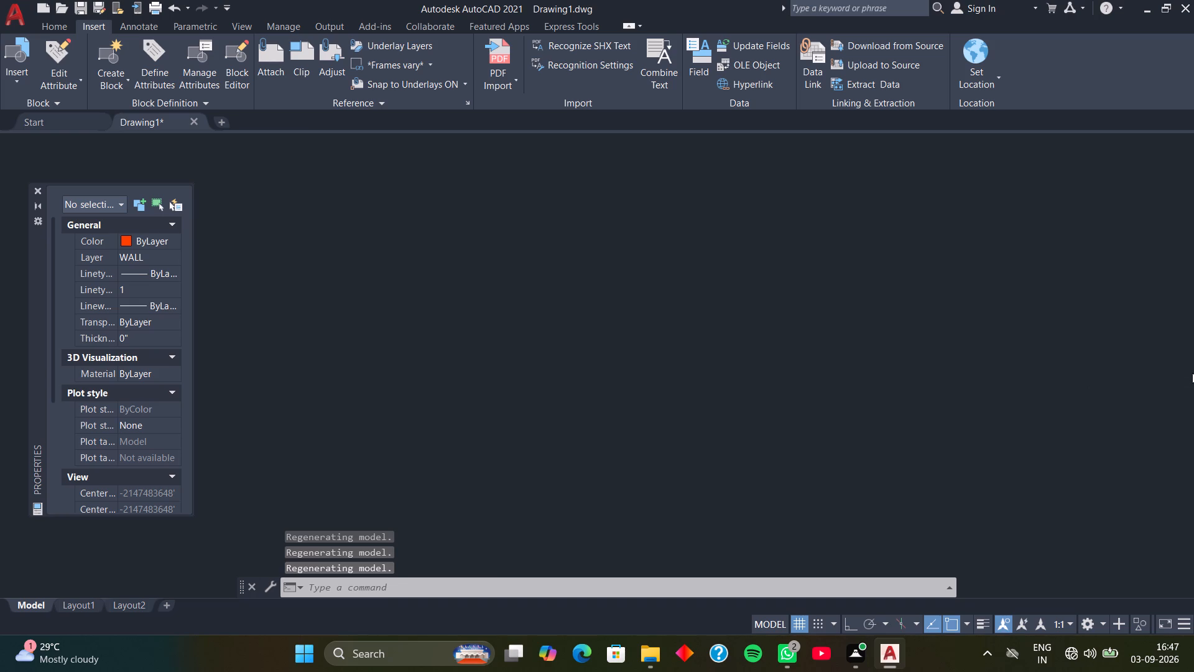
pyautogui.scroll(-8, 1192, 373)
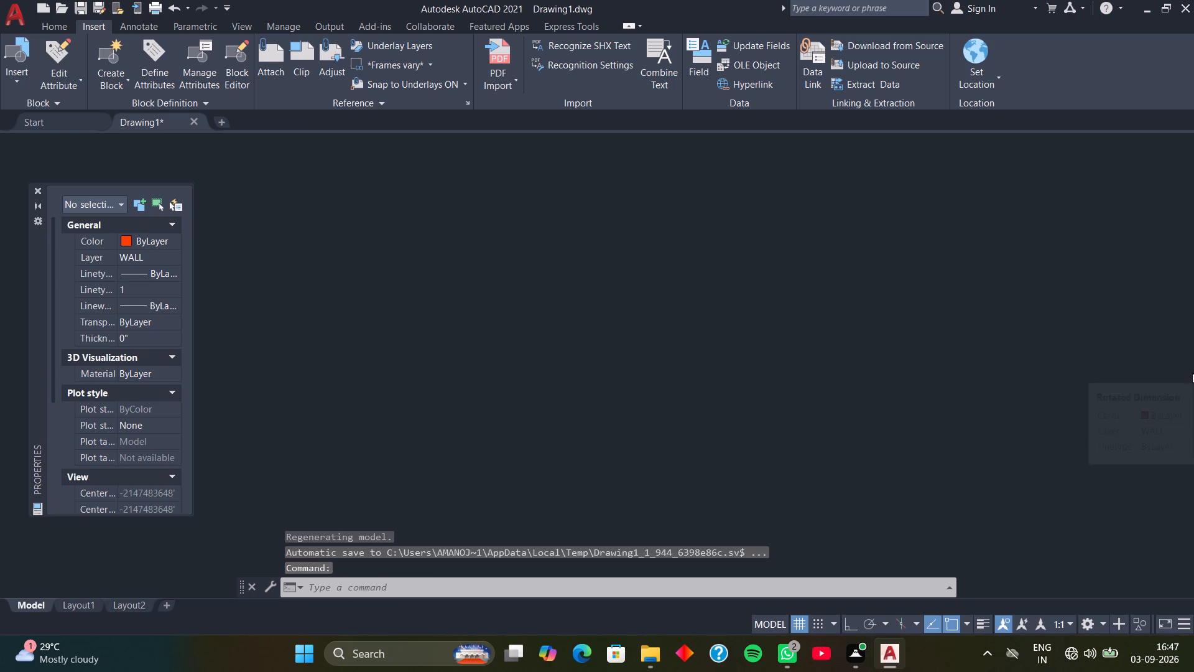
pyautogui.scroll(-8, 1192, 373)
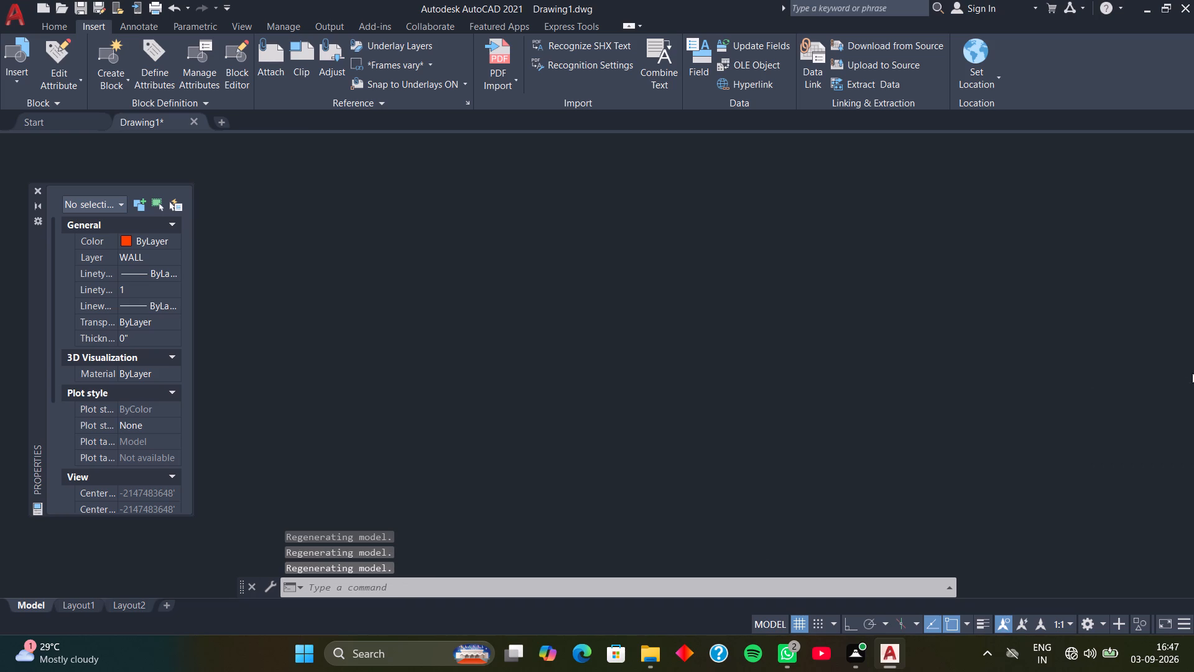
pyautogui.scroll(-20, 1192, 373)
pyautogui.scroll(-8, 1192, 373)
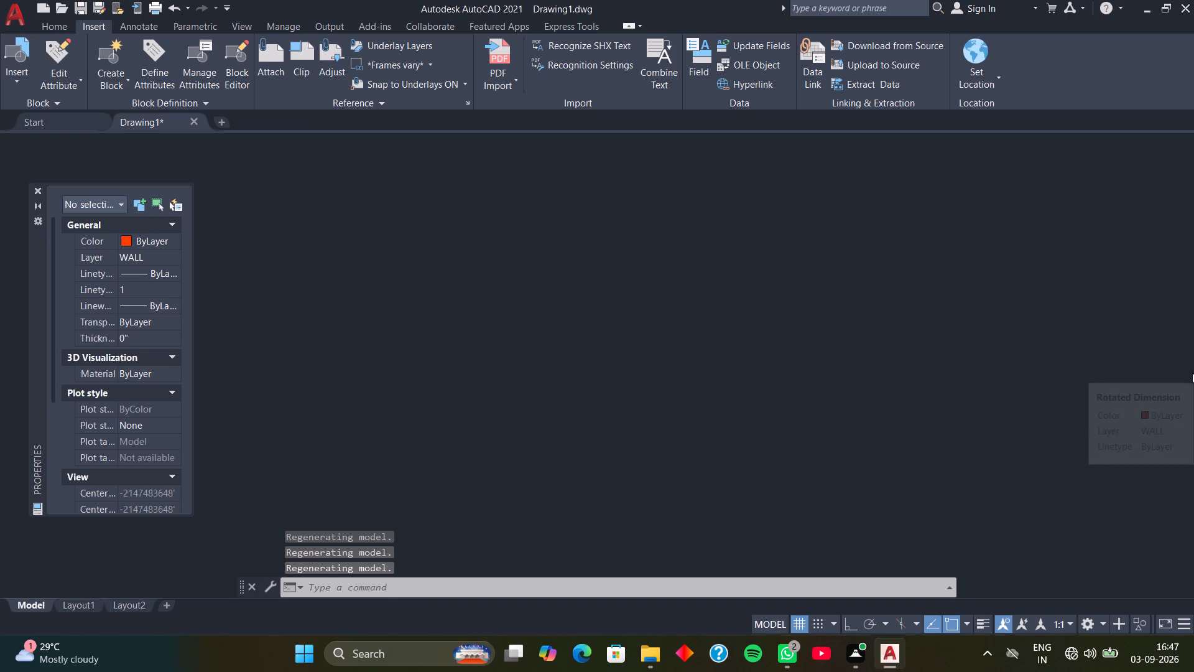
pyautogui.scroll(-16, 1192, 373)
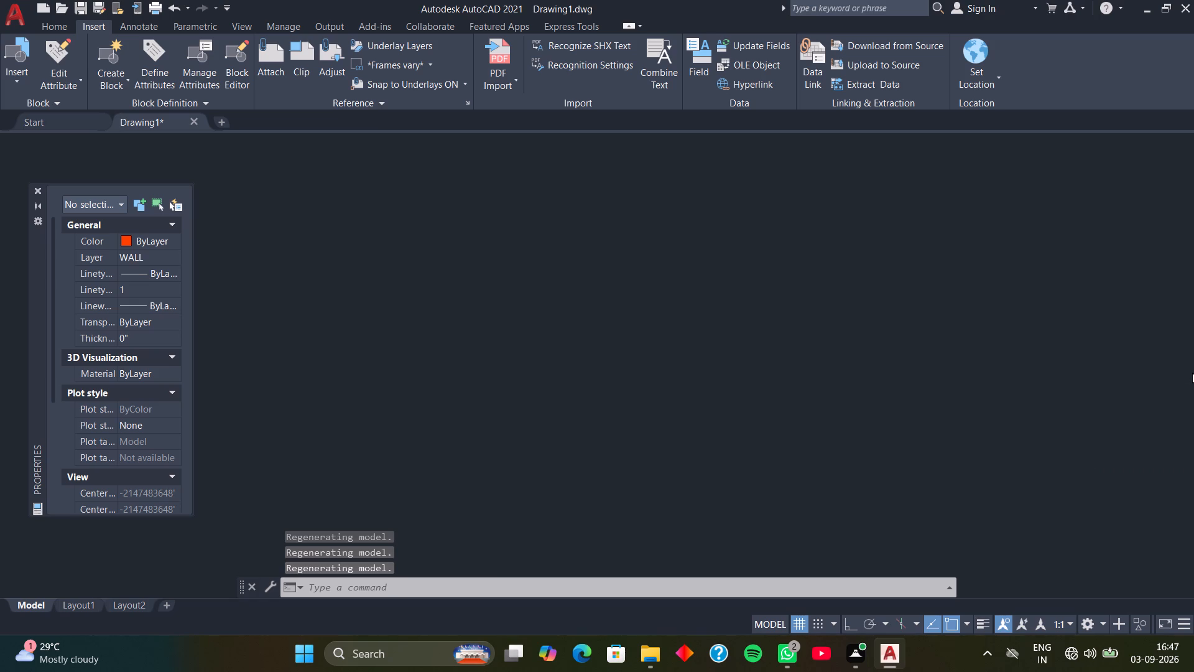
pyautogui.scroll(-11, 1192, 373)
# Examine the widest extents of Drawing1's model space around the rotated dimension on layer WALL for the missing drawing geometry.
pyautogui.scroll(-17, 1192, 373)
pyautogui.scroll(-6, 1192, 373)
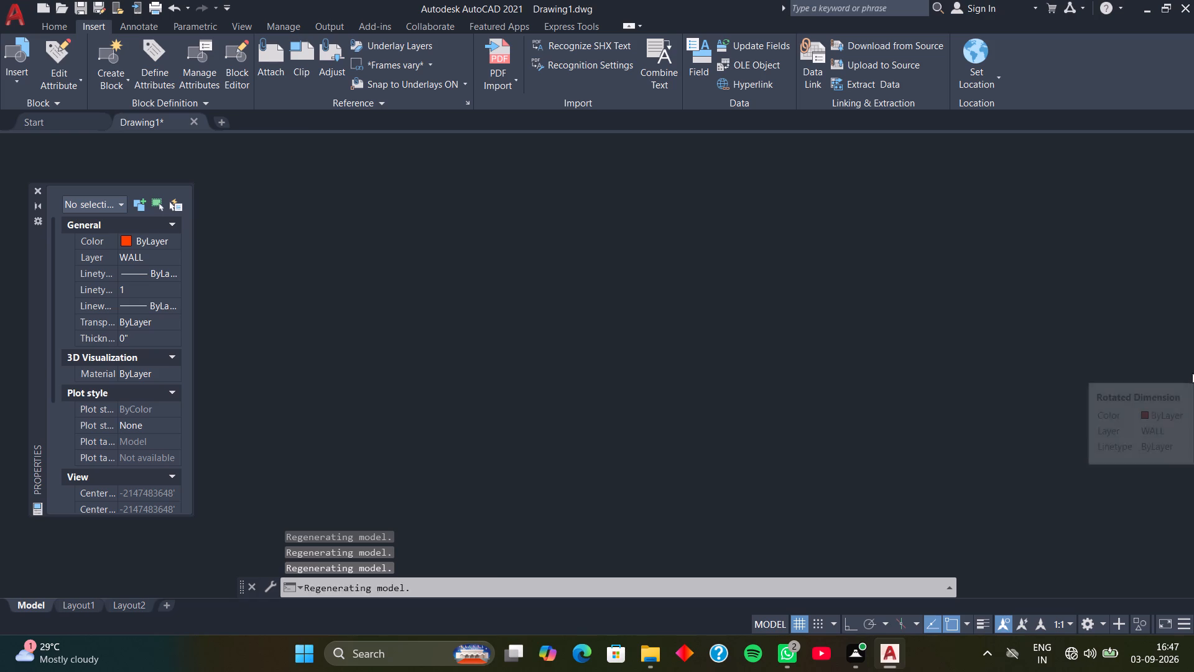
pyautogui.scroll(-10, 1192, 373)
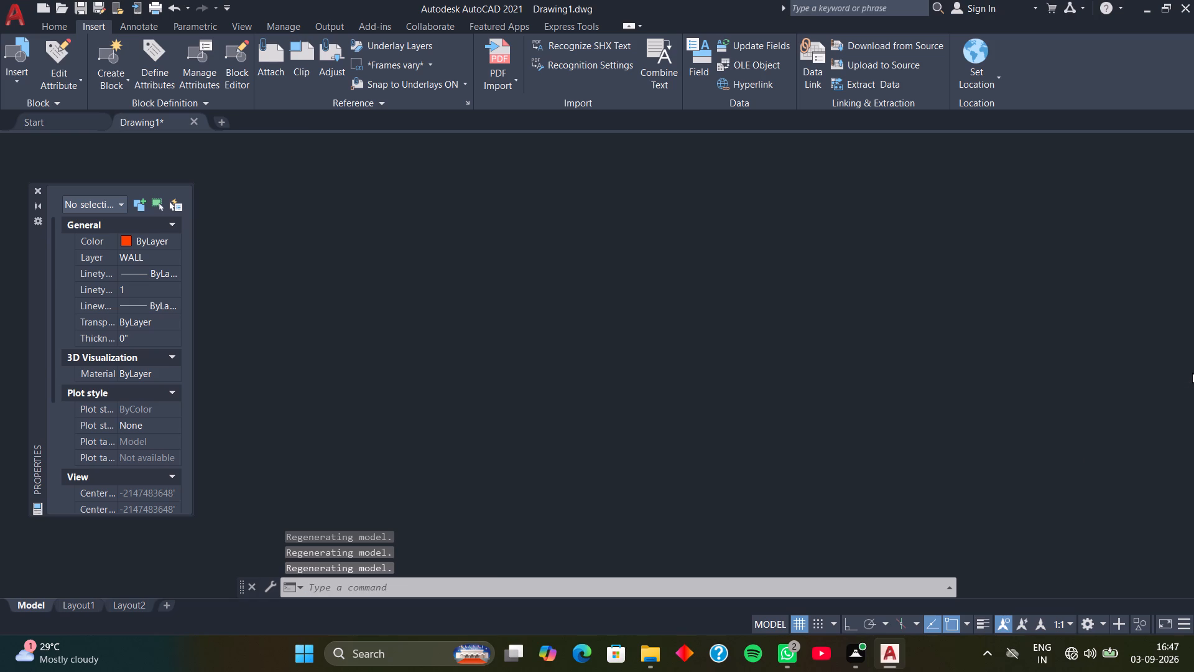
pyautogui.scroll(-5, 1192, 373)
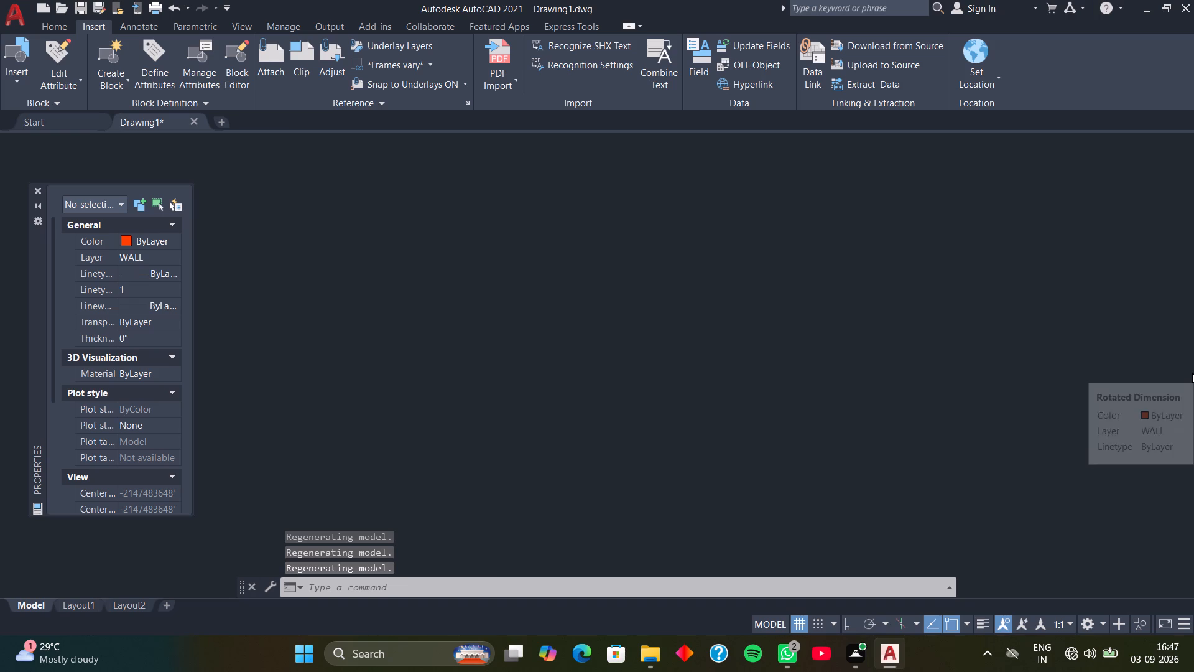
pyautogui.scroll(-4, 1192, 373)
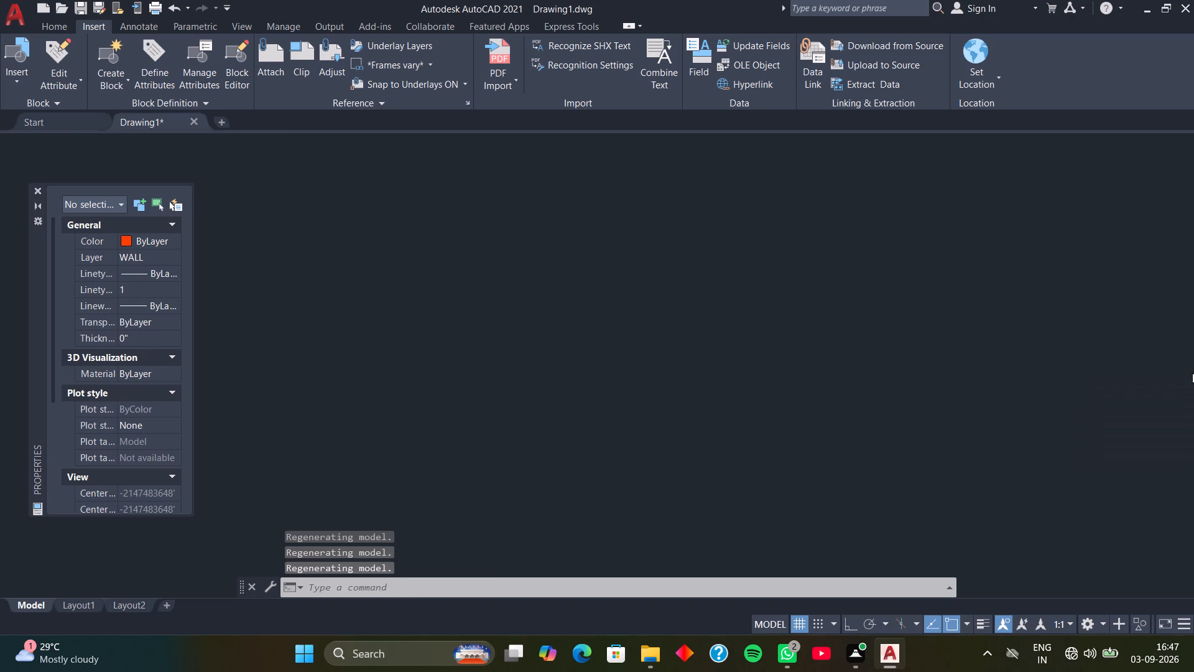
pyautogui.scroll(-19, 1192, 373)
pyautogui.scroll(-17, 1192, 373)
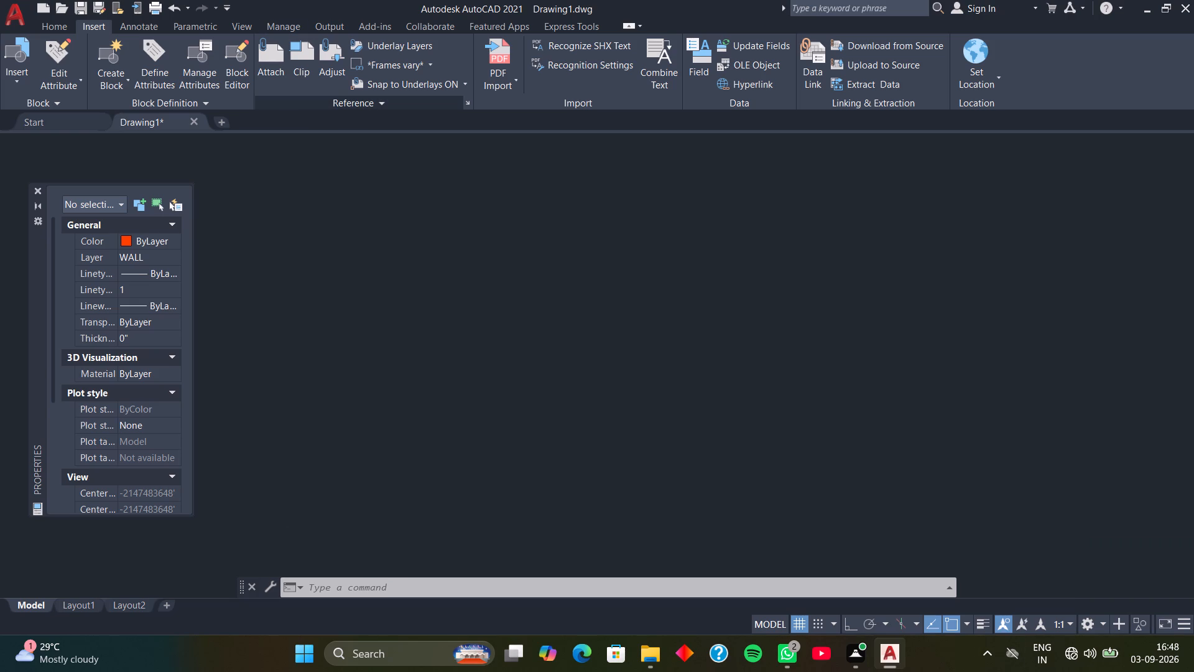
# Examine progressively smaller areas of Drawing1's model space at close range for the existing drawing geometry.
pyautogui.scroll(3, 486, 457)
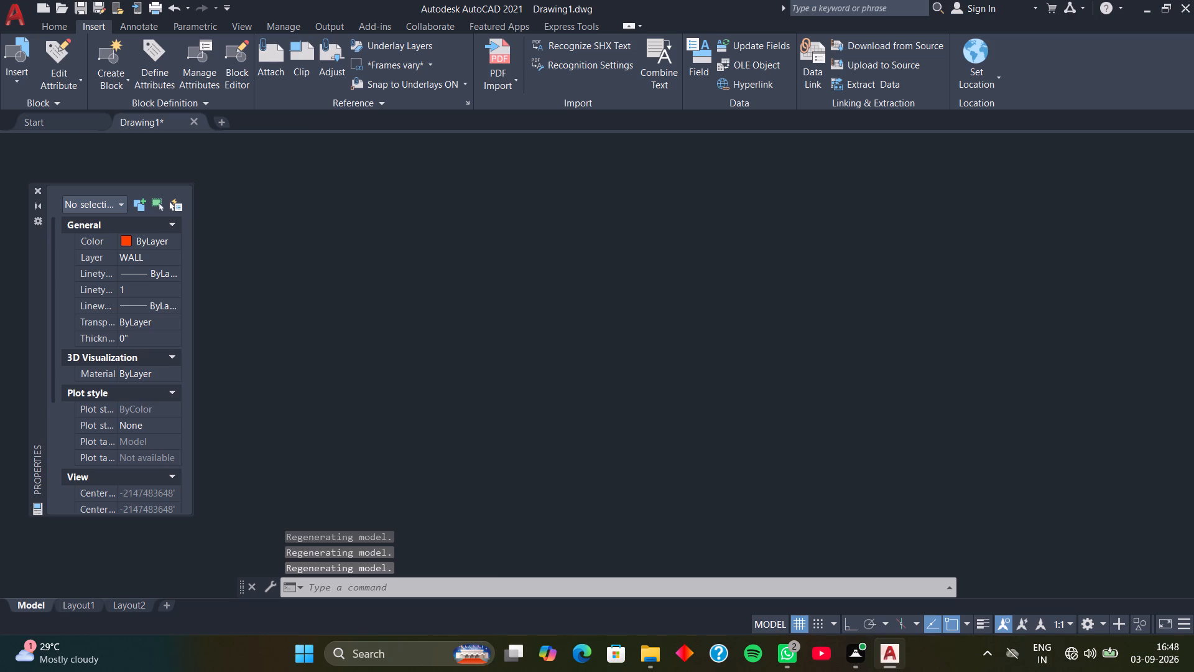
pyautogui.scroll(6, 456, 278)
pyautogui.scroll(2, 382, 220)
pyautogui.scroll(17, 402, 311)
pyautogui.scroll(20, 402, 310)
pyautogui.scroll(19, 402, 309)
pyautogui.scroll(17, 402, 309)
pyautogui.scroll(16, 402, 309)
pyautogui.scroll(5, 402, 309)
pyautogui.scroll(19, 402, 309)
pyautogui.scroll(8, 402, 309)
pyautogui.scroll(14, 402, 309)
pyautogui.scroll(16, 402, 309)
pyautogui.scroll(9, 402, 309)
pyautogui.scroll(20, 402, 309)
pyautogui.scroll(20, 402, 309)
pyautogui.scroll(20, 402, 307)
pyautogui.scroll(16, 402, 307)
pyautogui.scroll(20, 402, 307)
pyautogui.scroll(19, 402, 307)
pyautogui.scroll(19, 402, 307)
pyautogui.scroll(16, 402, 307)
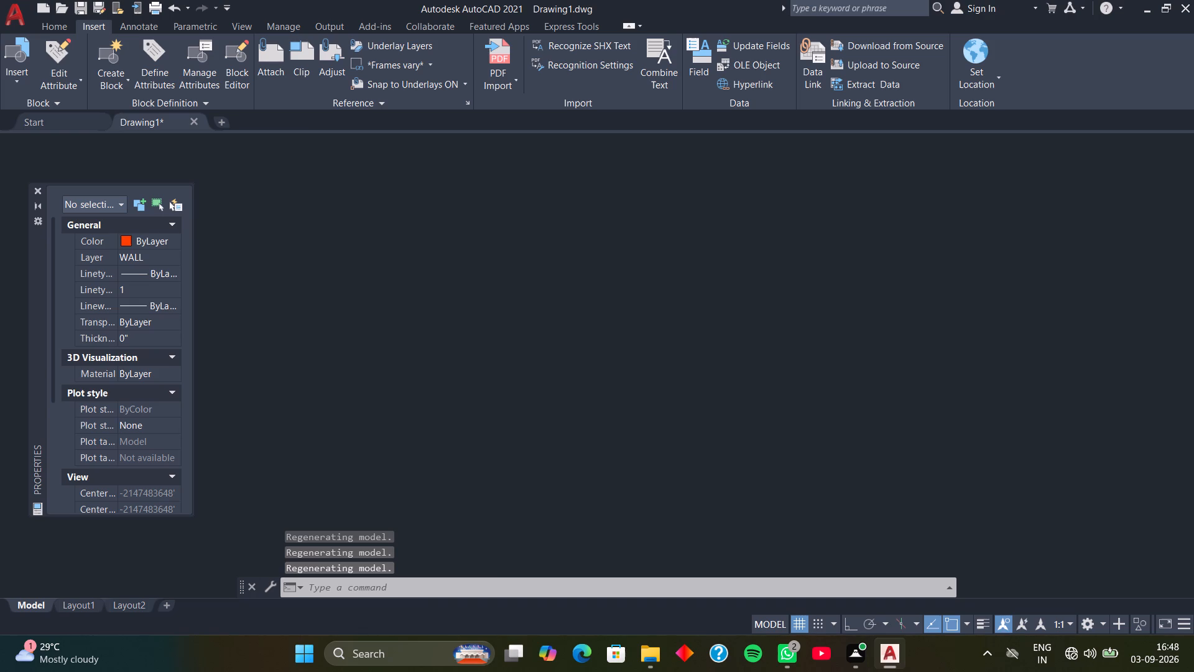
pyautogui.scroll(20, 402, 307)
pyautogui.scroll(18, 402, 307)
pyautogui.scroll(18, 402, 307)
pyautogui.scroll(16, 402, 307)
pyautogui.scroll(15, 402, 307)
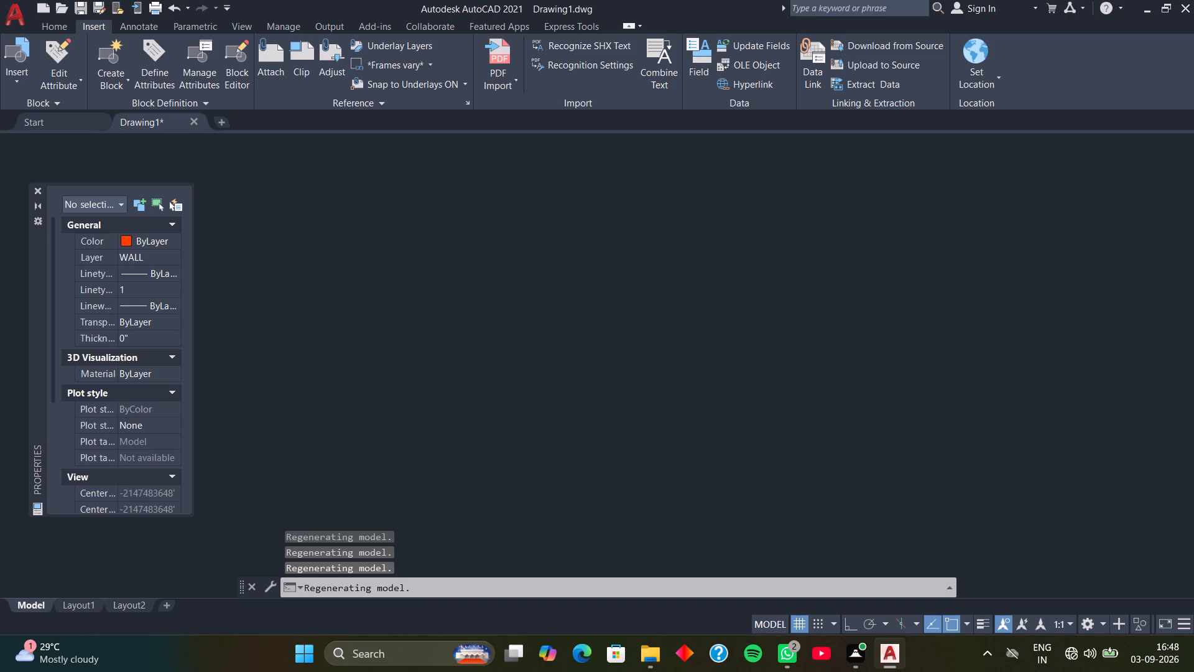
pyautogui.scroll(20, 402, 307)
pyautogui.scroll(2, 402, 307)
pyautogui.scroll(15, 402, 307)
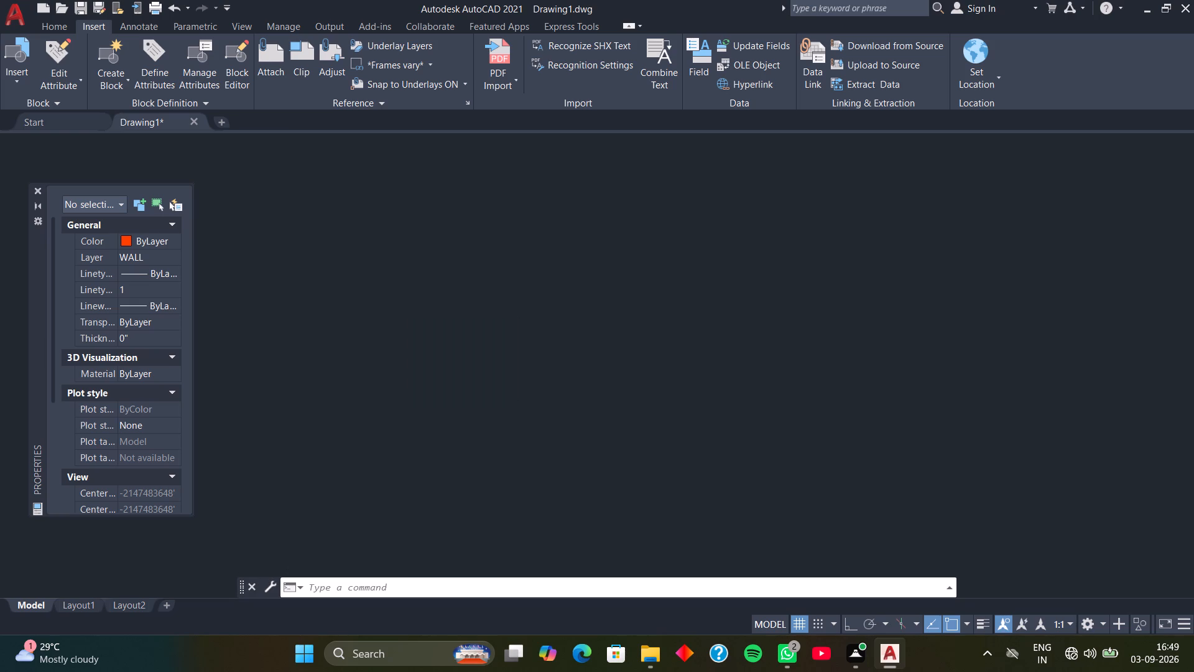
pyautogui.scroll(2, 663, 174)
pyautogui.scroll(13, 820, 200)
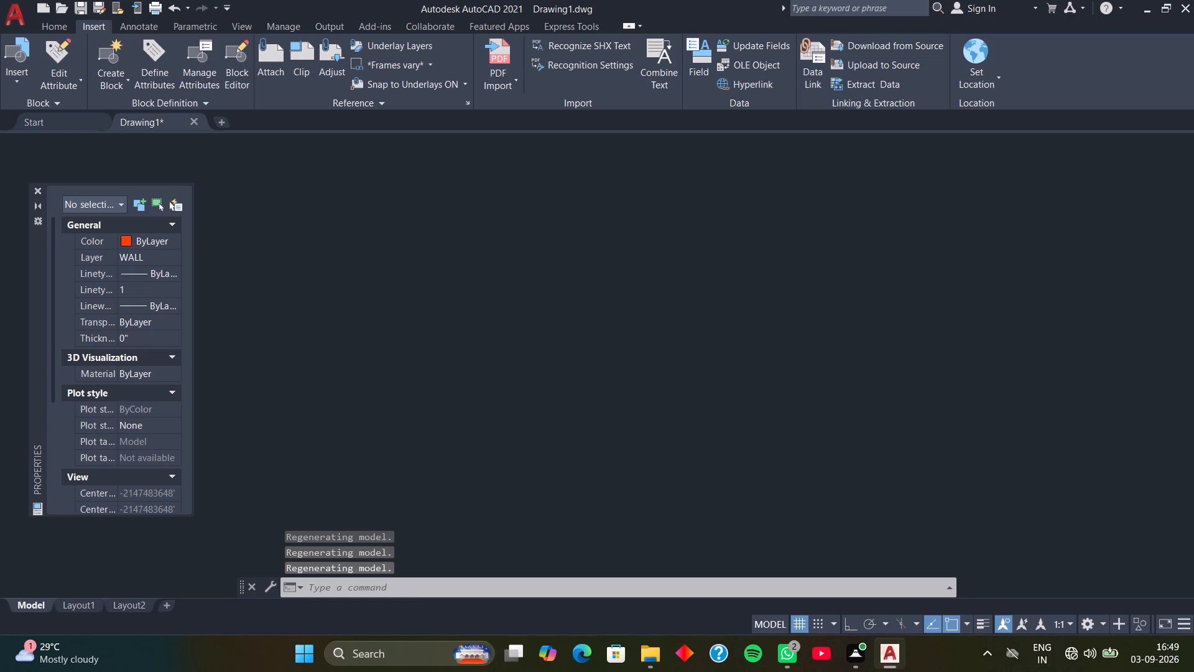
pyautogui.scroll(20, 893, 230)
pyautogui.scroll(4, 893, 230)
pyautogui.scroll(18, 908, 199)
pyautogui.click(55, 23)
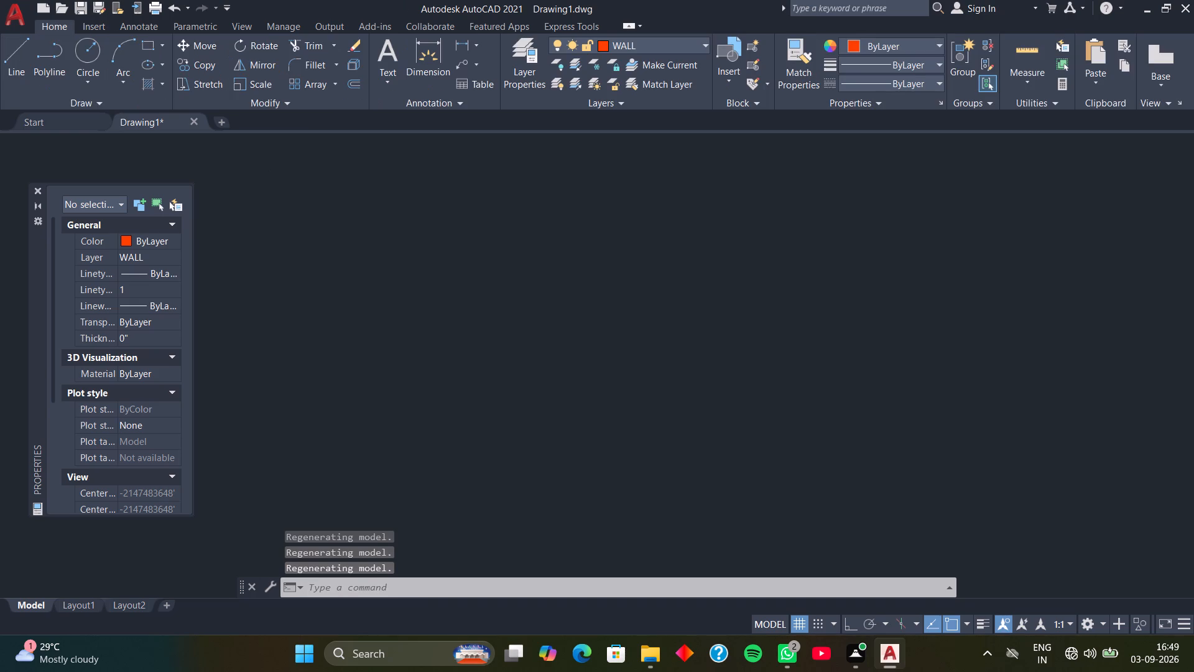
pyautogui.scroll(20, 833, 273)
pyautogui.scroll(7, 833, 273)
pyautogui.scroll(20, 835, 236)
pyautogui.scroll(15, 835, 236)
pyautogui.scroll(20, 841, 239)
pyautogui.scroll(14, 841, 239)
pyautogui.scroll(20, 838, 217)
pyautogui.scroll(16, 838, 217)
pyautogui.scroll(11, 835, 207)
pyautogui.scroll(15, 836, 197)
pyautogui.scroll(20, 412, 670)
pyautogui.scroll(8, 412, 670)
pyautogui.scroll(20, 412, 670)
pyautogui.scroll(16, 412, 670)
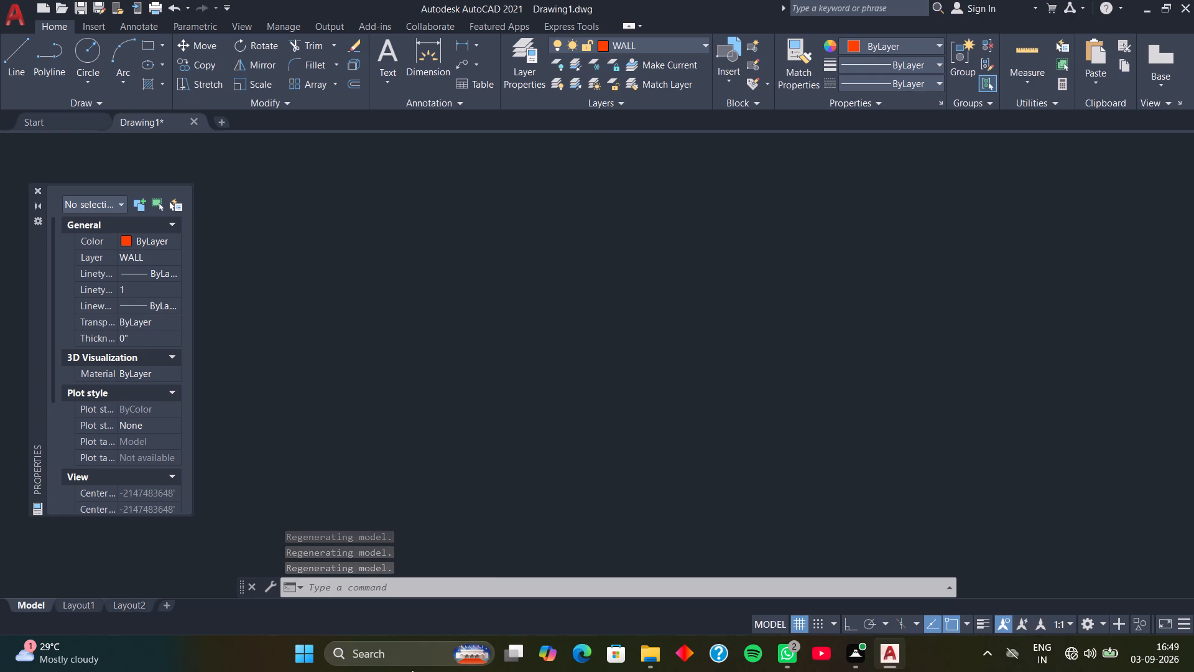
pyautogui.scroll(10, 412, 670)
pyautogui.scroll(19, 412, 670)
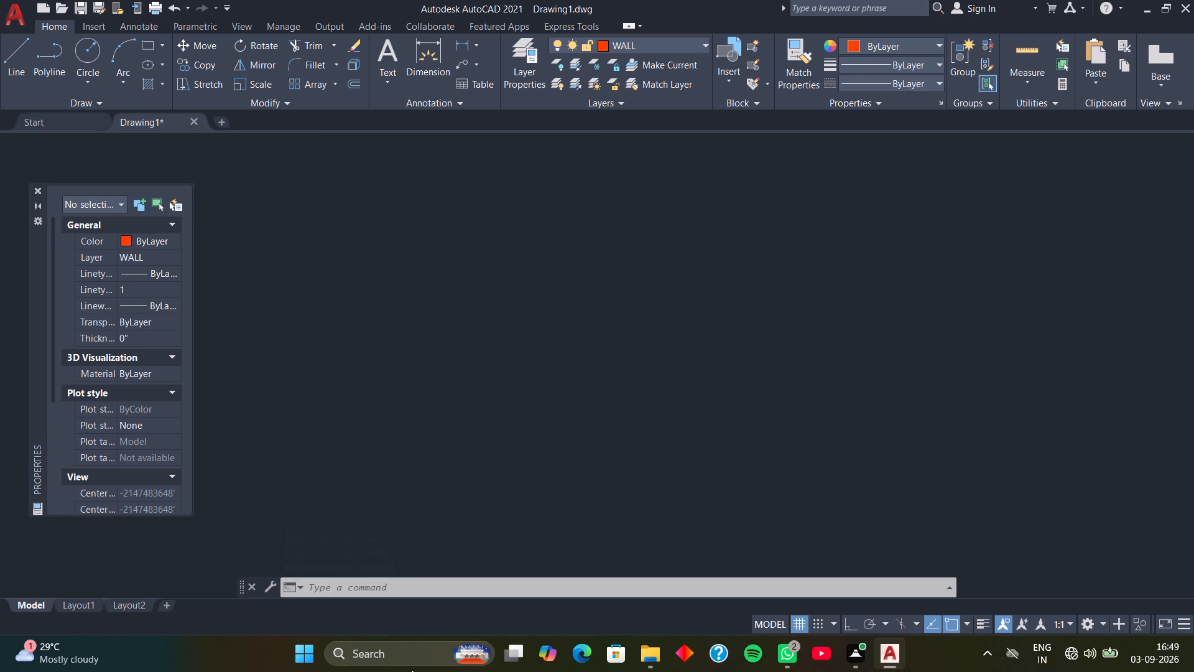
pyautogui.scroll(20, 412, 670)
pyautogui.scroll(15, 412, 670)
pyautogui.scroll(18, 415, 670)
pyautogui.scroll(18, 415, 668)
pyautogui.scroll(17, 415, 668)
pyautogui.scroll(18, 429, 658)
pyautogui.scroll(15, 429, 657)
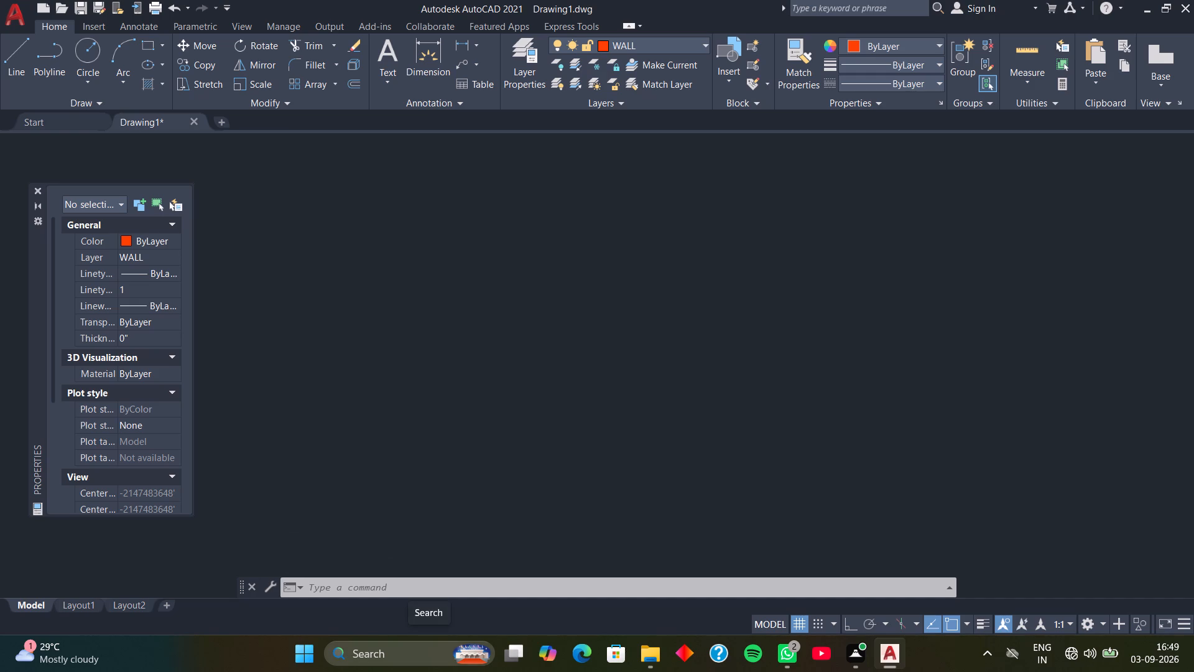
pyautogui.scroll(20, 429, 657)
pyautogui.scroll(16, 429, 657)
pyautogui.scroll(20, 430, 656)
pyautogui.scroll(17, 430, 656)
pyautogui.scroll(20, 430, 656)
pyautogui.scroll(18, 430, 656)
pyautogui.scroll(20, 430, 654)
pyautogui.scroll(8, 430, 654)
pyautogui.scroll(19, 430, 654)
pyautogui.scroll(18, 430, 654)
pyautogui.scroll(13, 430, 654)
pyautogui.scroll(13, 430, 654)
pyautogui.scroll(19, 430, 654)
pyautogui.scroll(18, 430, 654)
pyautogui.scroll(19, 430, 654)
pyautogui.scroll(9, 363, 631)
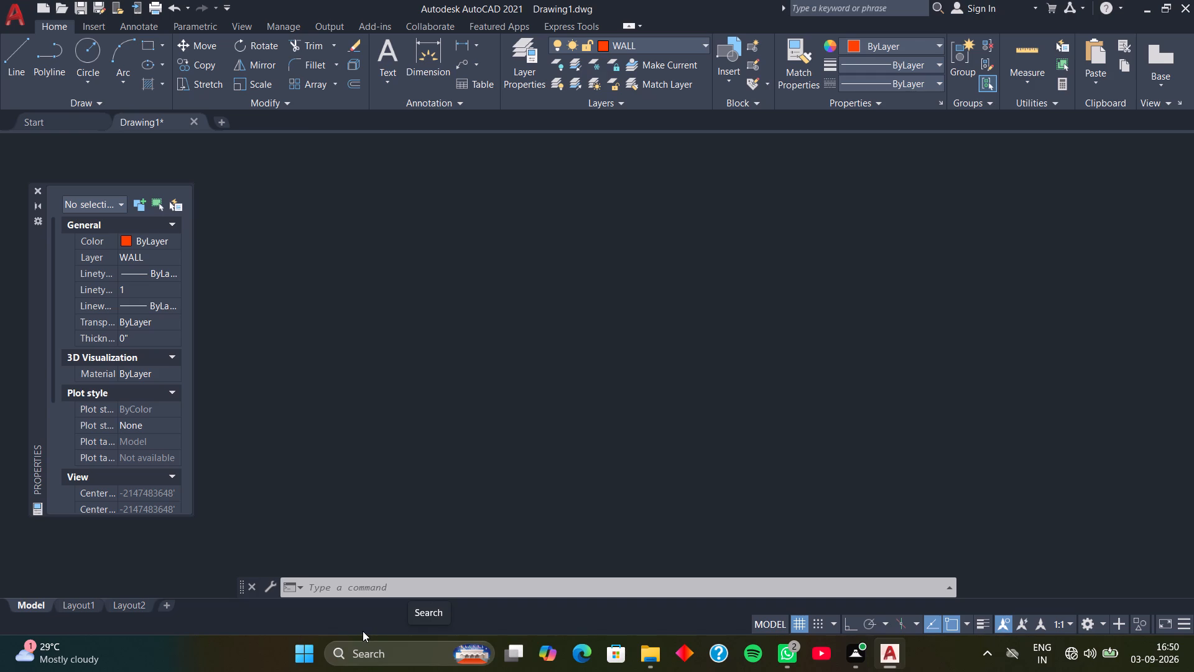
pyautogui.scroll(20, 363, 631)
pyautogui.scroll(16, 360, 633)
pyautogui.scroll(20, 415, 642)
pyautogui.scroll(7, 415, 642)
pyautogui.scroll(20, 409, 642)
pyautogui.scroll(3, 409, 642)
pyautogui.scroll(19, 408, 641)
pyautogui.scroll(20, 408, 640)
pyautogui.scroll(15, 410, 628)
# Examine ever smaller areas of Drawing1's empty model space at close range for the missing drawing geometry.
pyautogui.scroll(15, 842, 396)
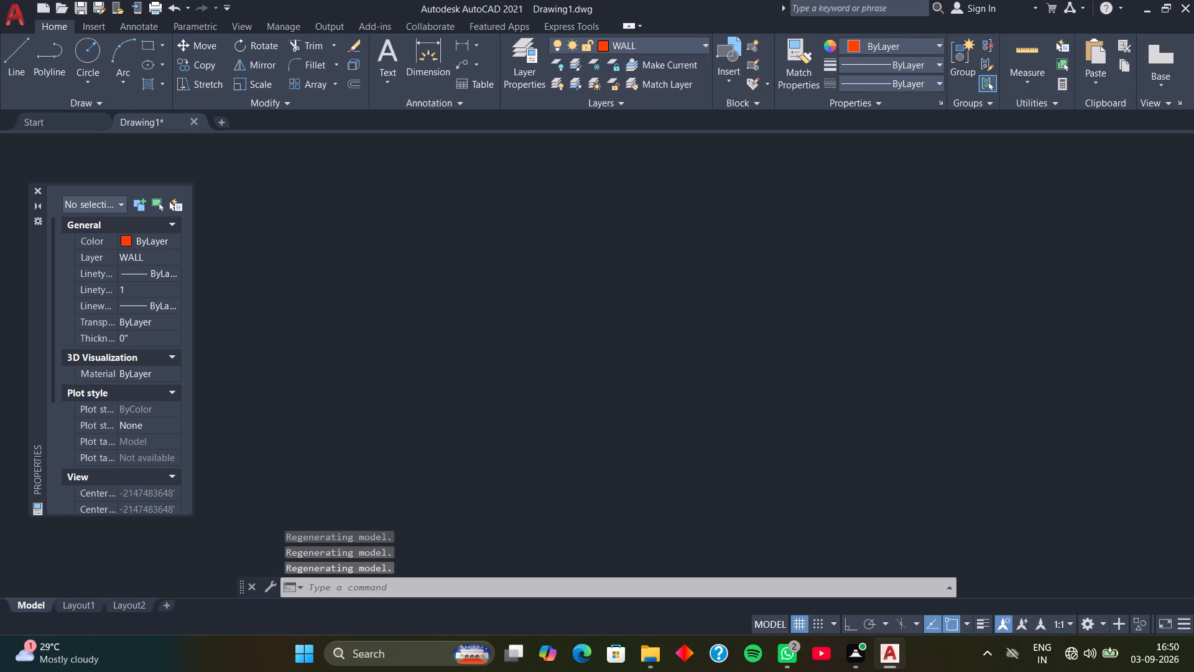
pyautogui.scroll(3, 796, 297)
pyautogui.scroll(19, 788, 310)
pyautogui.scroll(2, 781, 300)
pyautogui.scroll(-1, 781, 300)
pyautogui.scroll(14, 781, 300)
pyautogui.scroll(5, 705, 352)
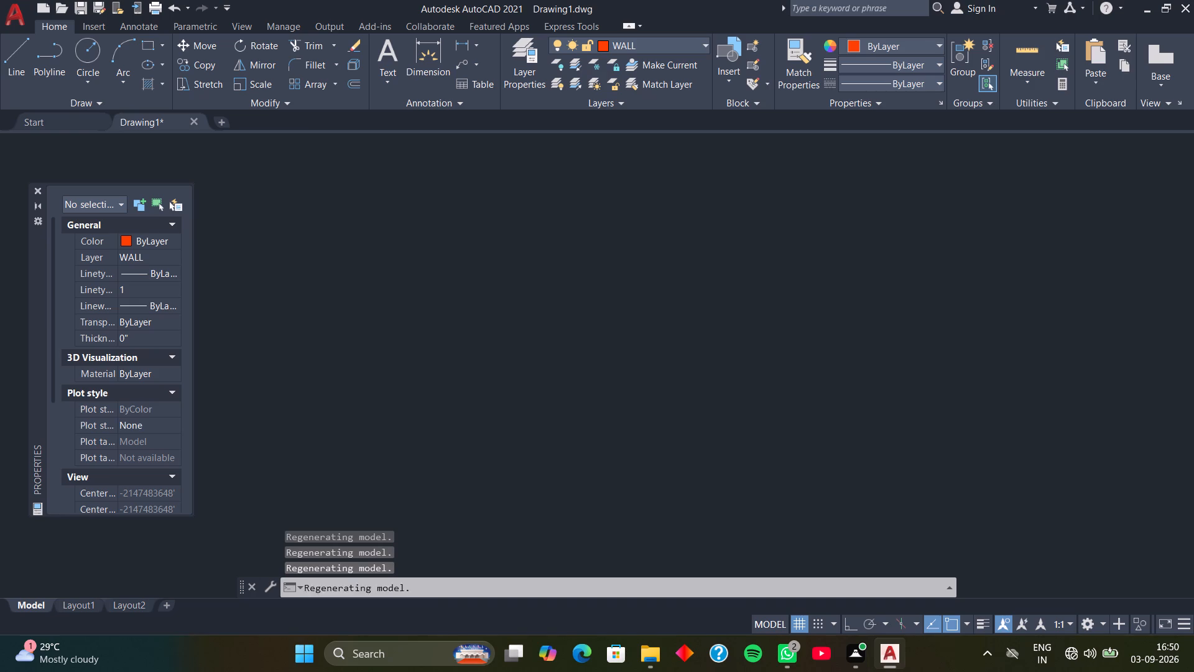
pyautogui.scroll(20, 694, 340)
pyautogui.scroll(12, 690, 339)
pyautogui.scroll(12, 690, 336)
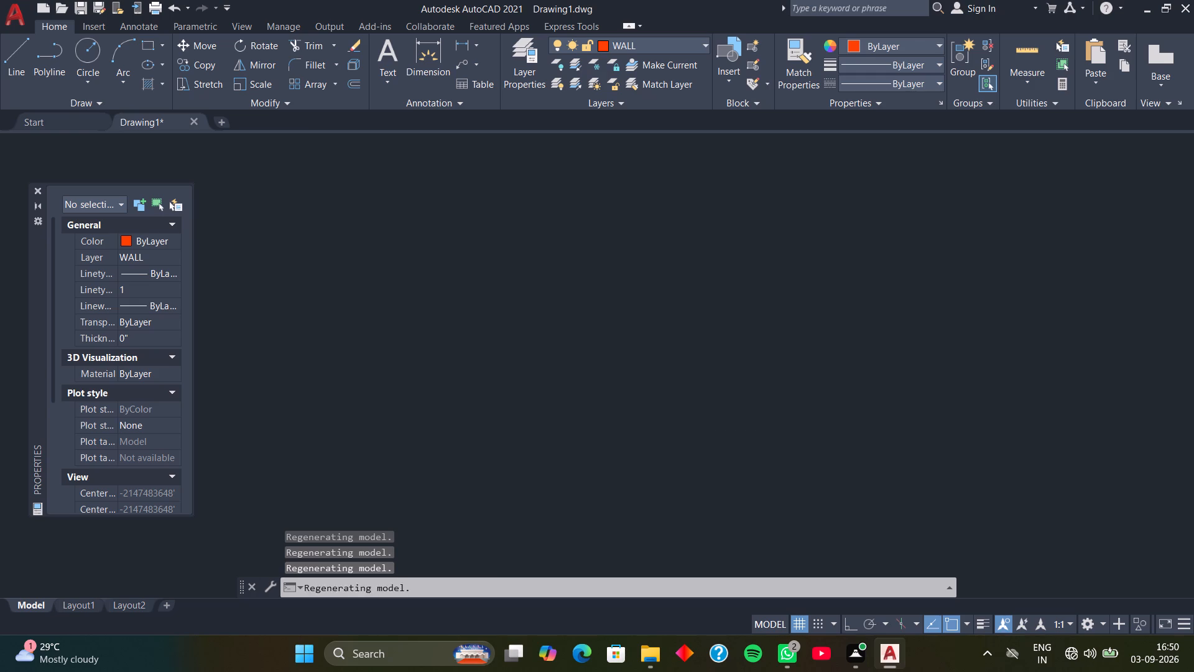
pyautogui.scroll(17, 690, 334)
pyautogui.scroll(20, 685, 335)
pyautogui.scroll(20, 685, 335)
pyautogui.scroll(20, 685, 332)
pyautogui.scroll(9, 685, 332)
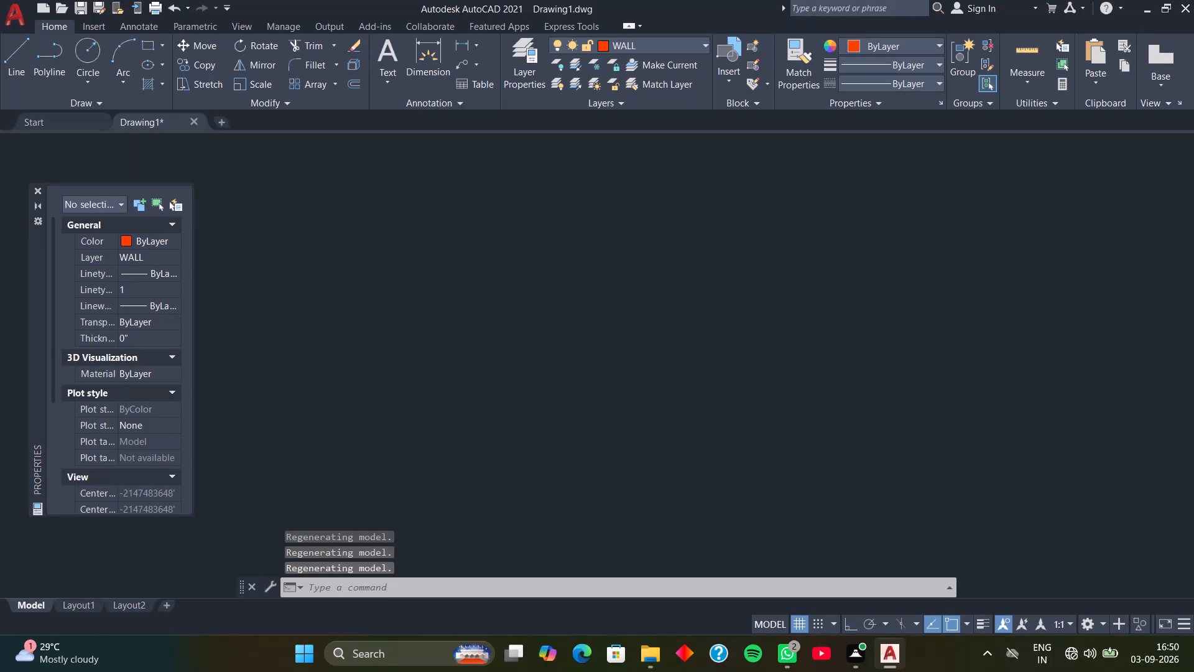
pyautogui.scroll(6, 685, 331)
pyautogui.scroll(18, 685, 331)
pyautogui.scroll(6, 685, 331)
pyautogui.scroll(15, 680, 304)
pyautogui.scroll(20, 679, 294)
pyautogui.scroll(6, 679, 294)
pyautogui.scroll(20, 657, 261)
pyautogui.scroll(6, 657, 261)
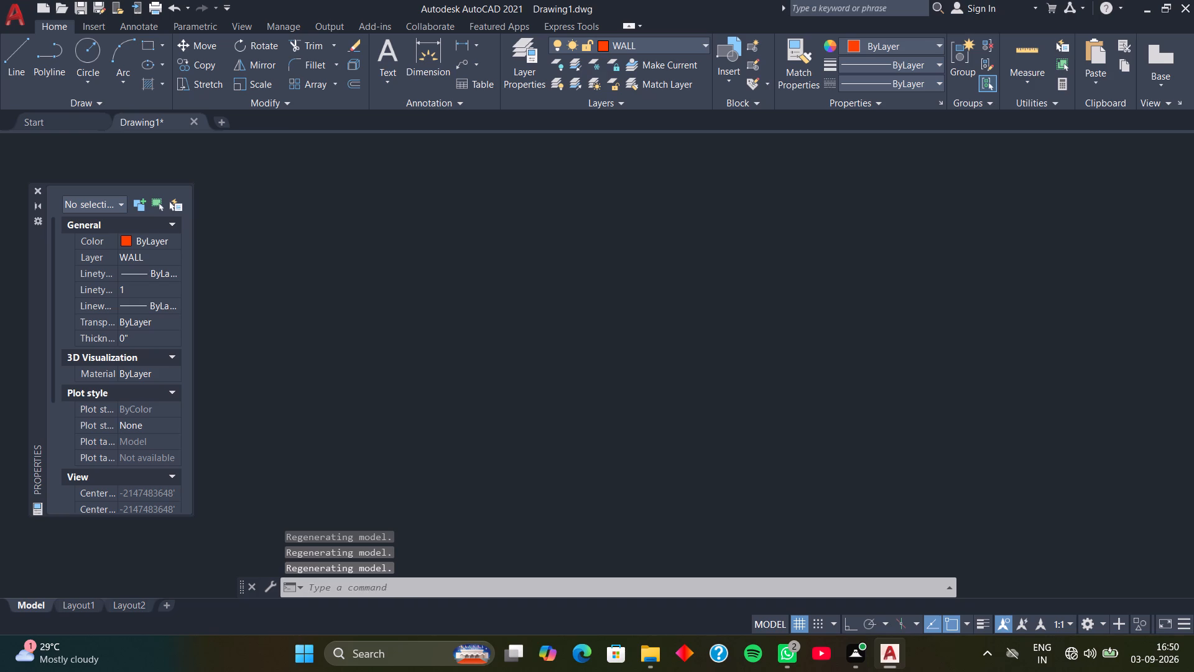
pyautogui.scroll(15, 656, 257)
pyautogui.scroll(4, 635, 90)
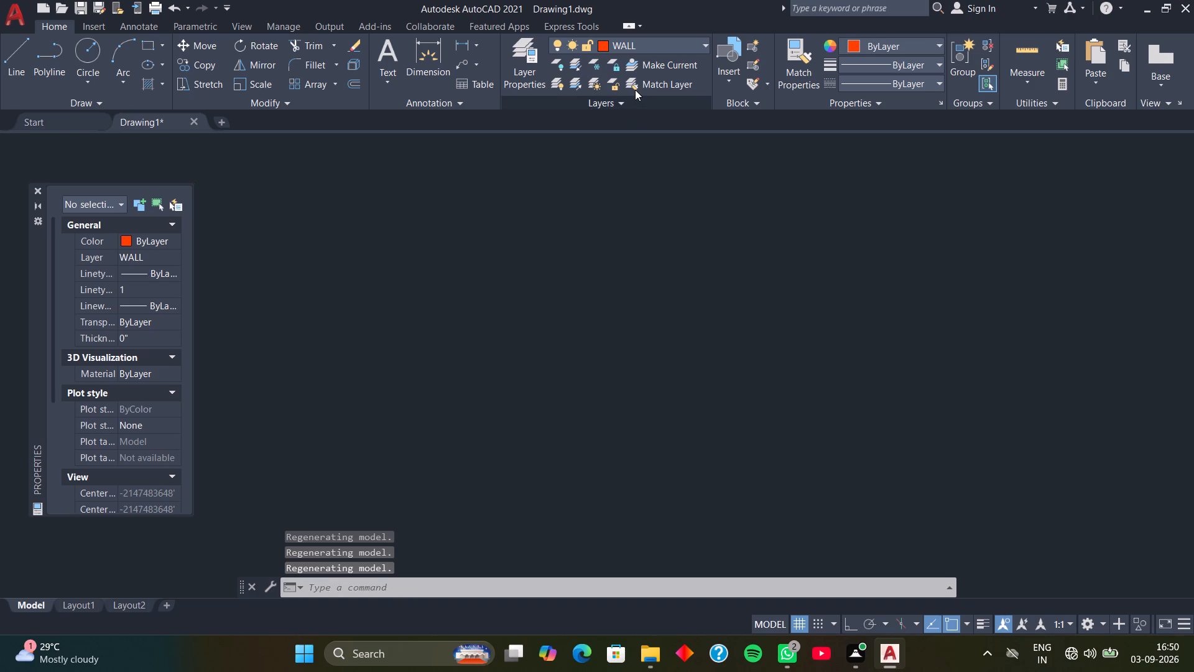
pyautogui.scroll(9, 635, 90)
pyautogui.scroll(4, 627, 39)
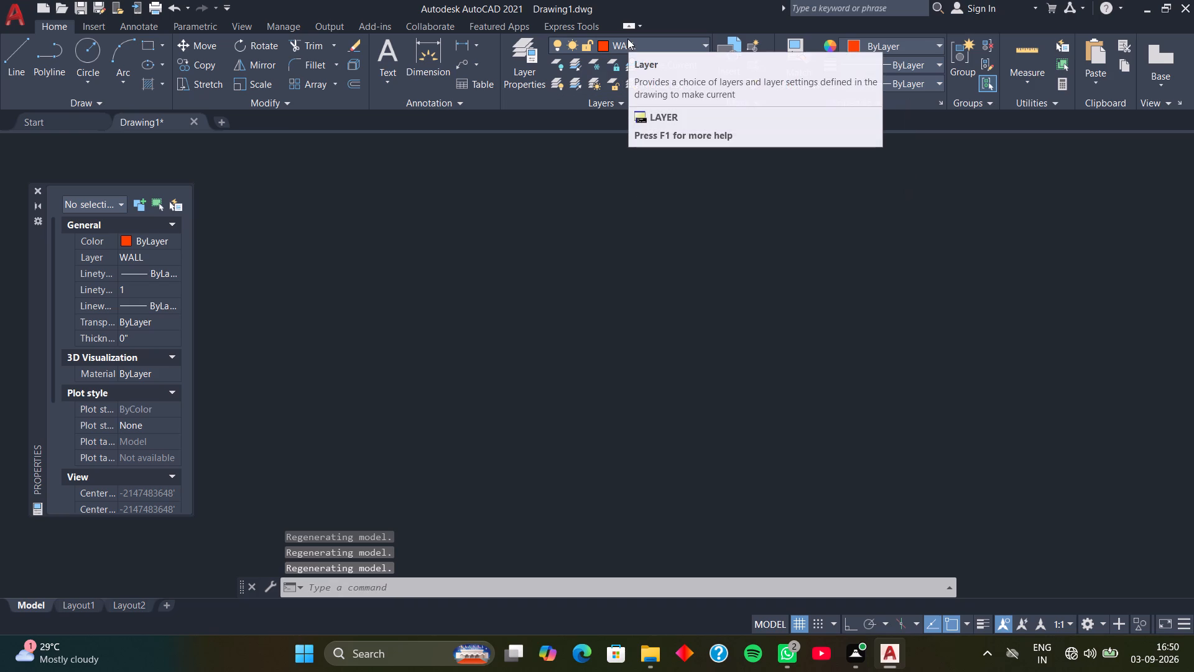
pyautogui.scroll(11, 627, 37)
pyautogui.scroll(7, 397, 671)
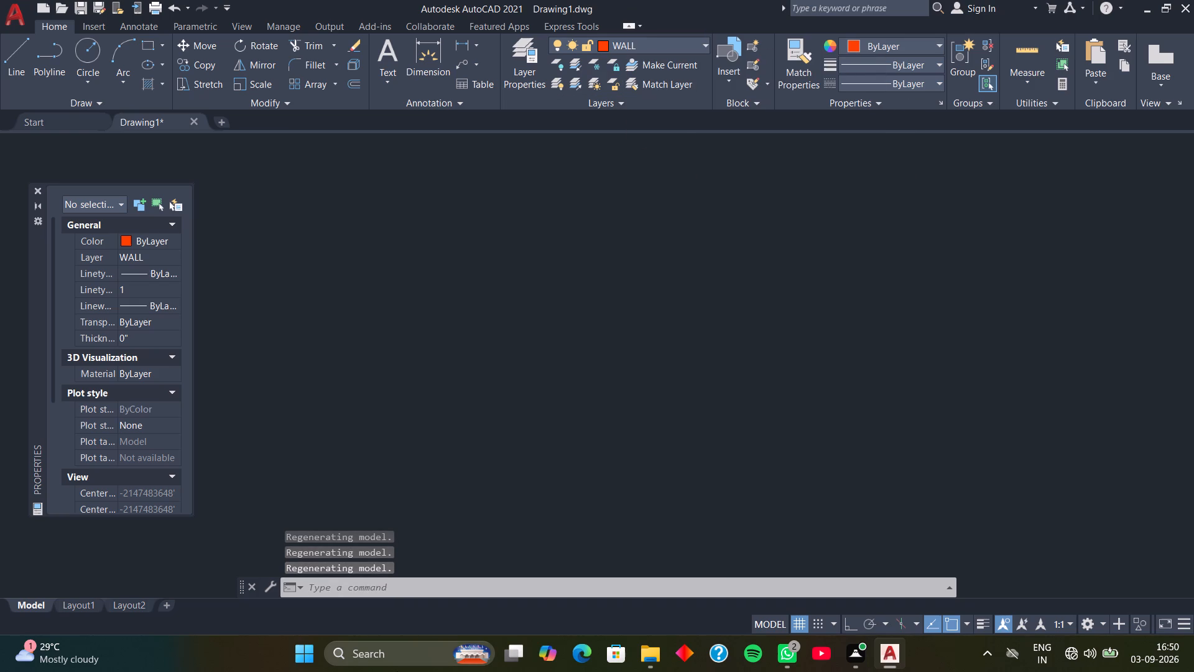
pyautogui.scroll(20, 397, 671)
pyautogui.scroll(6, 397, 671)
pyautogui.scroll(20, 397, 671)
pyautogui.scroll(5, 397, 671)
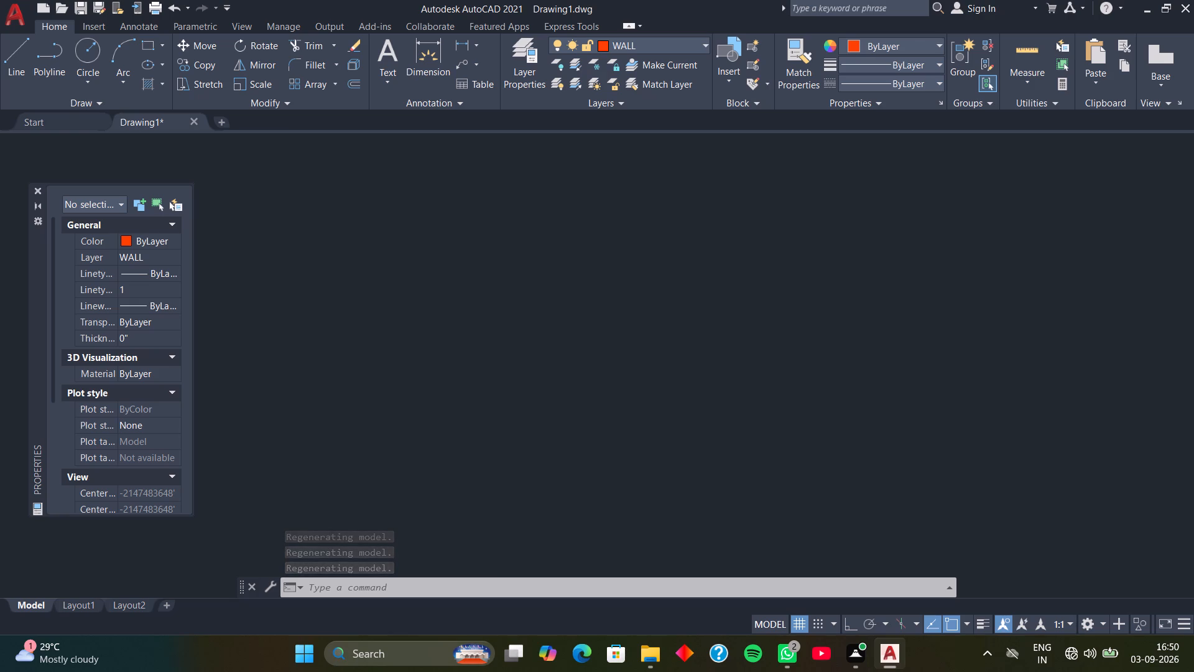
pyautogui.scroll(20, 394, 650)
pyautogui.scroll(4, 394, 650)
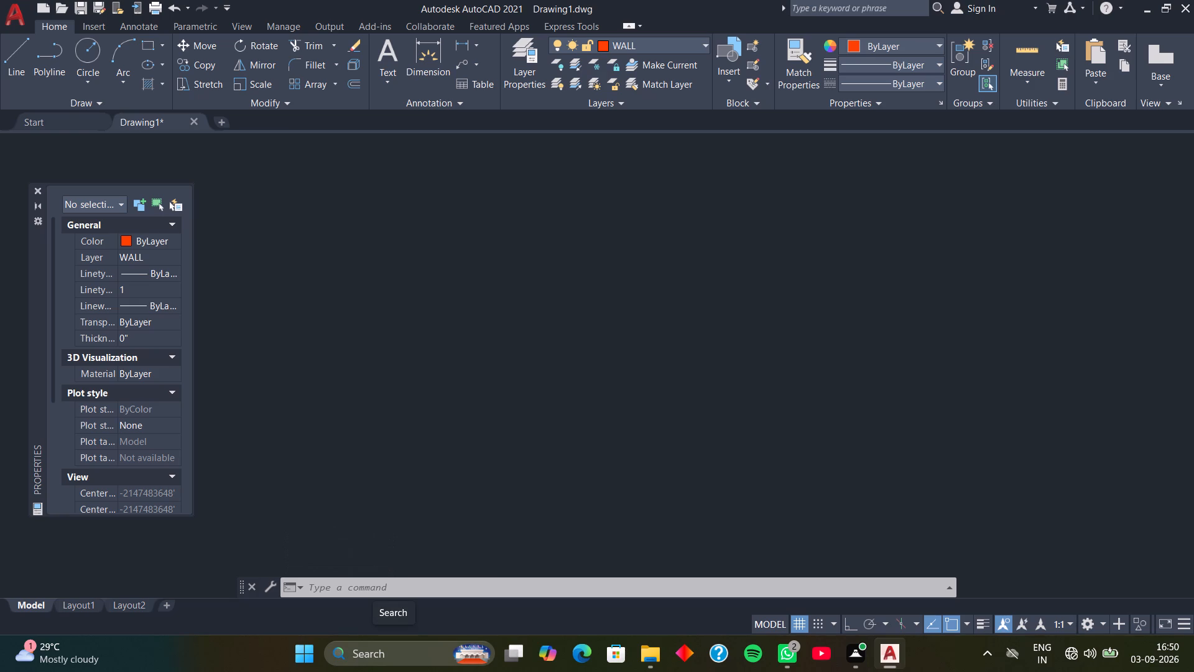
pyautogui.scroll(18, 389, 641)
pyautogui.scroll(6, 389, 640)
pyautogui.scroll(1, 629, 464)
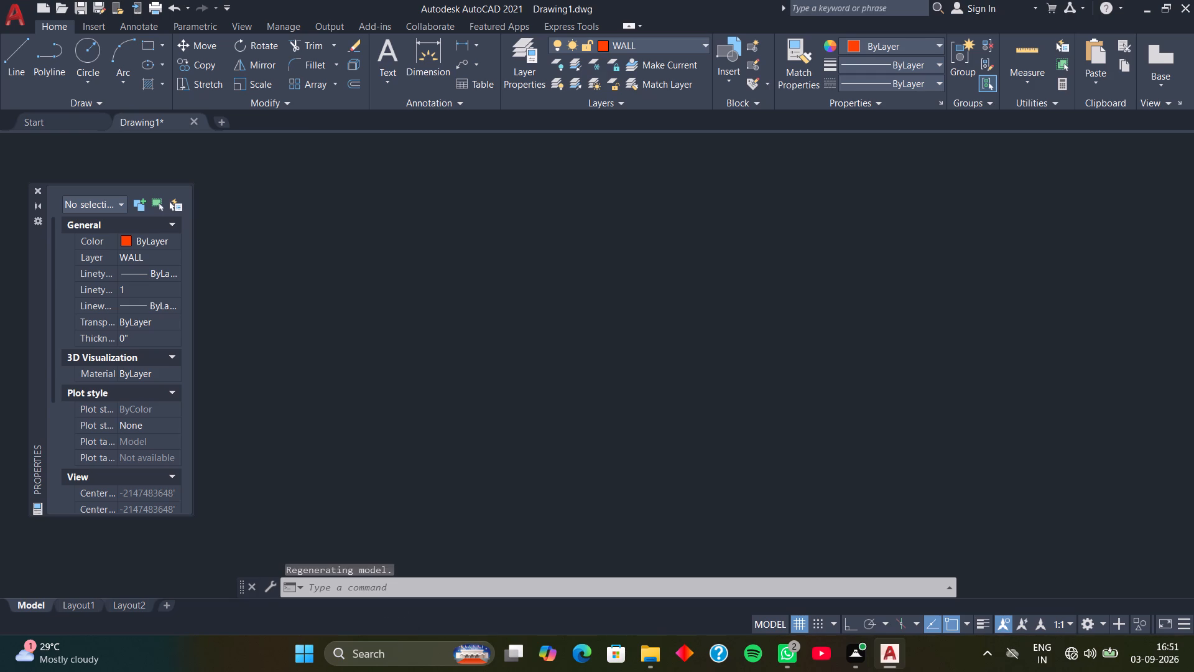
pyautogui.scroll(10, 625, 363)
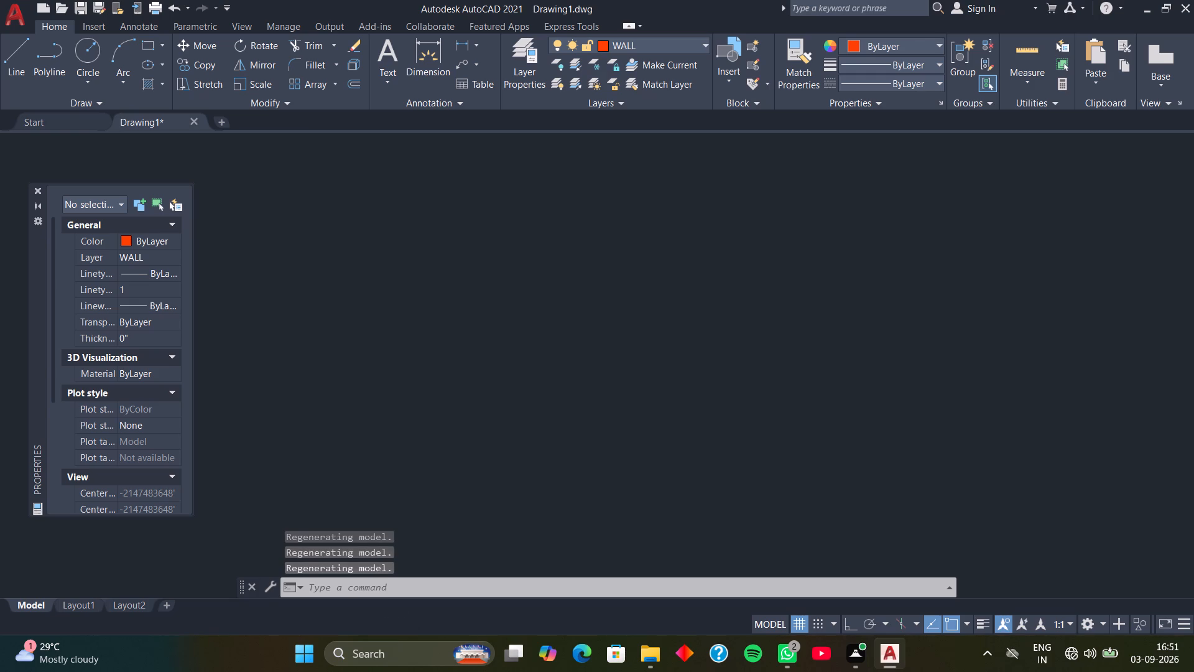
pyautogui.scroll(16, 625, 357)
pyautogui.scroll(16, 625, 357)
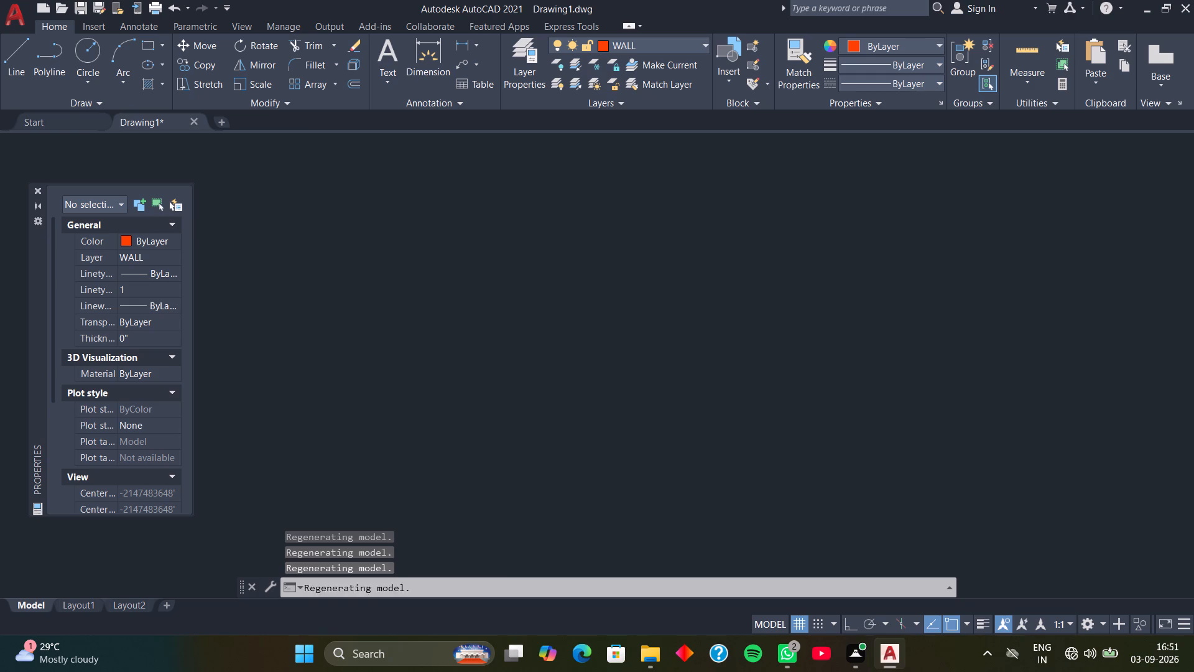
pyautogui.scroll(19, 627, 353)
pyautogui.scroll(12, 627, 353)
pyautogui.scroll(5, 567, 279)
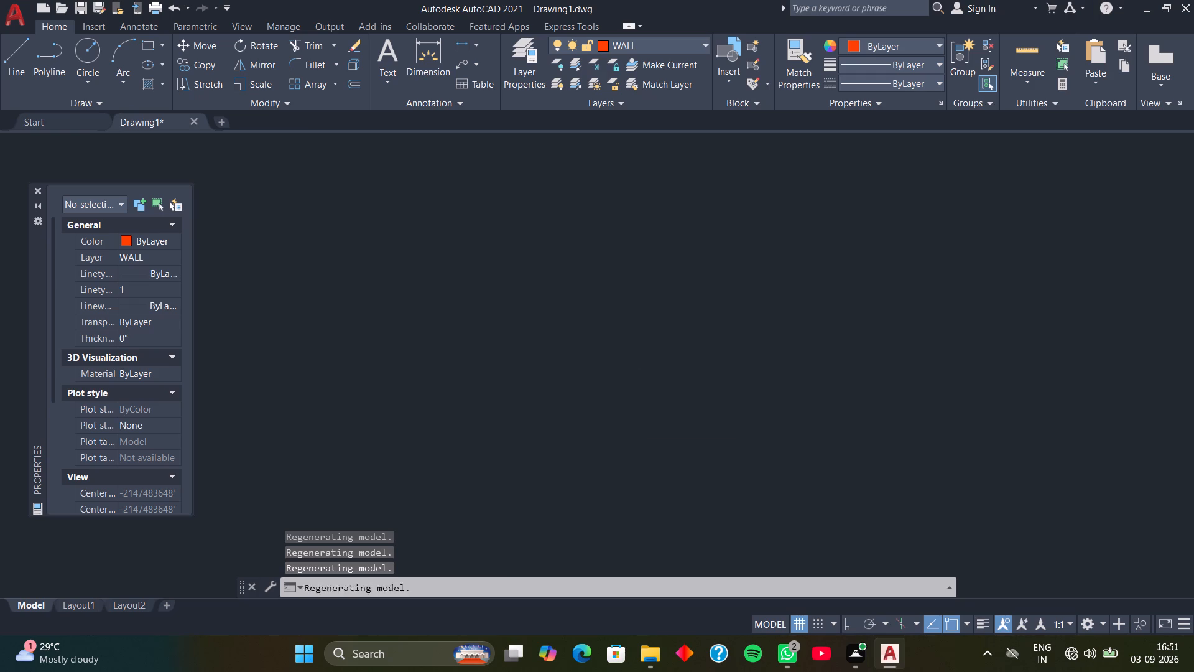
pyautogui.scroll(18, 567, 279)
pyautogui.scroll(14, 566, 251)
pyautogui.scroll(-1, 566, 251)
pyautogui.scroll(16, 566, 251)
pyautogui.scroll(20, 566, 251)
pyautogui.scroll(8, 568, 250)
# Select the rotated dimension on layer WALL and inspect its properties and surroundings.
pyautogui.click(609, 207)
pyautogui.scroll(-1, 609, 207)
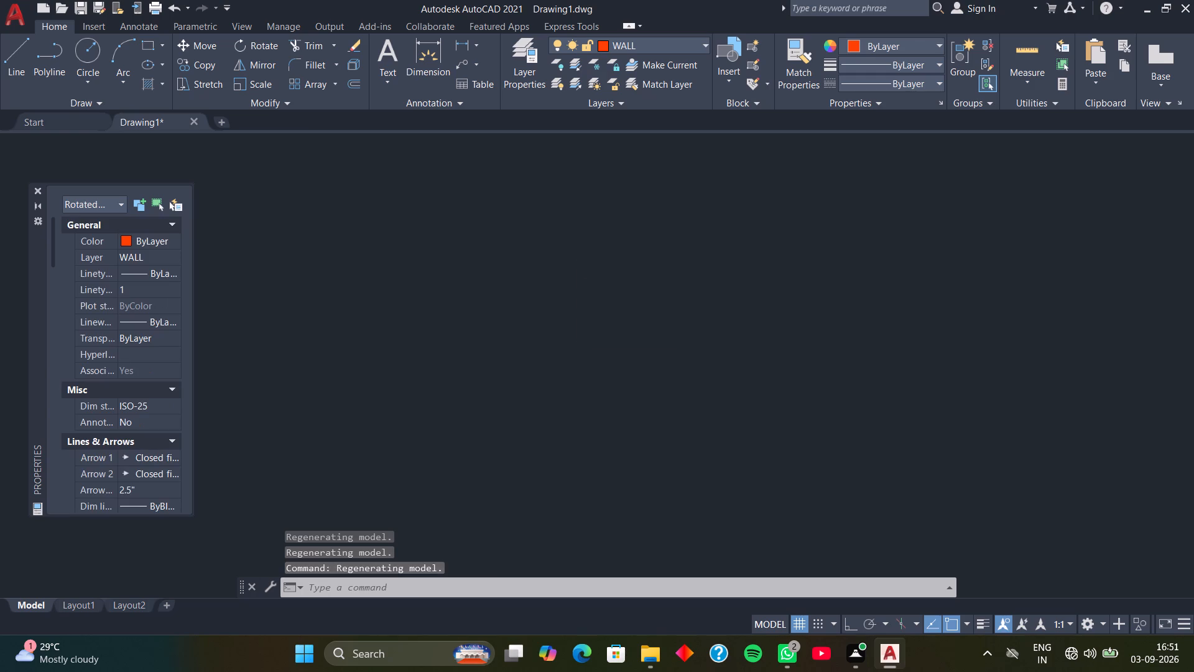
pyautogui.scroll(8, 609, 207)
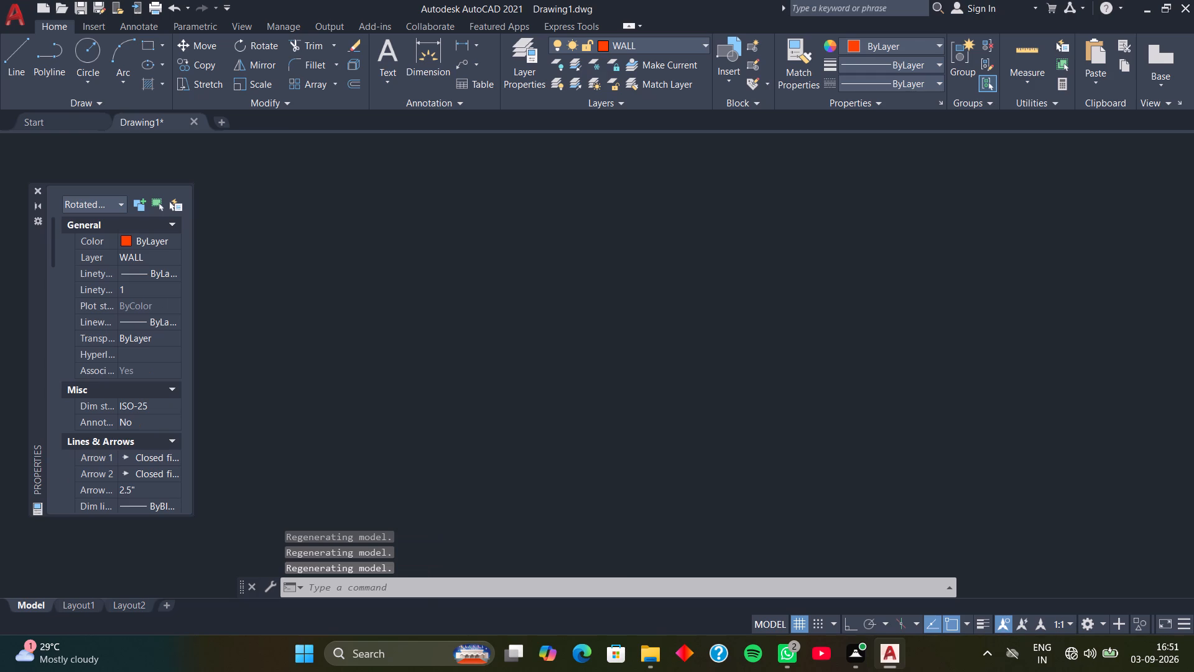
# Examine Drawing1's model space around the selected rotated dimension on layer WALL at ever closer range for the missing drawing geometry.
pyautogui.scroll(17, 609, 208)
pyautogui.scroll(19, 609, 208)
pyautogui.scroll(17, 599, 179)
pyautogui.scroll(18, 599, 173)
pyautogui.scroll(17, 599, 173)
pyautogui.scroll(19, 599, 173)
pyautogui.scroll(19, 599, 173)
pyautogui.scroll(8, 599, 172)
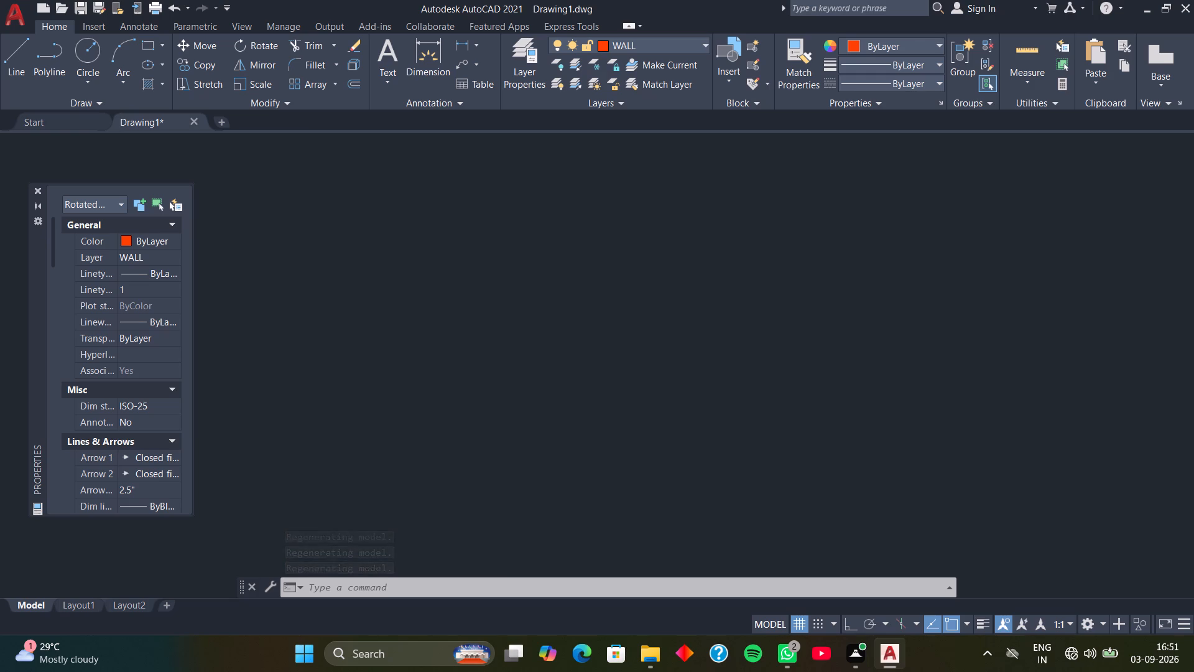
pyautogui.scroll(16, 599, 172)
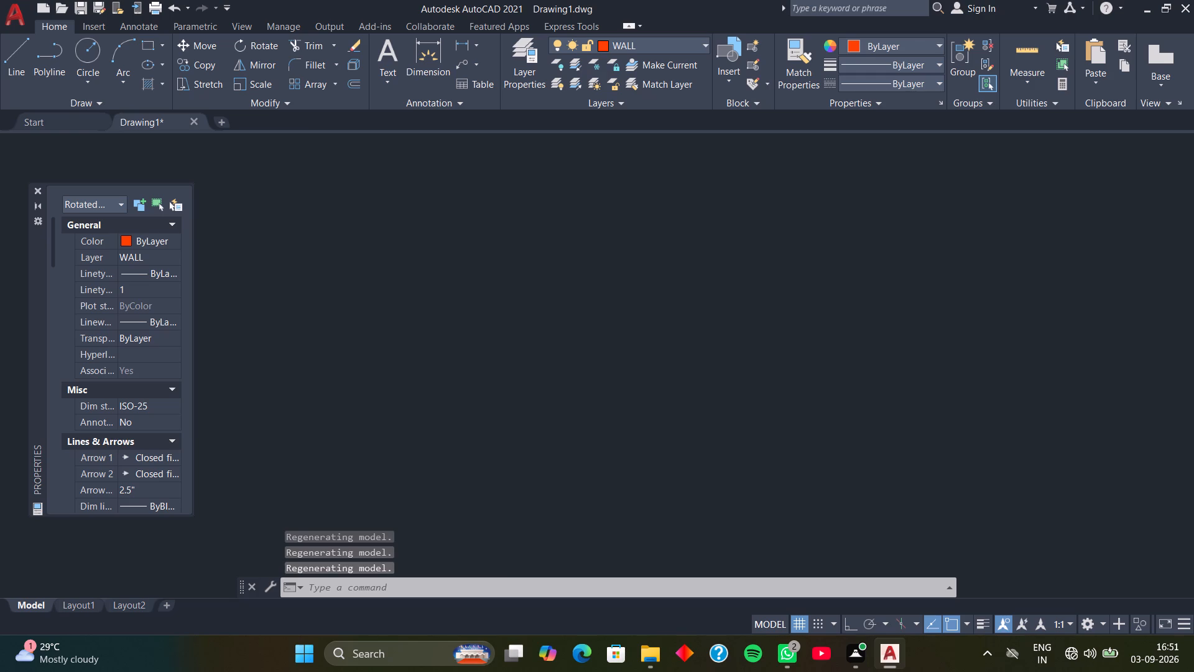
pyautogui.scroll(20, 599, 172)
pyautogui.scroll(5, 599, 172)
pyautogui.scroll(20, 599, 172)
pyautogui.scroll(8, 599, 172)
pyautogui.scroll(20, 598, 172)
pyautogui.scroll(8, 598, 172)
pyautogui.scroll(18, 598, 171)
pyautogui.scroll(17, 598, 171)
pyautogui.scroll(18, 598, 171)
pyautogui.scroll(19, 598, 171)
pyautogui.scroll(20, 598, 171)
pyautogui.scroll(17, 598, 171)
pyautogui.scroll(20, 596, 171)
pyautogui.scroll(19, 596, 171)
pyautogui.scroll(12, 596, 171)
pyautogui.scroll(14, 596, 167)
pyautogui.scroll(12, 473, 0)
pyautogui.scroll(13, 453, 0)
pyautogui.scroll(12, 450, 0)
pyautogui.scroll(11, 270, 0)
pyautogui.scroll(-1, 269, 0)
pyautogui.scroll(9, 327, 671)
pyautogui.scroll(11, 311, 617)
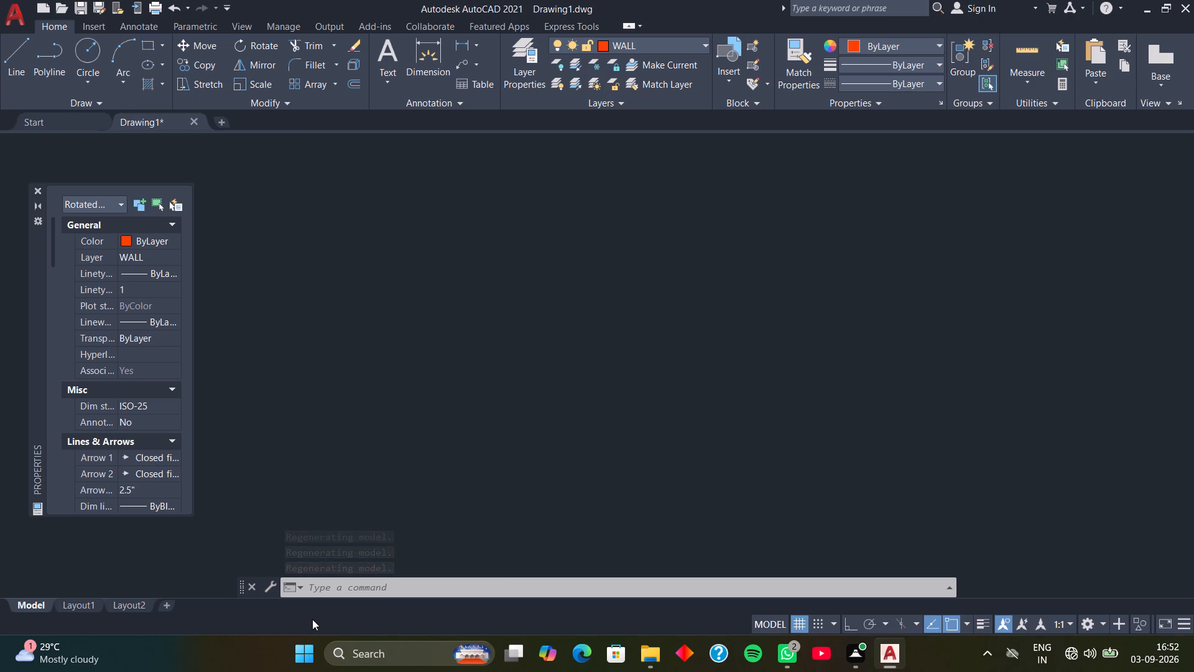
pyautogui.scroll(11, 204, 153)
pyautogui.scroll(10, 203, 144)
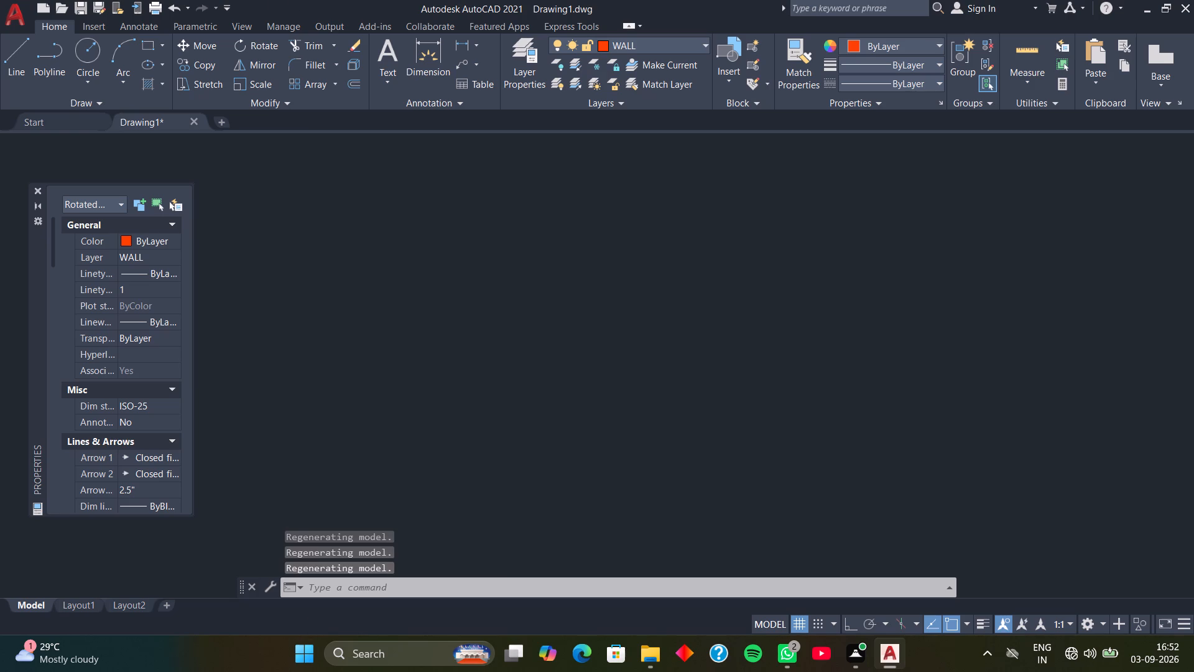
pyautogui.scroll(10, 214, 202)
pyautogui.scroll(18, 129, 0)
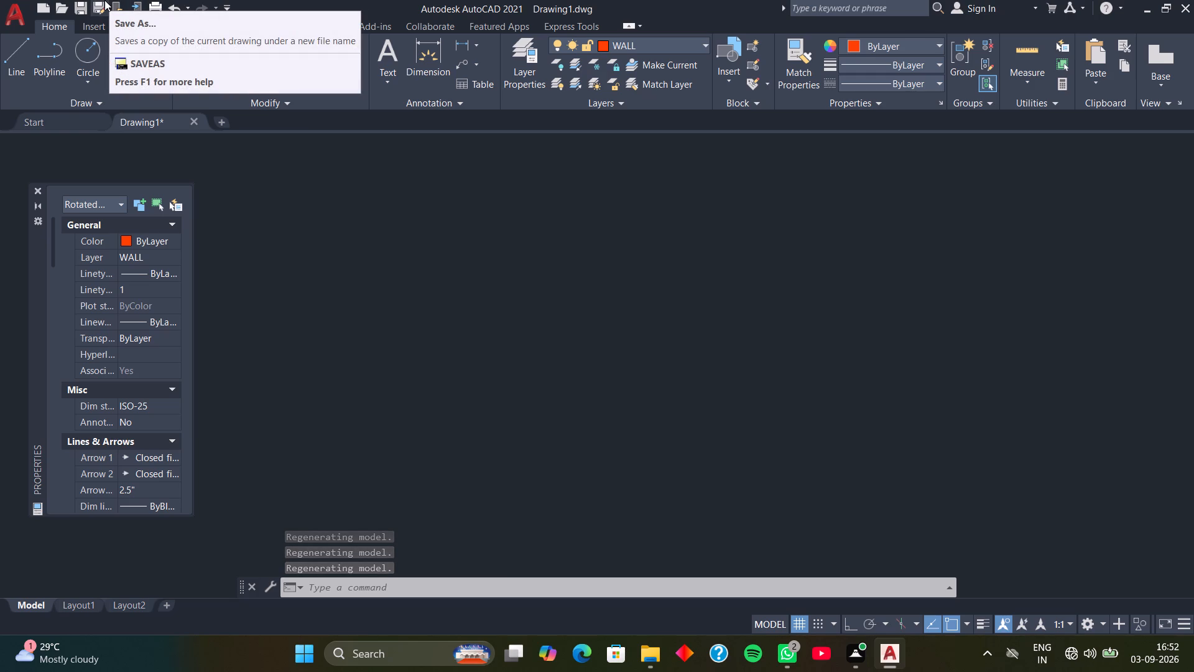
pyautogui.scroll(2, 104, 0)
pyautogui.scroll(3, 557, 412)
pyautogui.scroll(-1, 547, 237)
pyautogui.scroll(8, 544, 264)
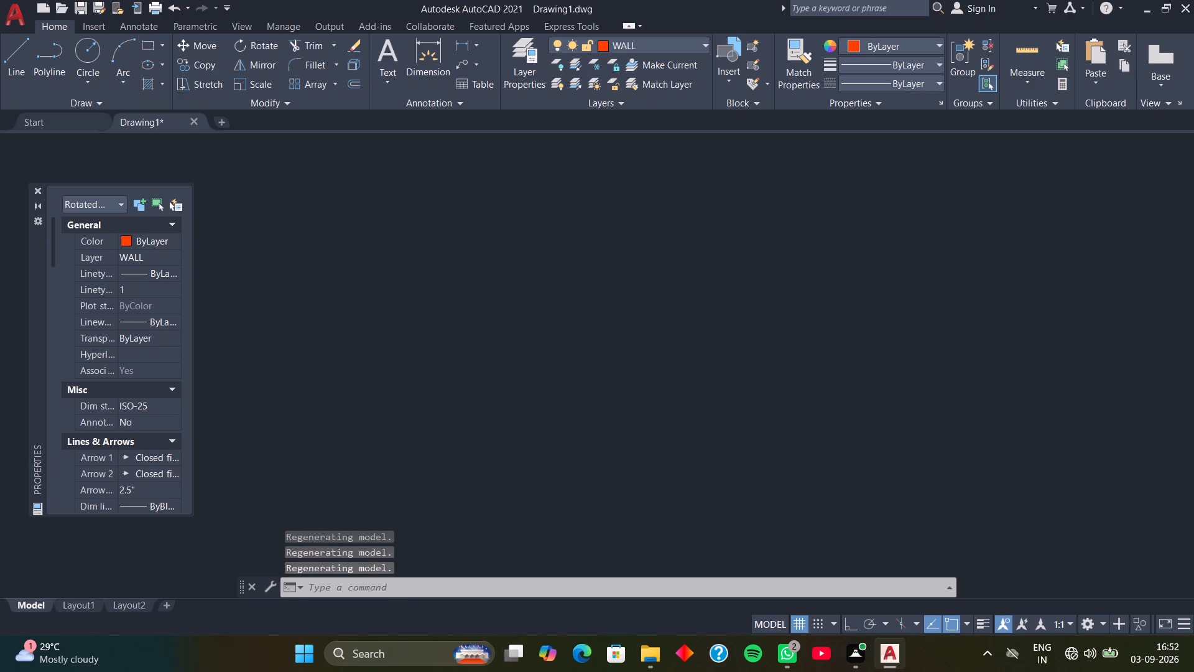
pyautogui.scroll(20, 605, 177)
pyautogui.scroll(10, 605, 177)
pyautogui.scroll(20, 589, 134)
pyautogui.scroll(10, 589, 134)
pyautogui.scroll(12, 589, 134)
pyautogui.scroll(7, 560, 26)
pyautogui.scroll(17, 557, 16)
pyautogui.scroll(19, 557, 14)
pyautogui.scroll(4, 557, 14)
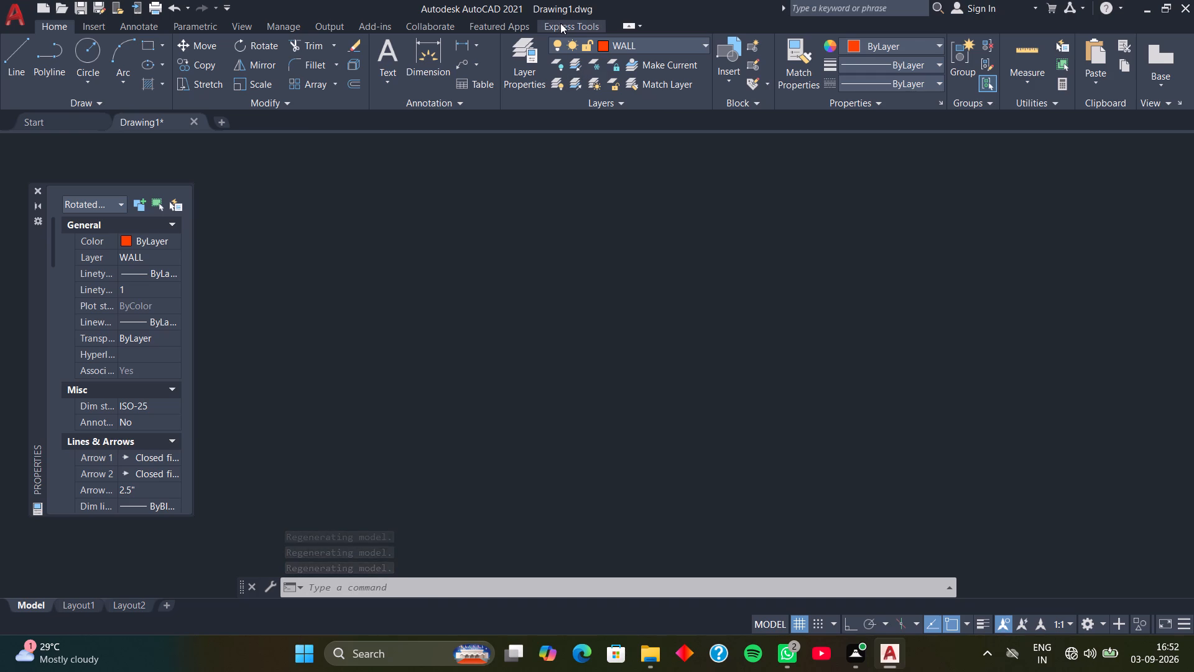
pyautogui.scroll(4, 561, 23)
pyautogui.scroll(2, 647, 88)
pyautogui.scroll(11, 632, 219)
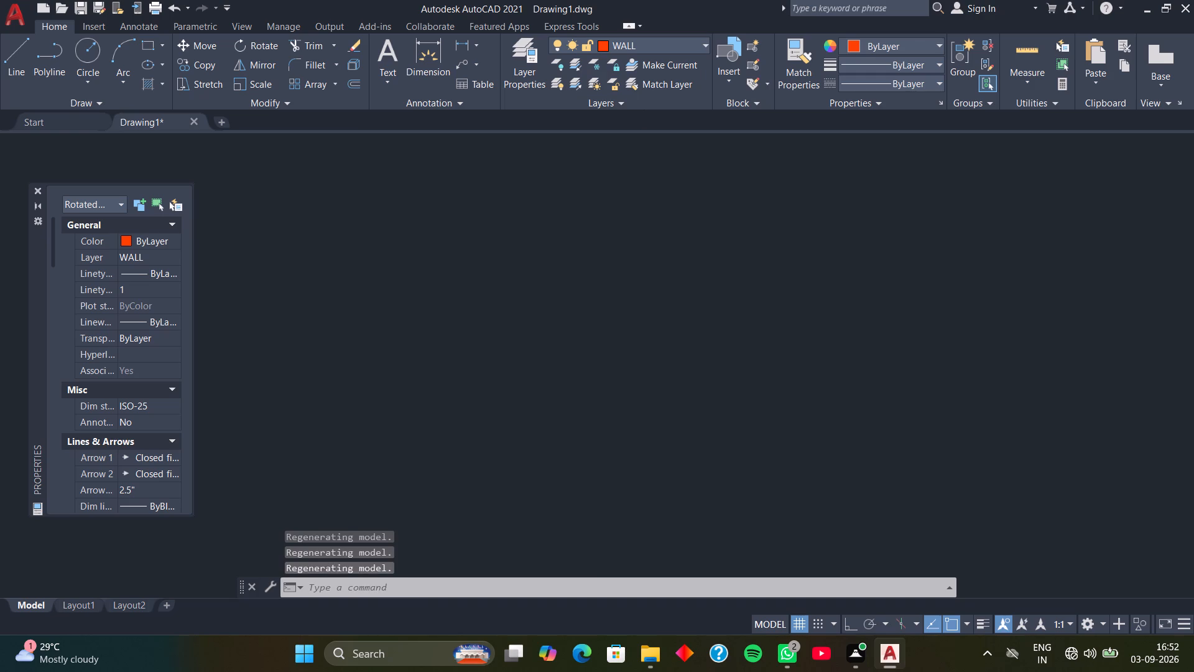
pyautogui.scroll(20, 473, 351)
pyautogui.scroll(1, 473, 351)
pyautogui.scroll(20, 465, 322)
pyautogui.scroll(10, 461, 301)
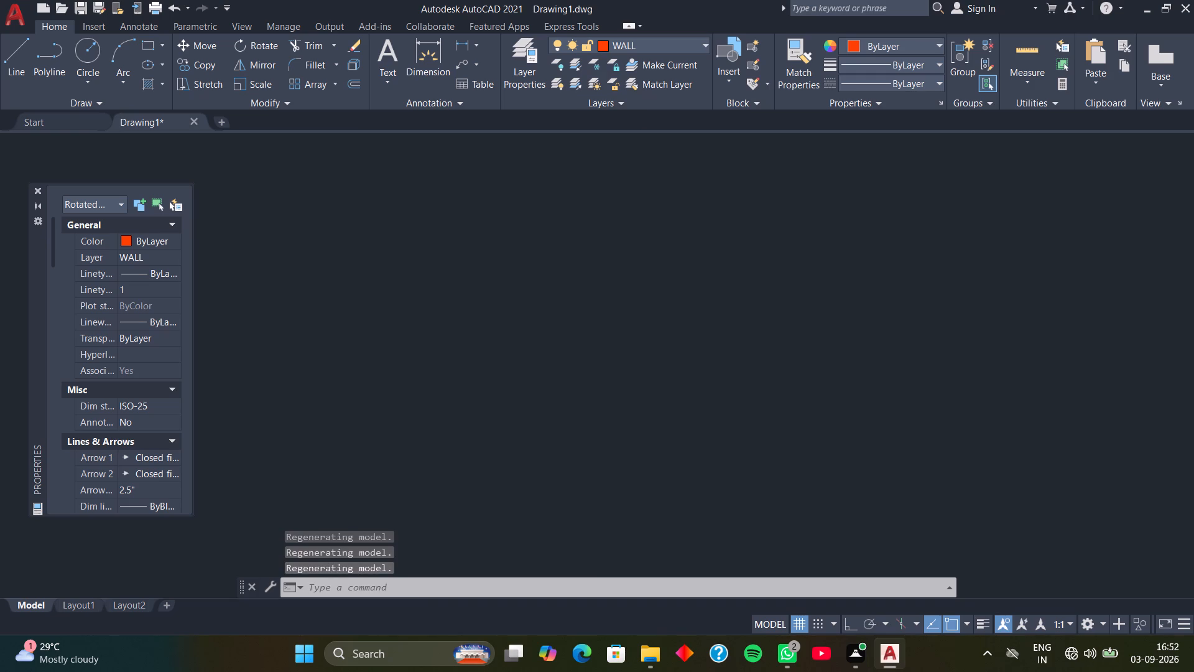
pyautogui.scroll(18, 440, 344)
# Examine the model space around the selected rotated dimension on layer WALL at ever closer range for the missing drawing geometry.
pyautogui.scroll(19, 443, 329)
pyautogui.scroll(13, 442, 309)
pyautogui.scroll(11, 444, 302)
pyautogui.scroll(20, 444, 302)
pyautogui.scroll(10, 444, 302)
pyautogui.scroll(20, 434, 299)
pyautogui.scroll(18, 434, 299)
pyautogui.scroll(19, 419, 271)
pyautogui.scroll(20, 419, 270)
pyautogui.scroll(18, 419, 270)
pyautogui.scroll(5, 420, 269)
pyautogui.scroll(1, 298, 508)
pyautogui.scroll(20, 522, 257)
pyautogui.scroll(6, 522, 257)
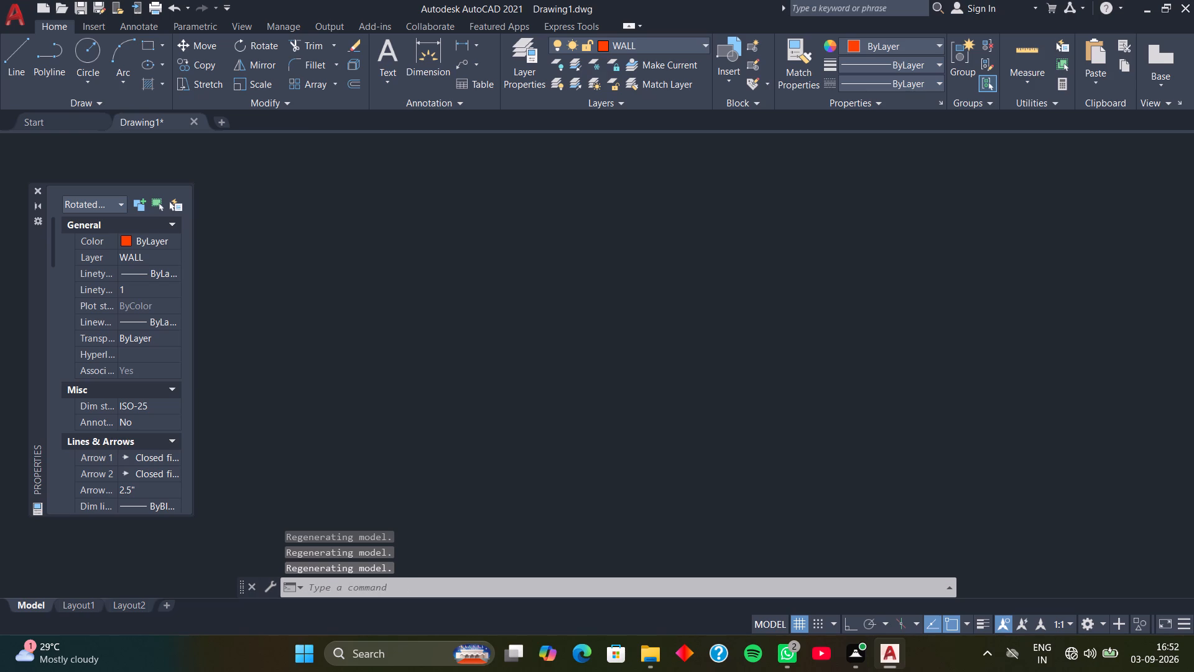
pyautogui.scroll(13, 505, 222)
pyautogui.scroll(11, 504, 220)
pyautogui.scroll(15, 504, 220)
pyautogui.scroll(17, 504, 219)
pyautogui.scroll(20, 504, 219)
pyautogui.scroll(17, 491, 216)
pyautogui.scroll(17, 484, 212)
pyautogui.scroll(18, 484, 212)
pyautogui.scroll(20, 484, 212)
pyautogui.scroll(17, 484, 212)
pyautogui.scroll(5, 472, 202)
pyautogui.scroll(-1, 472, 201)
pyautogui.scroll(18, 472, 201)
pyautogui.scroll(19, 472, 201)
pyautogui.scroll(18, 472, 201)
pyautogui.scroll(18, 472, 201)
pyautogui.scroll(20, 453, 183)
pyautogui.scroll(19, 453, 183)
pyautogui.scroll(17, 453, 183)
pyautogui.scroll(17, 449, 177)
pyautogui.scroll(14, 449, 177)
pyautogui.scroll(12, 449, 177)
# Examine the model space around the selected rotated dimension on layer WALL at ever closer range for the missing drawing geometry.
pyautogui.scroll(11, 449, 177)
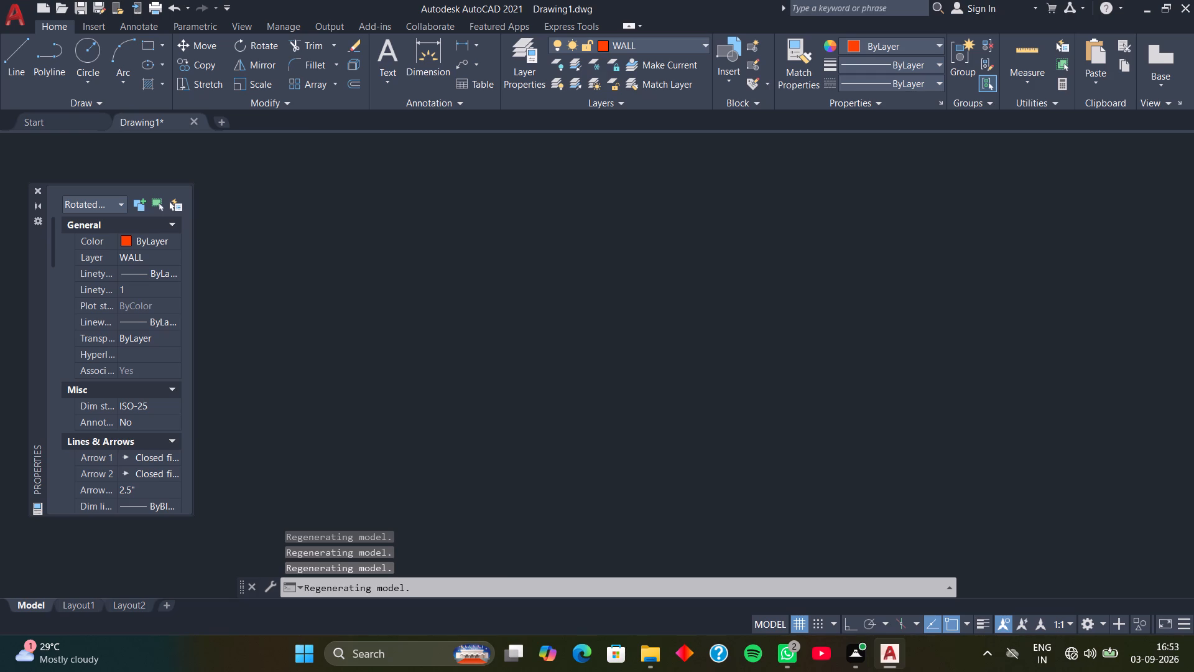
pyautogui.scroll(18, 442, 176)
pyautogui.scroll(20, 440, 170)
pyautogui.scroll(7, 440, 170)
pyautogui.scroll(20, 432, 149)
pyautogui.scroll(5, 432, 149)
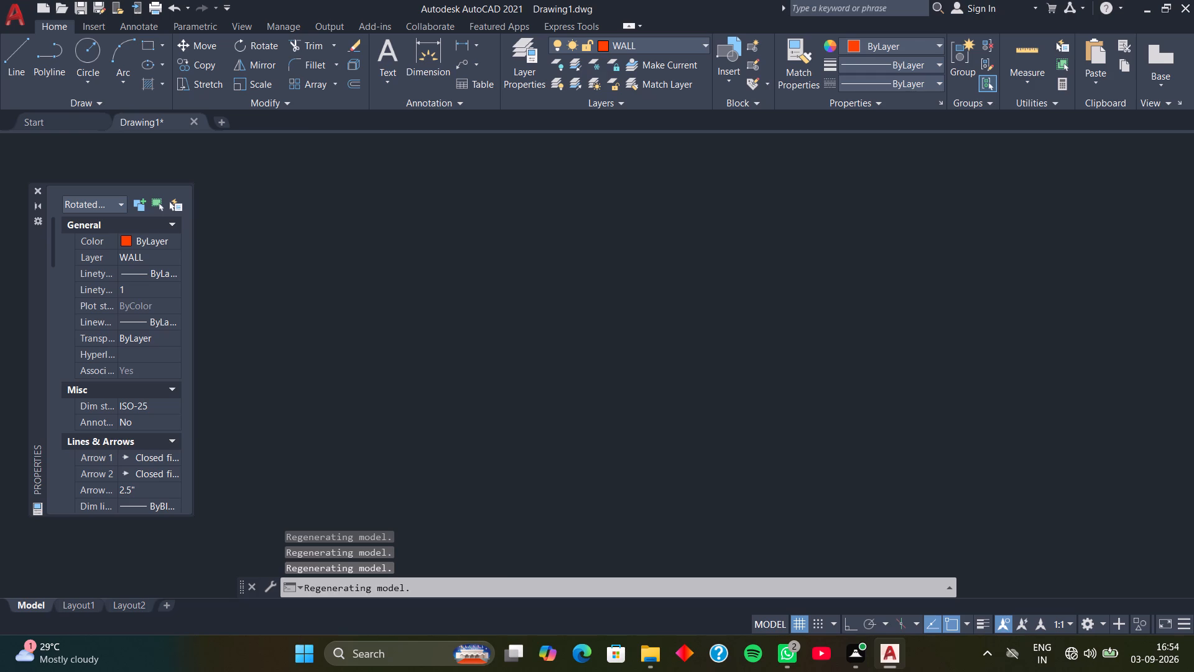
pyautogui.scroll(17, 430, 142)
pyautogui.scroll(20, 430, 141)
pyautogui.scroll(8, 430, 141)
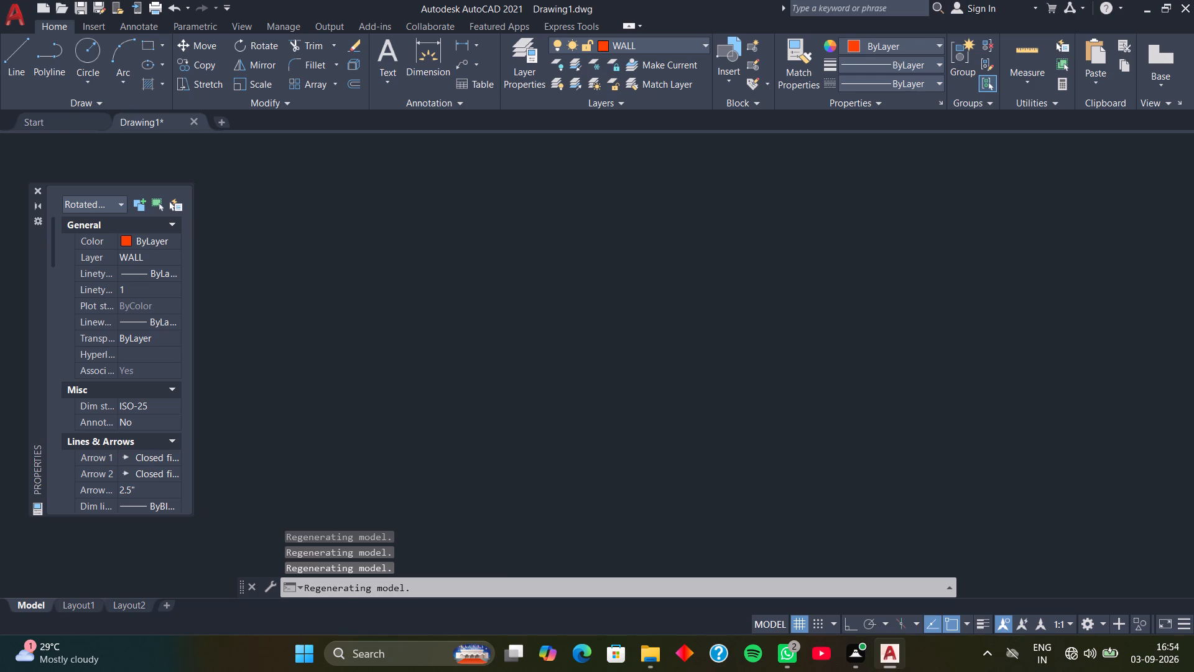
pyautogui.scroll(20, 430, 139)
pyautogui.scroll(18, 430, 139)
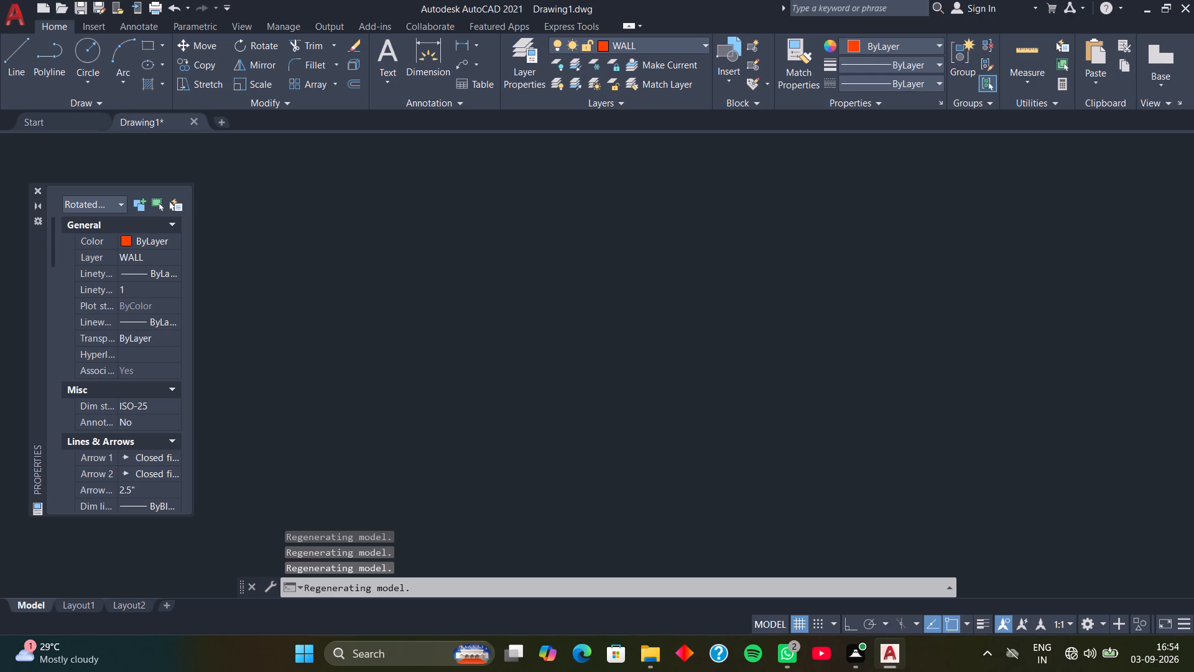
pyautogui.scroll(9, 430, 139)
pyautogui.scroll(12, 430, 139)
pyautogui.scroll(20, 430, 139)
pyautogui.scroll(7, 430, 139)
pyautogui.scroll(17, 430, 138)
pyautogui.scroll(15, 430, 136)
pyautogui.scroll(20, 430, 136)
pyautogui.scroll(6, 430, 136)
pyautogui.scroll(18, 430, 136)
pyautogui.scroll(13, 430, 136)
pyautogui.scroll(20, 438, 307)
pyautogui.scroll(9, 438, 307)
pyautogui.scroll(19, 348, 462)
pyautogui.scroll(-1, 343, 461)
pyautogui.scroll(10, 343, 461)
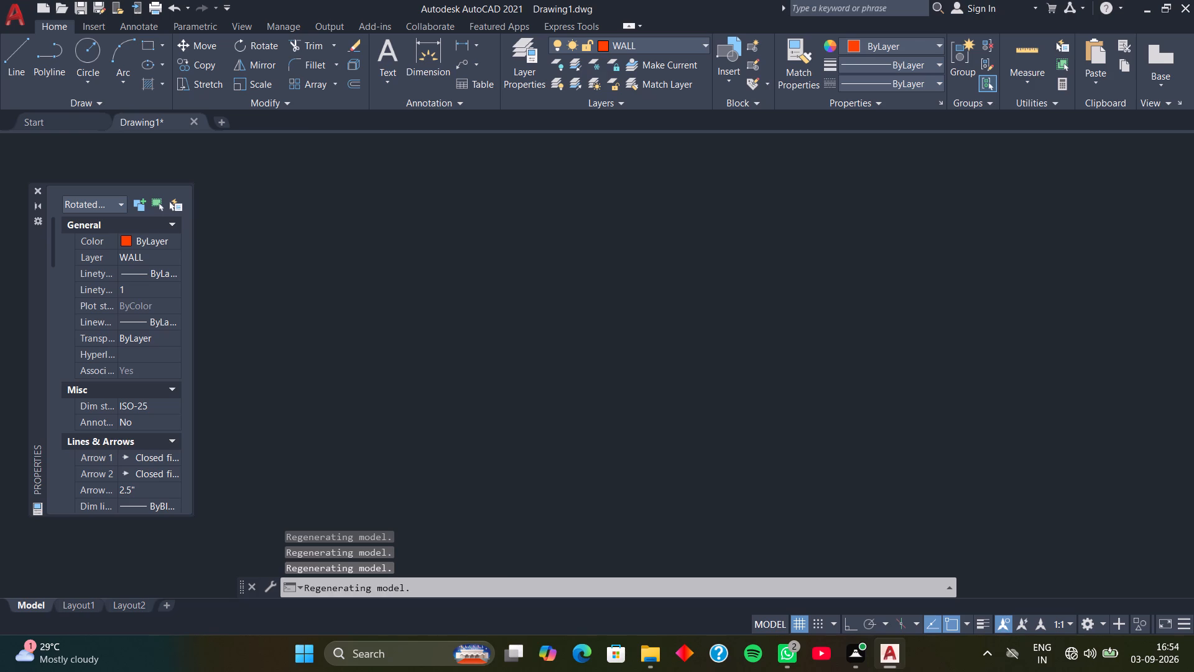
pyautogui.scroll(20, 343, 461)
pyautogui.scroll(8, 343, 461)
pyautogui.scroll(20, 343, 461)
pyautogui.scroll(8, 343, 461)
pyautogui.scroll(20, 343, 461)
pyautogui.scroll(8, 343, 461)
pyautogui.scroll(20, 343, 461)
pyautogui.scroll(6, 343, 461)
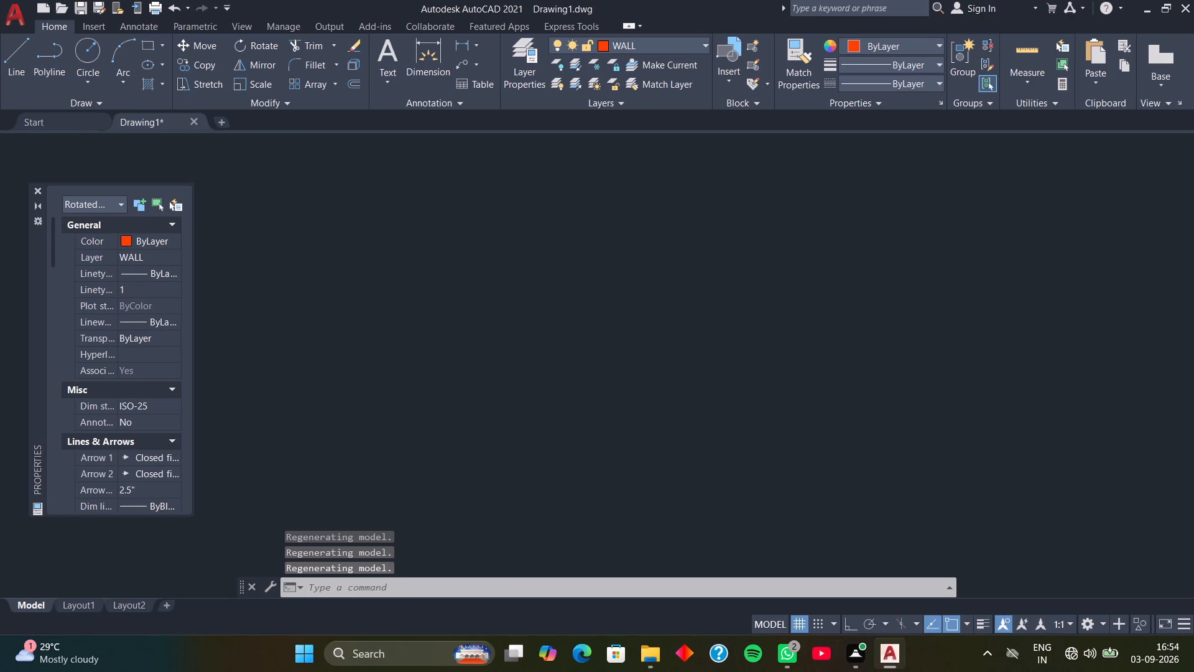
pyautogui.scroll(10, 343, 461)
pyautogui.scroll(-1, 343, 461)
pyautogui.scroll(10, 343, 461)
pyautogui.scroll(20, 343, 461)
pyautogui.scroll(20, 343, 461)
pyautogui.scroll(4, 343, 461)
pyautogui.scroll(20, 333, 455)
pyautogui.scroll(20, 333, 455)
pyautogui.scroll(4, 333, 455)
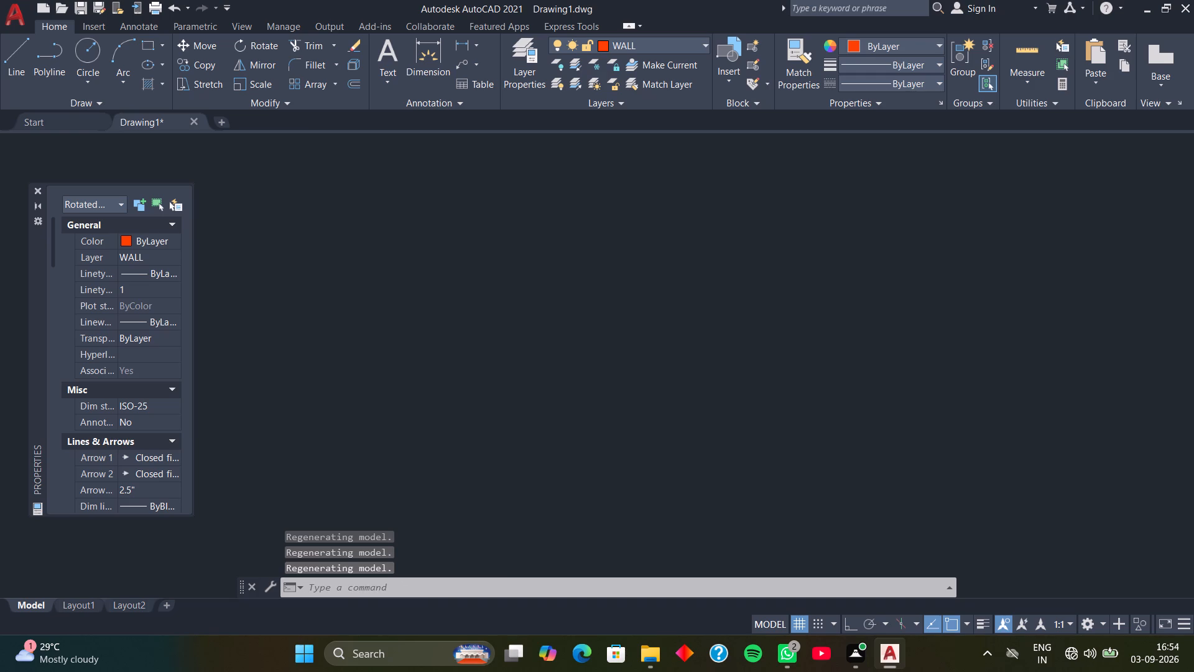
pyautogui.scroll(13, 331, 457)
pyautogui.scroll(20, 551, 405)
pyautogui.scroll(5, 551, 405)
pyautogui.scroll(20, 548, 365)
pyautogui.scroll(20, 548, 365)
pyautogui.scroll(1, 548, 365)
pyautogui.scroll(20, 544, 334)
pyautogui.scroll(20, 544, 334)
pyautogui.scroll(1, 544, 334)
pyautogui.scroll(20, 544, 334)
pyautogui.scroll(20, 544, 334)
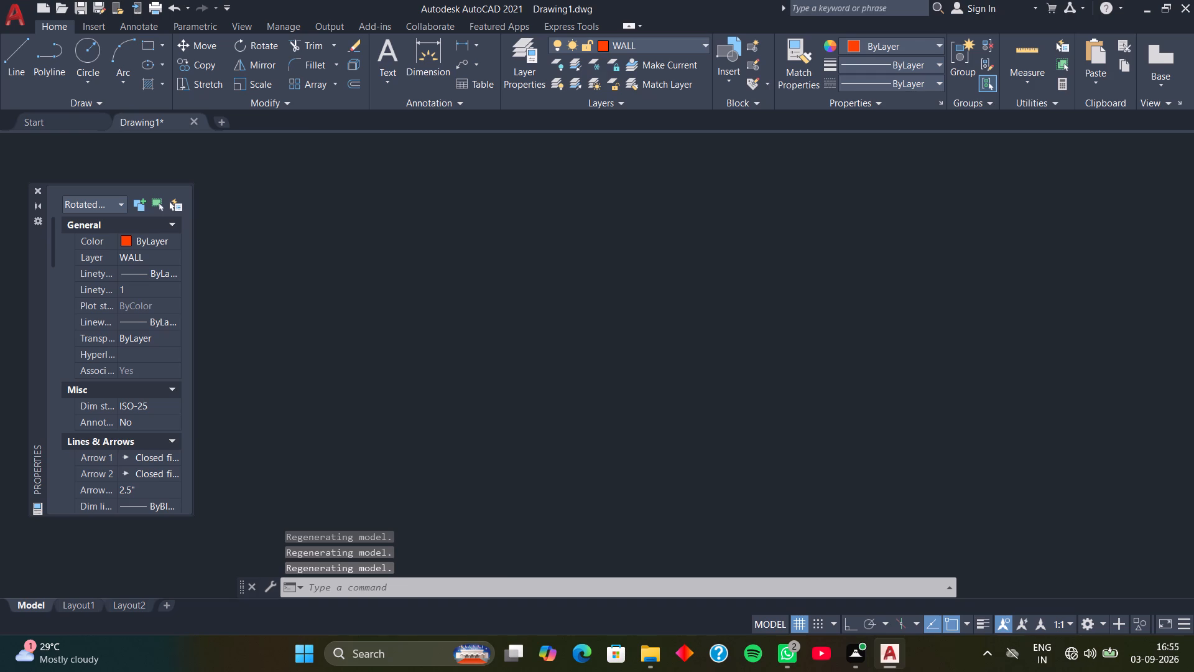
pyautogui.scroll(20, 544, 334)
pyautogui.scroll(20, 544, 334)
pyautogui.scroll(20, 544, 333)
pyautogui.scroll(20, 544, 333)
pyautogui.scroll(20, 544, 333)
pyautogui.scroll(20, 544, 333)
pyautogui.scroll(20, 544, 332)
pyautogui.scroll(20, 544, 332)
# Examine the model space around the selected rotated dimension on layer WALL at ever closer range for the missing drawing geometry.
pyautogui.scroll(20, 544, 332)
pyautogui.scroll(16, 544, 332)
pyautogui.scroll(6, 544, 330)
pyautogui.scroll(20, 544, 330)
pyautogui.scroll(19, 544, 330)
pyautogui.scroll(2, 611, 505)
pyautogui.scroll(2, 619, 671)
pyautogui.scroll(2, 551, 671)
pyautogui.scroll(20, 353, 226)
pyautogui.scroll(10, 340, 217)
pyautogui.scroll(17, 341, 219)
pyautogui.scroll(8, 414, 203)
pyautogui.scroll(-1, 374, 199)
pyautogui.scroll(11, 368, 196)
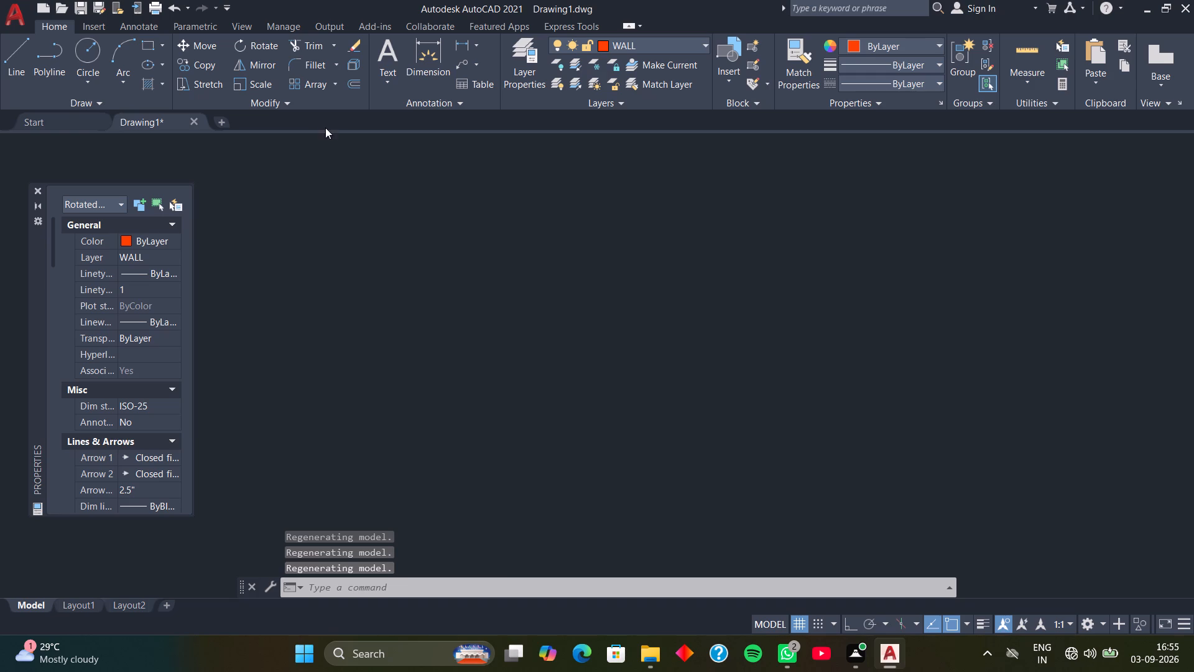
pyautogui.scroll(-1, 325, 128)
pyautogui.scroll(4, 325, 128)
pyautogui.scroll(16, 307, 211)
pyautogui.scroll(18, 341, 315)
pyautogui.scroll(16, 355, 320)
pyautogui.scroll(-1, 366, 310)
pyautogui.scroll(16, 366, 310)
pyautogui.scroll(18, 369, 293)
pyautogui.scroll(4, 373, 286)
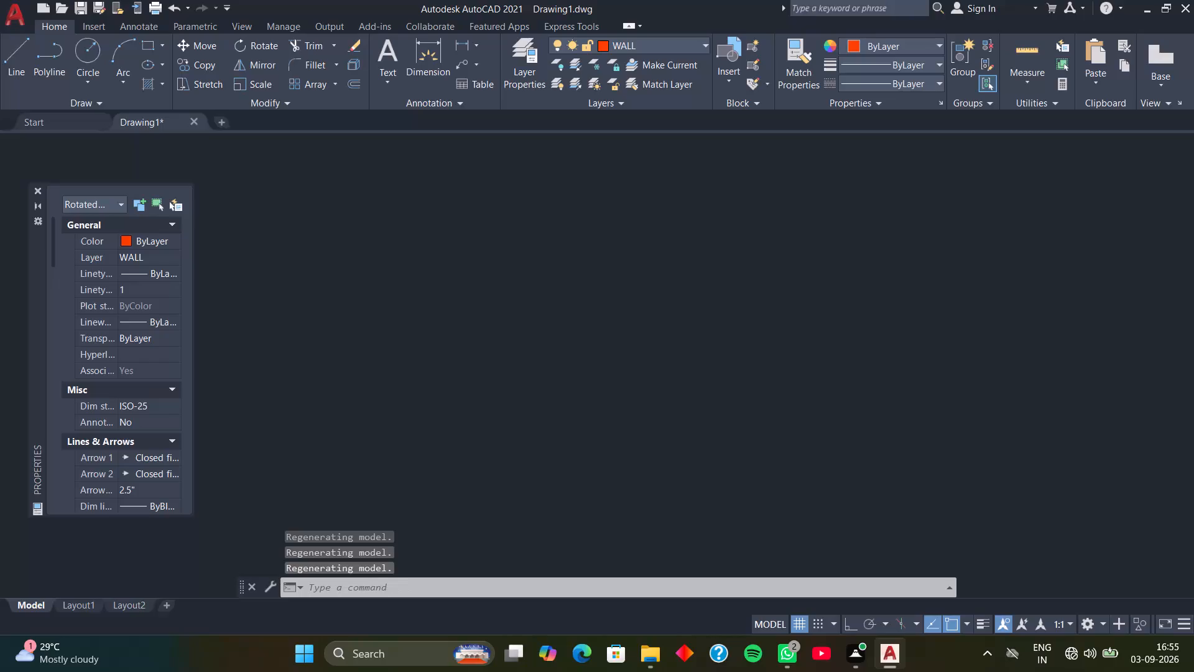
pyautogui.scroll(16, 374, 286)
pyautogui.scroll(13, 374, 286)
pyautogui.scroll(20, 374, 281)
pyautogui.scroll(6, 374, 281)
pyautogui.scroll(13, 364, 210)
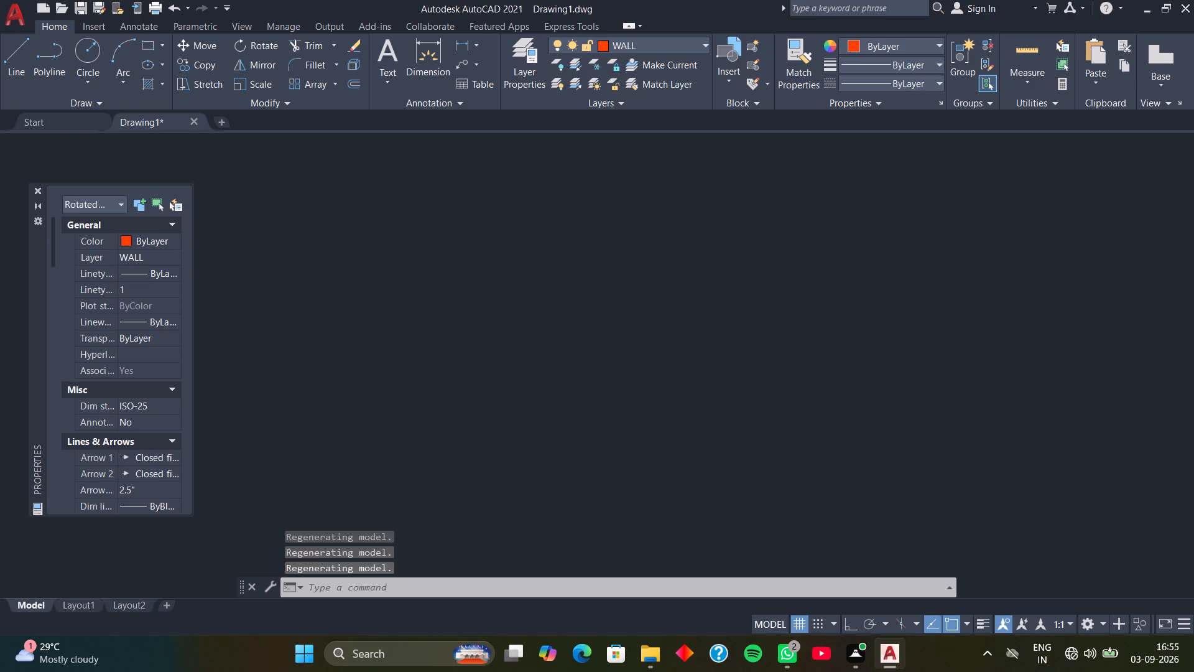
pyautogui.scroll(19, 366, 219)
pyautogui.scroll(18, 366, 219)
pyautogui.scroll(18, 366, 219)
pyautogui.scroll(18, 366, 219)
pyautogui.scroll(20, 366, 212)
pyautogui.scroll(19, 366, 212)
pyautogui.scroll(17, 366, 212)
pyautogui.scroll(19, 366, 212)
pyautogui.scroll(17, 366, 210)
pyautogui.scroll(19, 366, 210)
pyautogui.scroll(20, 366, 210)
pyautogui.scroll(19, 359, 209)
pyautogui.scroll(19, 359, 209)
pyautogui.scroll(11, 354, 201)
pyautogui.scroll(16, 350, 179)
pyautogui.scroll(14, 344, 171)
pyautogui.scroll(18, 344, 171)
pyautogui.scroll(3, 338, 167)
# Examine the model space around the selected rotated dimension on layer WALL at ever closer range for the missing drawing geometry.
pyautogui.scroll(19, 338, 167)
pyautogui.scroll(18, 337, 154)
pyautogui.scroll(20, 355, 164)
pyautogui.scroll(17, 355, 164)
pyautogui.scroll(12, 355, 163)
pyautogui.scroll(17, 355, 163)
pyautogui.scroll(20, 355, 163)
pyautogui.scroll(18, 352, 162)
pyautogui.scroll(19, 352, 164)
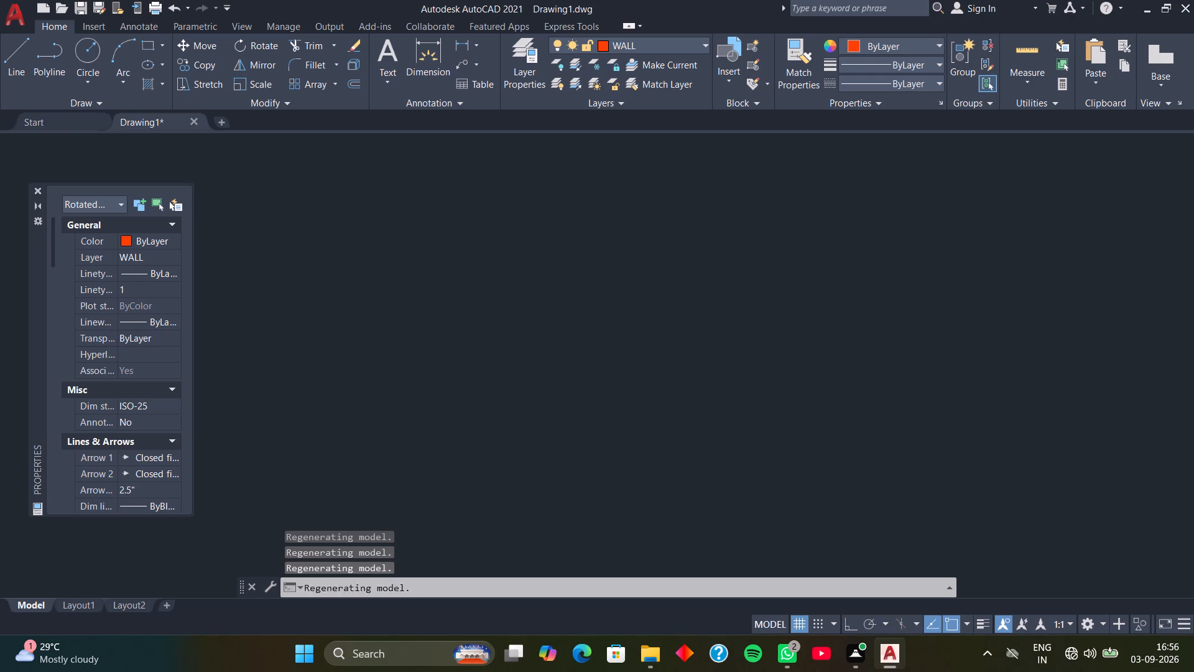
pyautogui.scroll(19, 376, 154)
pyautogui.scroll(17, 359, 146)
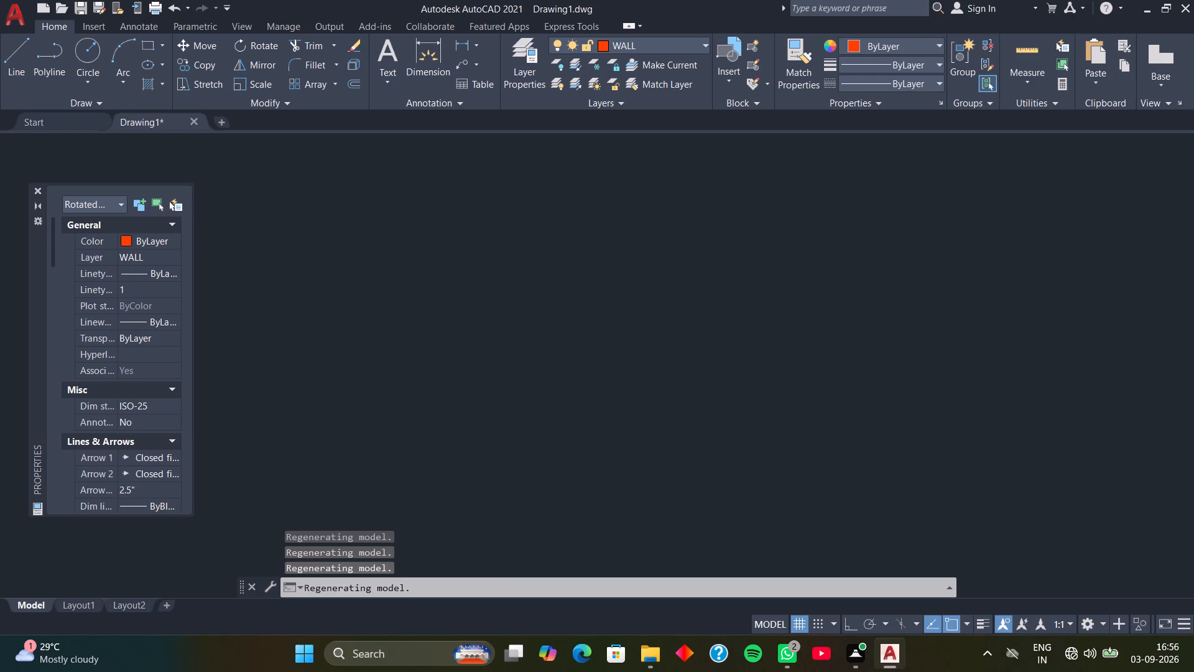
pyautogui.scroll(17, 359, 146)
pyautogui.scroll(20, 359, 143)
pyautogui.scroll(19, 385, 161)
pyautogui.scroll(11, 389, 153)
pyautogui.scroll(-1, 396, 146)
pyautogui.scroll(20, 396, 146)
pyautogui.scroll(7, 390, 150)
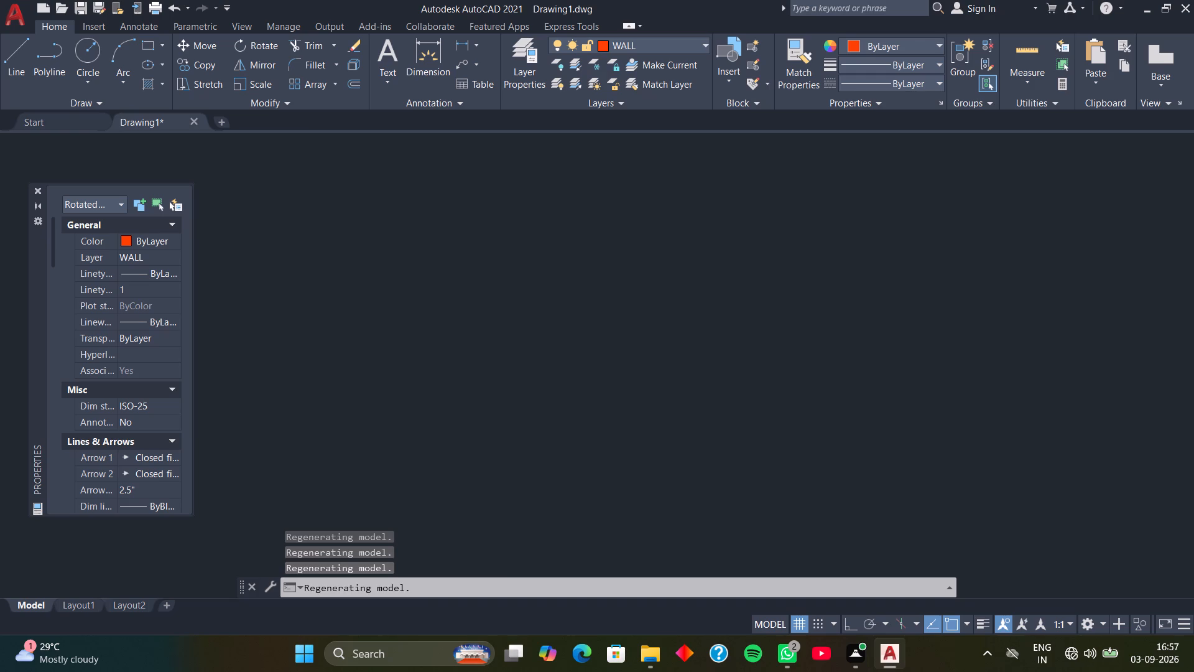
pyautogui.scroll(4, 381, 149)
pyautogui.scroll(18, 376, 147)
pyautogui.scroll(18, 364, 144)
pyautogui.scroll(4, 364, 84)
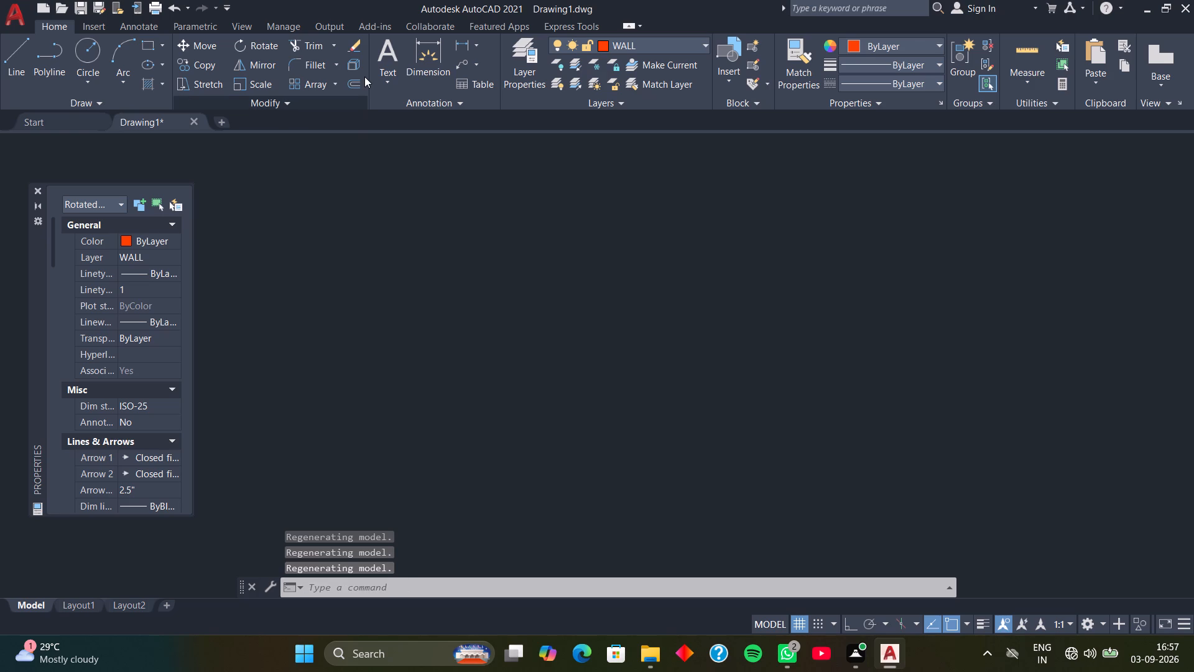
pyautogui.scroll(20, 364, 77)
pyautogui.scroll(16, 364, 77)
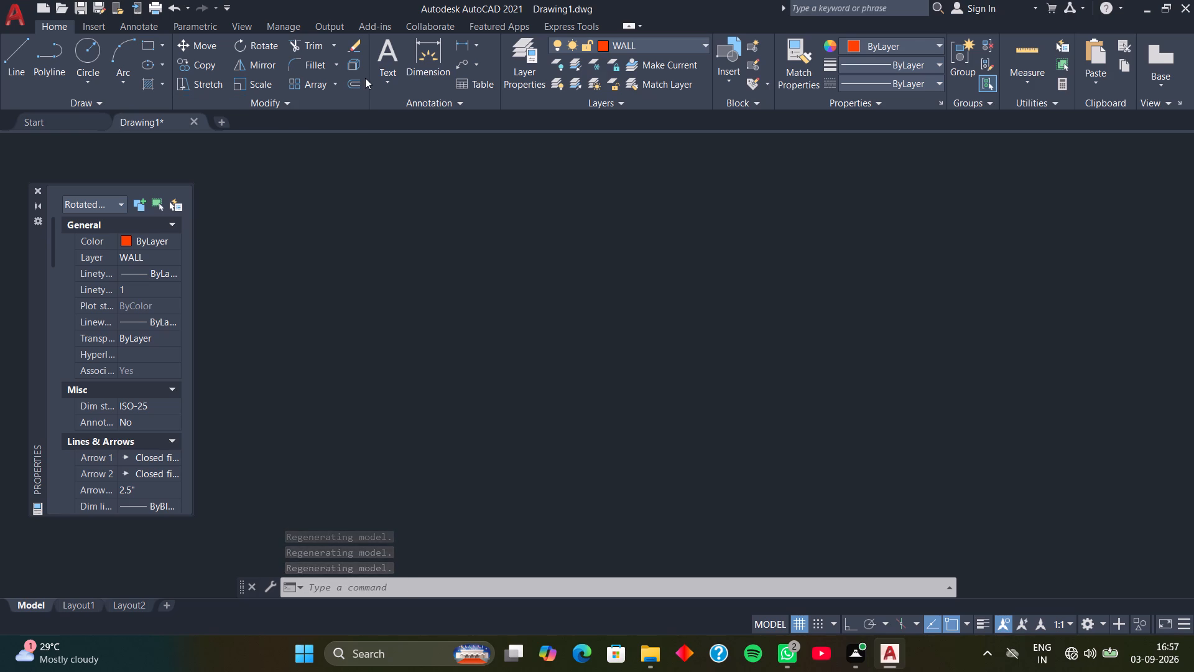
pyautogui.scroll(16, 365, 78)
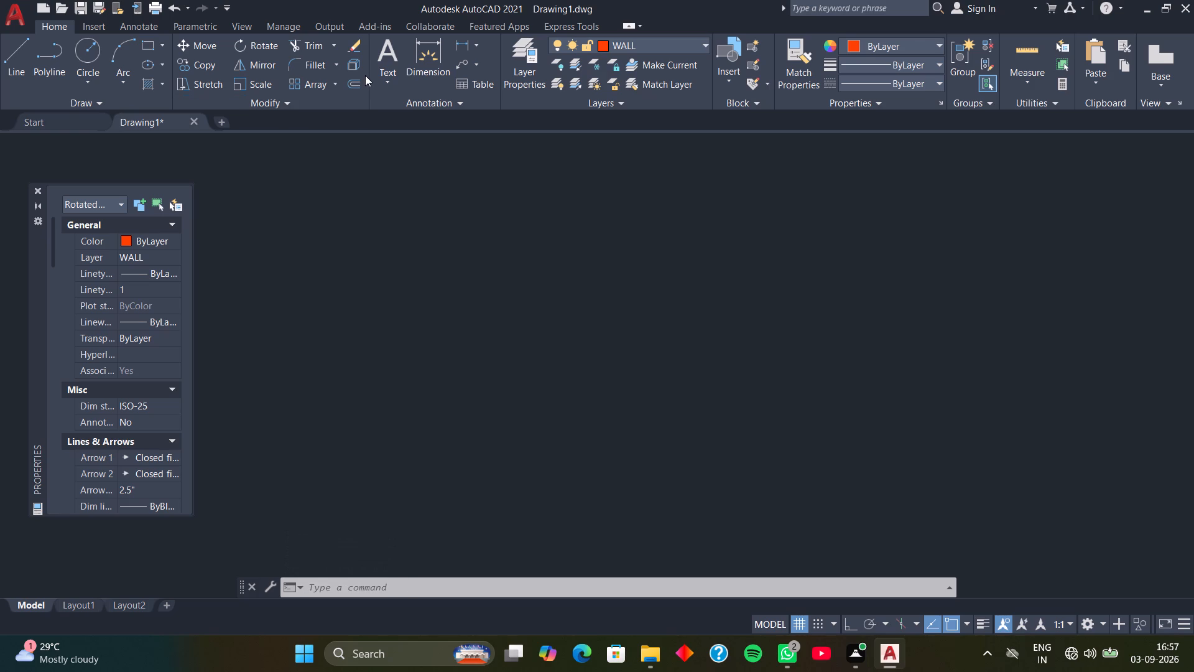
pyautogui.scroll(14, 365, 75)
pyautogui.scroll(16, 364, 75)
pyautogui.scroll(11, 364, 75)
pyautogui.scroll(19, 364, 72)
pyautogui.scroll(10, 367, 0)
pyautogui.scroll(7, 557, 554)
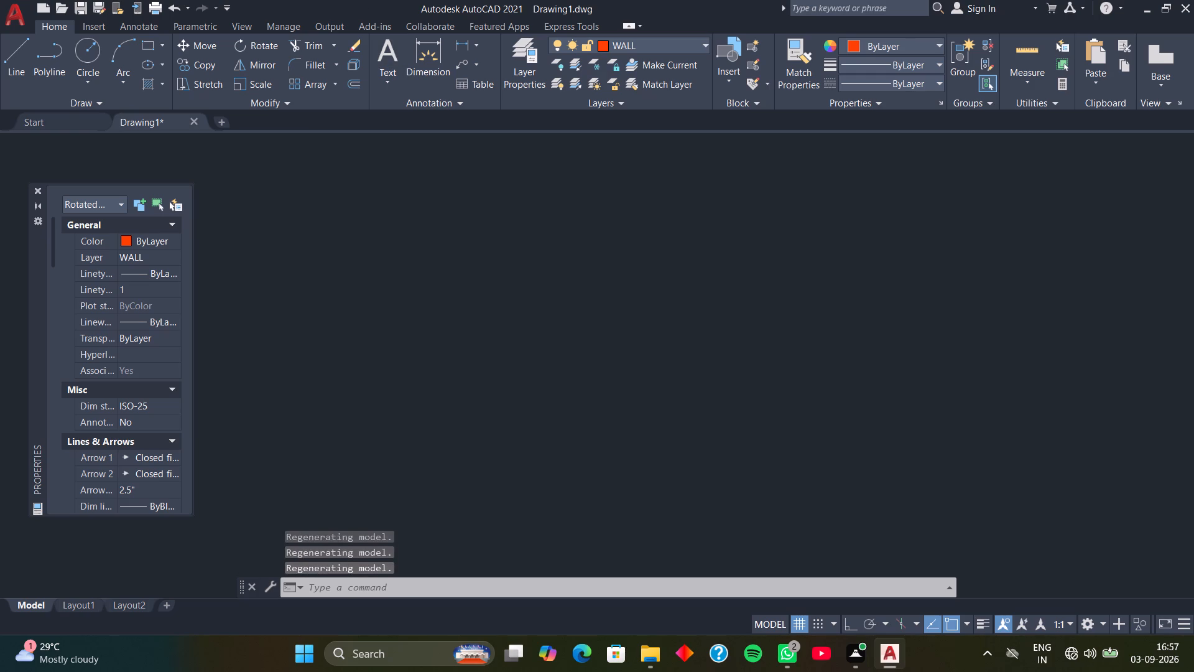
pyautogui.scroll(16, 569, 455)
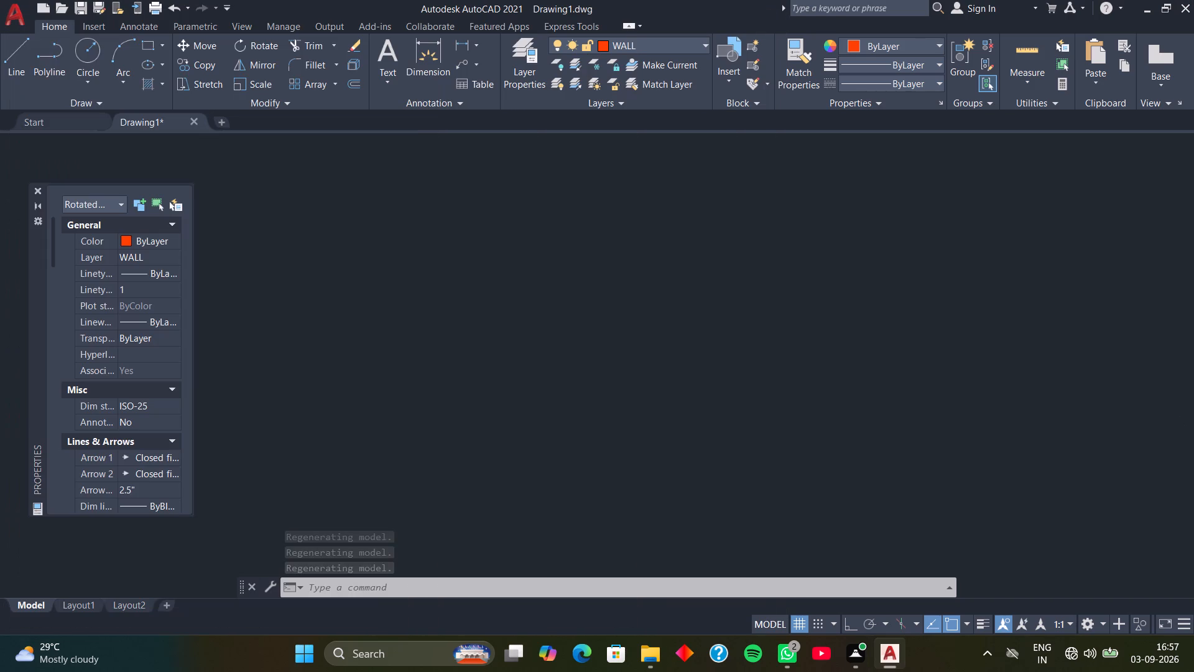
pyautogui.scroll(4, 420, 375)
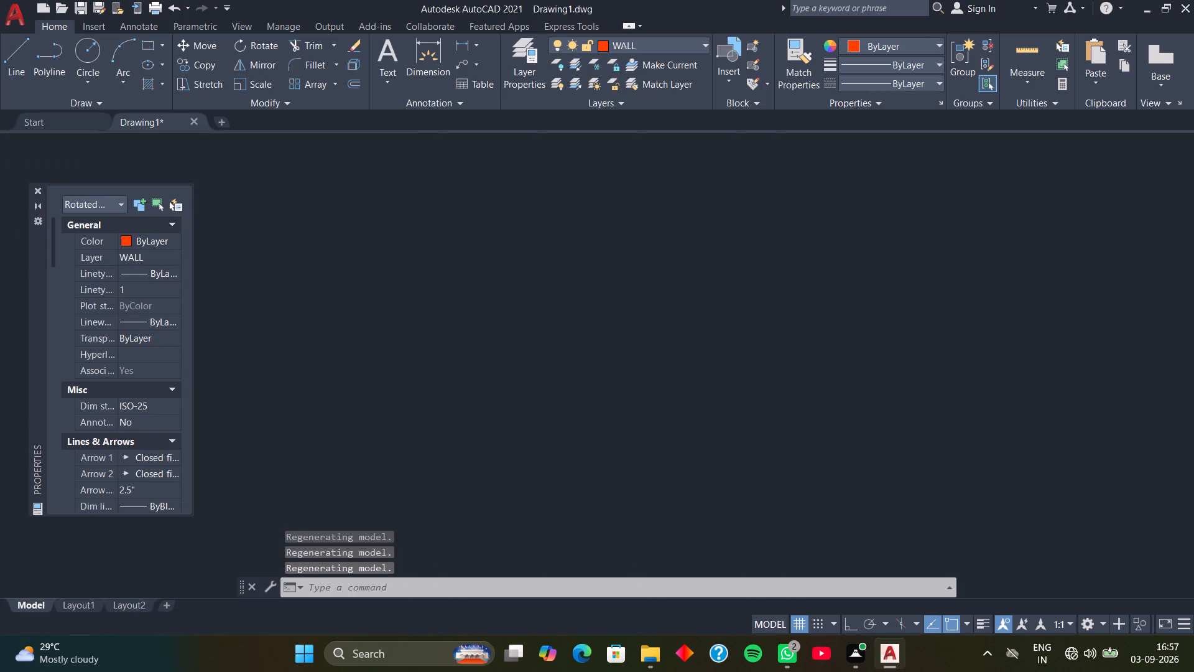
pyautogui.scroll(20, 423, 375)
pyautogui.scroll(15, 428, 374)
pyautogui.scroll(5, 548, 322)
pyautogui.scroll(16, 586, 273)
pyautogui.scroll(13, 606, 249)
pyautogui.scroll(15, 639, 212)
pyautogui.scroll(12, 642, 212)
# Examine the model space around the selected rotated dimension on layer WALL at ever closer range for the missing drawing geometry.
pyautogui.scroll(20, 646, 212)
pyautogui.scroll(14, 650, 214)
pyautogui.scroll(12, 656, 215)
pyautogui.scroll(8, 715, 199)
pyautogui.scroll(17, 766, 189)
pyautogui.scroll(19, 813, 177)
pyautogui.scroll(12, 872, 163)
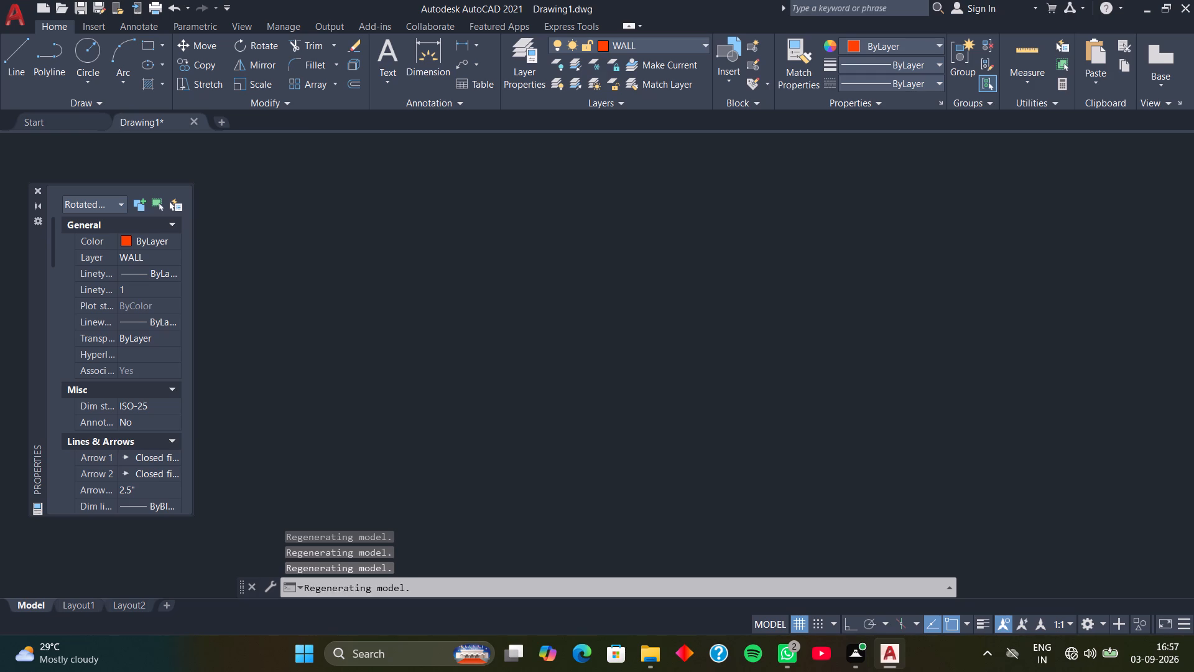
pyautogui.scroll(17, 879, 161)
pyautogui.scroll(17, 901, 154)
pyautogui.scroll(16, 917, 144)
pyautogui.scroll(7, 949, 151)
# Start a grip stretch on the selected rotated dimension on layer WALL.
pyautogui.click(950, 151)
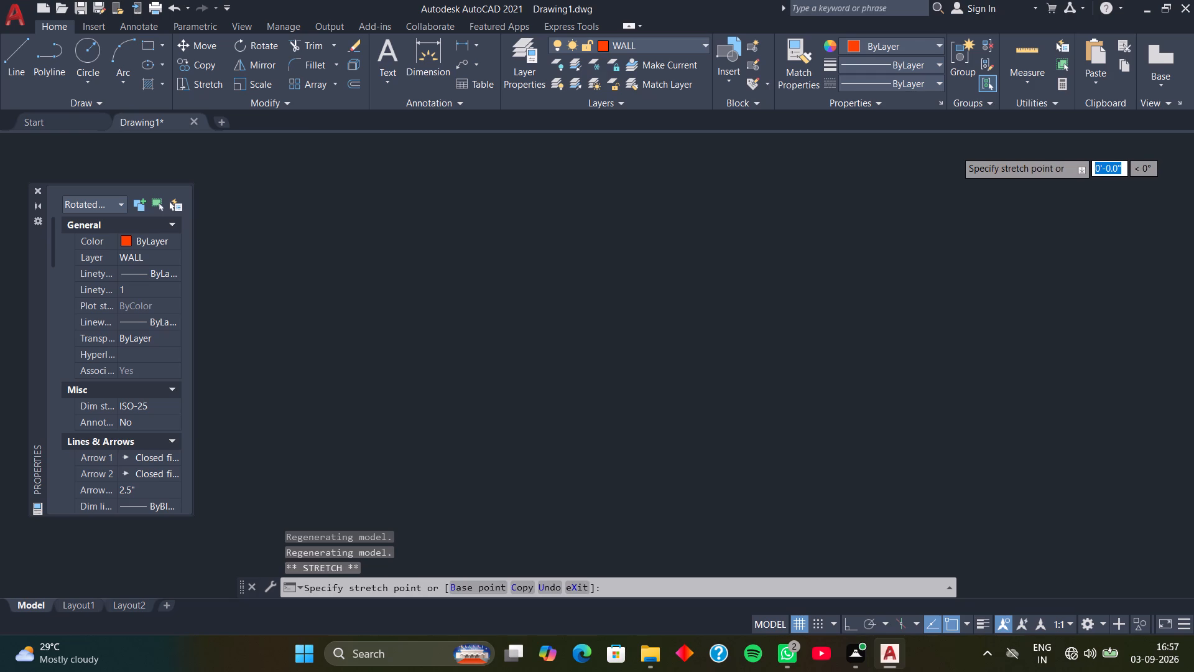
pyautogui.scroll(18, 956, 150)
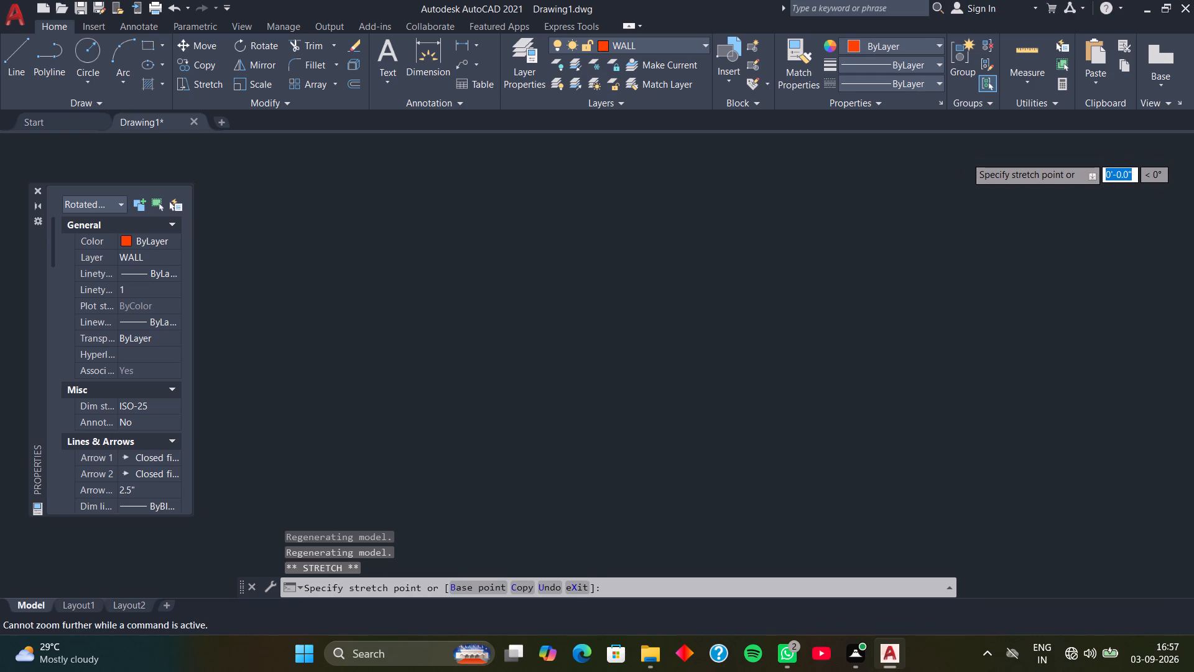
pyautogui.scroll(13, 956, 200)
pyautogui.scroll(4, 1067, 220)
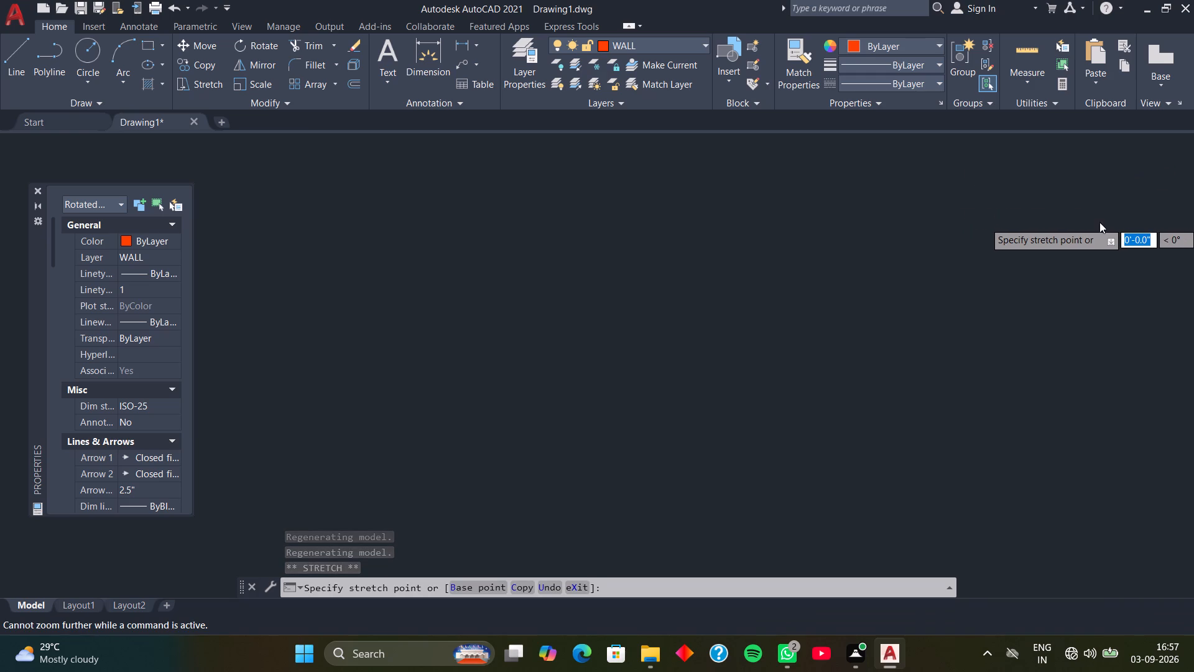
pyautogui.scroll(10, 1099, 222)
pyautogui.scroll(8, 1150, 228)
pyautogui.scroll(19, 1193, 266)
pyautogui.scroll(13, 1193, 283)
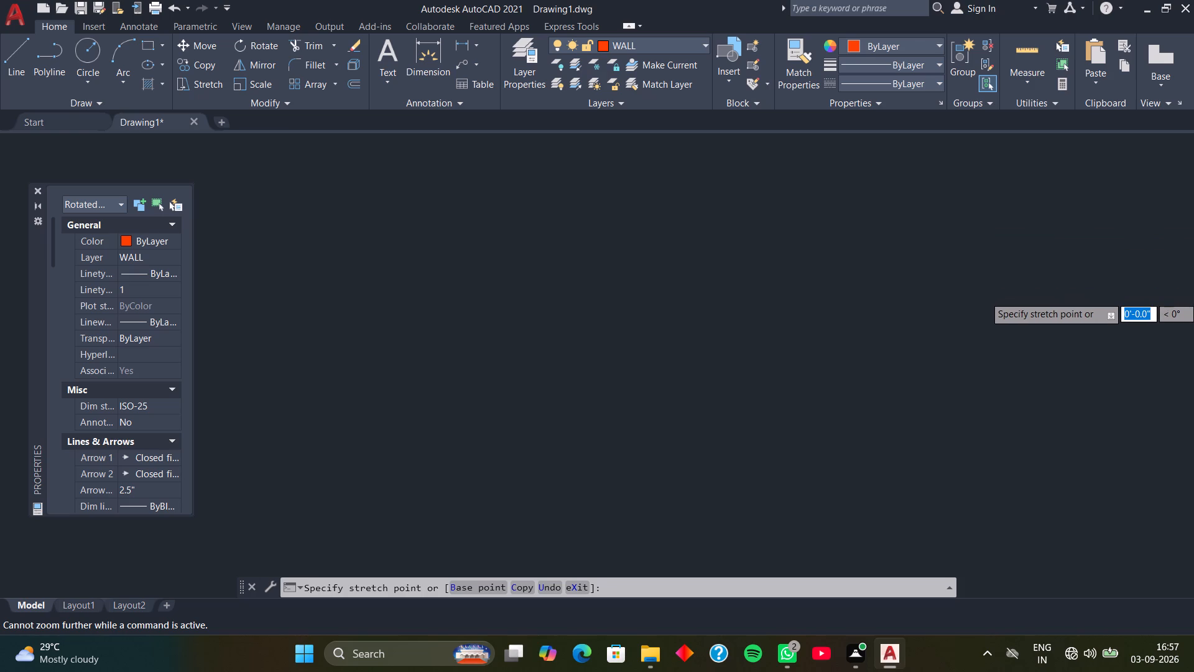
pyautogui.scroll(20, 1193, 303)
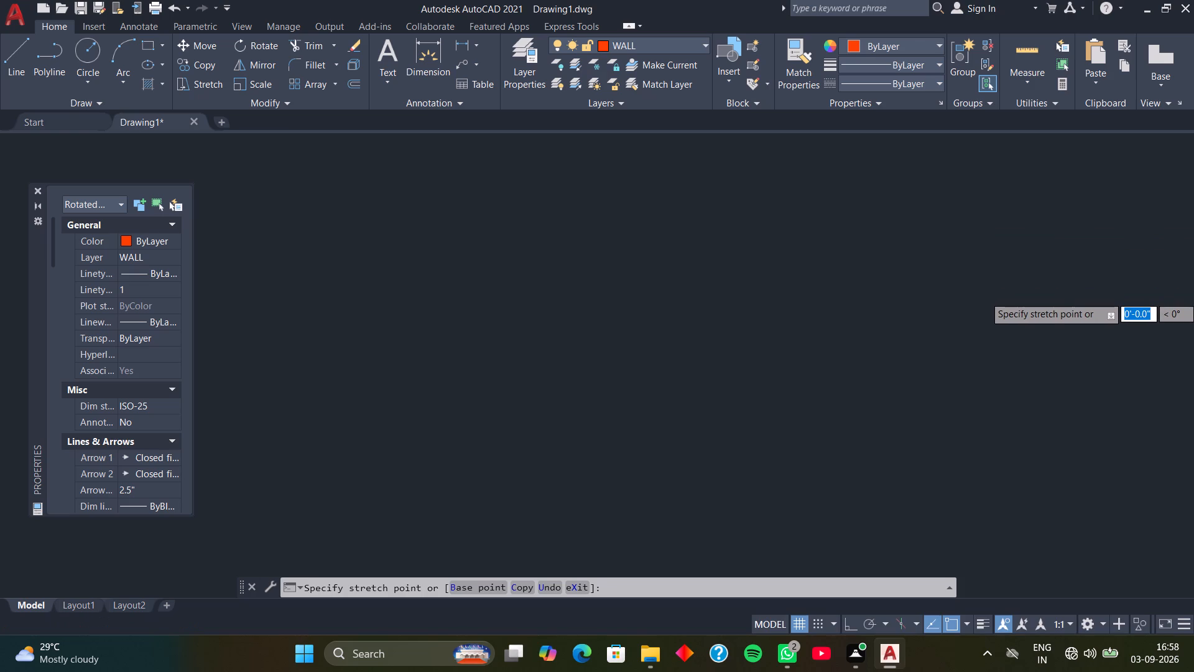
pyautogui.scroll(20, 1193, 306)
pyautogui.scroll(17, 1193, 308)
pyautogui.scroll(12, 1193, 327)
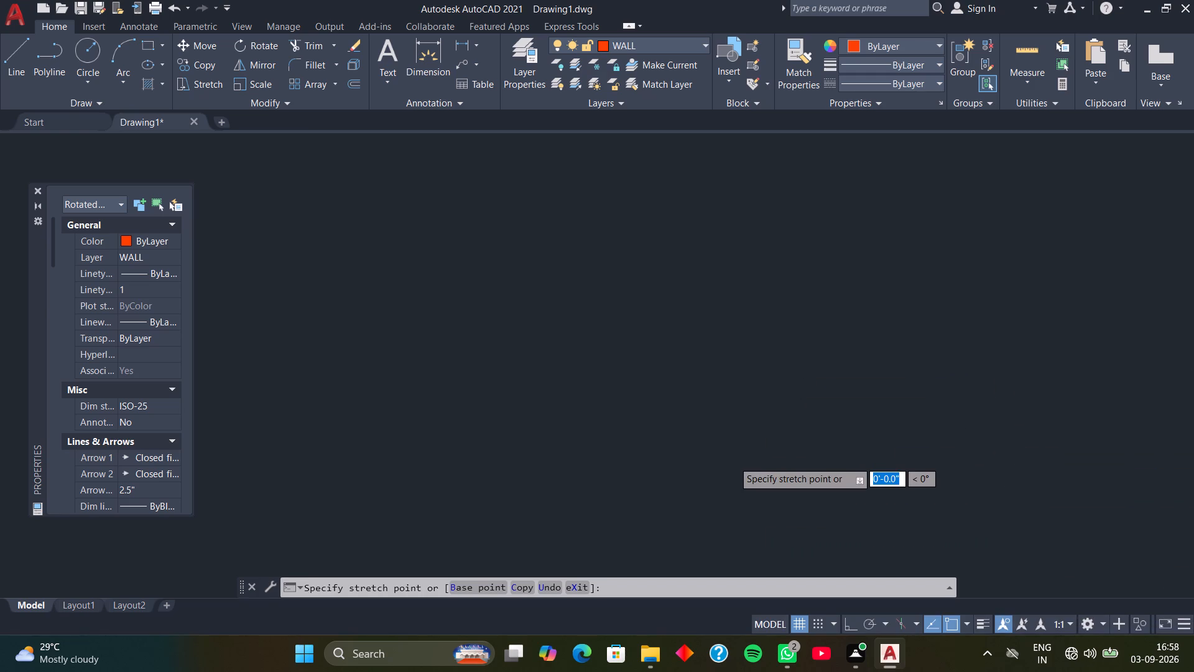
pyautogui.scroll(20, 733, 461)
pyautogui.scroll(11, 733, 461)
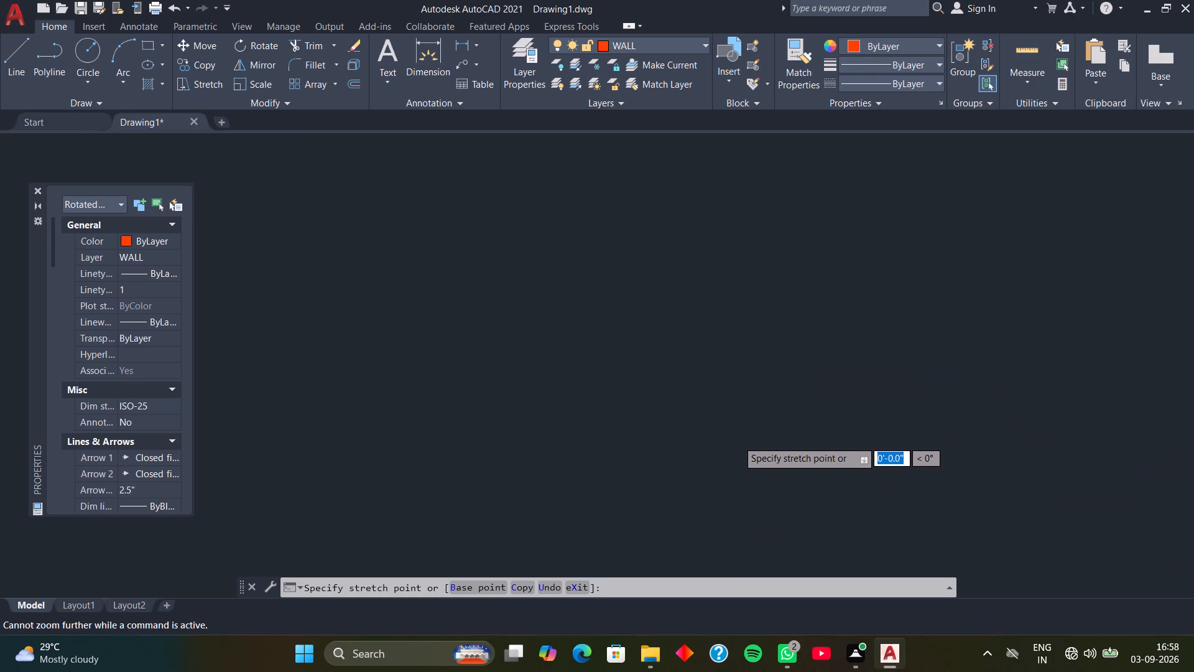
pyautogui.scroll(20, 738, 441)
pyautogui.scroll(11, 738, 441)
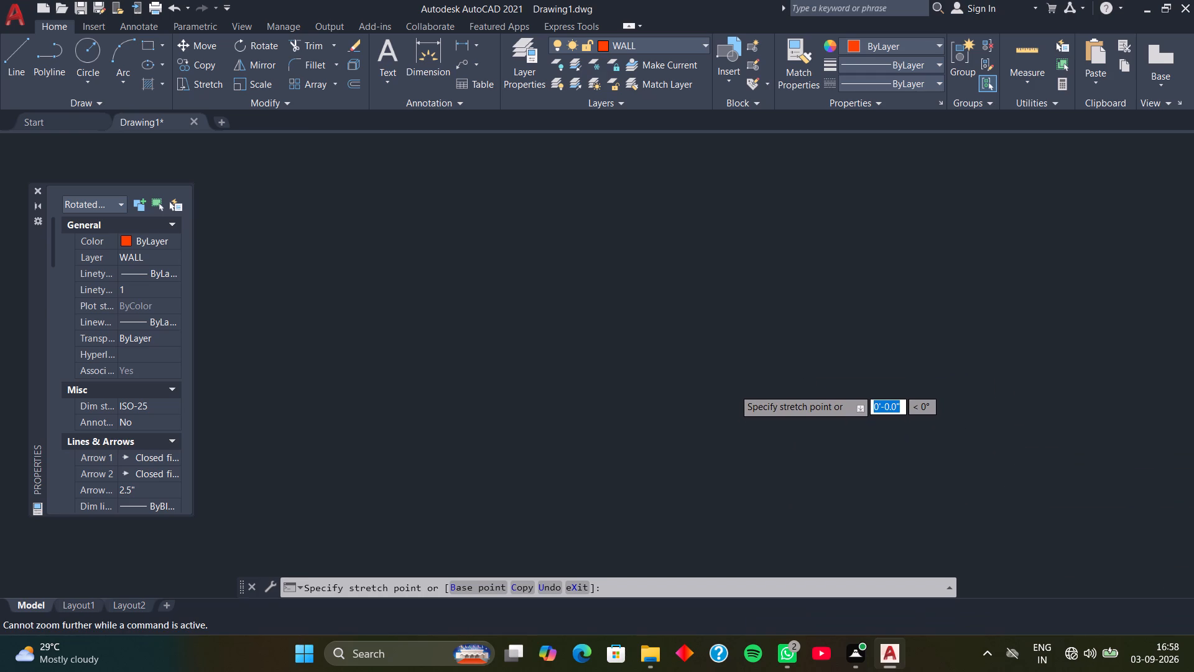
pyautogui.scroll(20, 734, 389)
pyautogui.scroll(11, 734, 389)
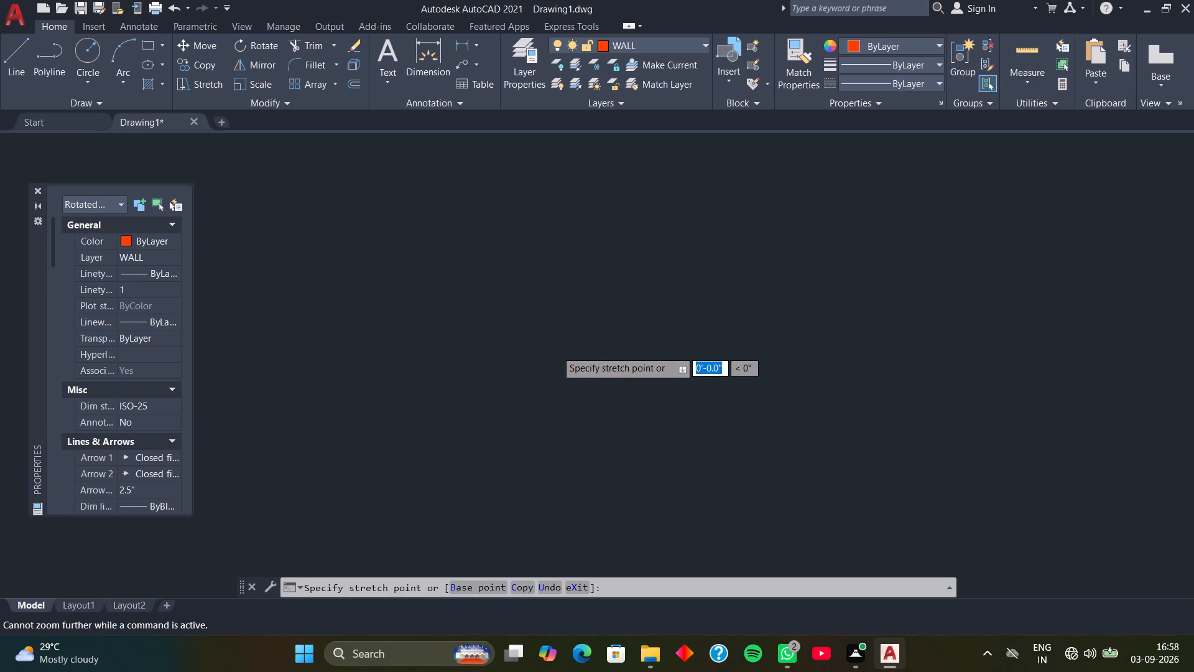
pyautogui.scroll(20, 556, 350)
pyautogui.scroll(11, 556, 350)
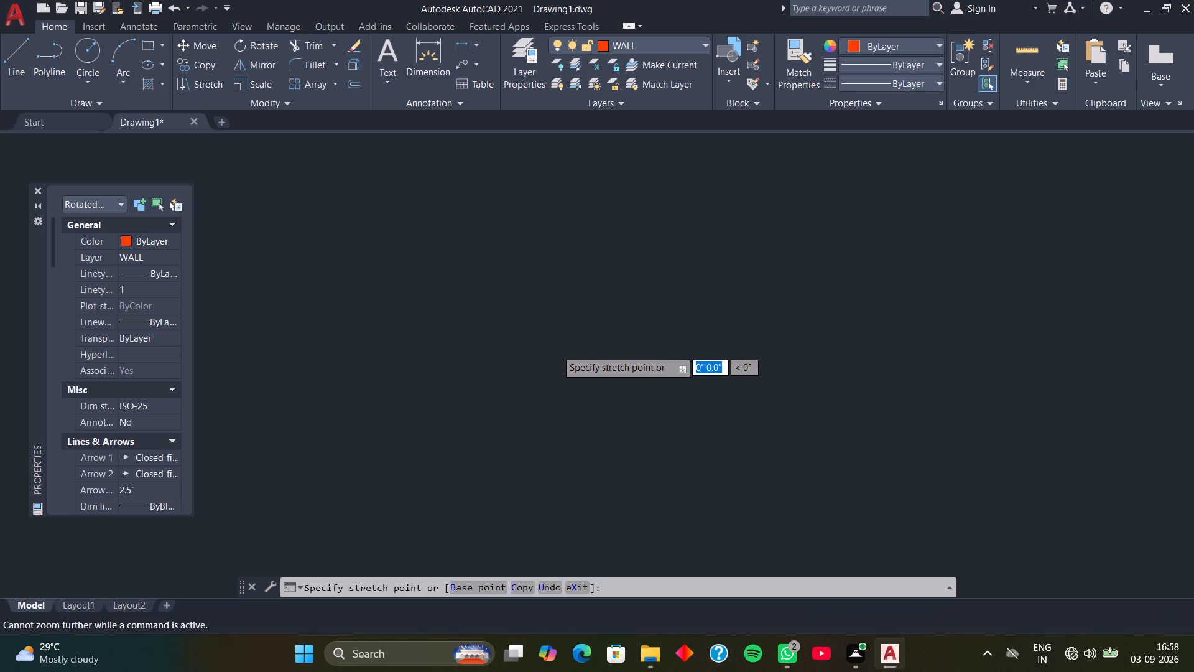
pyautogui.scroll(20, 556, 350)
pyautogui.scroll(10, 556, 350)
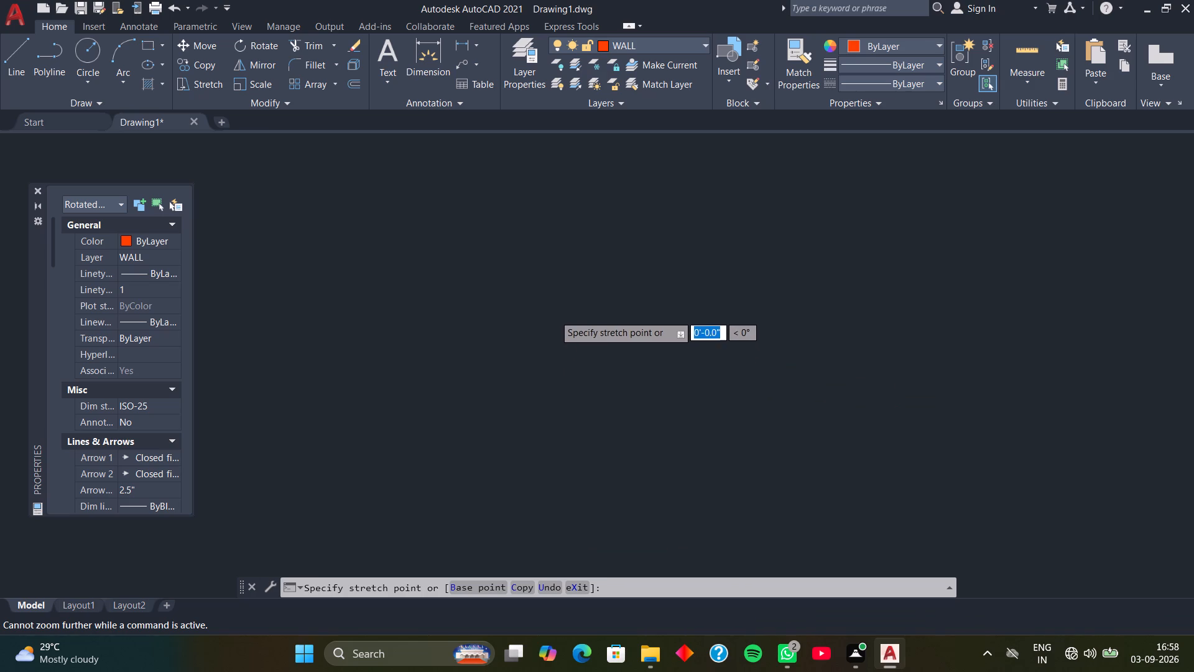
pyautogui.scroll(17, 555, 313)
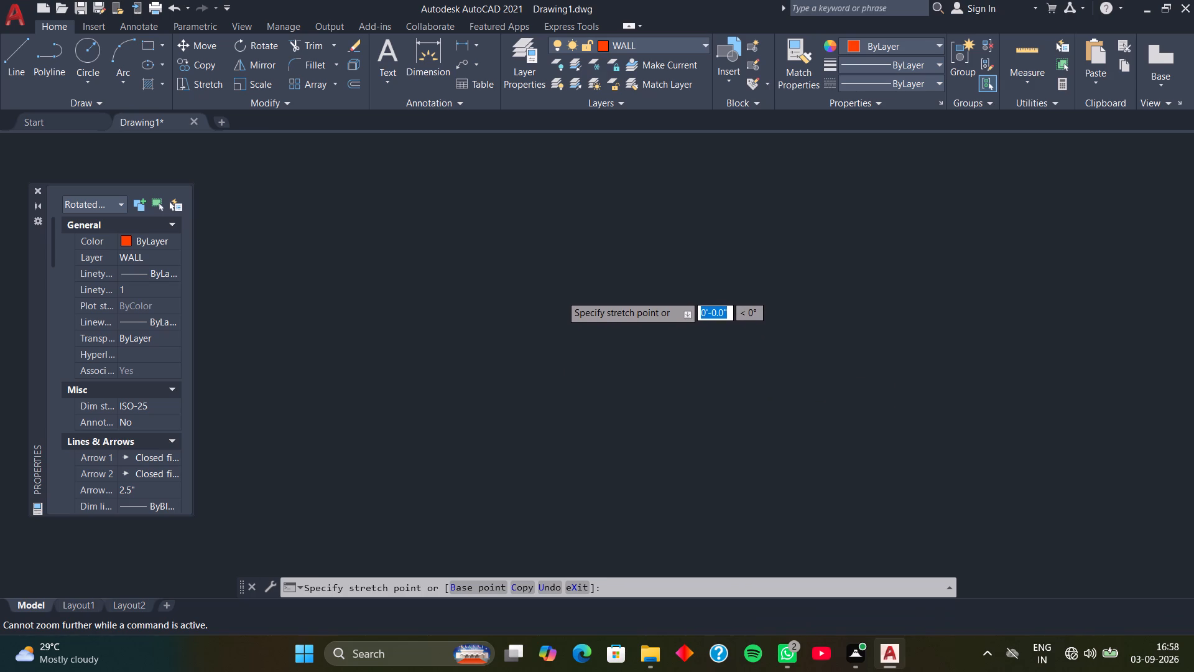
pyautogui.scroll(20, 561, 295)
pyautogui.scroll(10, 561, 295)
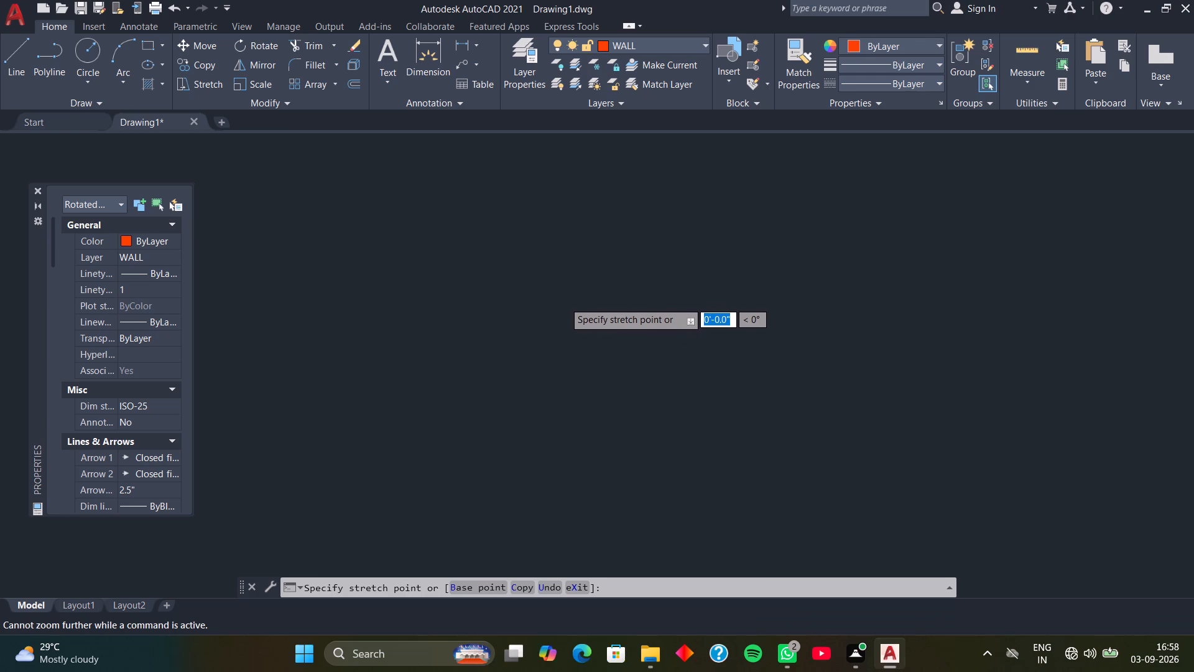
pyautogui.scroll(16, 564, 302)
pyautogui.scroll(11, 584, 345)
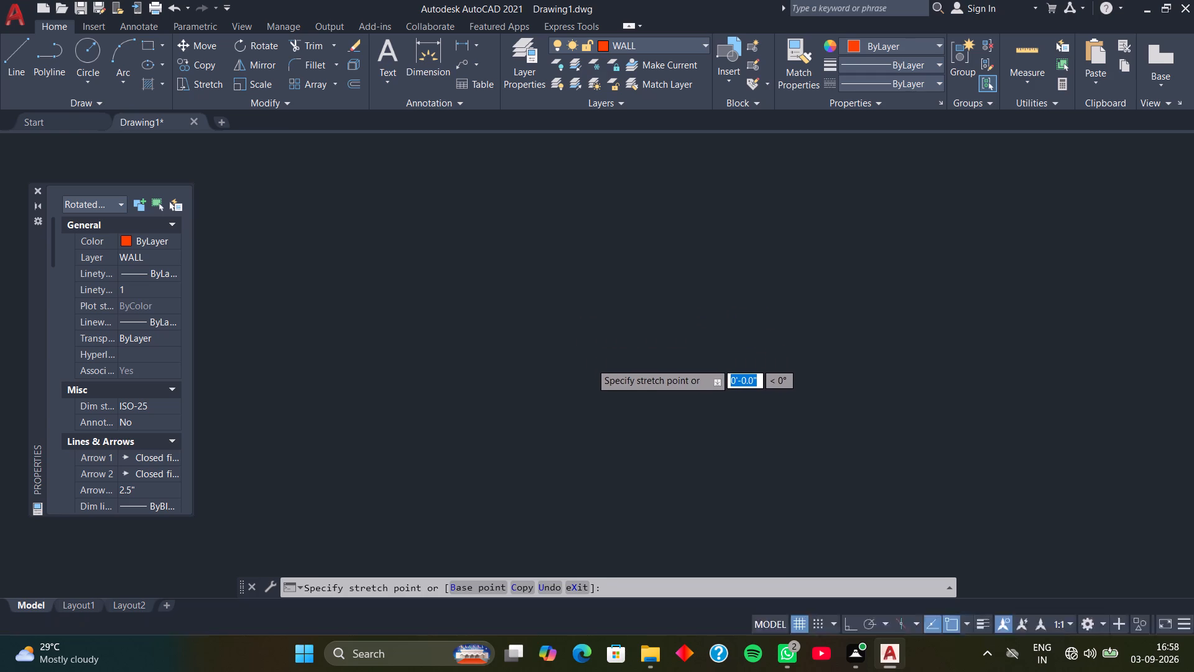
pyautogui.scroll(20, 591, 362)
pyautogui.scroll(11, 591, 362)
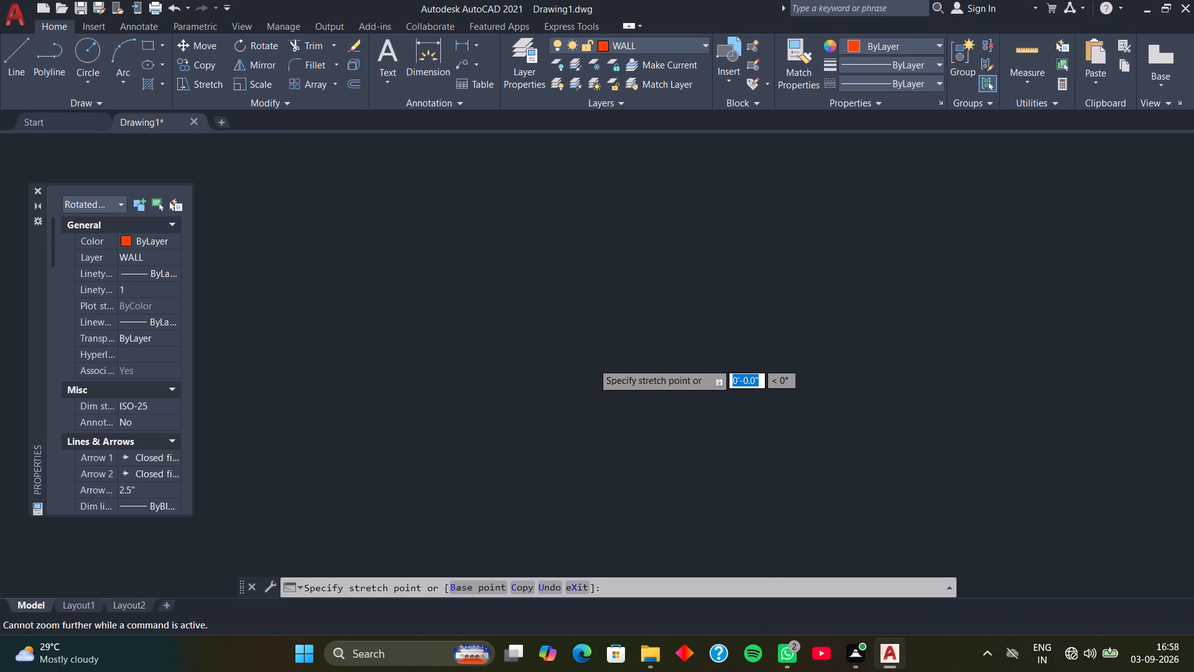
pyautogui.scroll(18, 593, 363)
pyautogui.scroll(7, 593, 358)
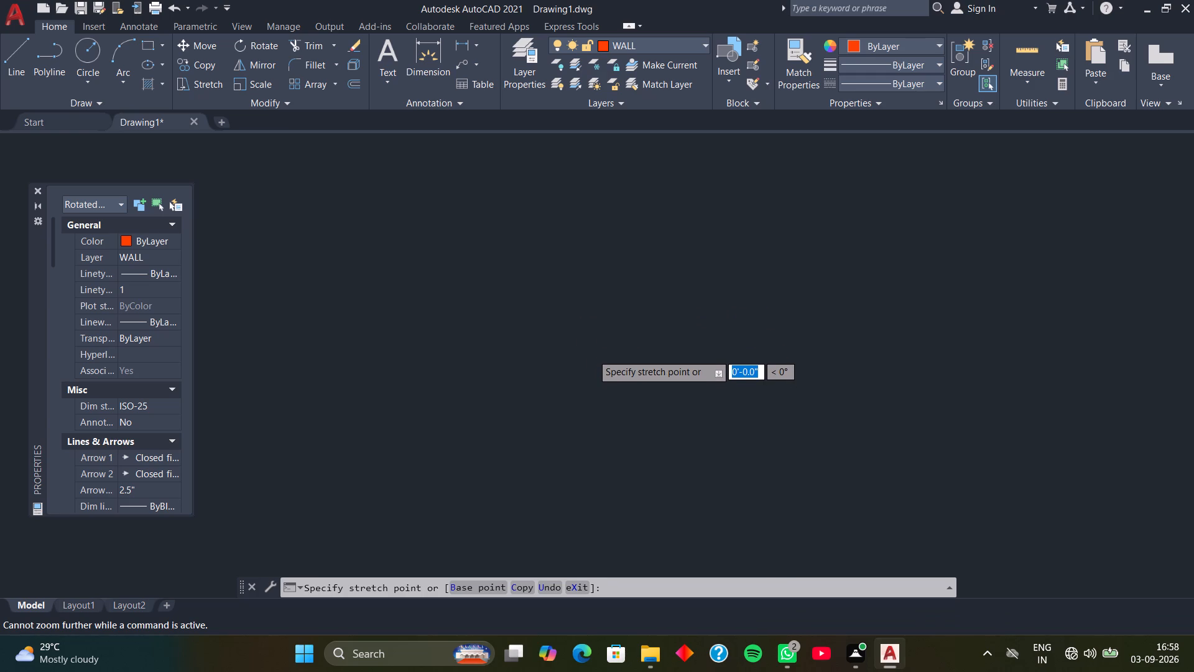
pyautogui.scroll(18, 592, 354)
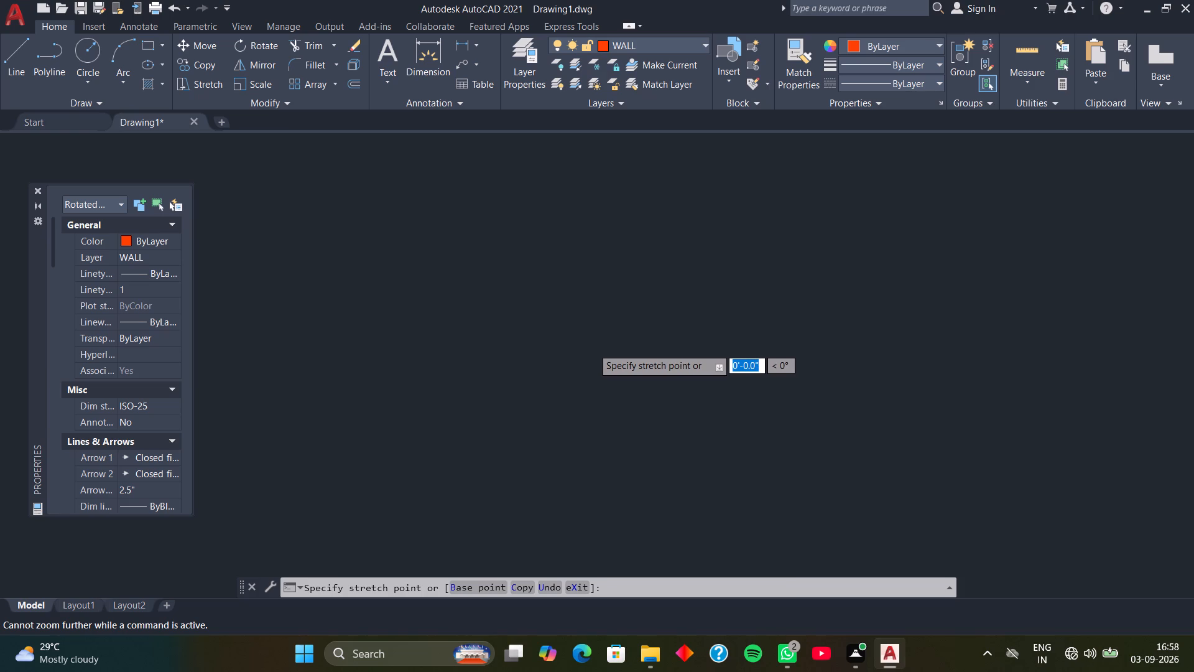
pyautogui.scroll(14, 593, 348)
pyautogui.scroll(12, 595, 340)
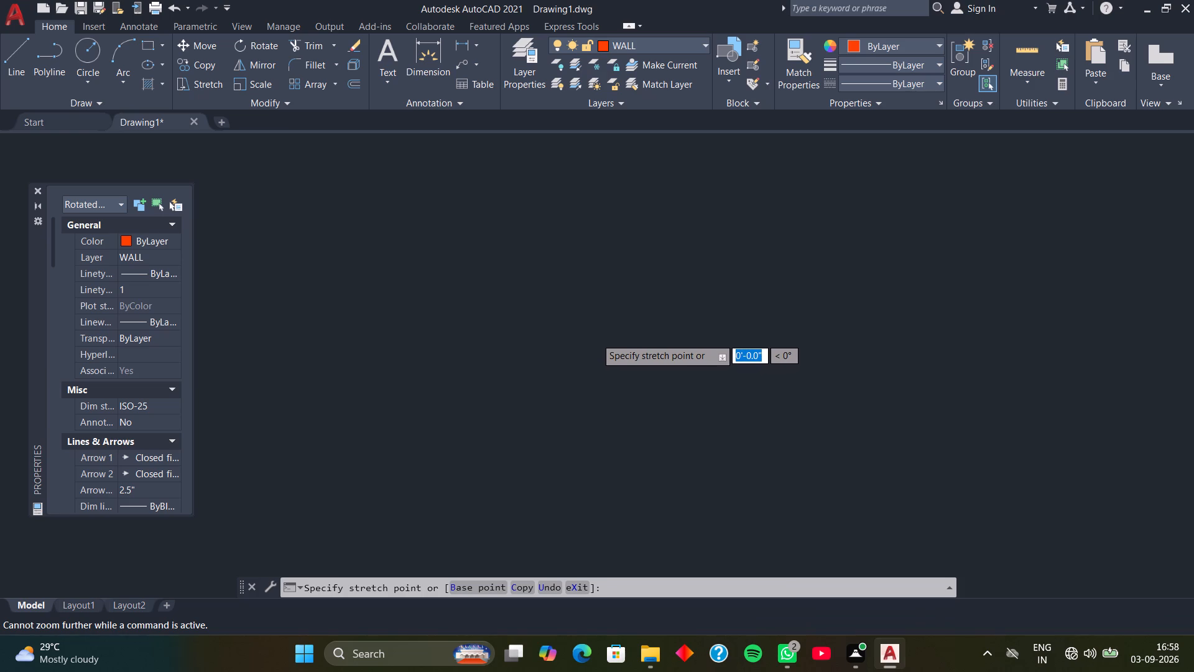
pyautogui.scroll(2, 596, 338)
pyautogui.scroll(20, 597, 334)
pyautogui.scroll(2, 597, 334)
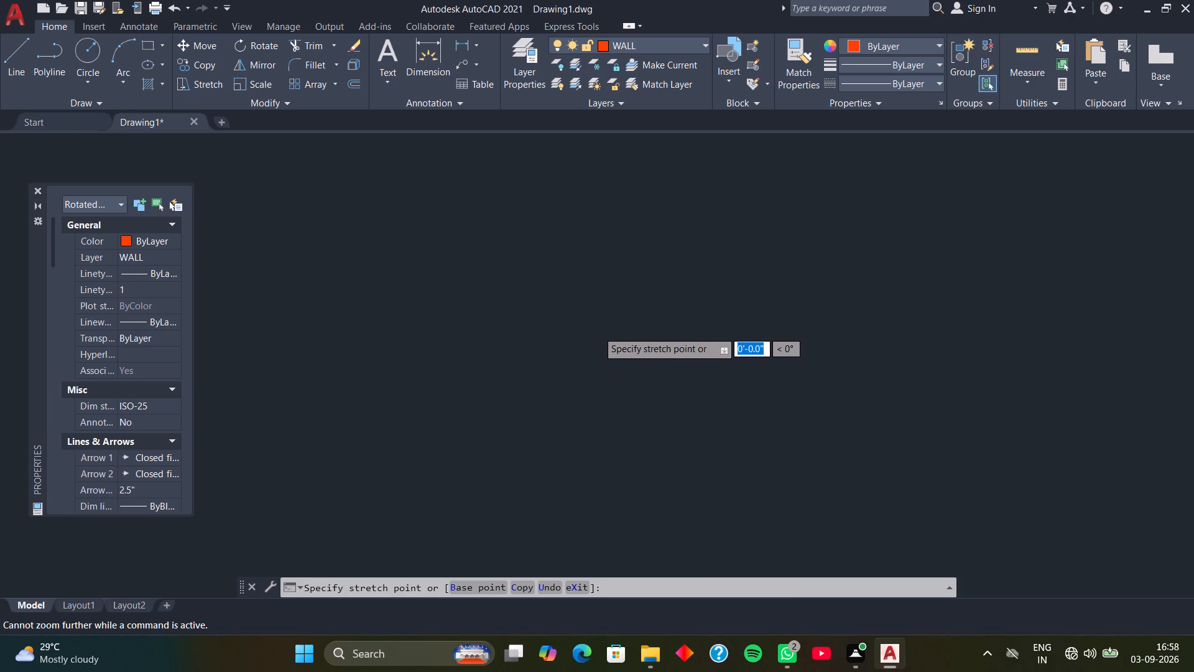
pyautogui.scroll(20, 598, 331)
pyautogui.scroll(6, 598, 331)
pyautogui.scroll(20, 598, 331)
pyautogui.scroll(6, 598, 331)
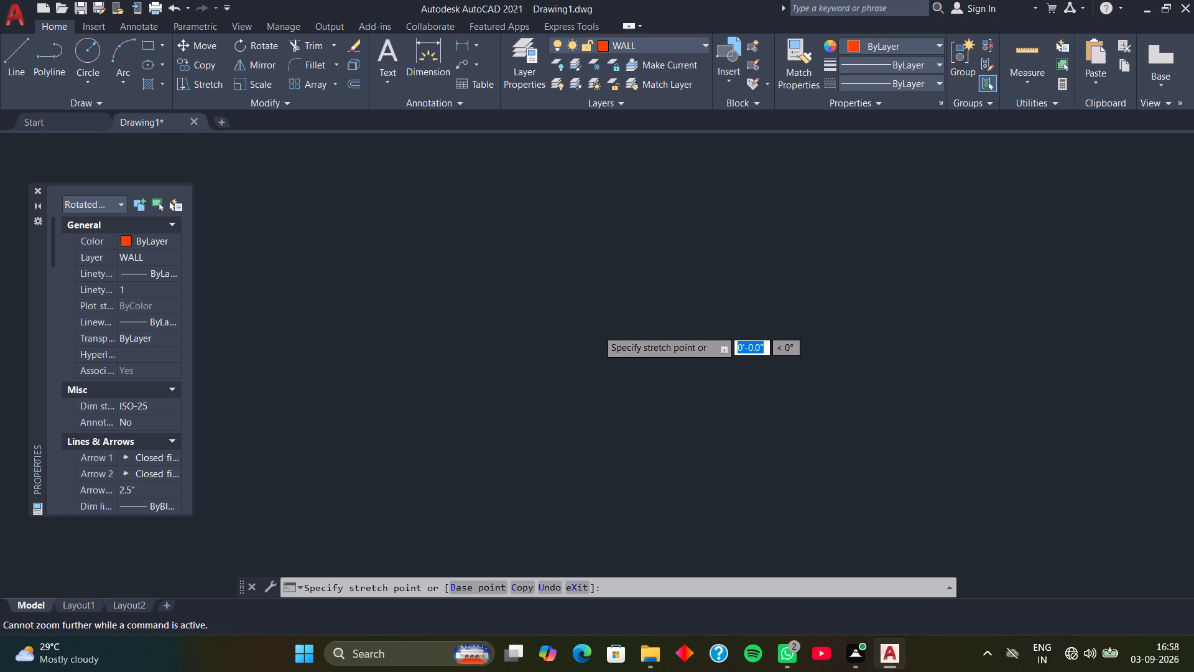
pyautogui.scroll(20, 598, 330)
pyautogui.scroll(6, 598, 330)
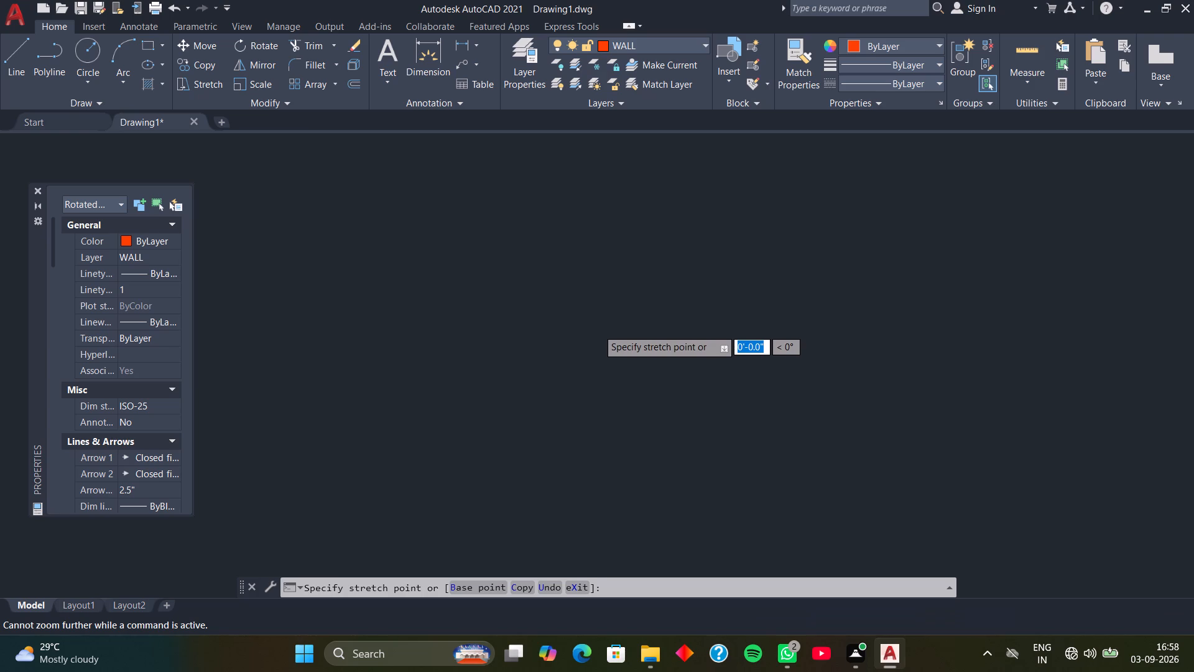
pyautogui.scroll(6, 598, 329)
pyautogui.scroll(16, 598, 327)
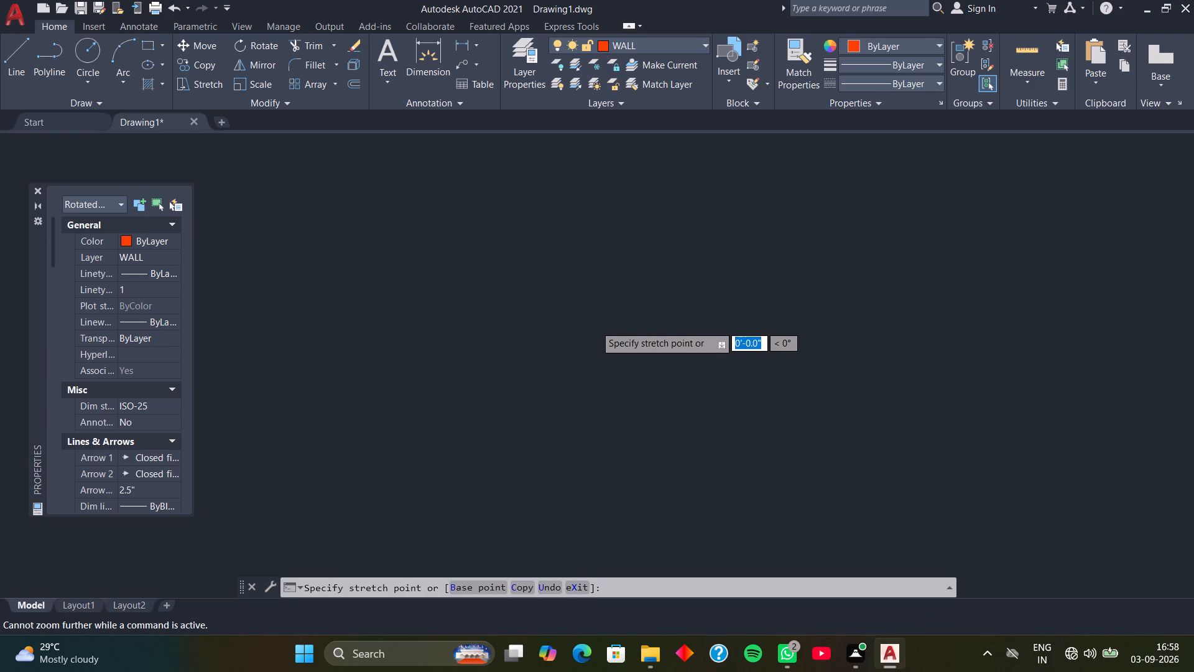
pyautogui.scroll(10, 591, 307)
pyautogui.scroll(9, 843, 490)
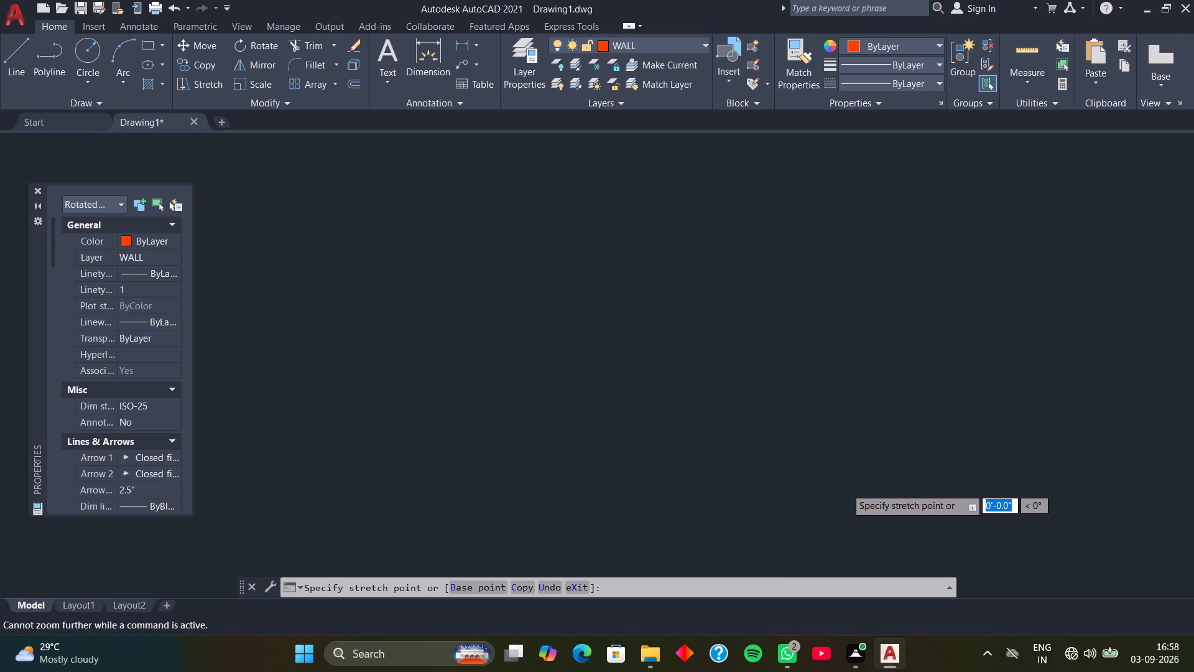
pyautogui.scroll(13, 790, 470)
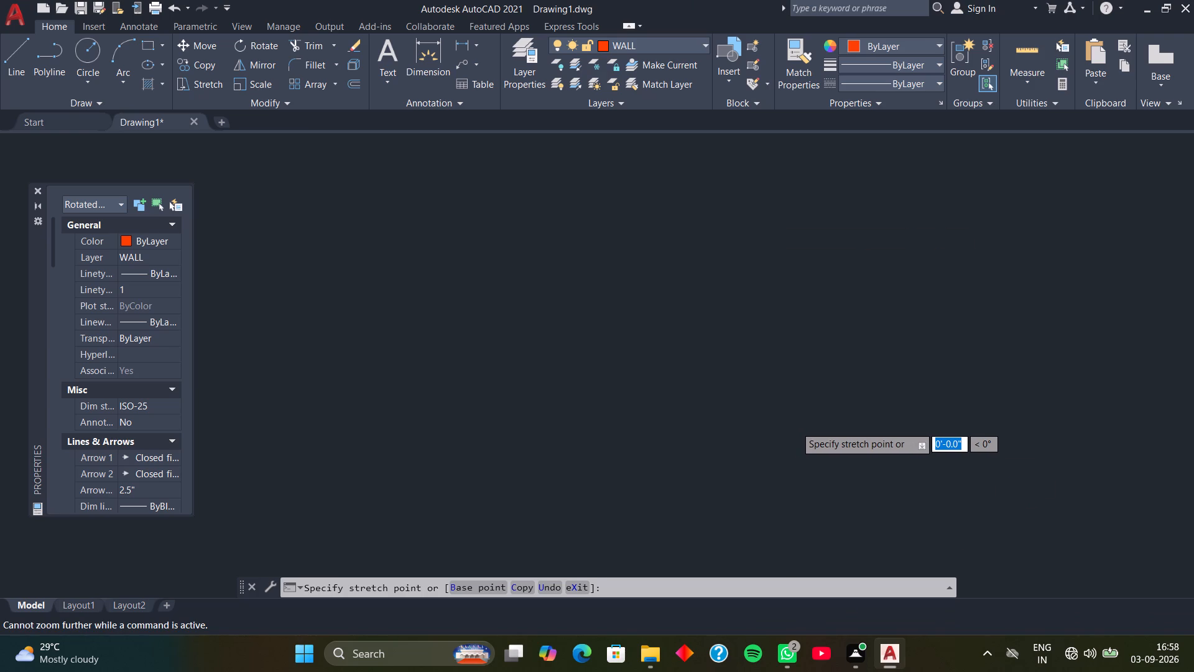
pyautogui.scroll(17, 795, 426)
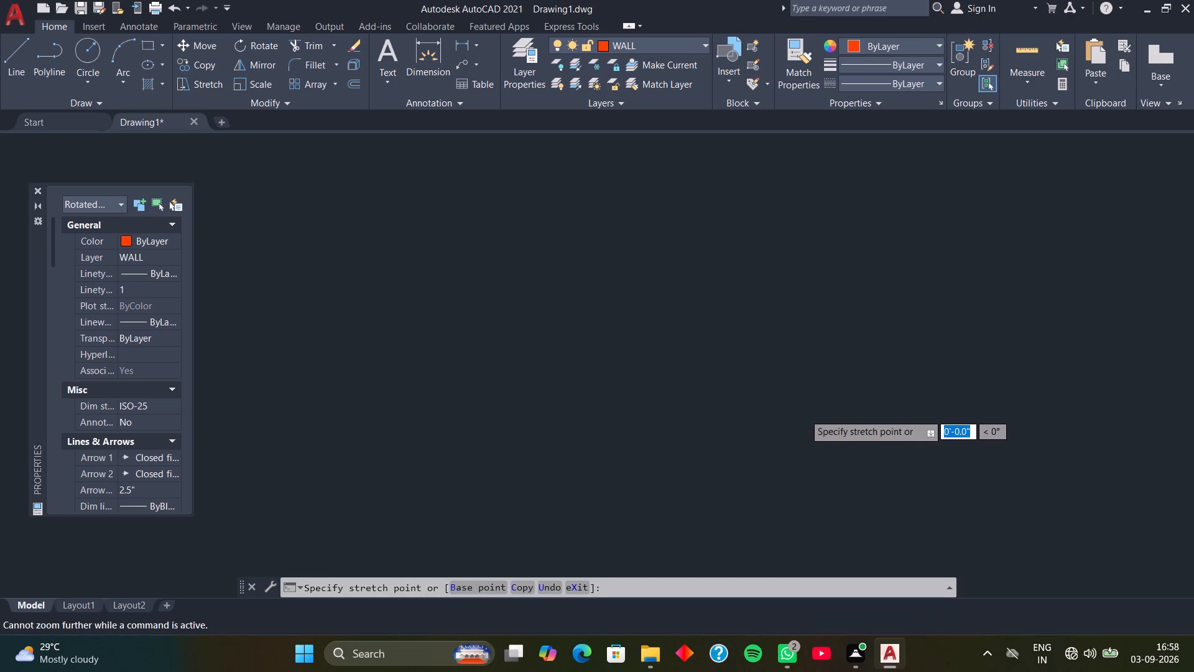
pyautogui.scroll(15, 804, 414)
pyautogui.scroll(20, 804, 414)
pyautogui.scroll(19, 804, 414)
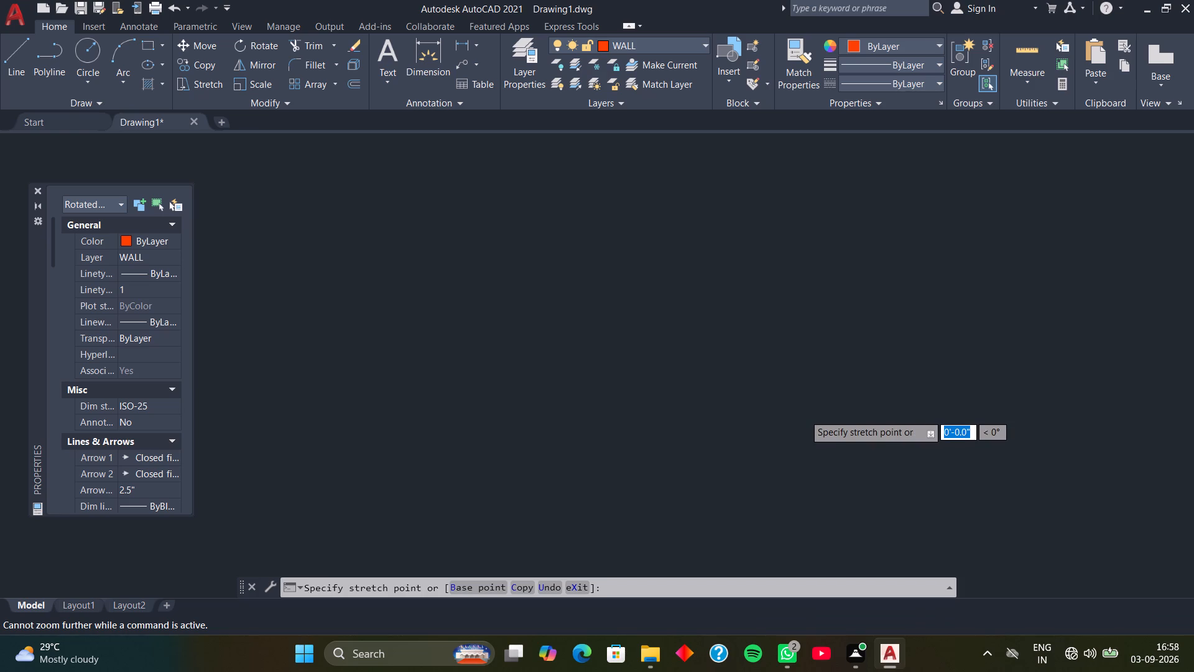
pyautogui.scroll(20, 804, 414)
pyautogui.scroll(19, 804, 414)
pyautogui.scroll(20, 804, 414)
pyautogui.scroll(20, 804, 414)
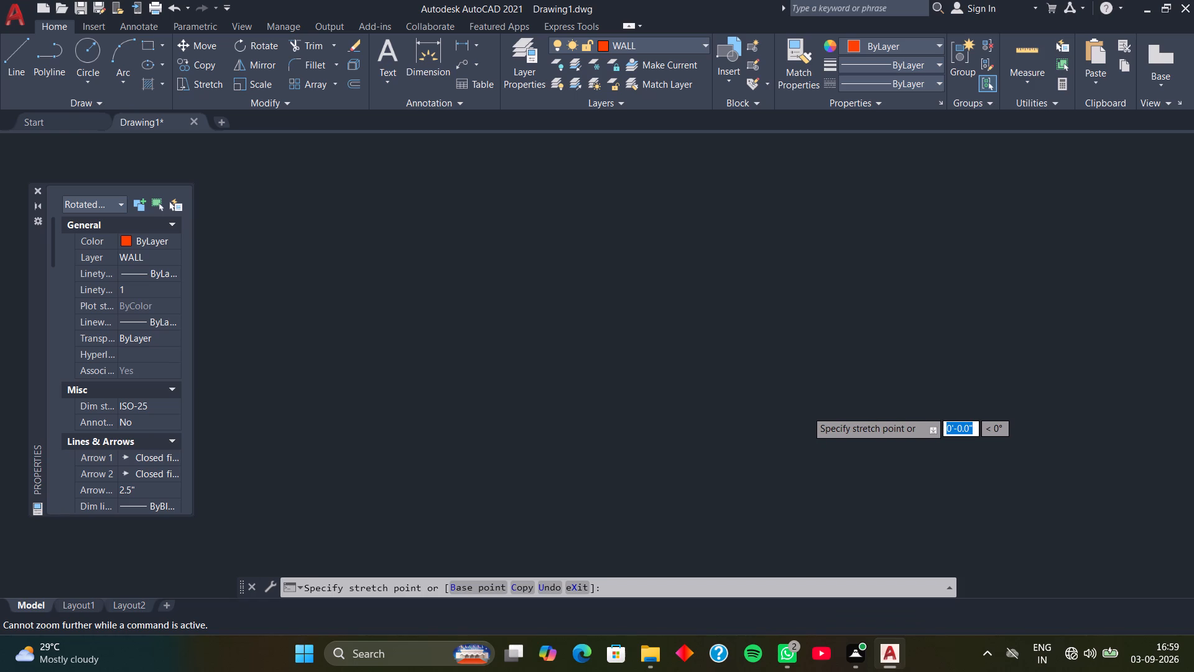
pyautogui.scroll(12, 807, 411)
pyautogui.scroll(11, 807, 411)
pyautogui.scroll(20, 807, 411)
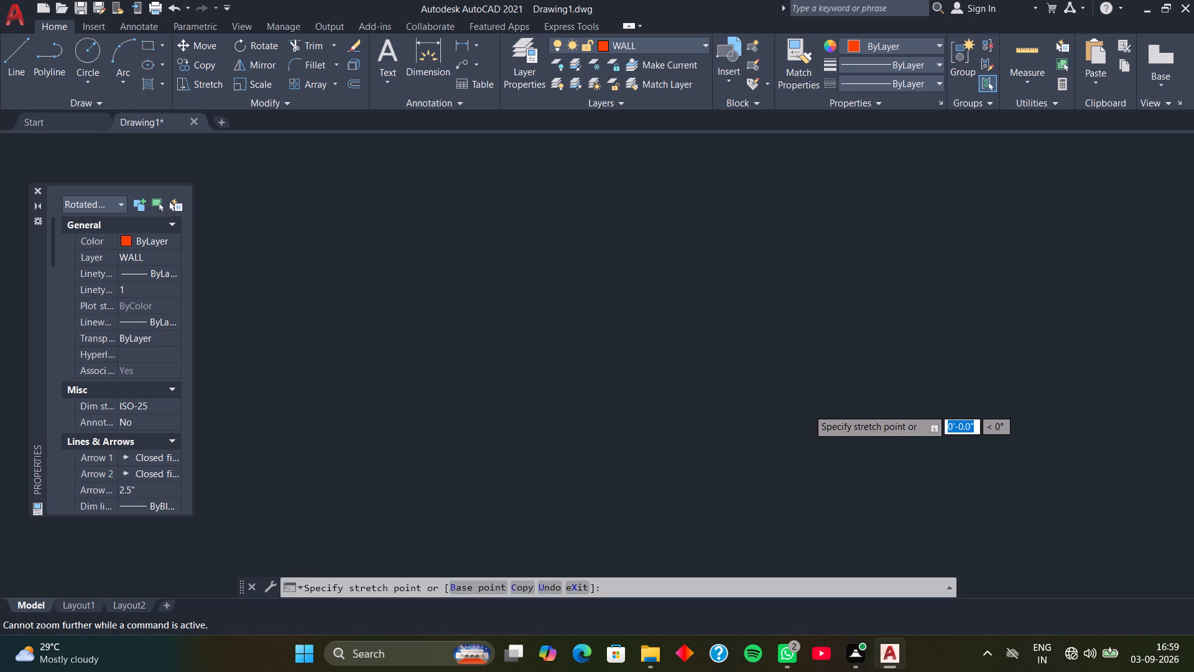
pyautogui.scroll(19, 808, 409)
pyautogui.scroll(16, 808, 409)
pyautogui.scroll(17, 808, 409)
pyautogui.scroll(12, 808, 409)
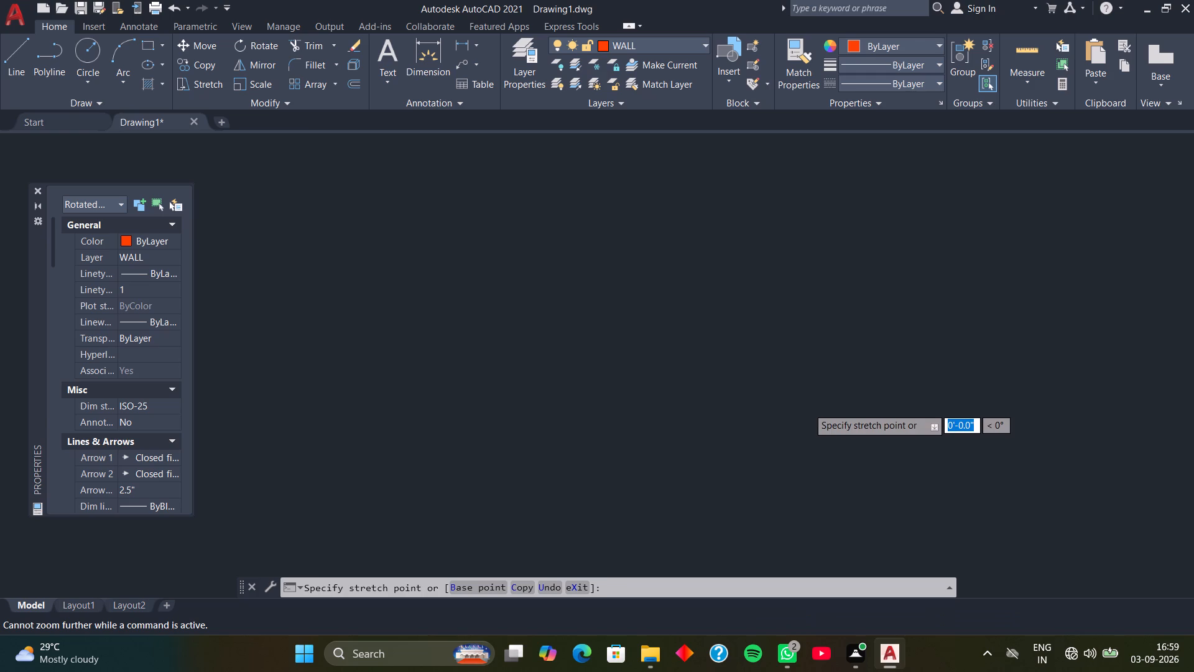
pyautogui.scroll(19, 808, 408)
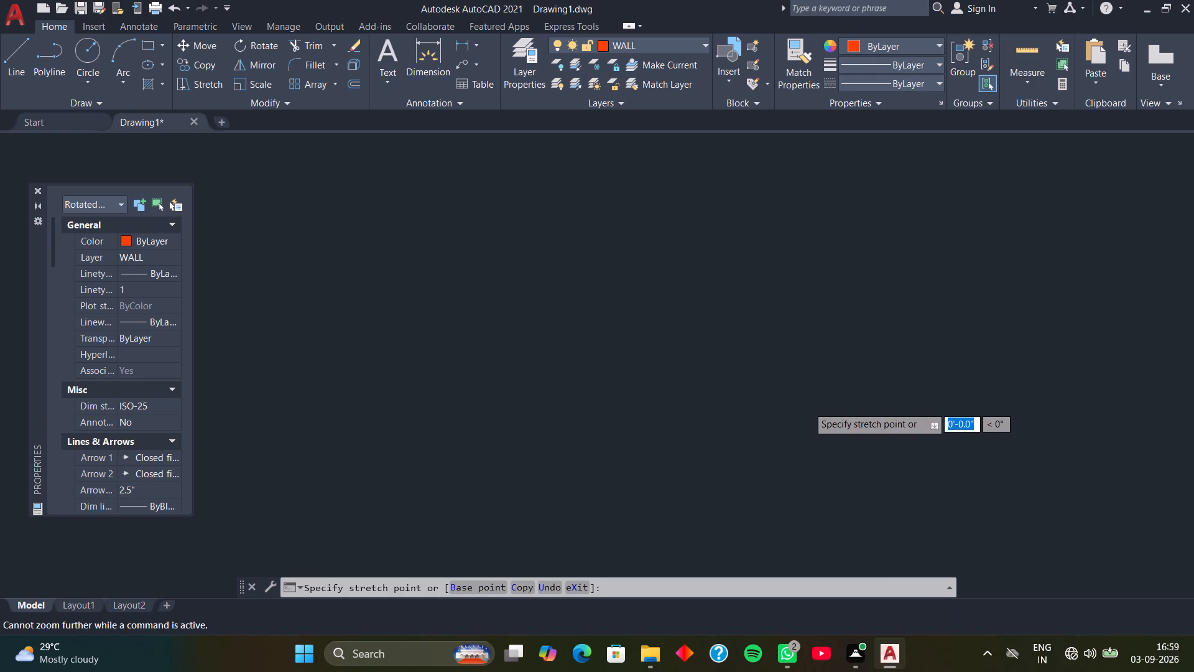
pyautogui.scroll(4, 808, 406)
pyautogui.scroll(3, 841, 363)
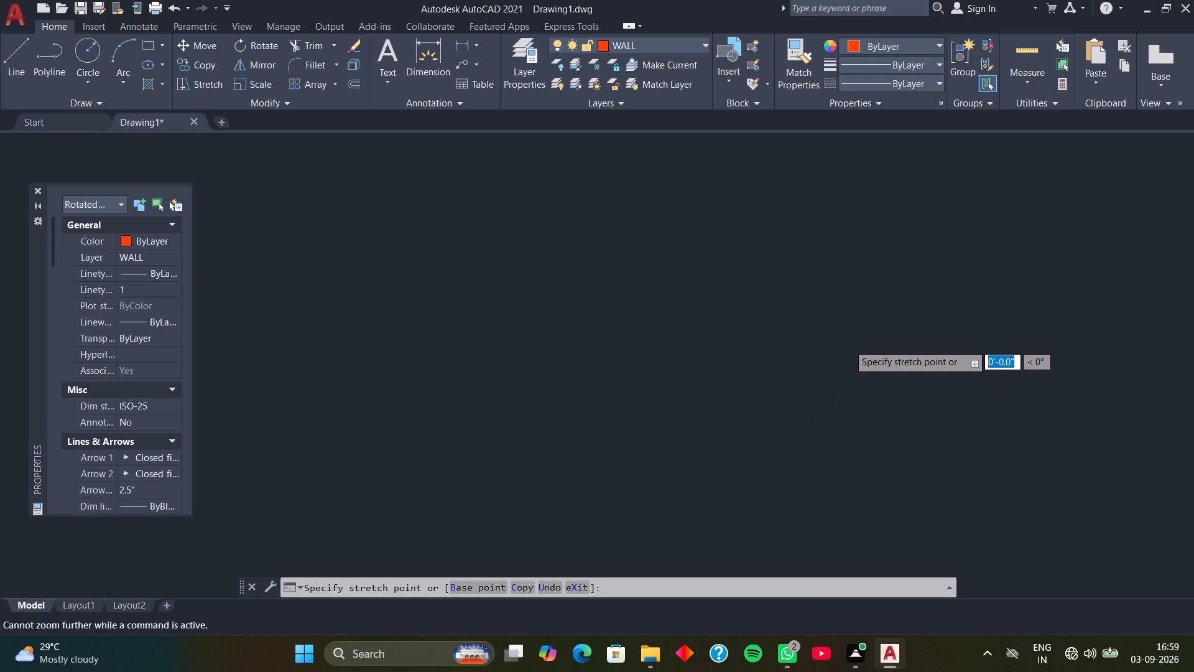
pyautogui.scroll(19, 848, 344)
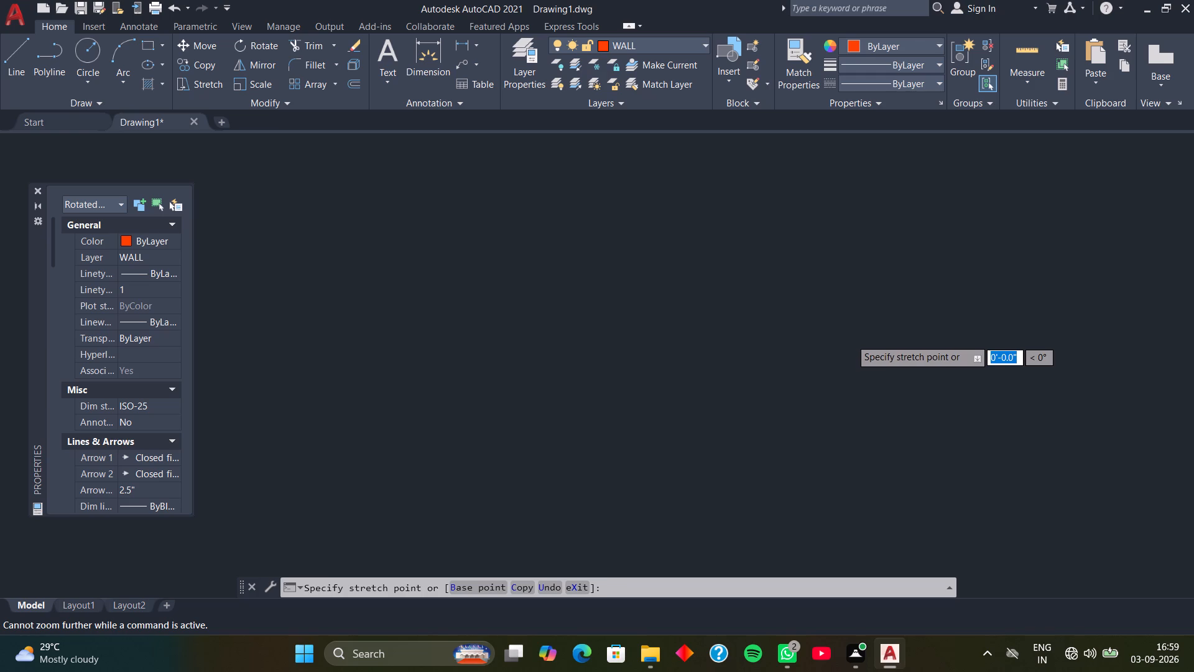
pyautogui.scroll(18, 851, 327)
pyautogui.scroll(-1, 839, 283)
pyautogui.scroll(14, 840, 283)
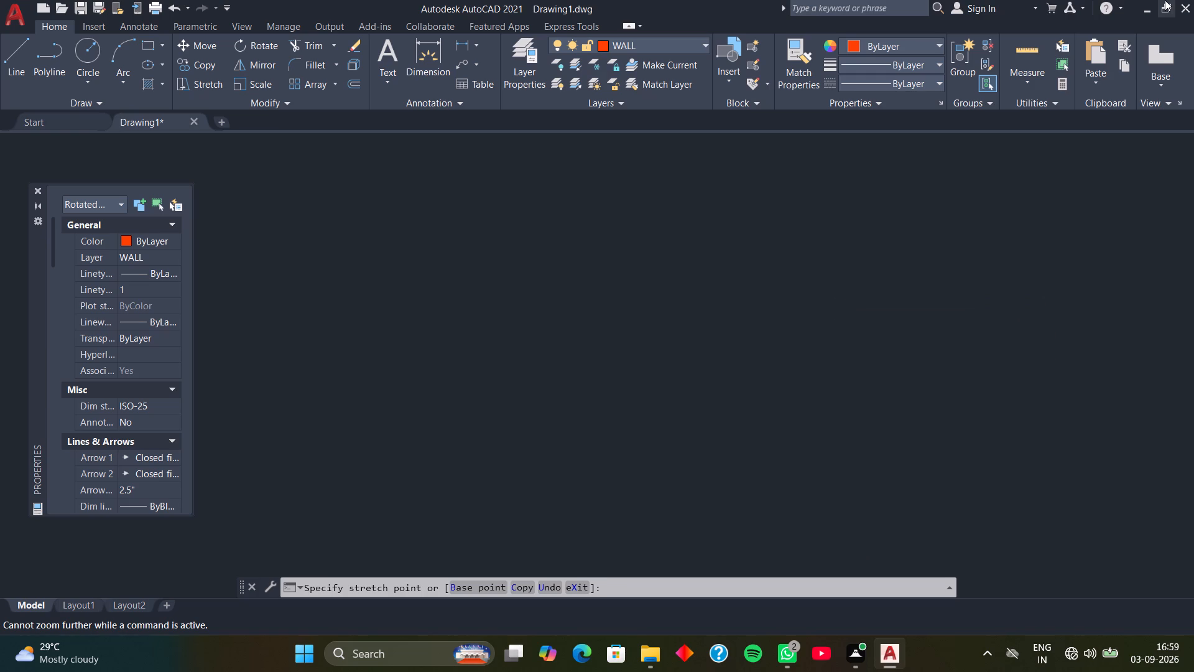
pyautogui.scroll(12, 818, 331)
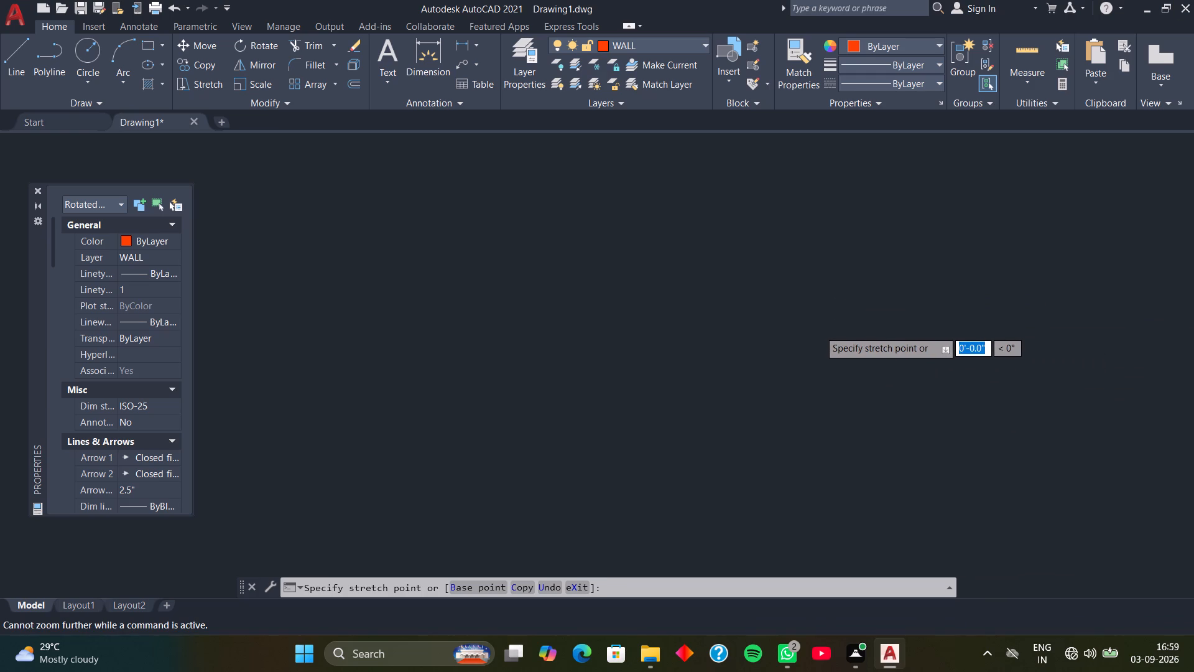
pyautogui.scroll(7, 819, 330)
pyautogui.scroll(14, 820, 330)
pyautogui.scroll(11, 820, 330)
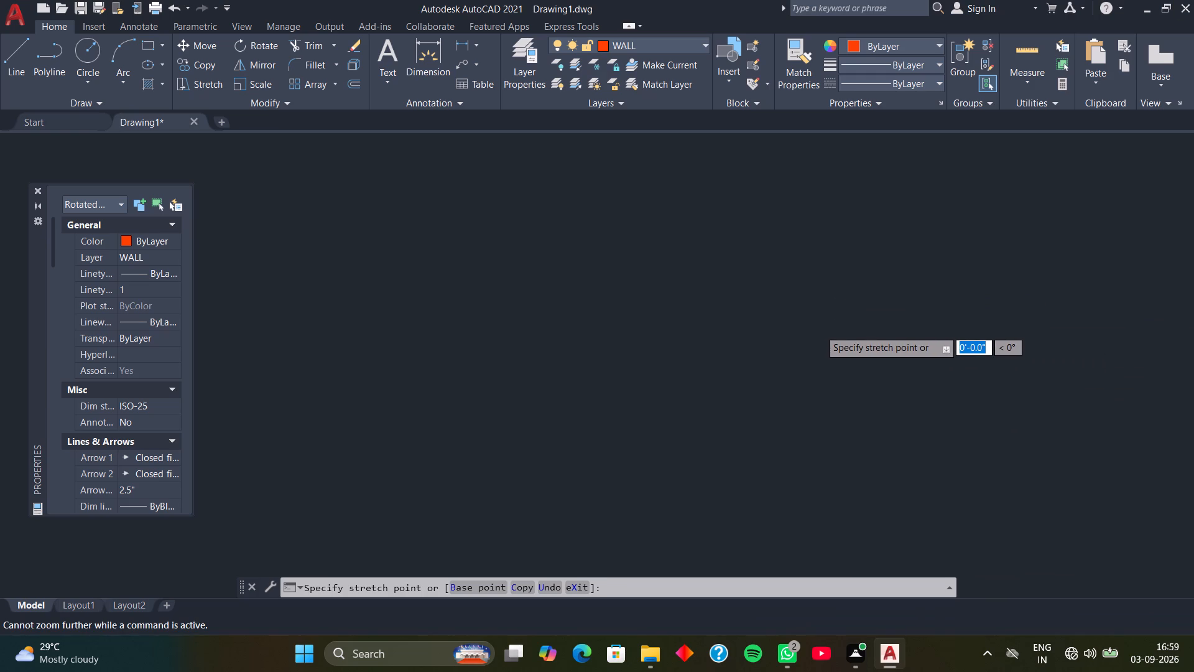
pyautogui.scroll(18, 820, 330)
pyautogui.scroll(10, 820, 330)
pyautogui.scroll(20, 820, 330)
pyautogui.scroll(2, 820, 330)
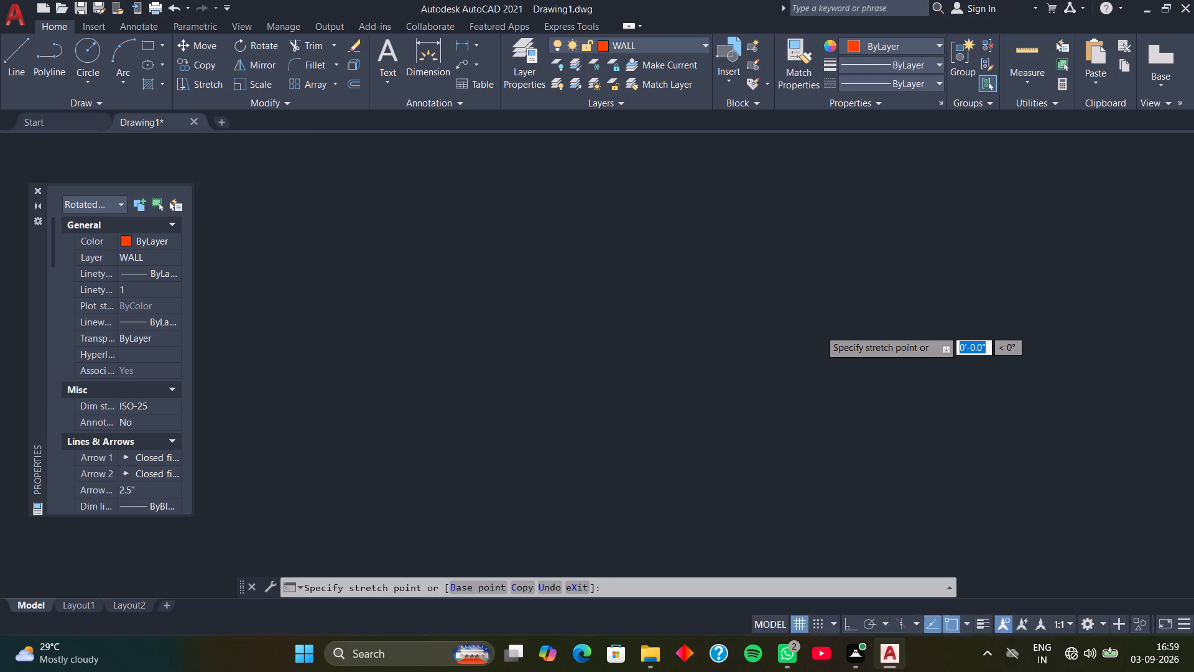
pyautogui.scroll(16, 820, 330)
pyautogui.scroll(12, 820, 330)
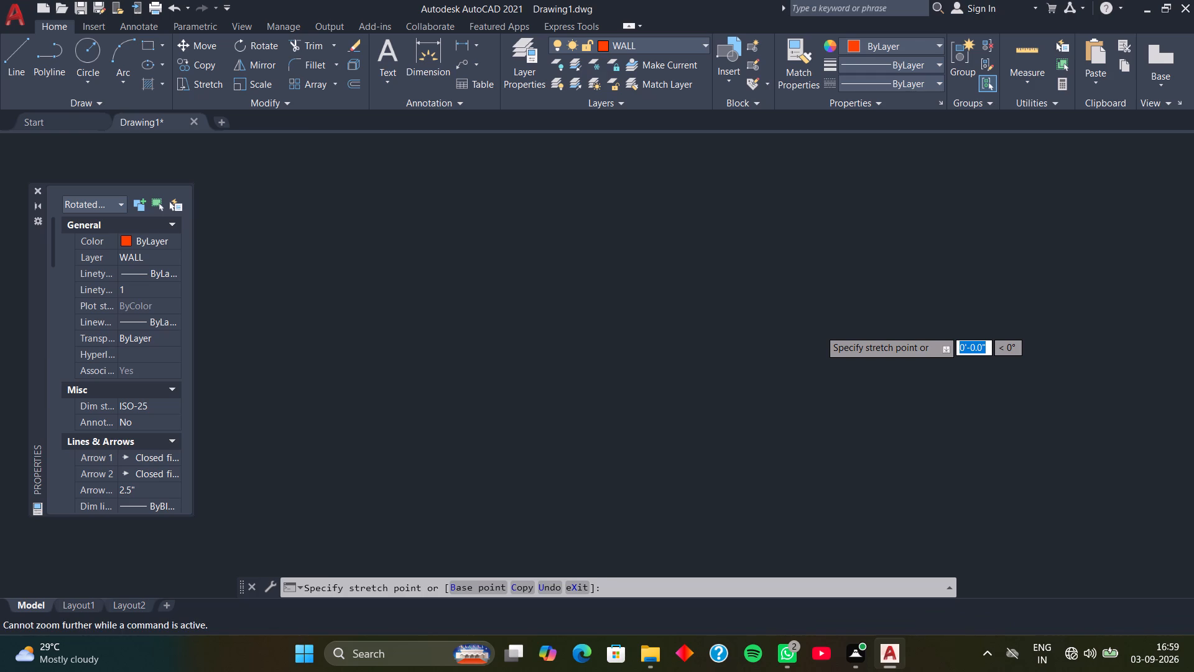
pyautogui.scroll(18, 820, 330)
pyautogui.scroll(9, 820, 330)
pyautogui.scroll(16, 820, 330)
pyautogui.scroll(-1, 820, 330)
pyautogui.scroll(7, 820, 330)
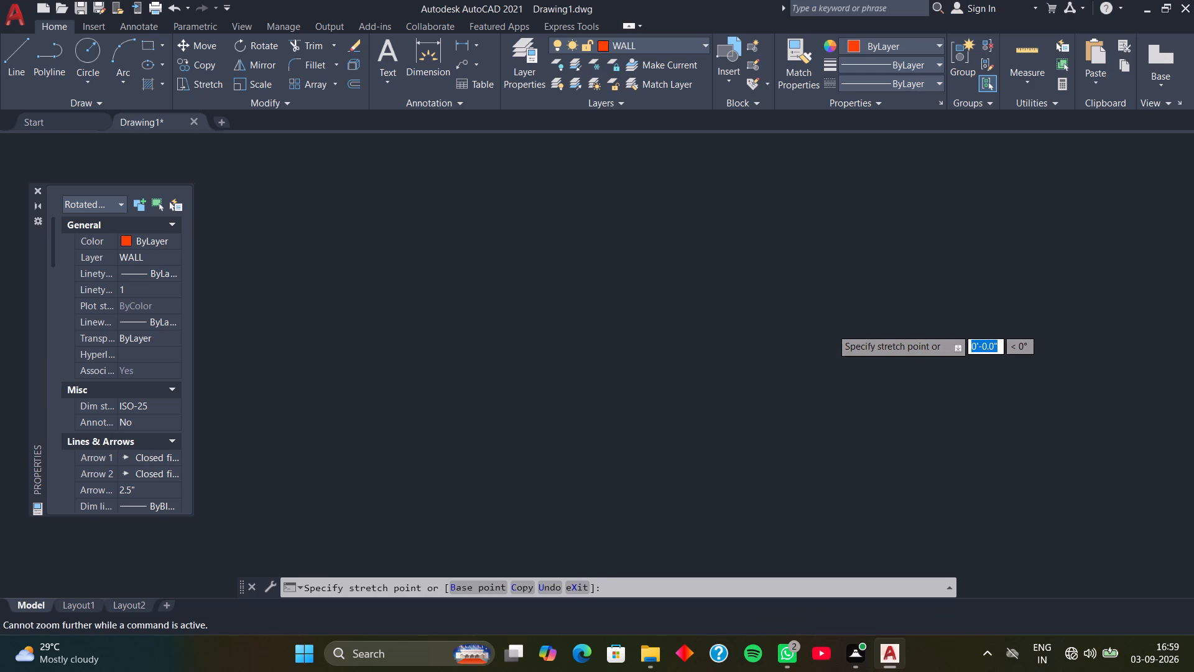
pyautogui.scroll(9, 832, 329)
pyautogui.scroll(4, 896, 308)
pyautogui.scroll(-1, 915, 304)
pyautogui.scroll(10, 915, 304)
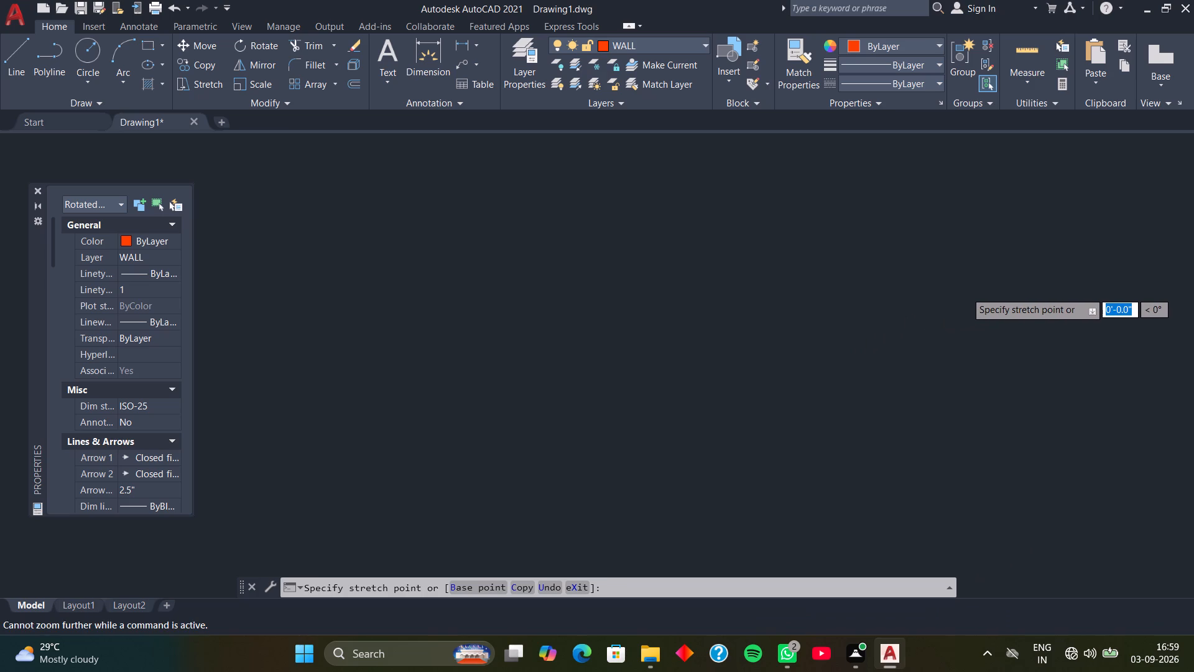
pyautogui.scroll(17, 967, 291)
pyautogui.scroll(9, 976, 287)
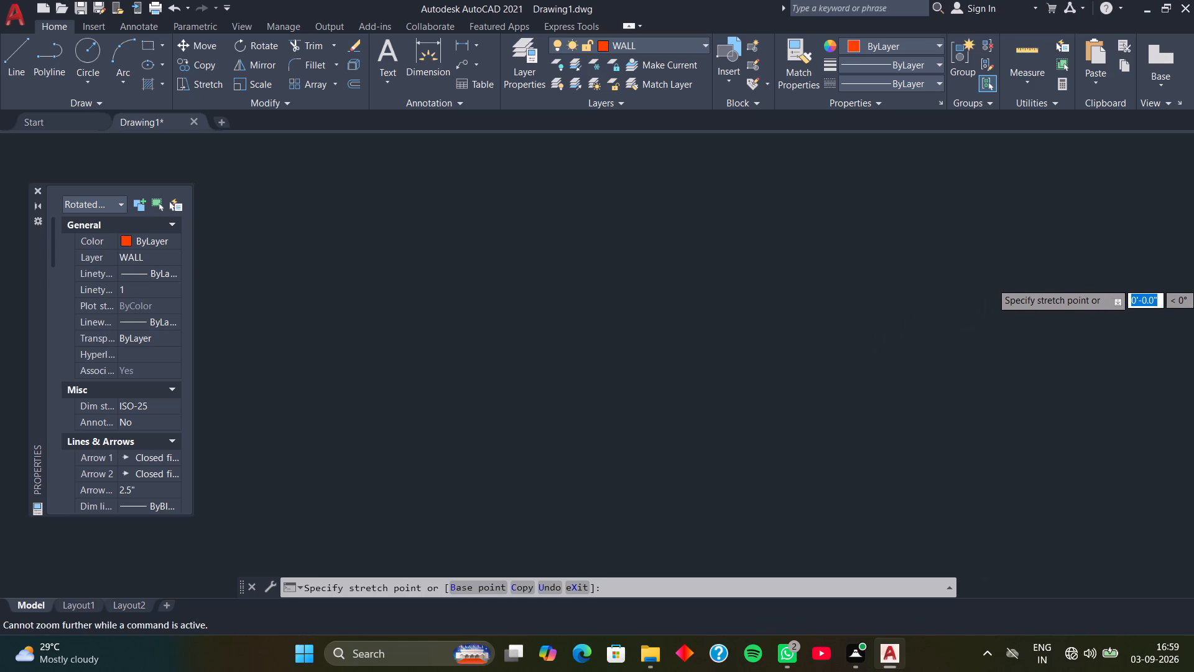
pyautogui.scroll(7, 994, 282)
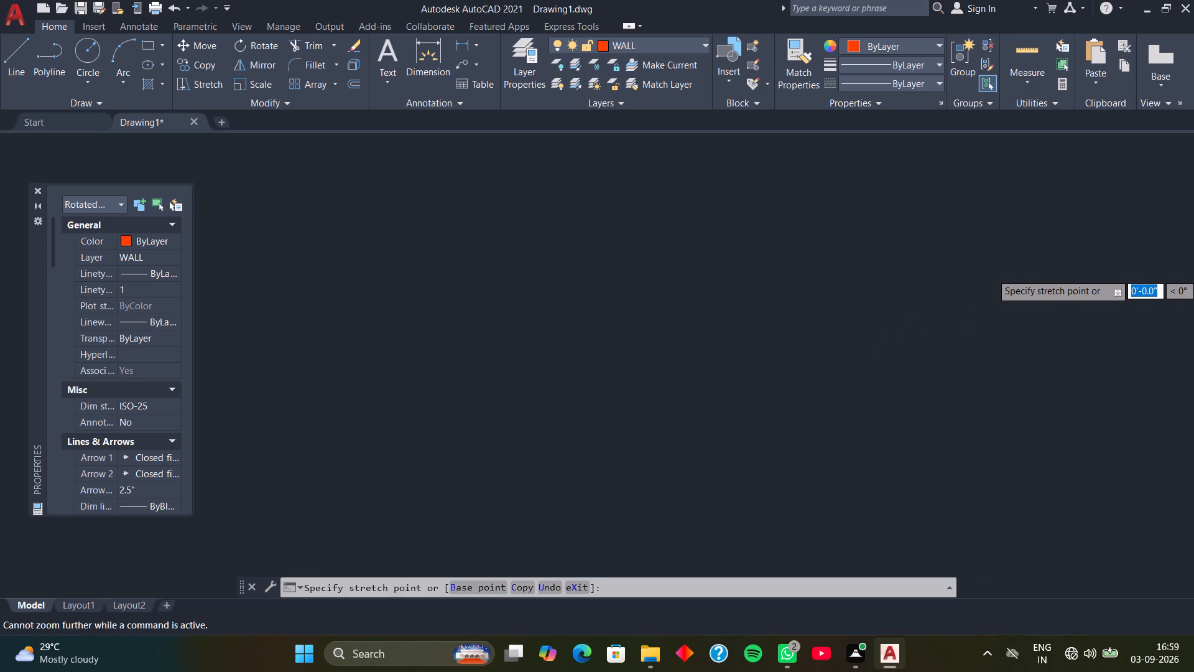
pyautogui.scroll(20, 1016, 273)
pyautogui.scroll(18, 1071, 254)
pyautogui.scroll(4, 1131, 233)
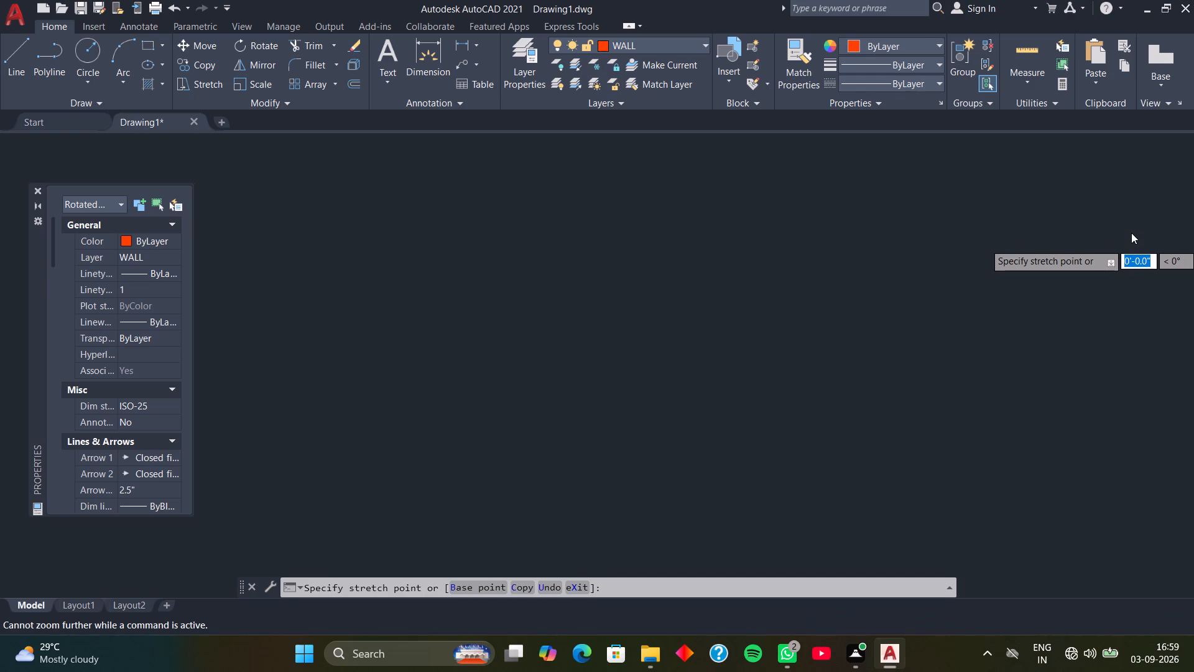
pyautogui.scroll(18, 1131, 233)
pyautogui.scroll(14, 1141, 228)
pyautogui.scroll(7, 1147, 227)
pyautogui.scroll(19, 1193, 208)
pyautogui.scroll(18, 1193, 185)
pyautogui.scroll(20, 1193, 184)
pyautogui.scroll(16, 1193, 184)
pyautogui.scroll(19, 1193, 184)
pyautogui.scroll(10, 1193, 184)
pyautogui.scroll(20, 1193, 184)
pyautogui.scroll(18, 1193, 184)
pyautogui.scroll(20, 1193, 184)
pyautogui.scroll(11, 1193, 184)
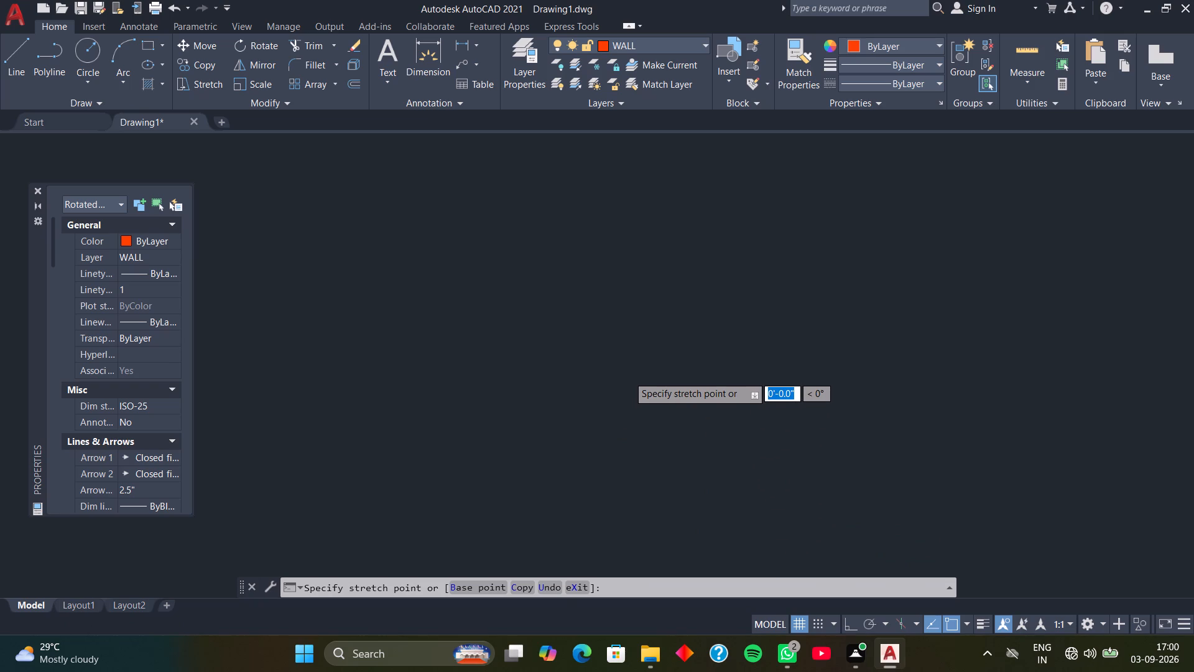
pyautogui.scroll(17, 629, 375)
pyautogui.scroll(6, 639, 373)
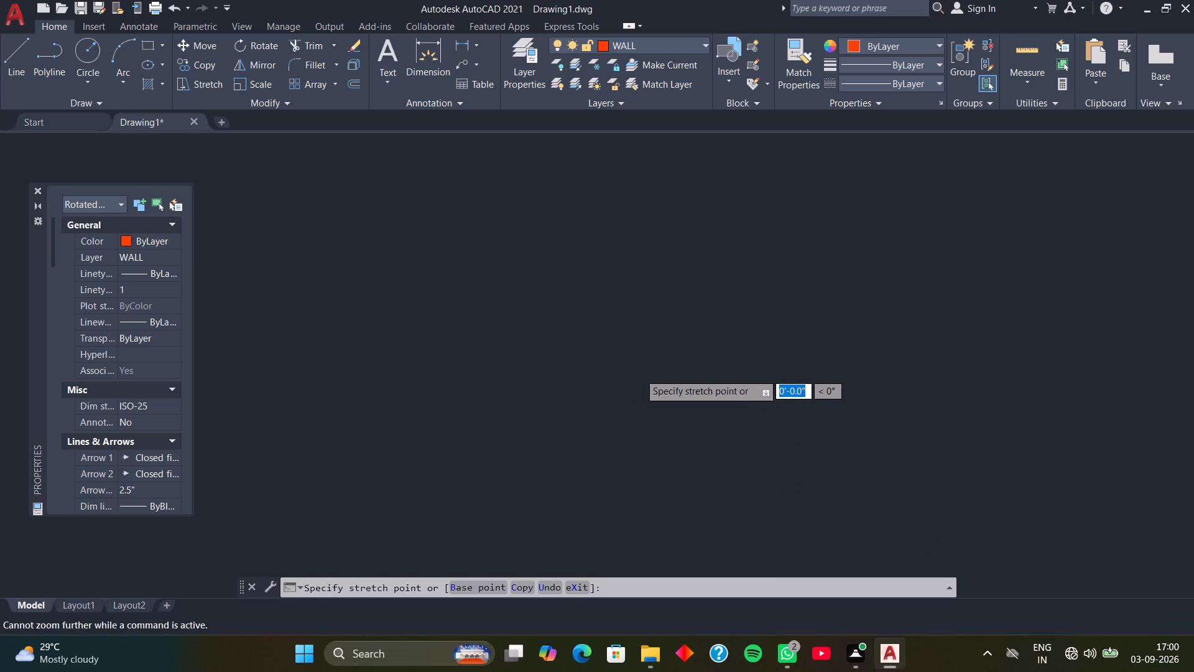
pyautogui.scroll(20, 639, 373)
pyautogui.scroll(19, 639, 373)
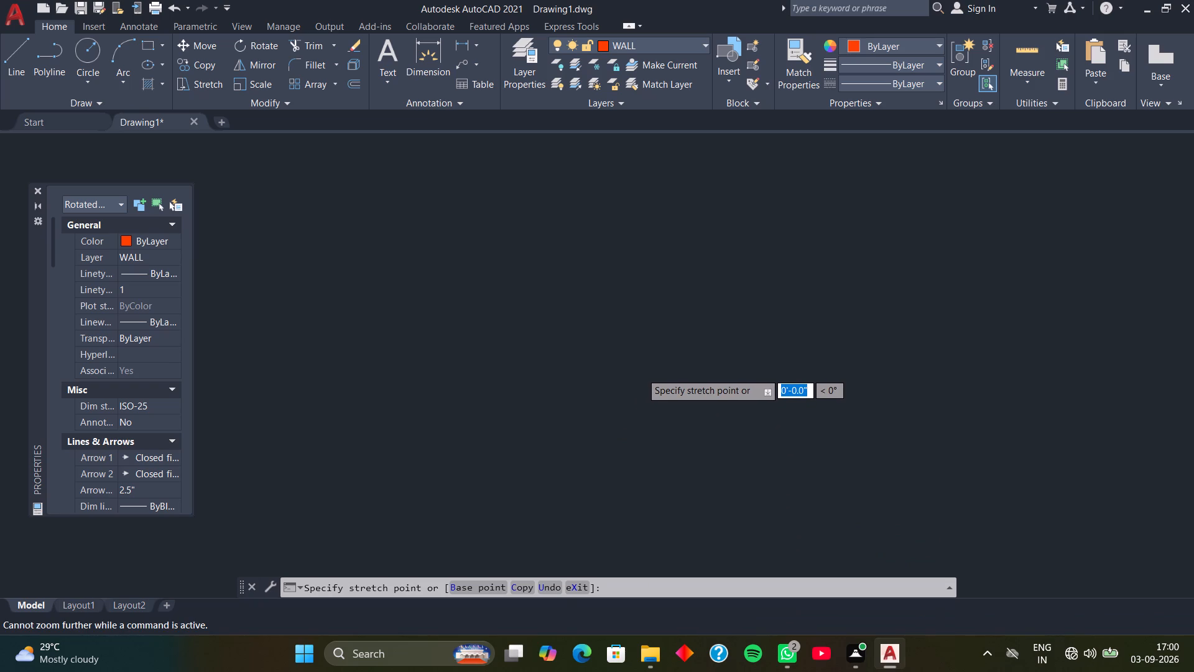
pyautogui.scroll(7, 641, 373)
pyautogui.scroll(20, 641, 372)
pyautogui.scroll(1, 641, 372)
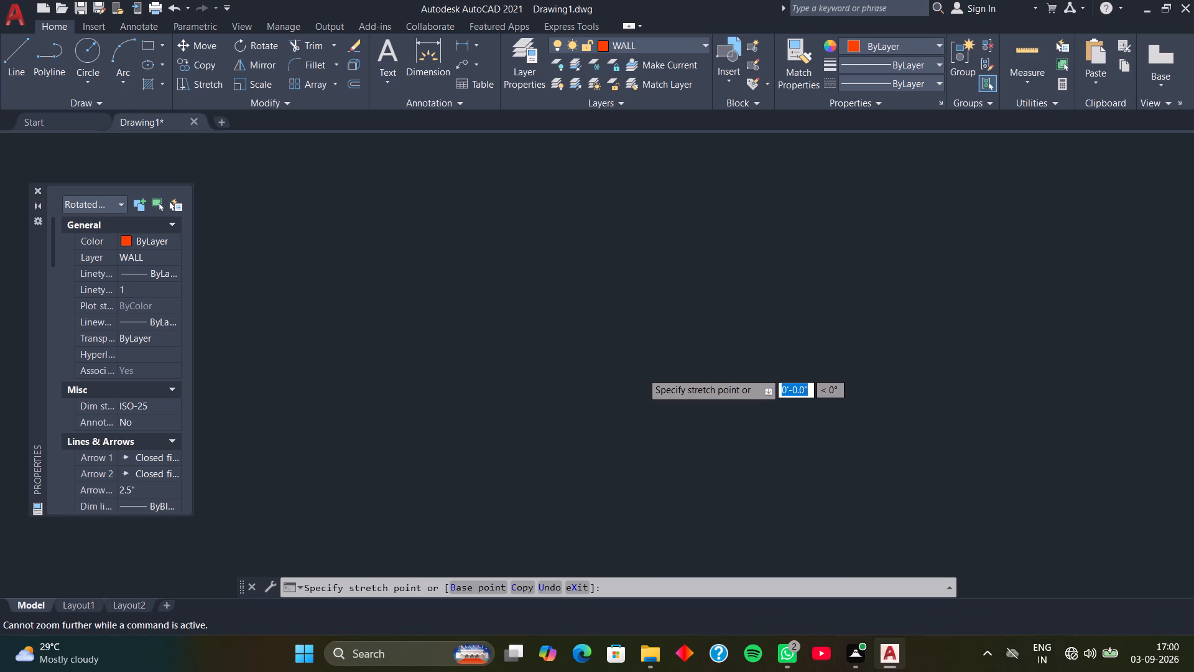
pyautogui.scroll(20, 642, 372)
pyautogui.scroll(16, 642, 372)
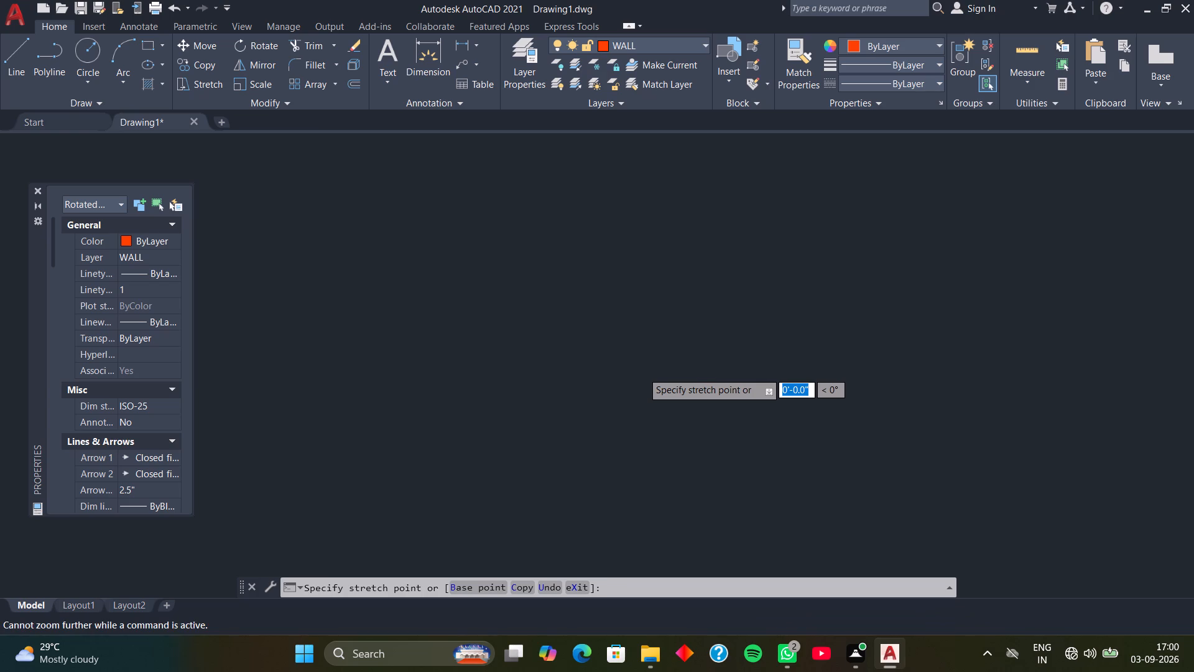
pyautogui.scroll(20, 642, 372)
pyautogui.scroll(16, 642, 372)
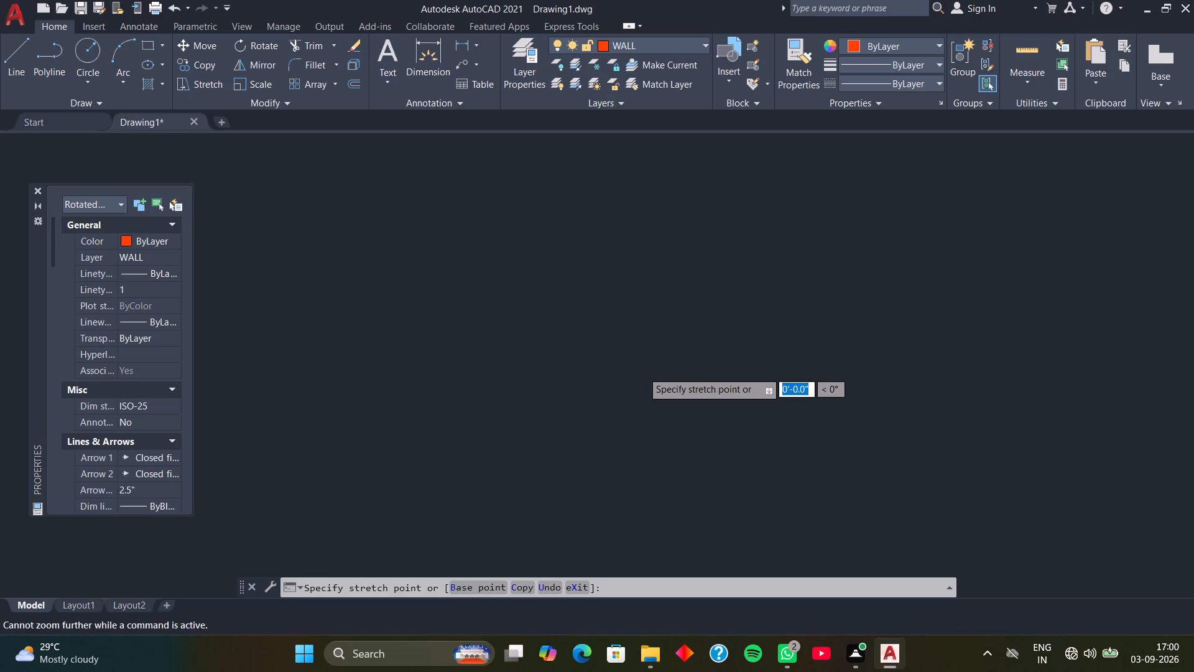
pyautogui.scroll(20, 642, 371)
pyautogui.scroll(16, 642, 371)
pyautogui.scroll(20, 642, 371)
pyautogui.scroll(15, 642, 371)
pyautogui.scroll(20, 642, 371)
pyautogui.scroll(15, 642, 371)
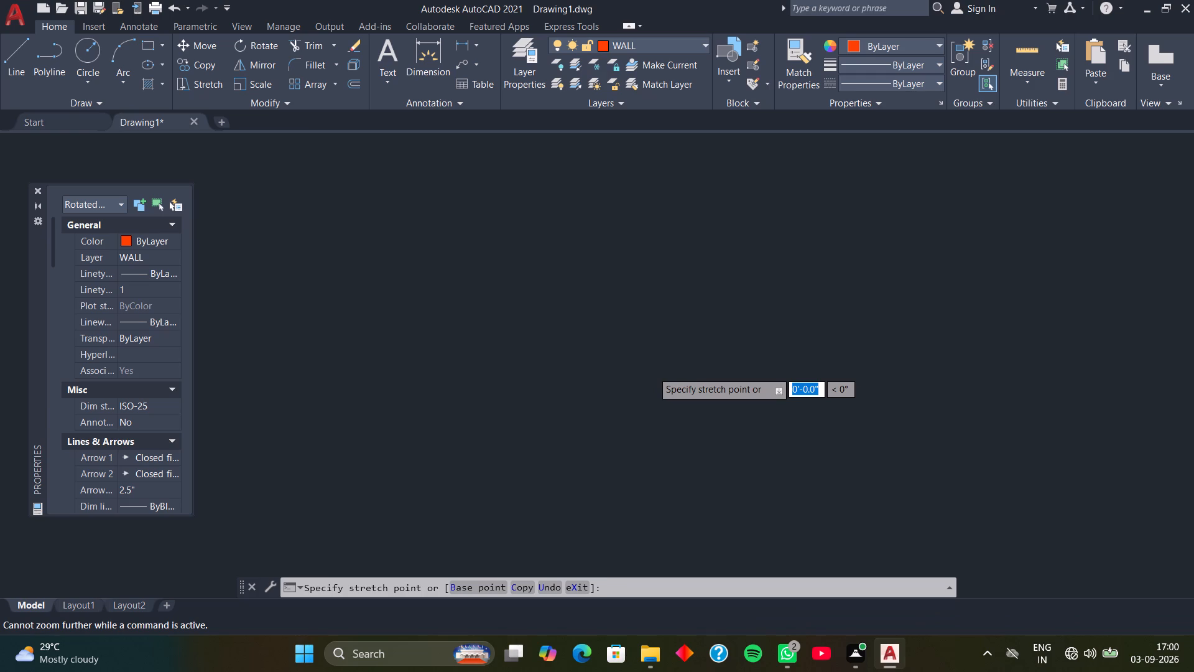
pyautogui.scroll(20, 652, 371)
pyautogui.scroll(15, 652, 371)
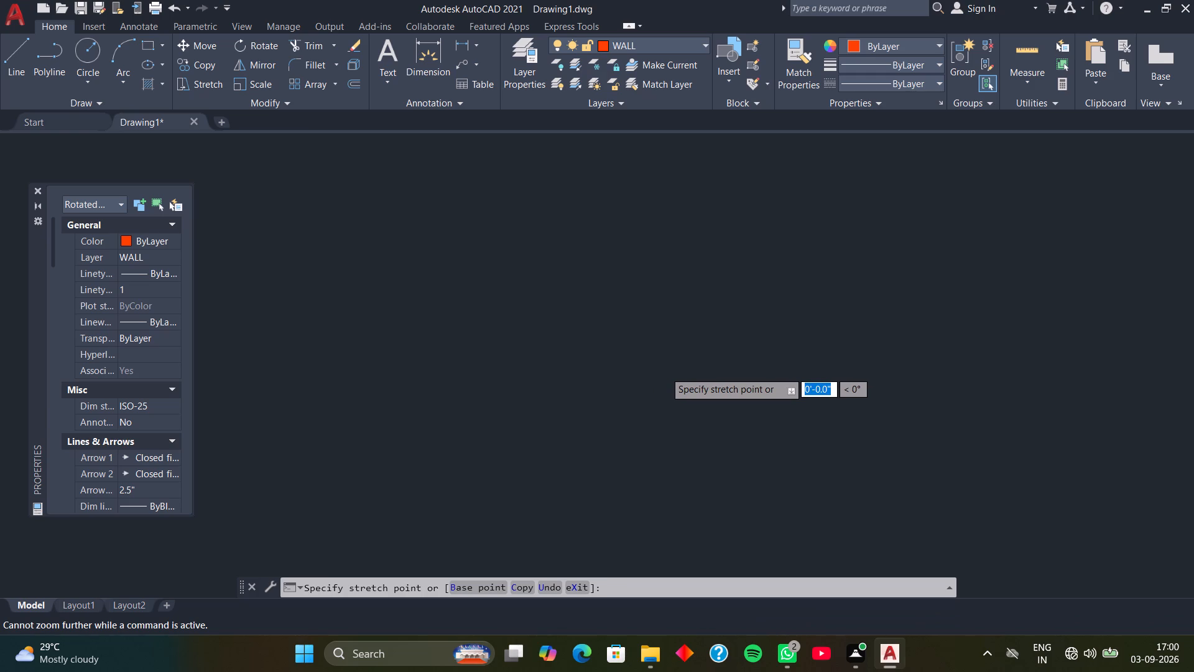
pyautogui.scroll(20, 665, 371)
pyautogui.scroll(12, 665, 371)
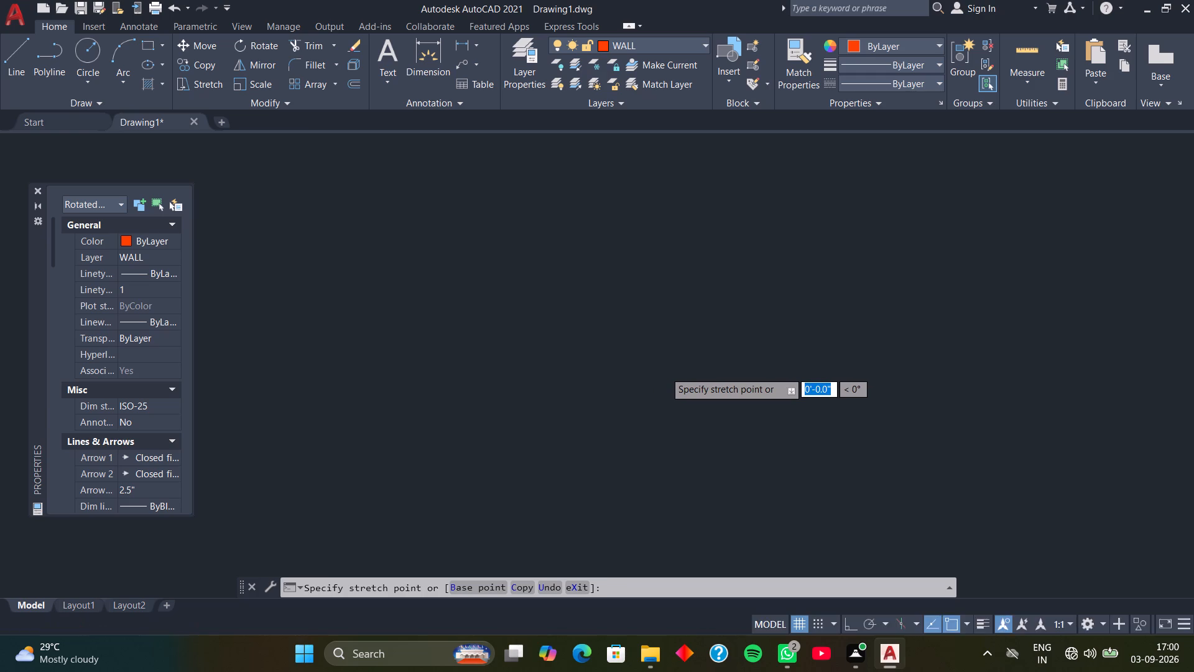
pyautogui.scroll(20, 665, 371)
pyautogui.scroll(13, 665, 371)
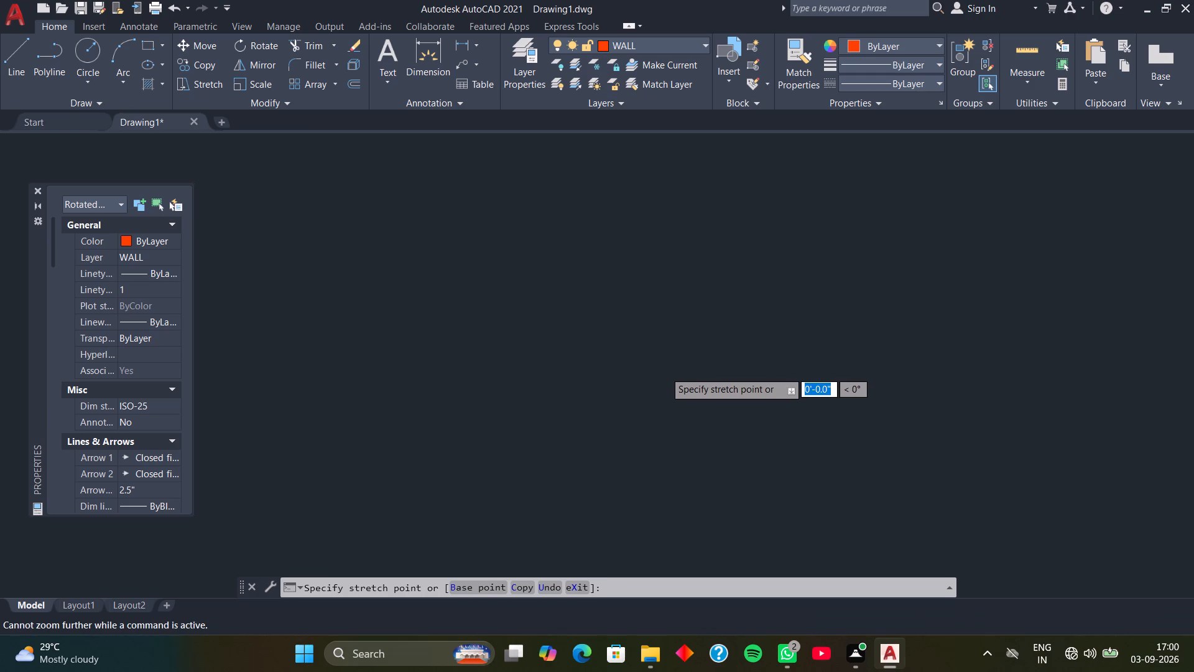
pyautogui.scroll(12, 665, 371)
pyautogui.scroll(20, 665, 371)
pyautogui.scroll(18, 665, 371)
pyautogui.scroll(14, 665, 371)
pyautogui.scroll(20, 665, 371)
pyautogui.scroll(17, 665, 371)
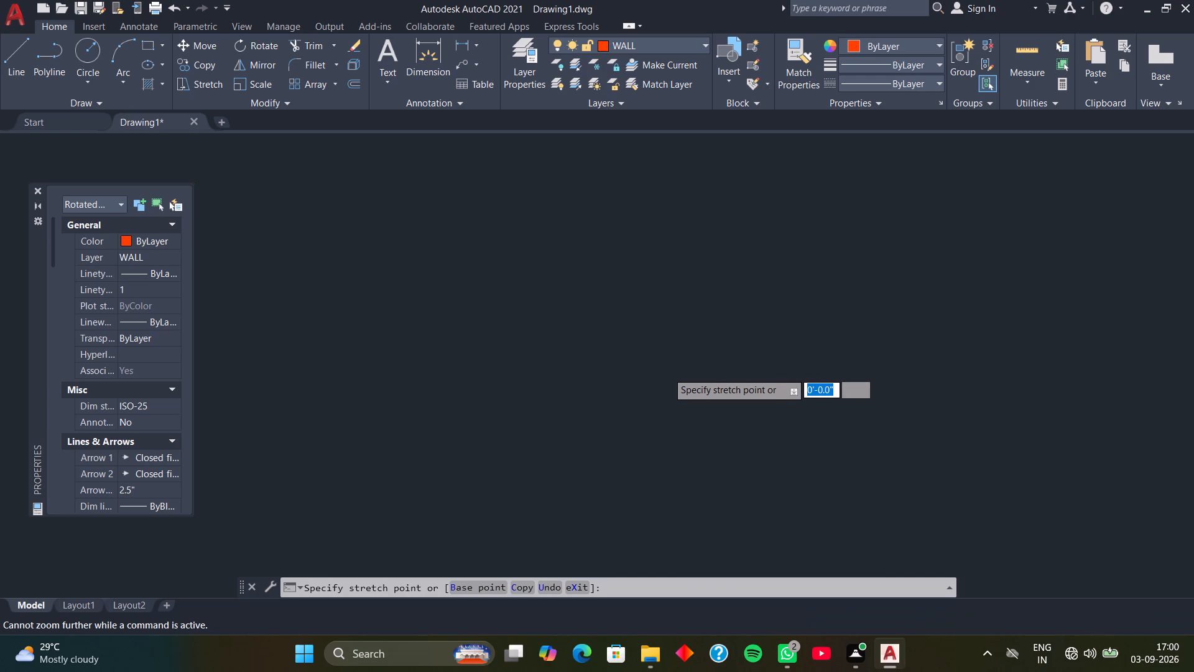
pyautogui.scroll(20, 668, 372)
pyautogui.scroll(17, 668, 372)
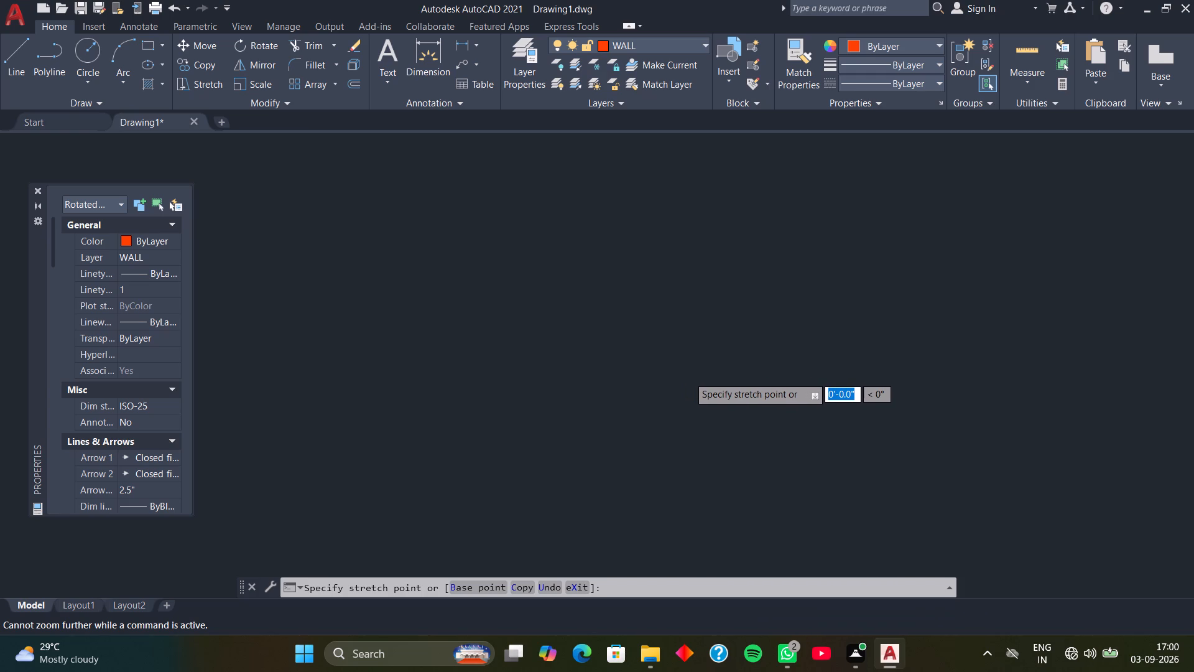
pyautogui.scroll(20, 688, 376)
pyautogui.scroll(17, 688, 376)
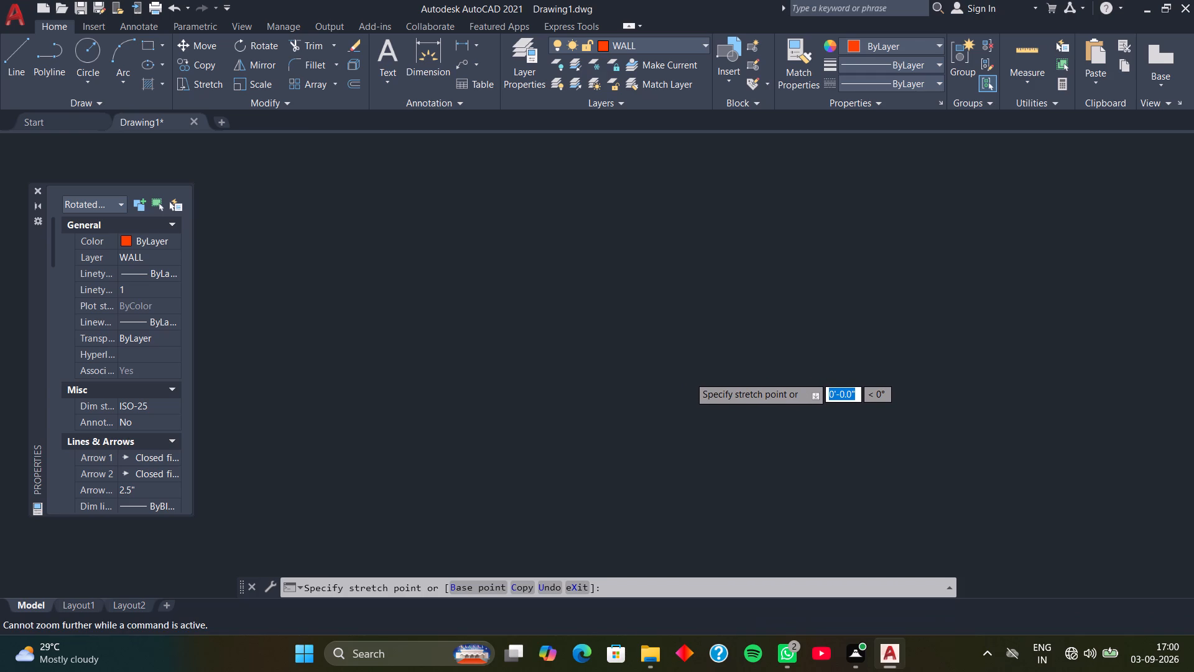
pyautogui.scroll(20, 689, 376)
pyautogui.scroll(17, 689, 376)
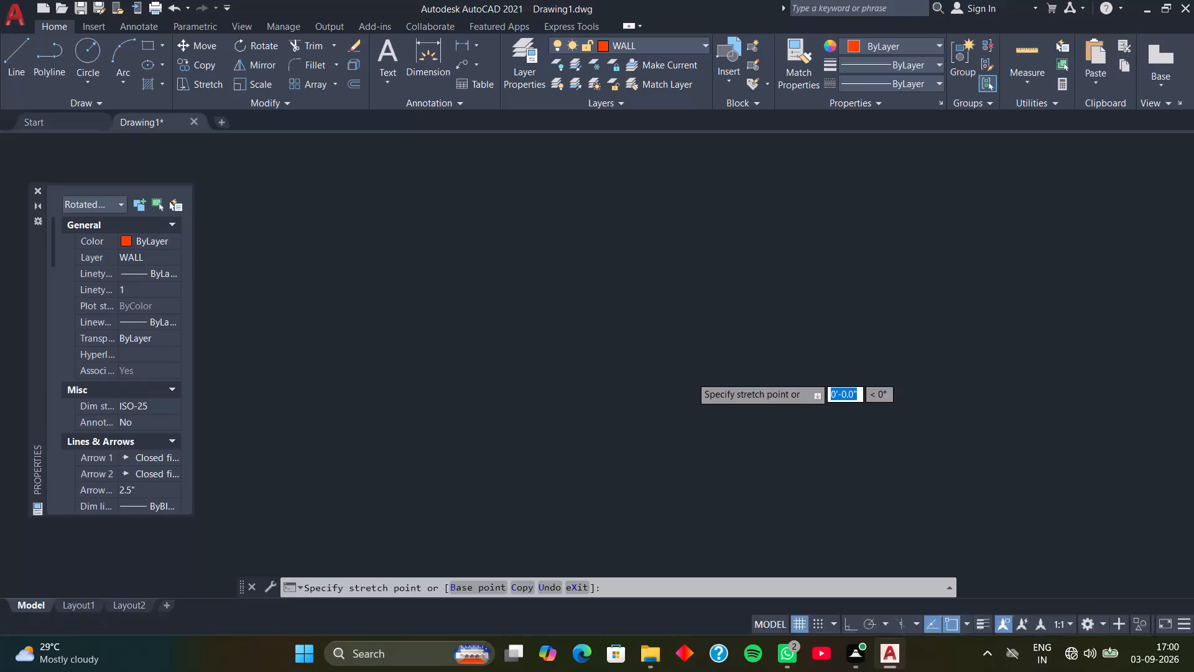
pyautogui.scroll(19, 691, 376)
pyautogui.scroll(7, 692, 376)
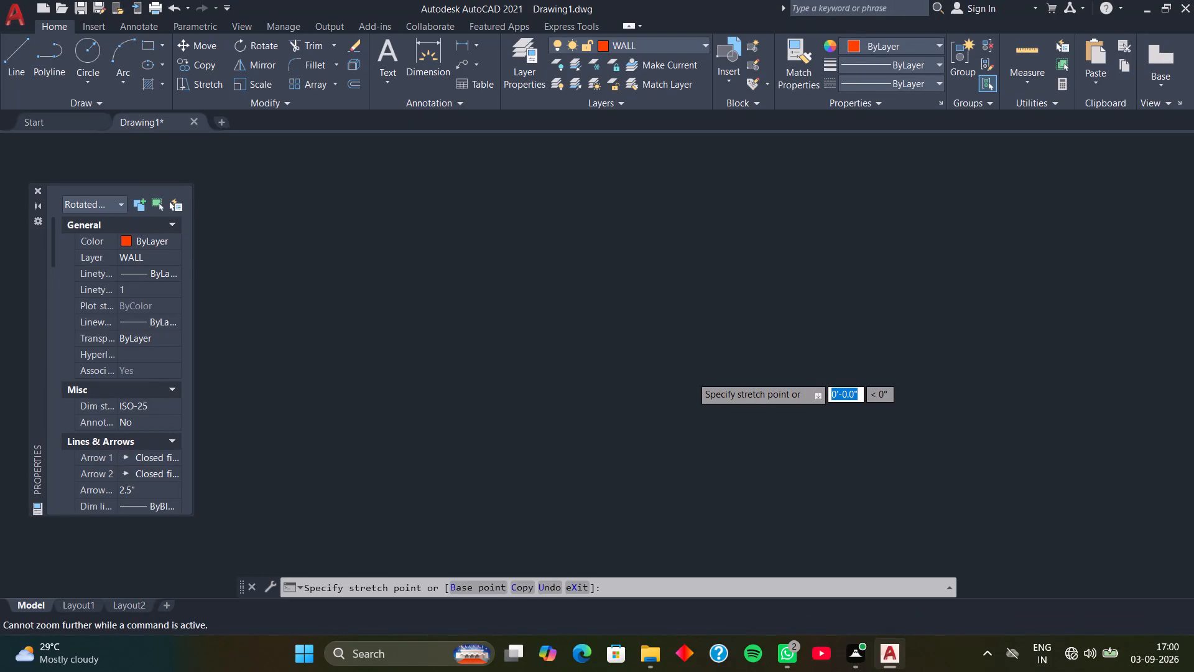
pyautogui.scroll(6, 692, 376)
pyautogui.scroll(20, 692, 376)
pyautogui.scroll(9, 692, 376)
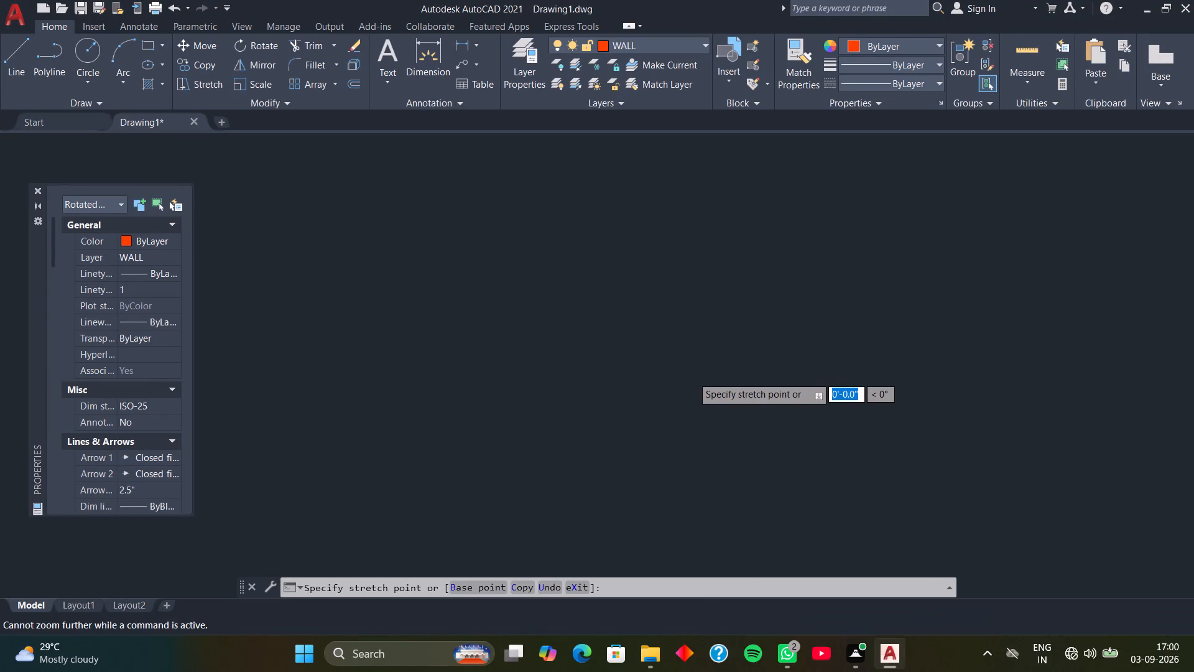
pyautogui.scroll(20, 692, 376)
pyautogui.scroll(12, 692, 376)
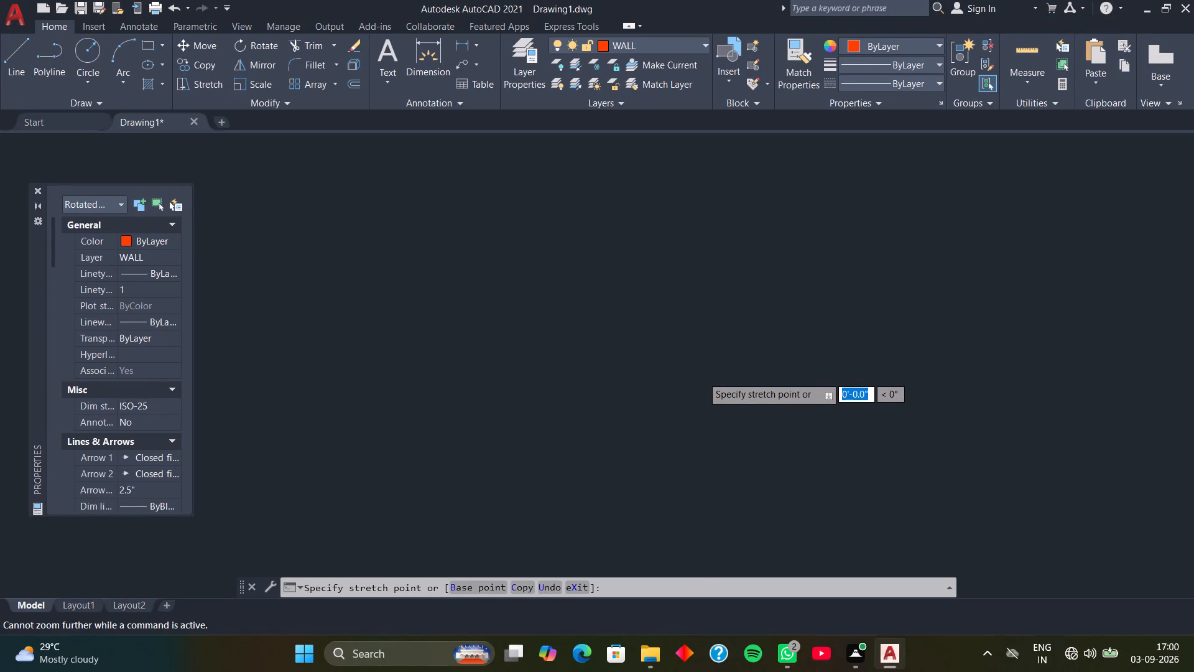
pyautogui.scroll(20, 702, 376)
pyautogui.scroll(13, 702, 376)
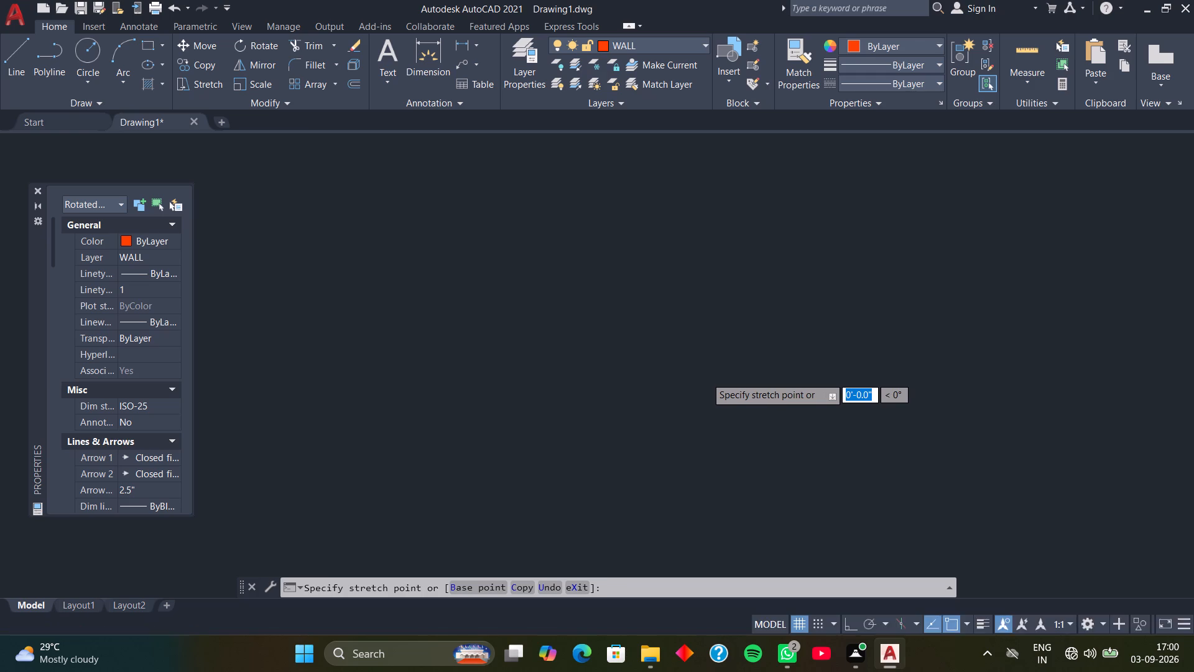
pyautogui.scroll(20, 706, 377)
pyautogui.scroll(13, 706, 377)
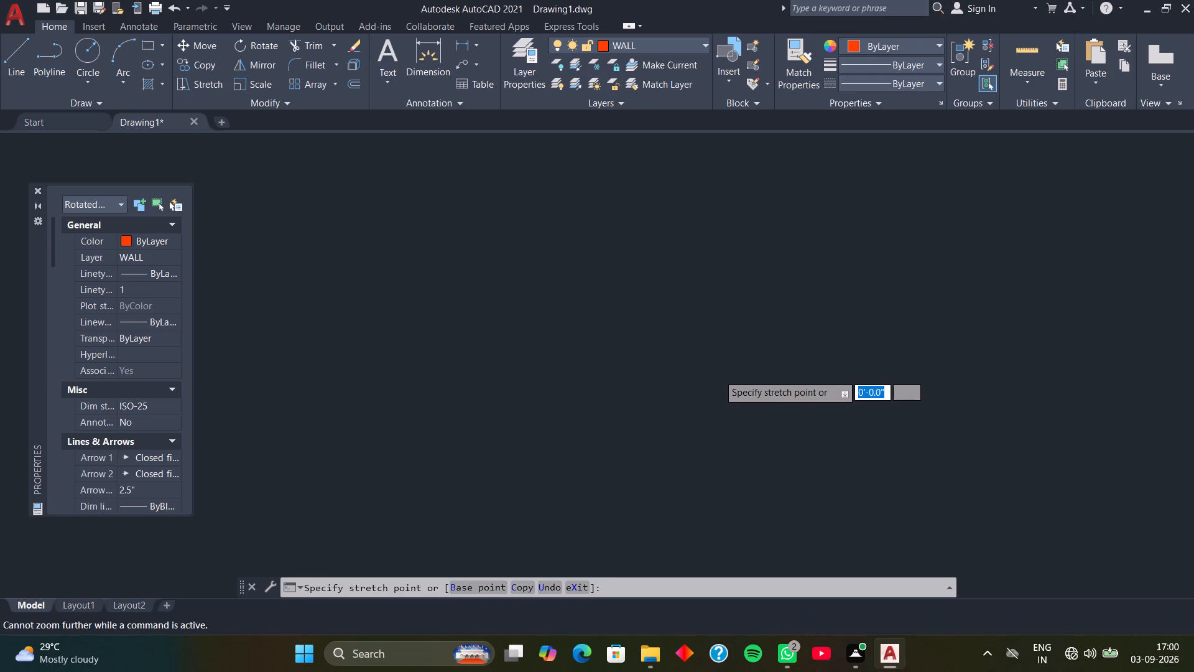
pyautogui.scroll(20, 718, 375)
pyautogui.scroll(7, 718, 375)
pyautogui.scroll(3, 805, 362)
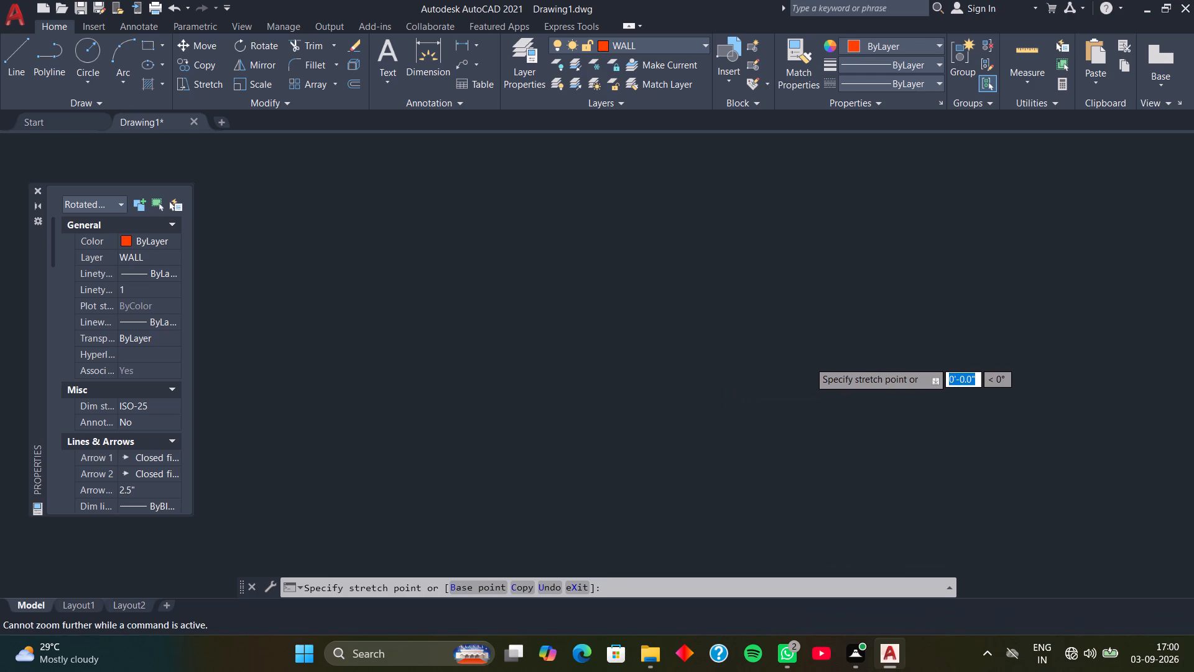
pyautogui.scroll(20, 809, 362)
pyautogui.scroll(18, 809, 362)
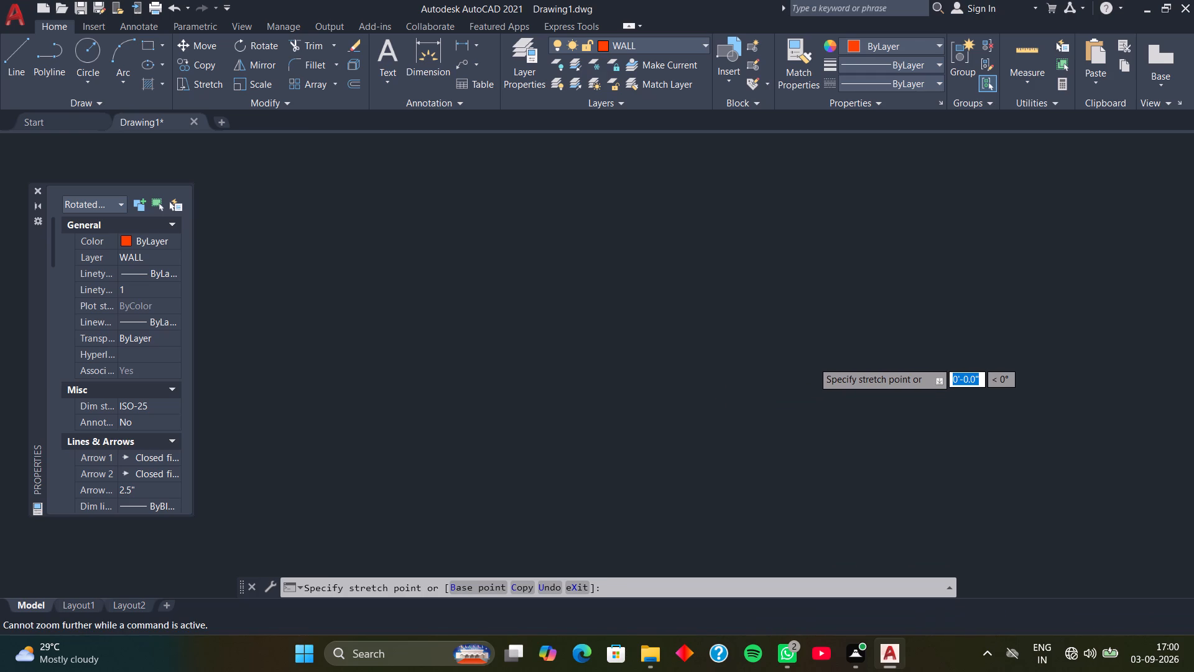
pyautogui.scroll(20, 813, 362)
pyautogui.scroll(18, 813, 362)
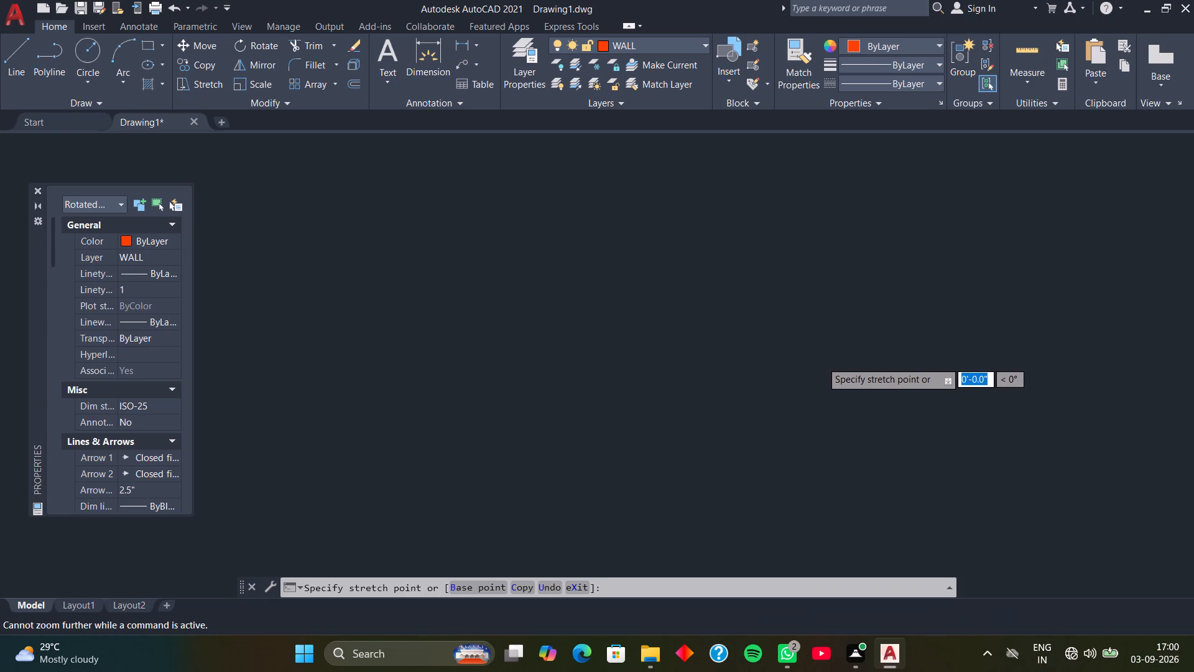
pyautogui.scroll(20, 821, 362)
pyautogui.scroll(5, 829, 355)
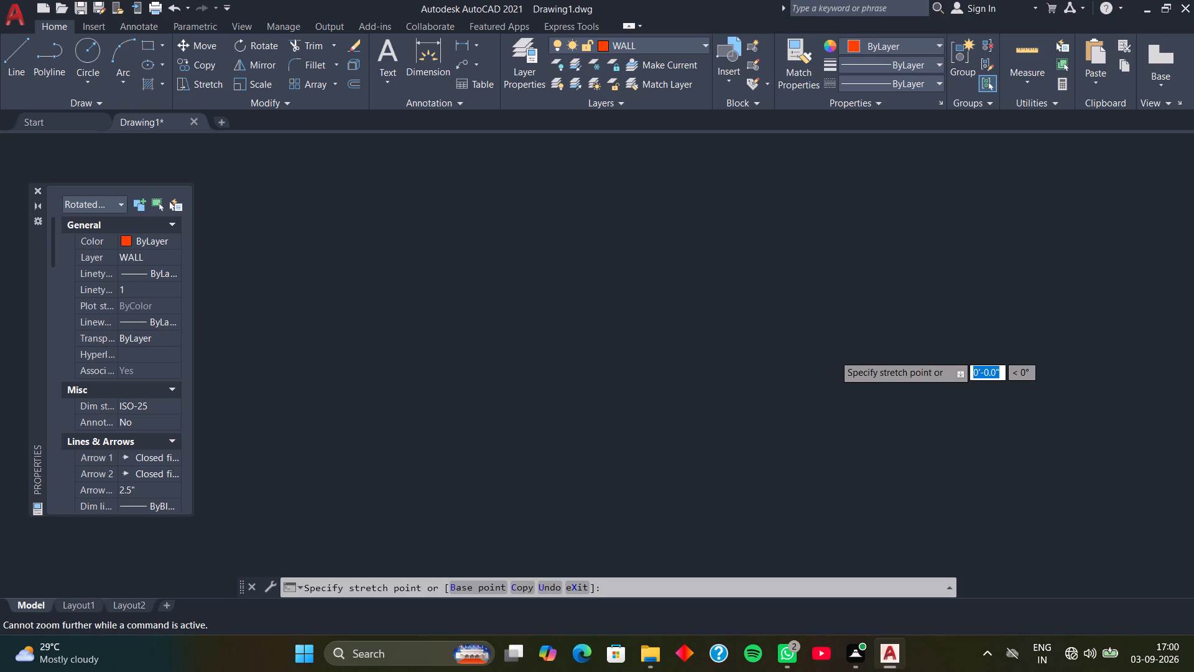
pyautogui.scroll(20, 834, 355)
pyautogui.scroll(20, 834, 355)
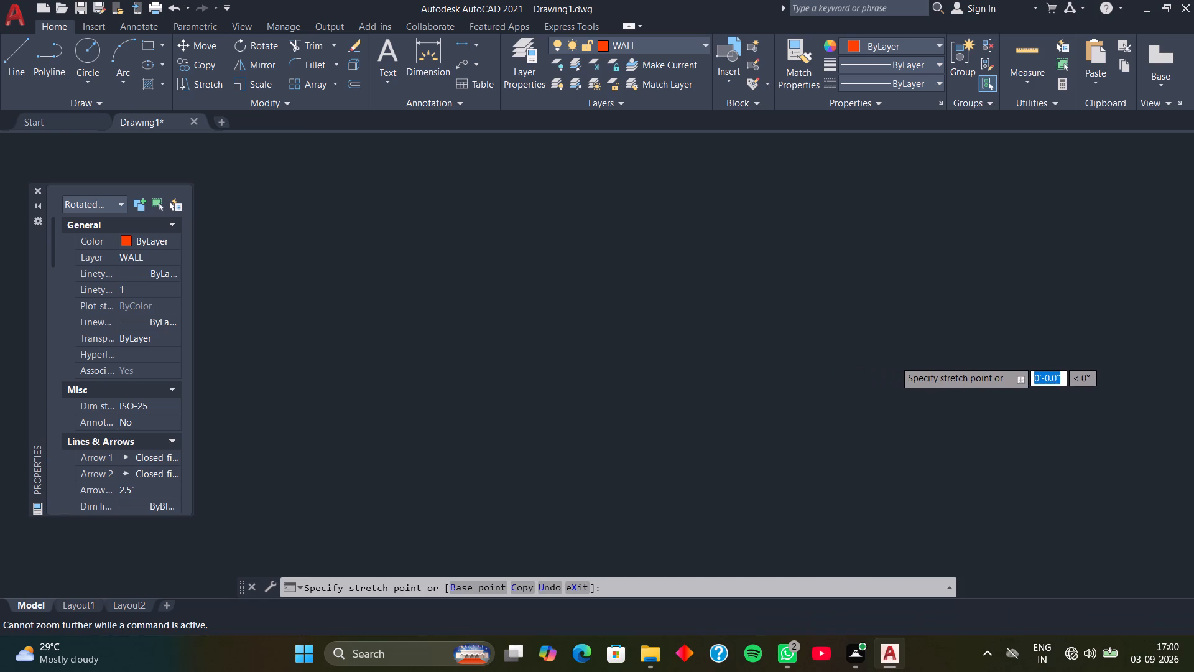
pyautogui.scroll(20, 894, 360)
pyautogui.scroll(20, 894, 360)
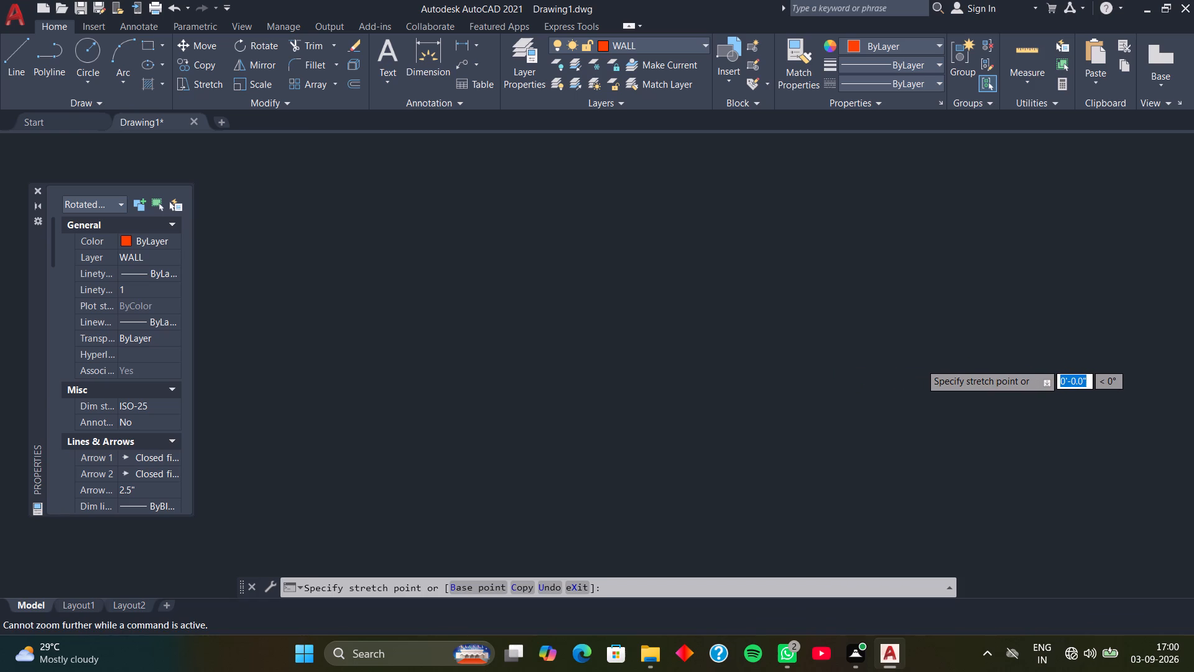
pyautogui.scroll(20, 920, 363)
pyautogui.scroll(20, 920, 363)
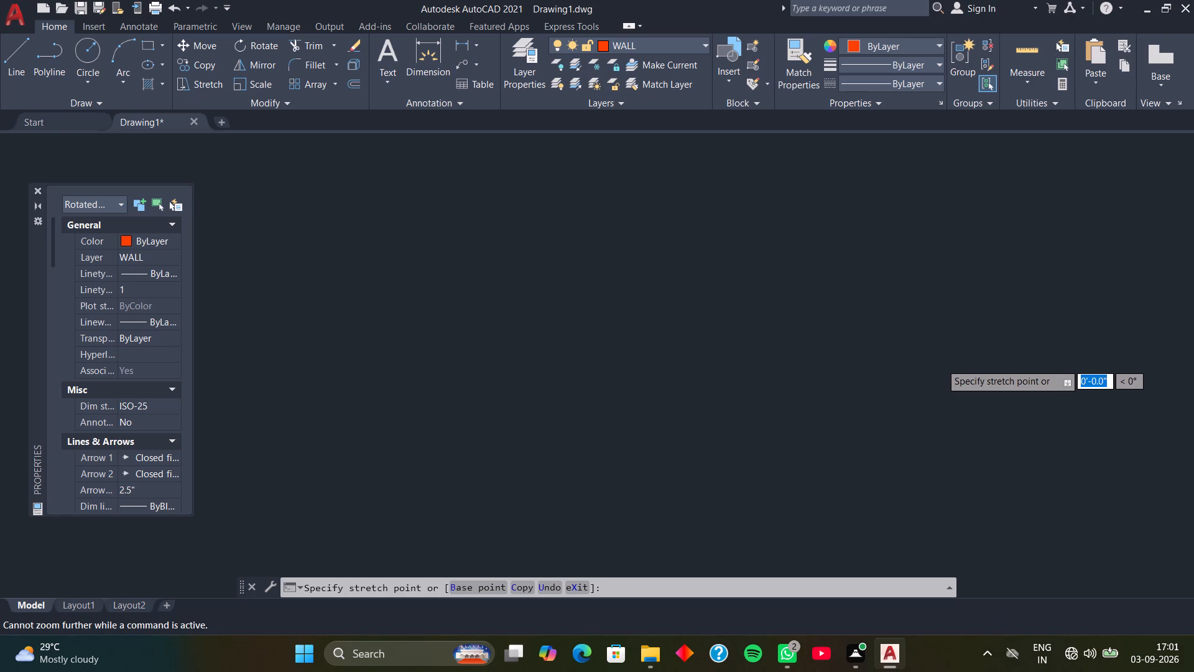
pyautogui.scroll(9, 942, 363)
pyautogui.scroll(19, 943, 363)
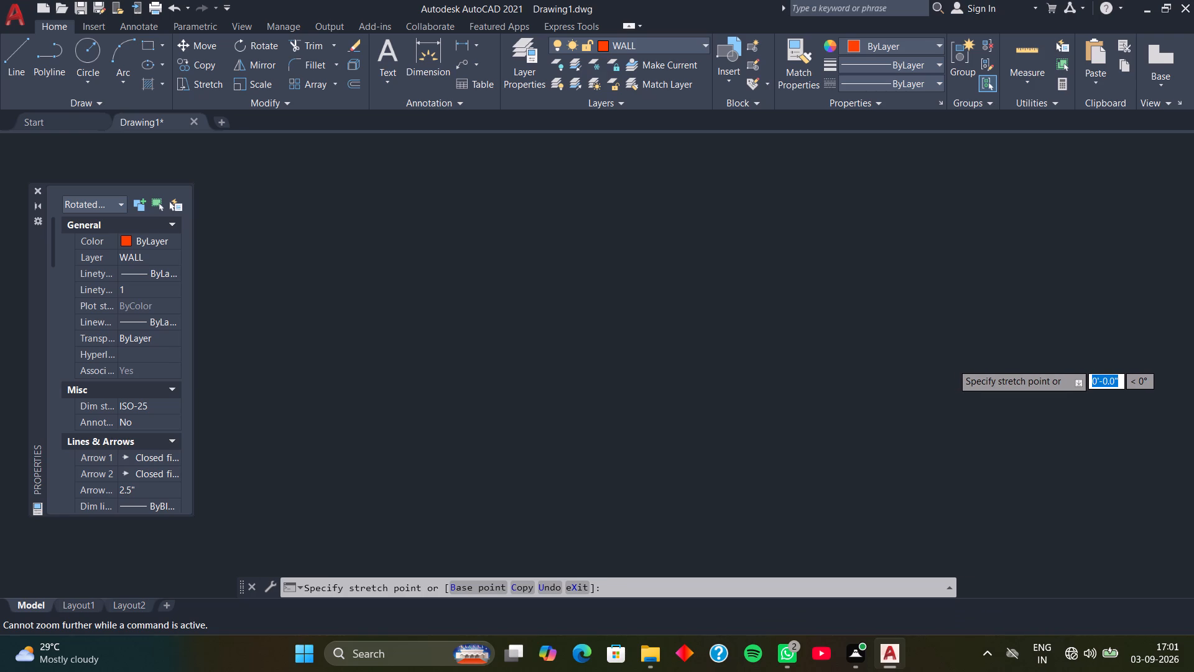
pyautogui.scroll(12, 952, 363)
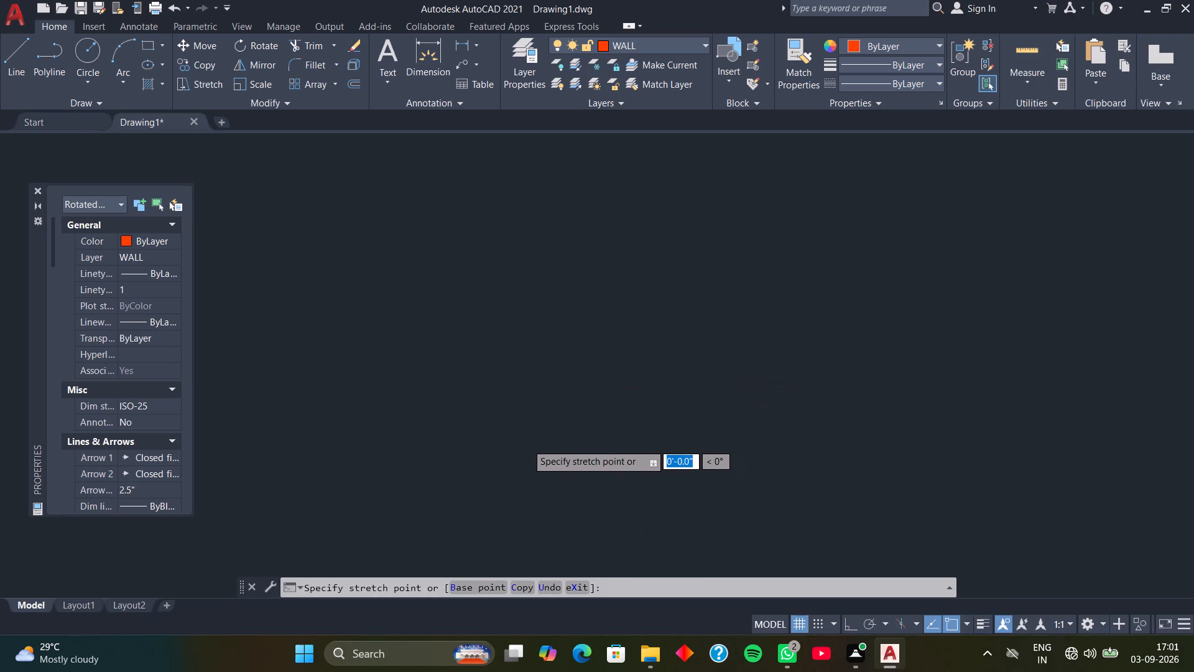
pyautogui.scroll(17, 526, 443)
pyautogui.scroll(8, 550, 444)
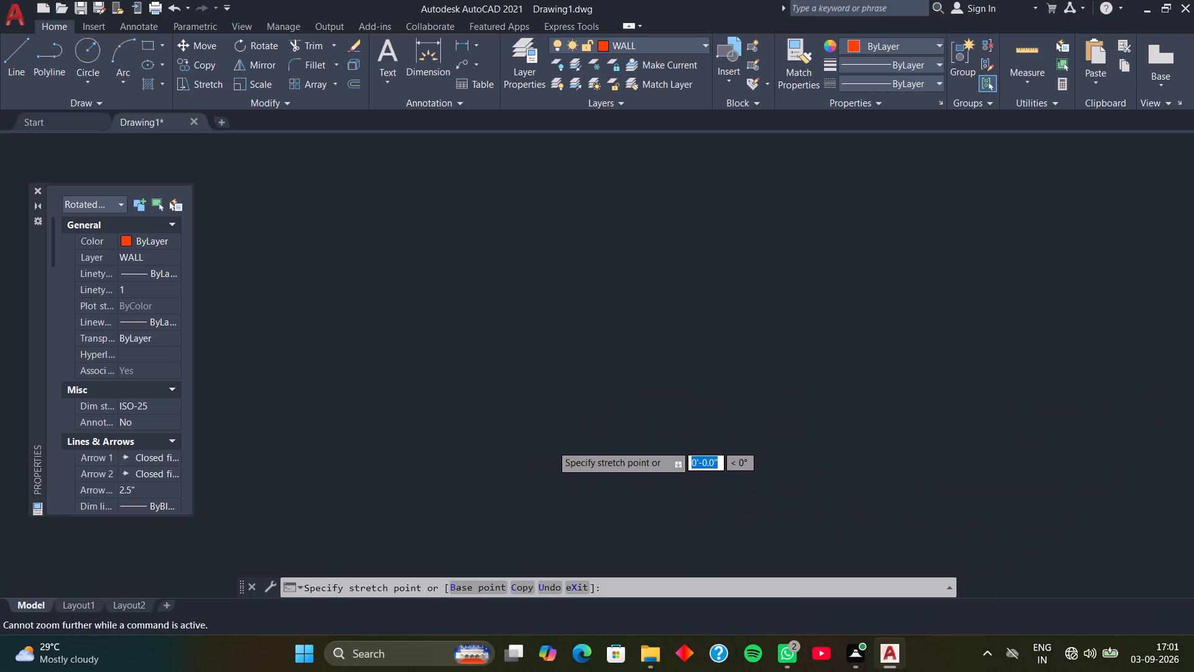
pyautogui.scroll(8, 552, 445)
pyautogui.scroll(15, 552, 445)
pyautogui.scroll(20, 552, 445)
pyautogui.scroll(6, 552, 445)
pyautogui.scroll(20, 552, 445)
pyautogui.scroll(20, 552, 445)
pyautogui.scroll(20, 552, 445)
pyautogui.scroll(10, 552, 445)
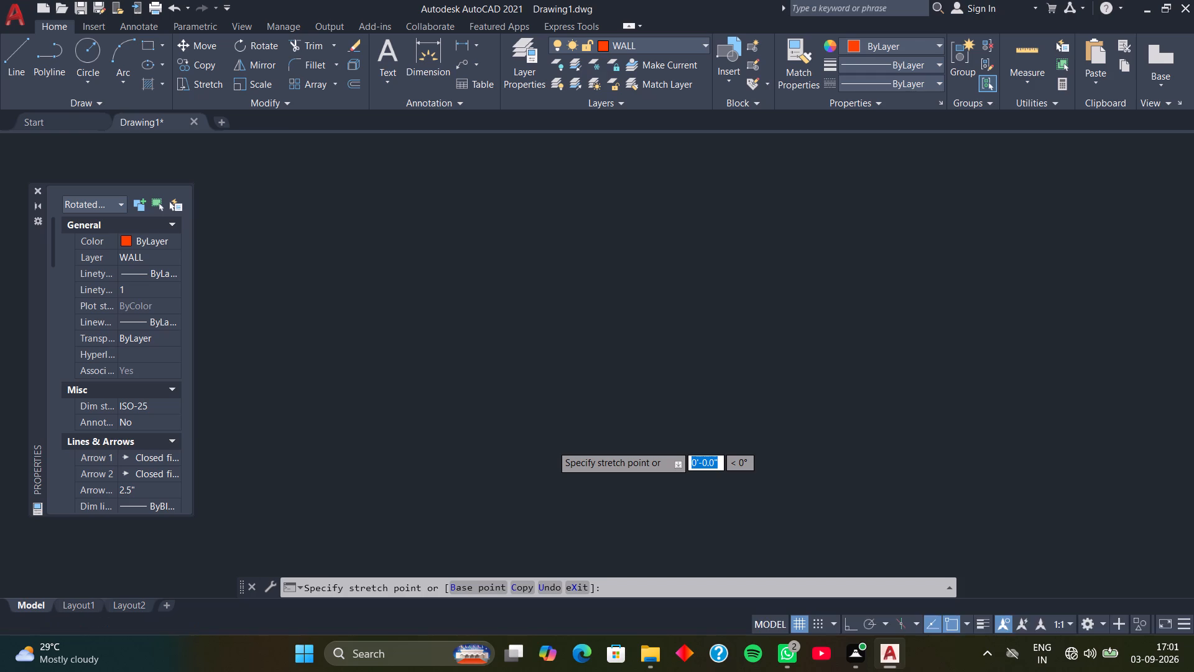
# Examine the model space at close range for the missing geometry around the rotated dimension on layer WALL during its grip stretch.
pyautogui.scroll(20, 552, 445)
pyautogui.scroll(20, 552, 445)
pyautogui.scroll(18, 552, 445)
pyautogui.scroll(18, 557, 444)
pyautogui.scroll(3, 562, 442)
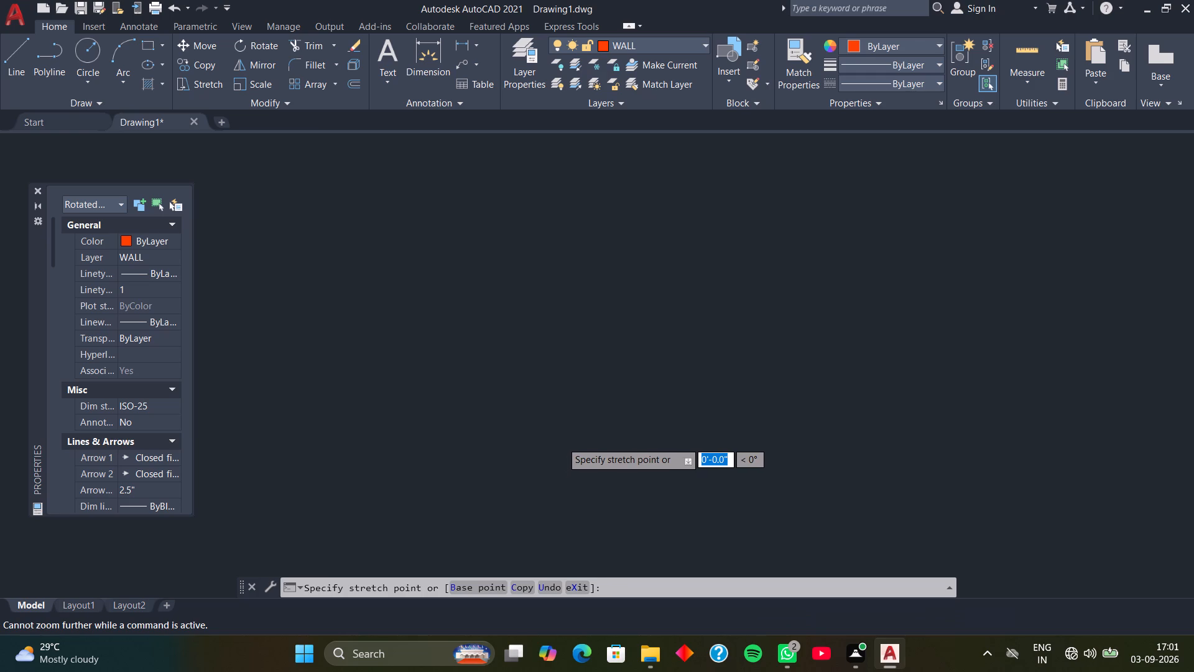
pyautogui.scroll(6, 562, 442)
pyautogui.scroll(20, 562, 442)
pyautogui.scroll(10, 562, 442)
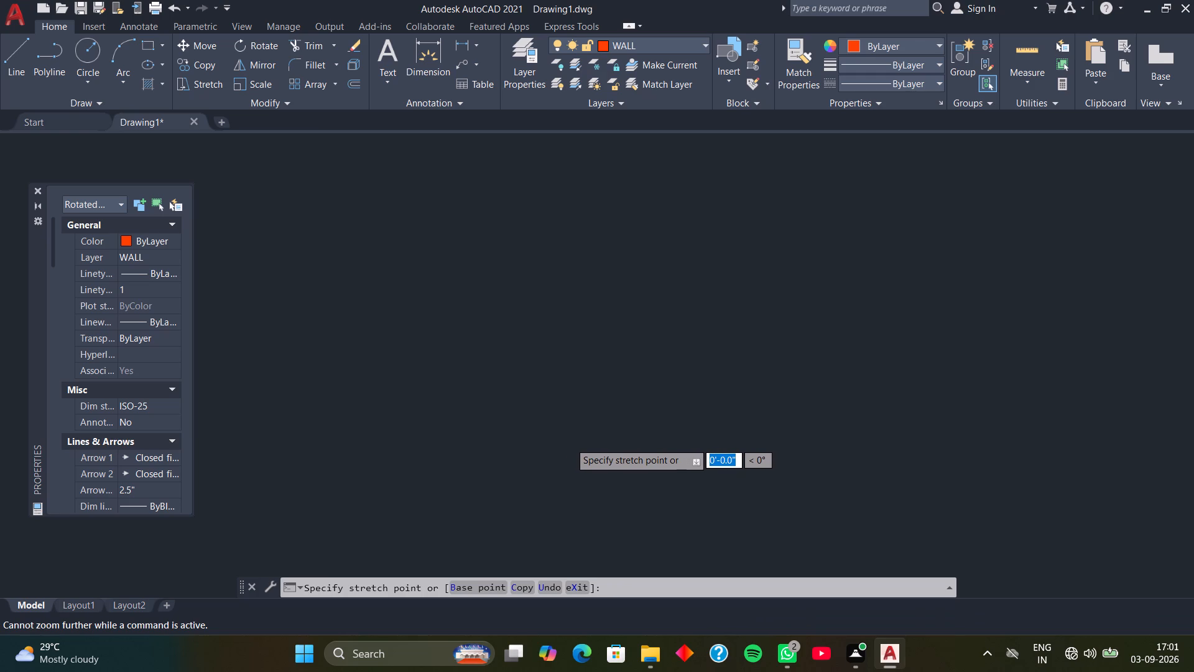
pyautogui.scroll(20, 571, 442)
pyautogui.scroll(9, 571, 442)
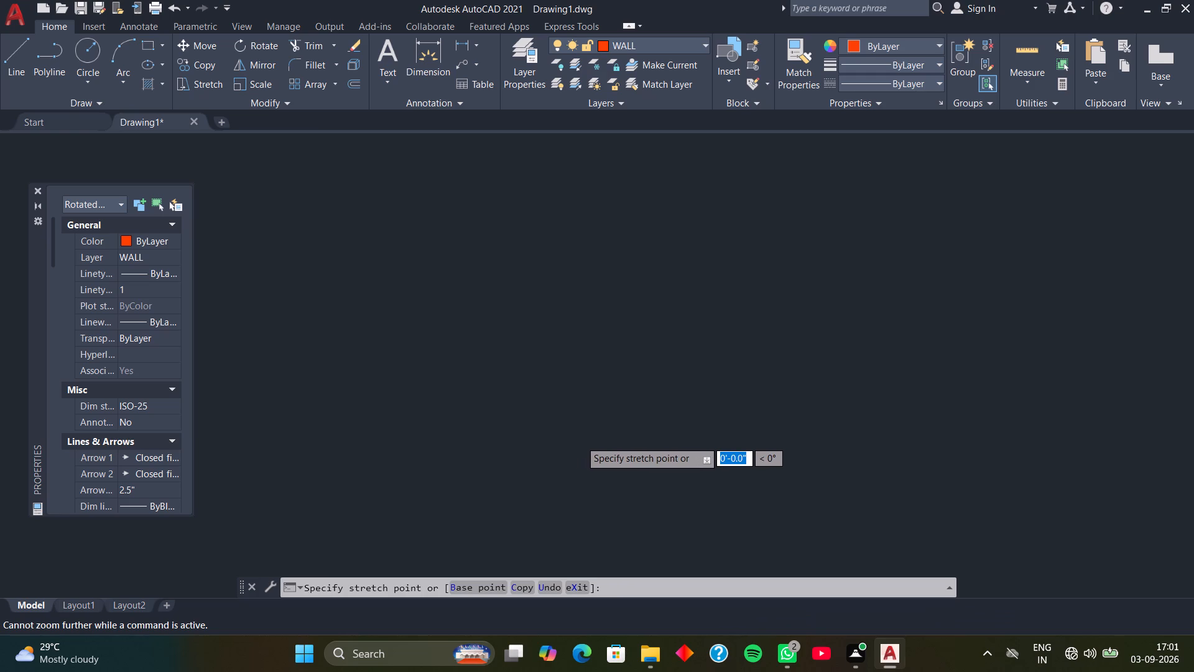
pyautogui.scroll(17, 580, 441)
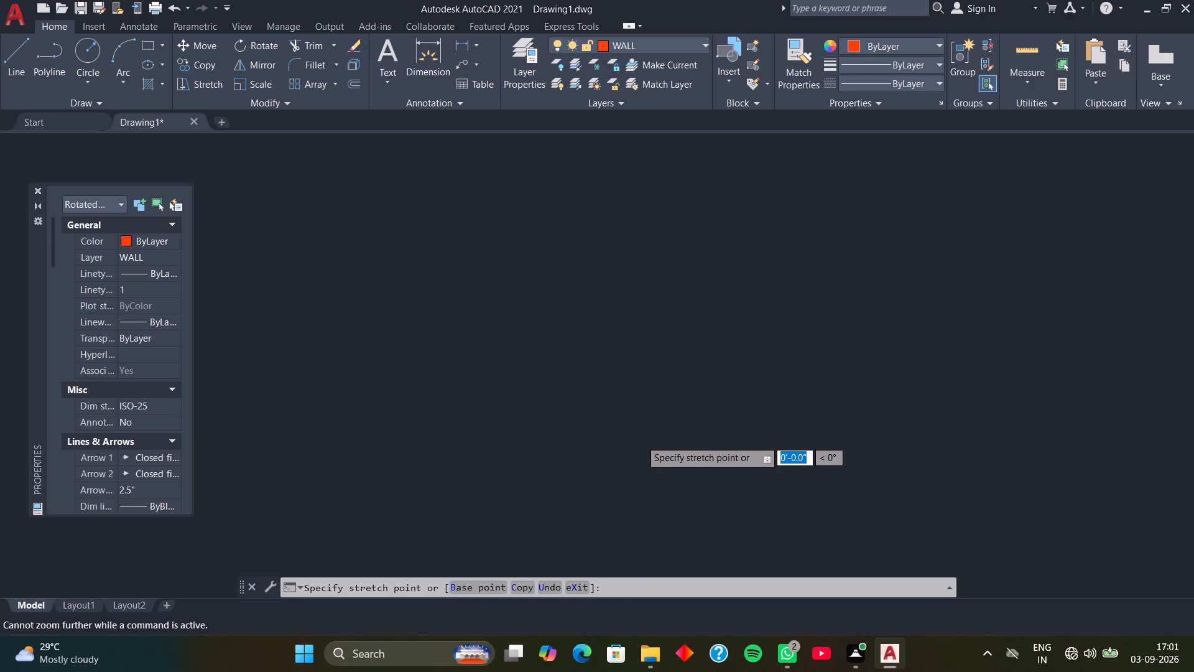
pyautogui.scroll(13, 641, 440)
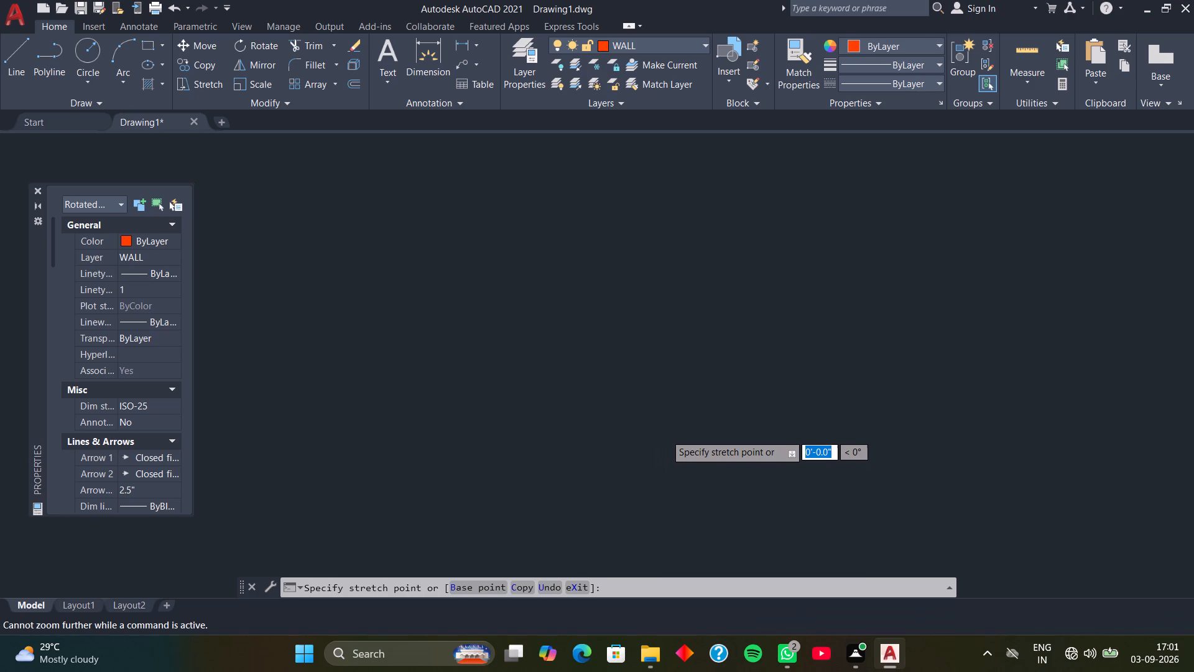
pyautogui.scroll(8, 666, 434)
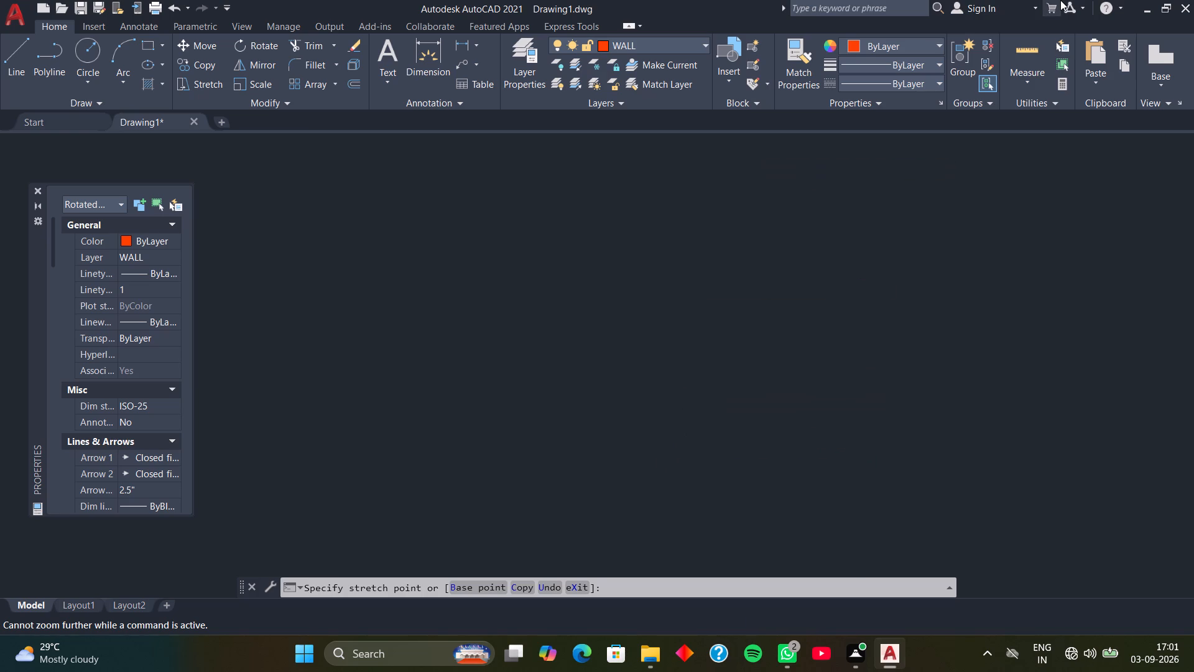
pyautogui.scroll(12, 705, 375)
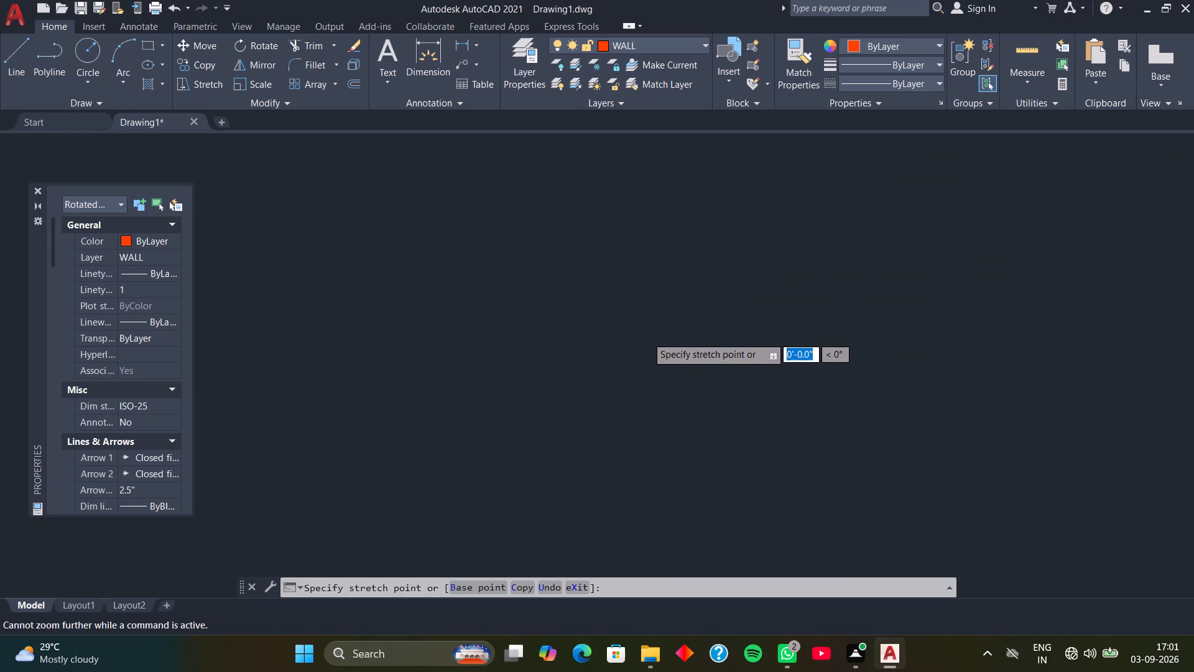
pyautogui.scroll(20, 647, 337)
pyautogui.scroll(5, 647, 337)
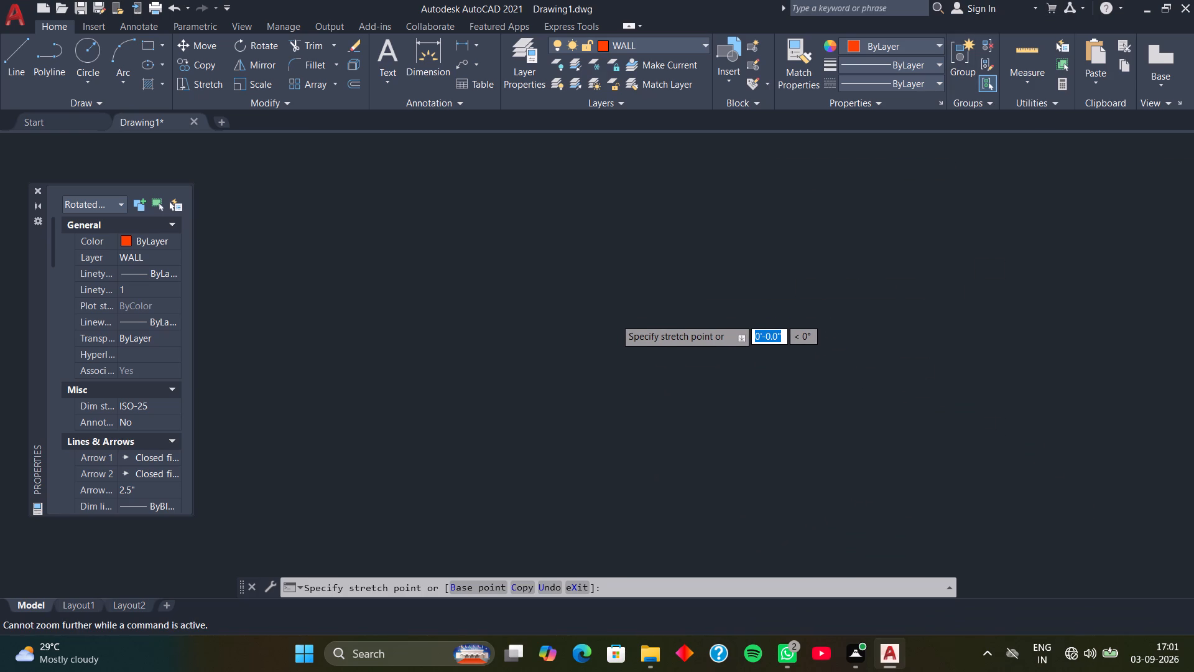
pyautogui.scroll(6, 615, 318)
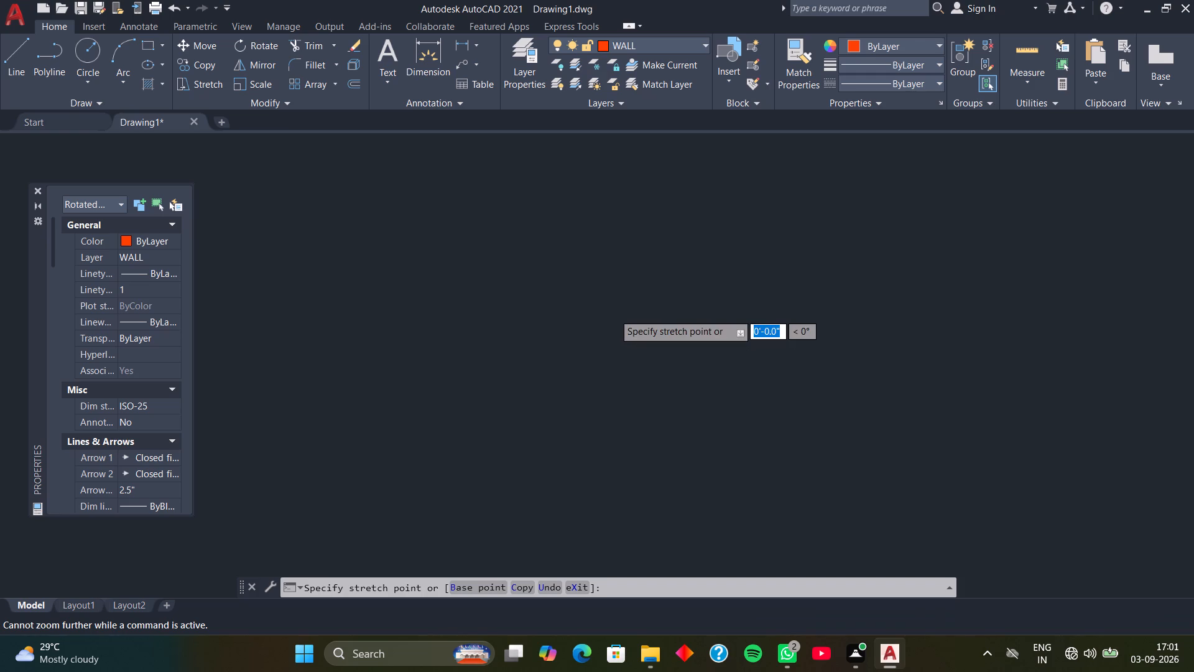
pyautogui.keyDown('ctrl'); pyautogui.moveTo(614, 314); pyautogui.dragTo(646, 314, button='middle'); pyautogui.keyUp('ctrl')
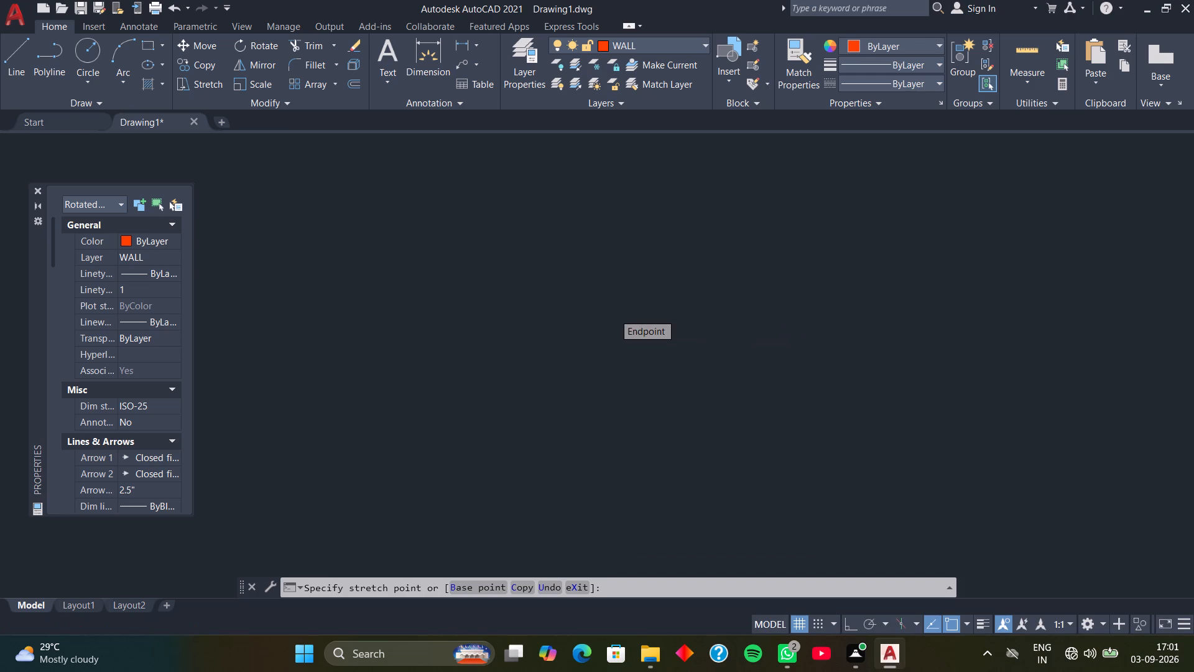
pyautogui.keyDown('ctrl'); pyautogui.moveTo(646, 314); pyautogui.dragTo(542, 403, button='middle'); pyautogui.keyUp('ctrl')
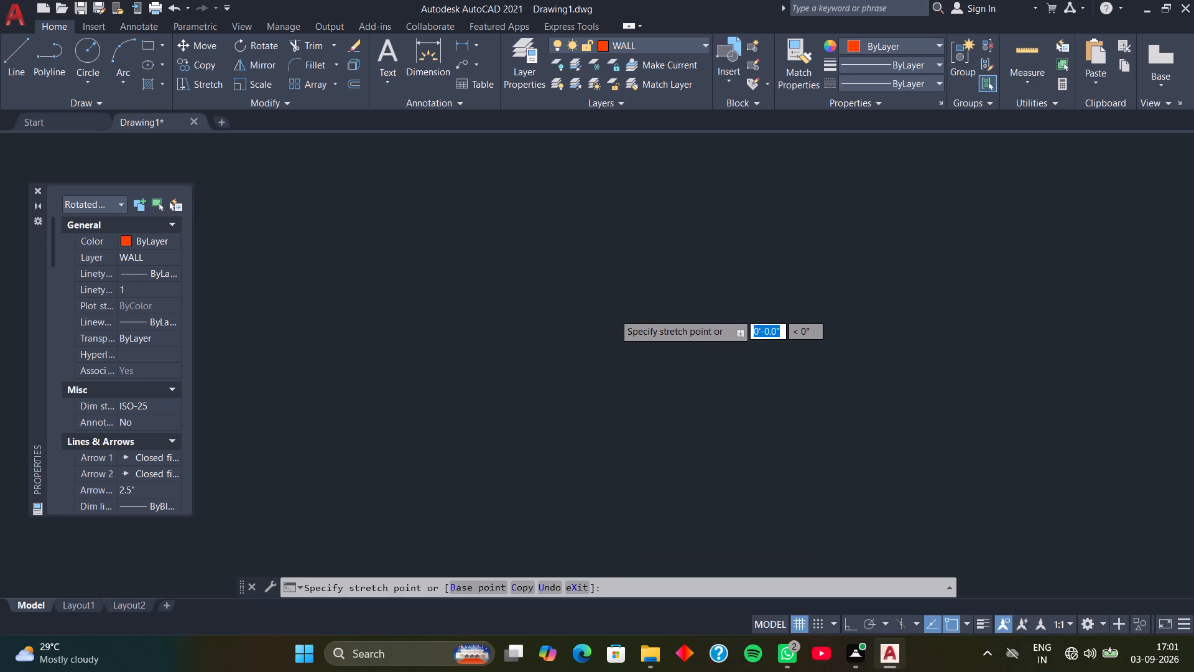
pyautogui.keyDown('ctrl'); pyautogui.moveTo(542, 403); pyautogui.dragTo(604, 224, button='middle'); pyautogui.keyUp('ctrl')
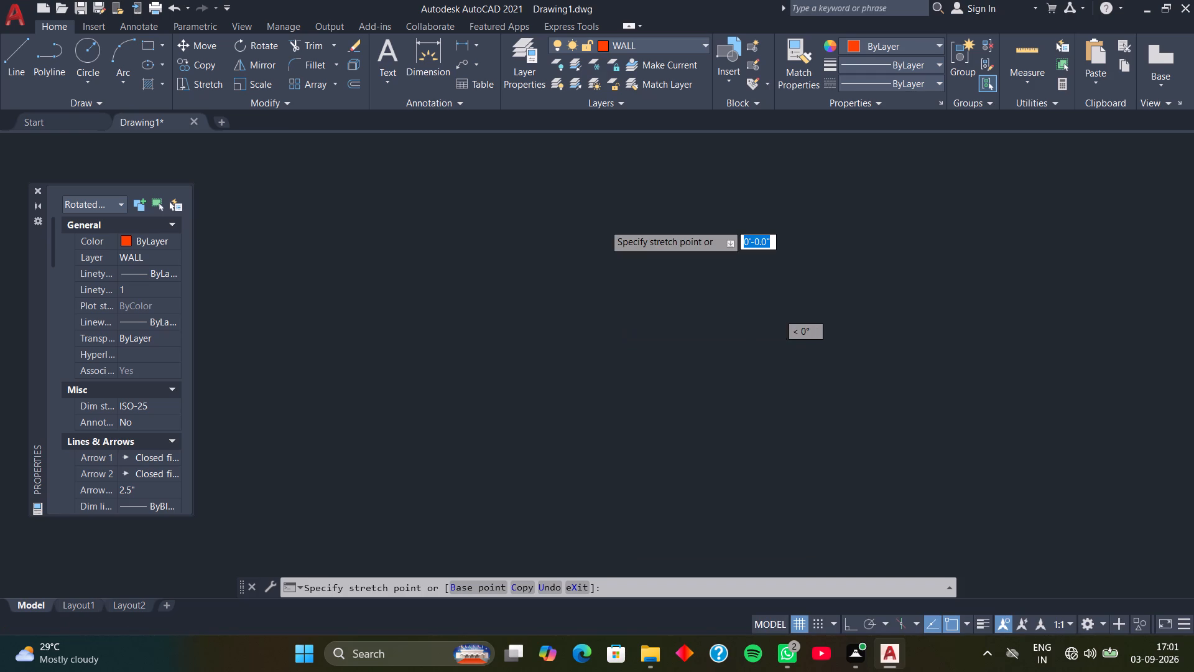
pyautogui.scroll(-3, 603, 230)
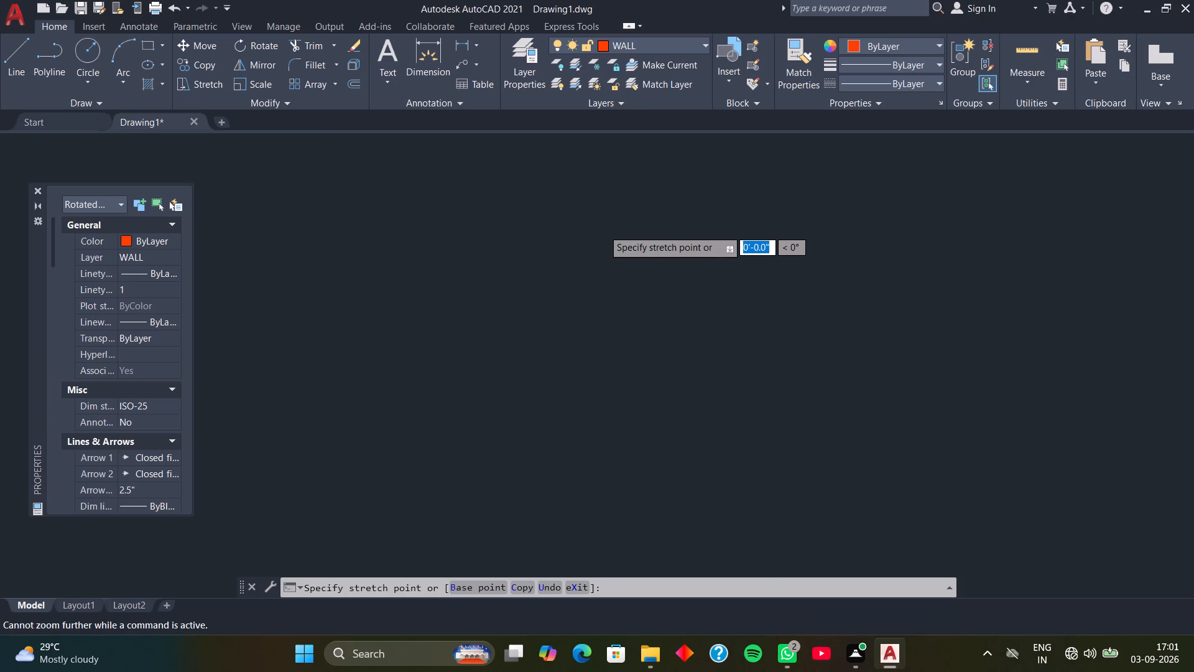
pyautogui.scroll(-10, 603, 230)
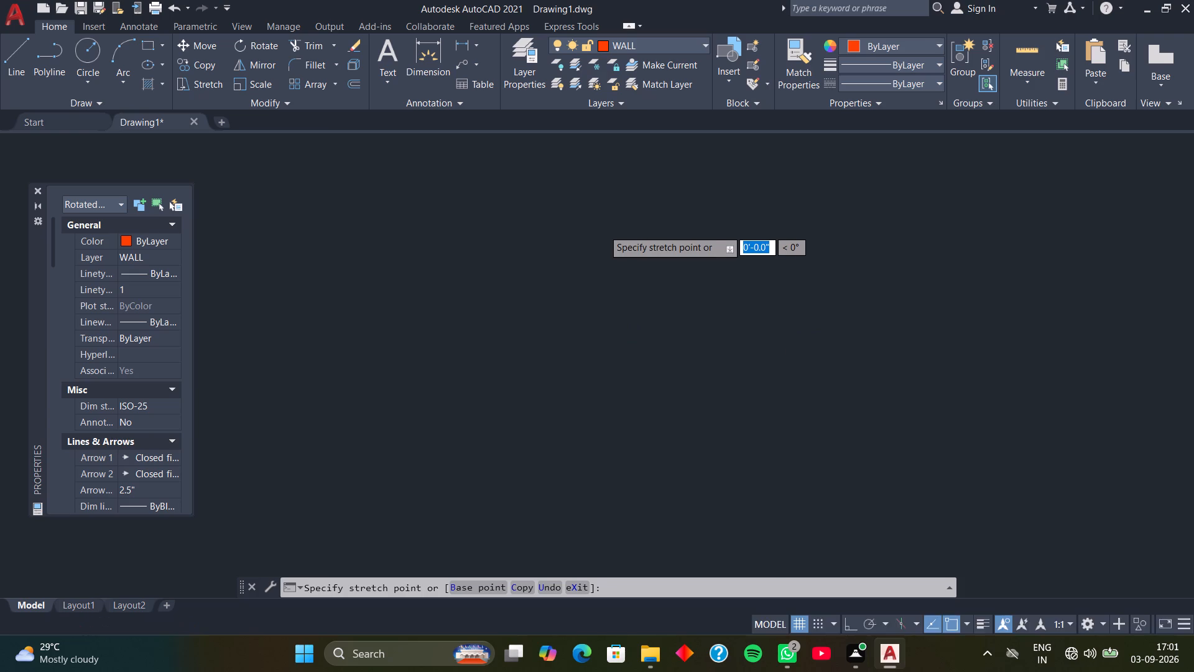
pyautogui.scroll(20, 603, 230)
pyautogui.scroll(10, 603, 230)
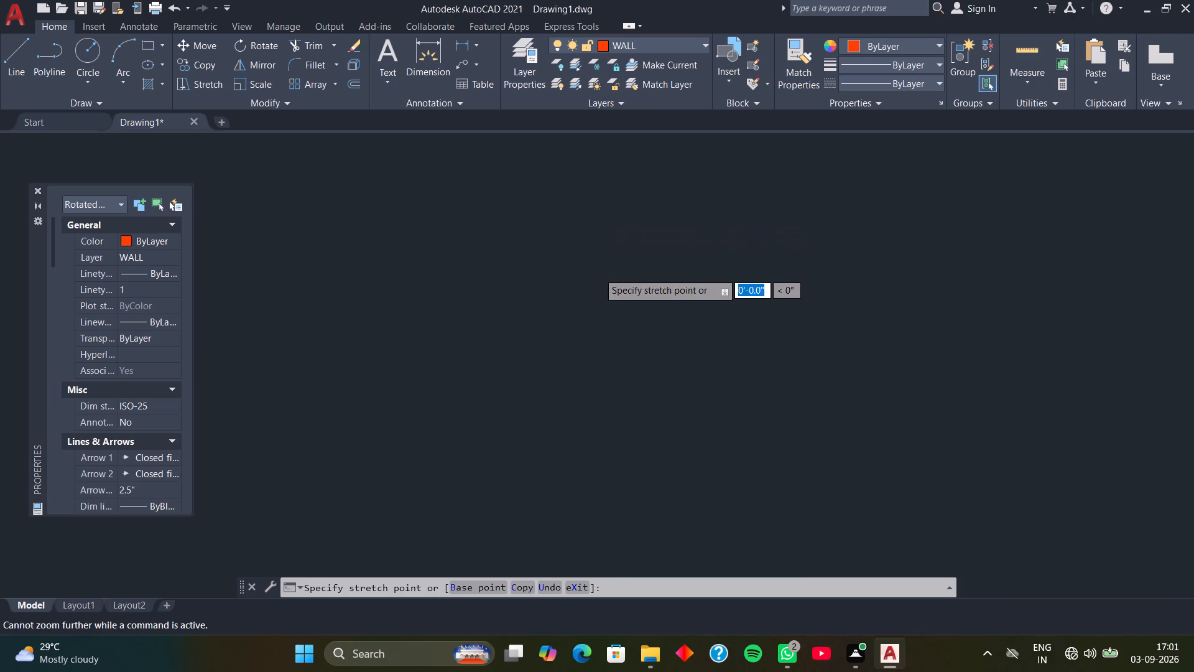
pyautogui.scroll(2, 598, 273)
pyautogui.scroll(4, 892, 507)
pyautogui.scroll(6, 800, 485)
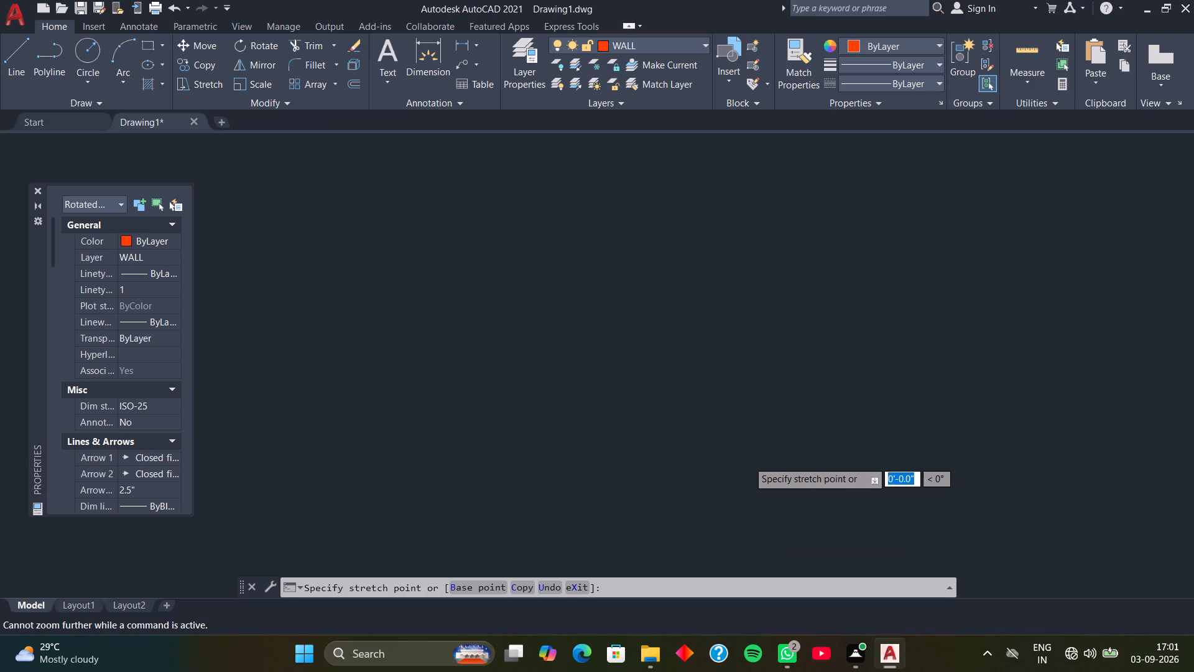
pyautogui.scroll(12, 747, 460)
pyautogui.scroll(-11, 731, 441)
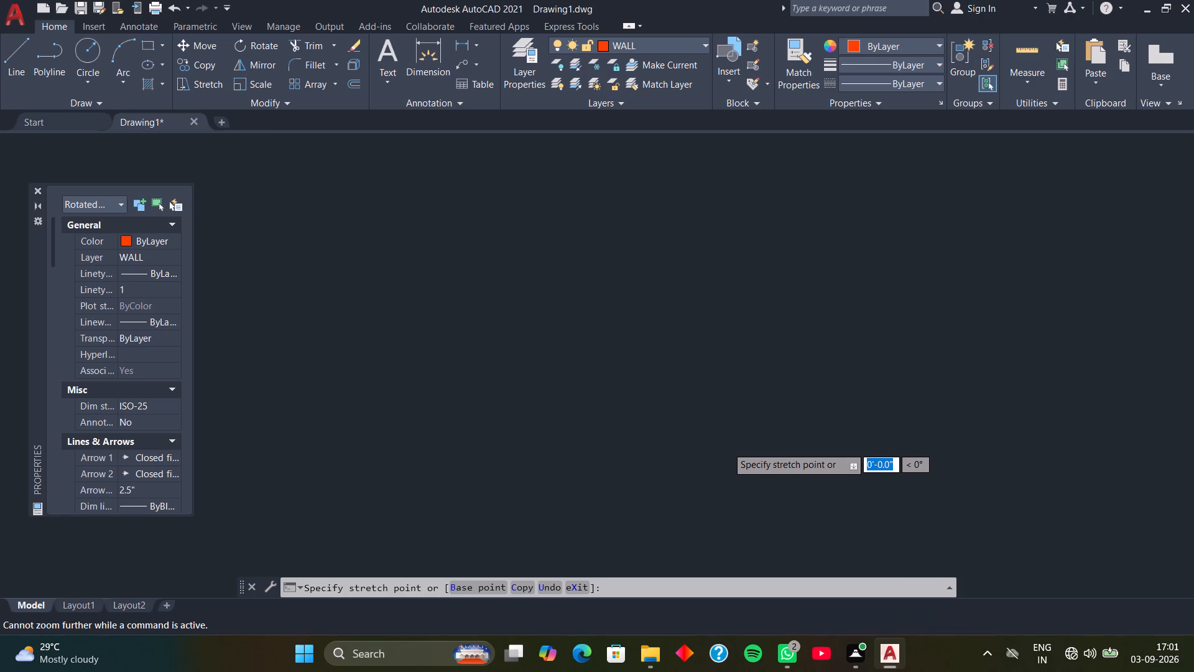
pyautogui.scroll(20, 727, 447)
pyautogui.scroll(9, 727, 447)
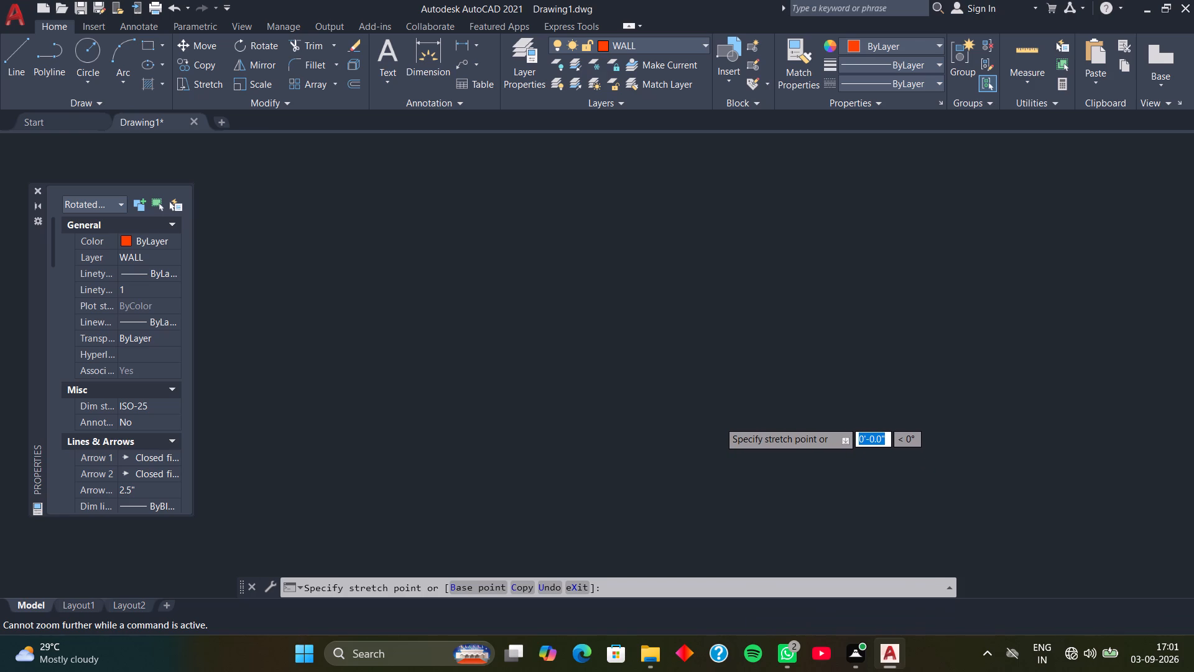
pyautogui.scroll(20, 719, 421)
pyautogui.scroll(13, 719, 421)
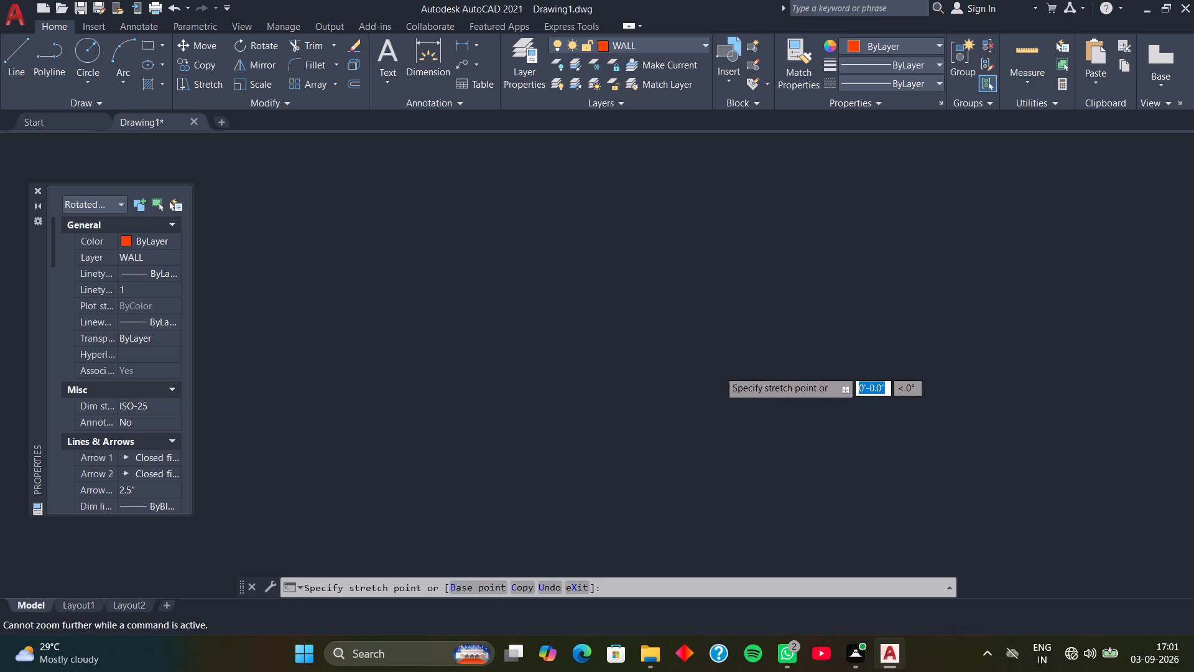
pyautogui.scroll(19, 719, 370)
pyautogui.scroll(4, 752, 240)
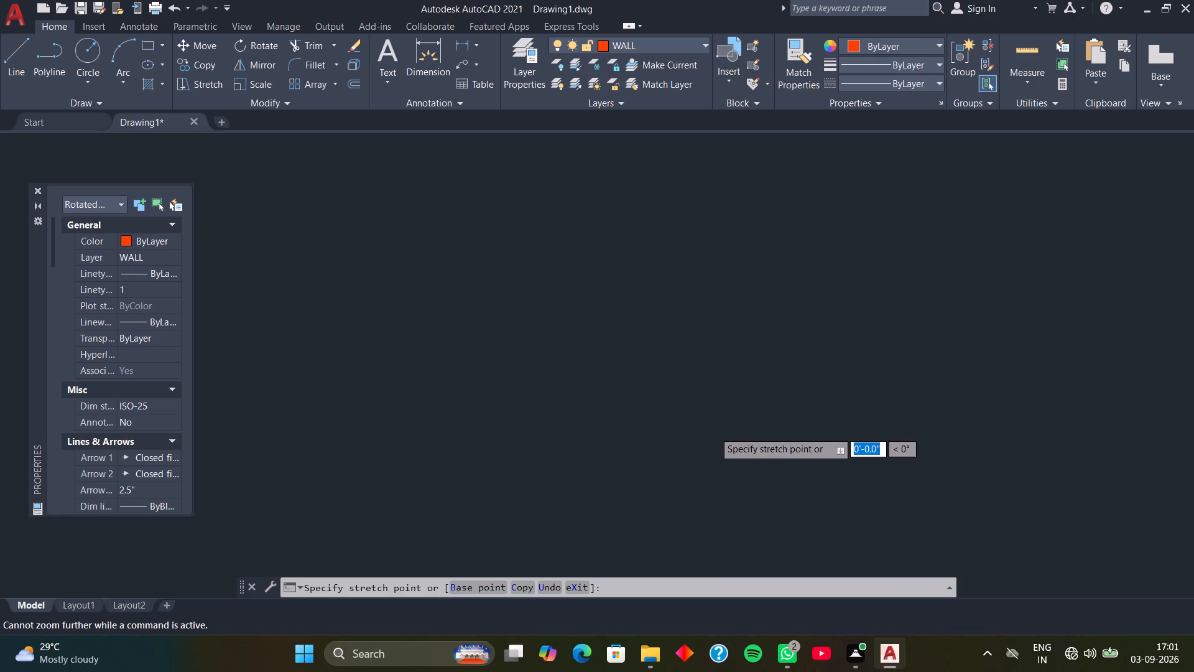
pyautogui.scroll(9, 714, 431)
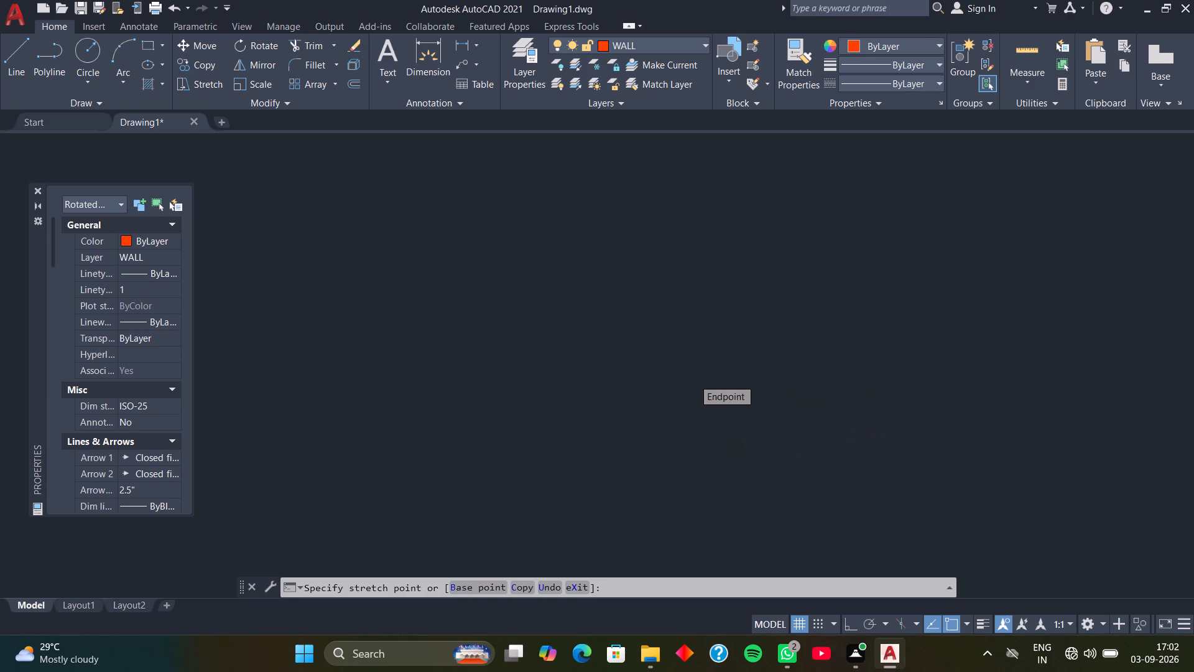
pyautogui.scroll(11, 590, 238)
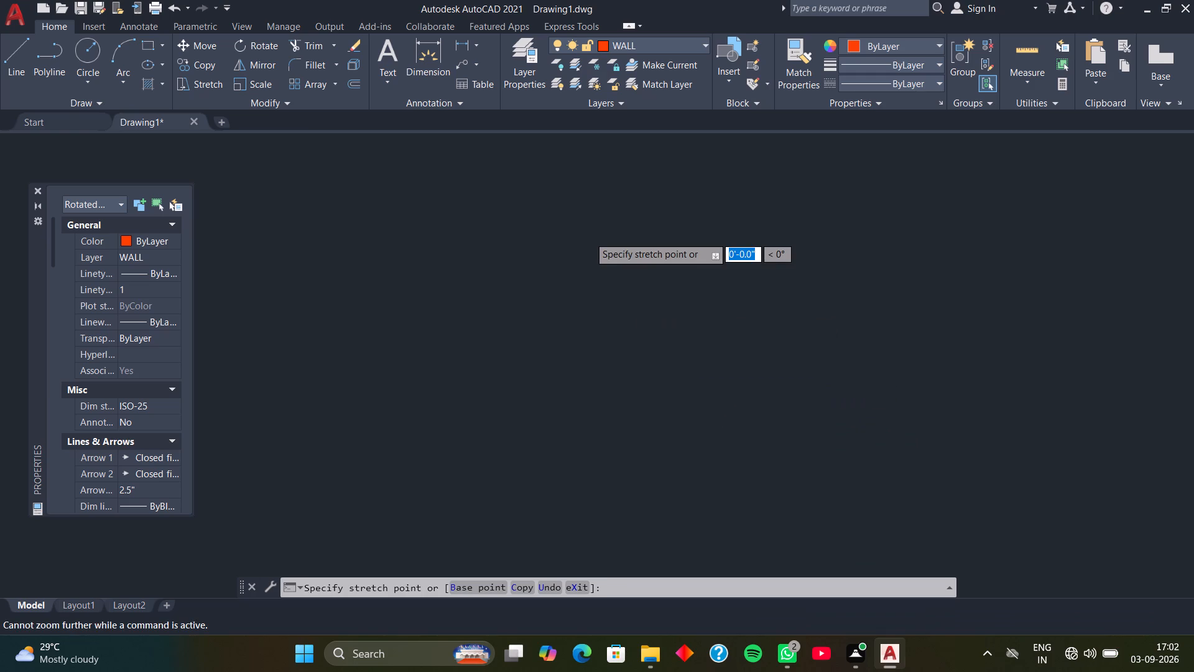
pyautogui.scroll(20, 589, 236)
pyautogui.scroll(7, 589, 236)
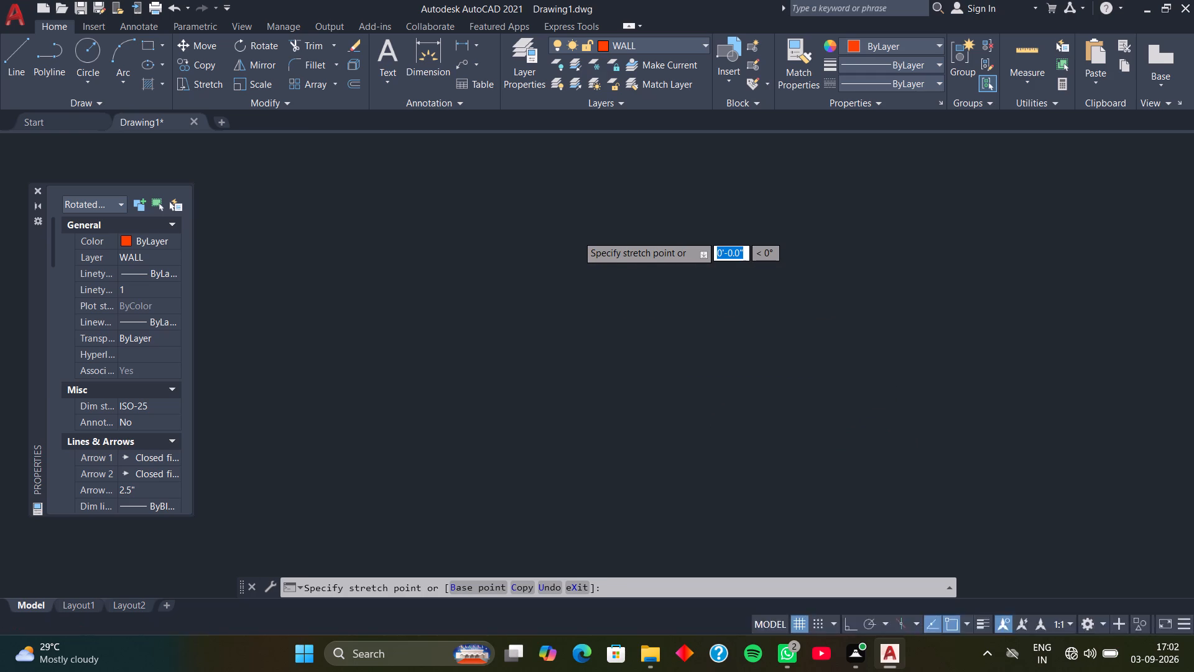
pyautogui.scroll(4, 577, 235)
pyautogui.scroll(20, 577, 235)
pyautogui.scroll(2, 577, 235)
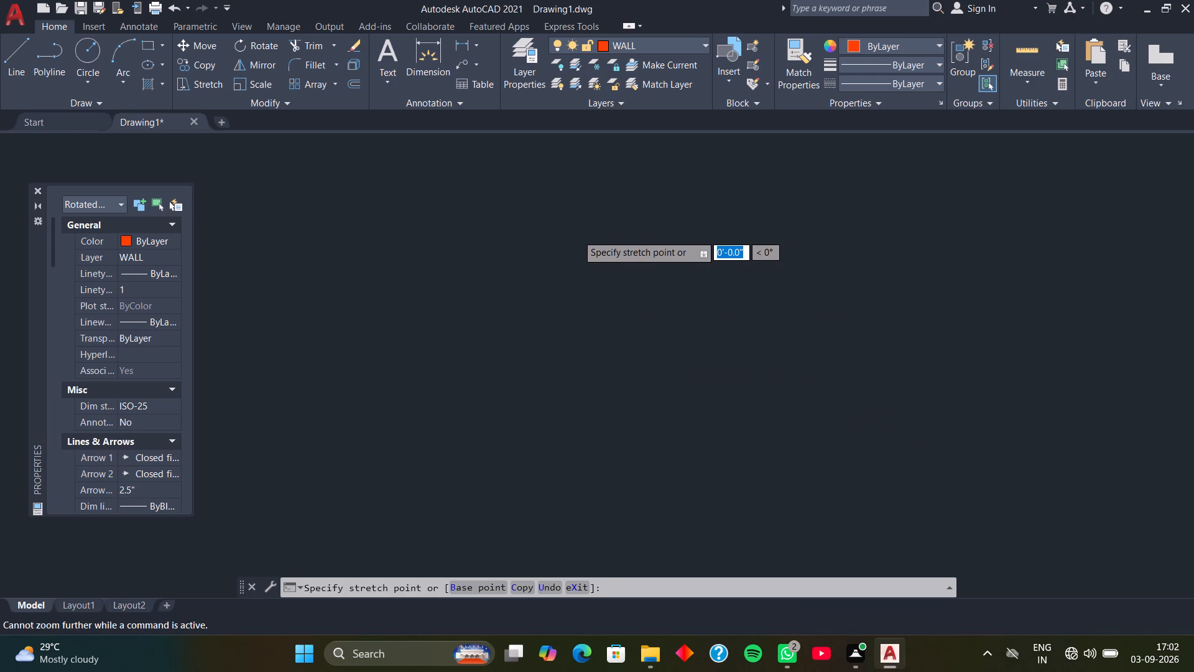
pyautogui.scroll(20, 577, 234)
pyautogui.scroll(6, 577, 234)
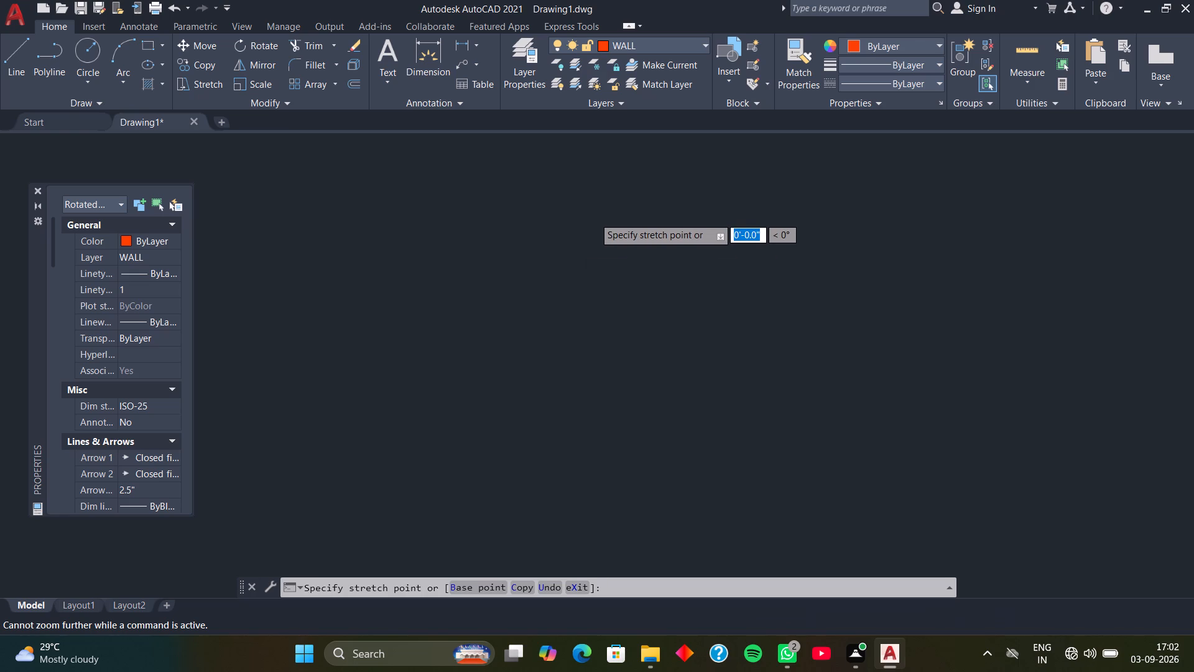
pyautogui.scroll(15, 579, 311)
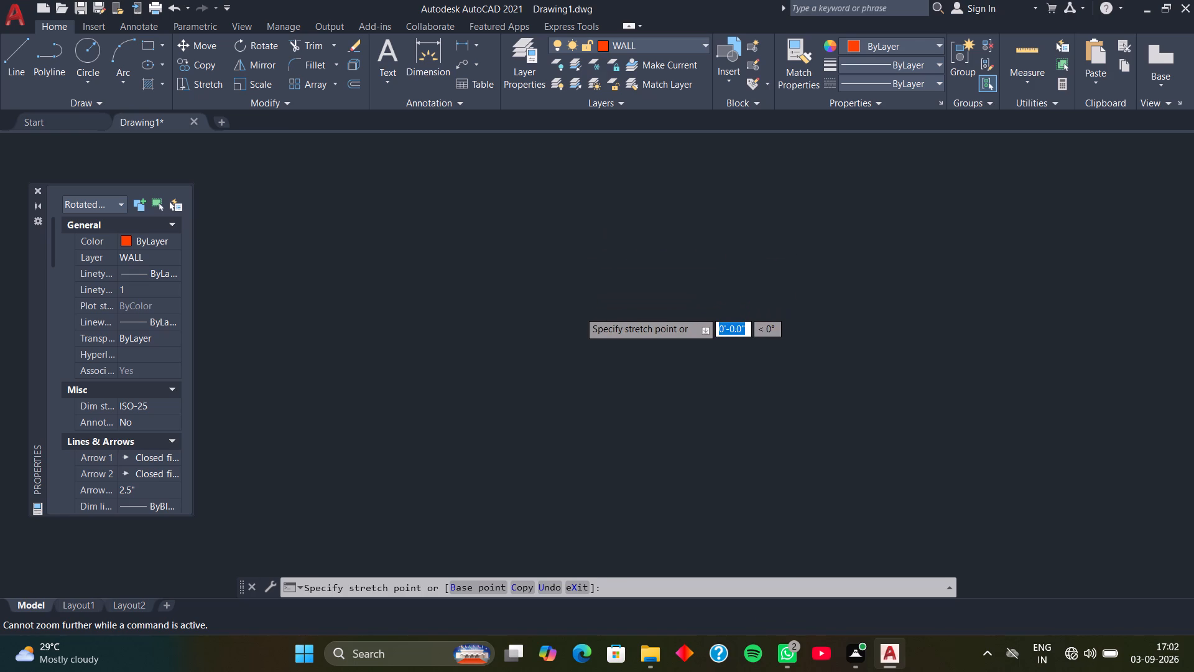
pyautogui.scroll(20, 579, 311)
pyautogui.scroll(7, 579, 311)
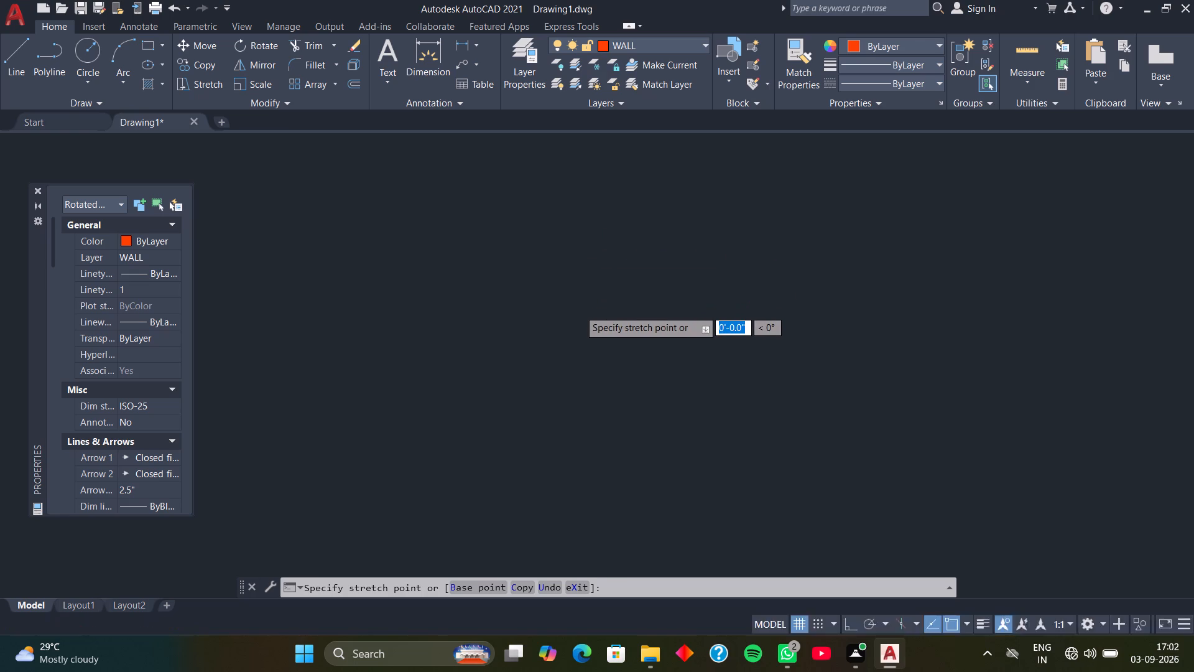
pyautogui.scroll(20, 579, 310)
pyautogui.scroll(10, 579, 310)
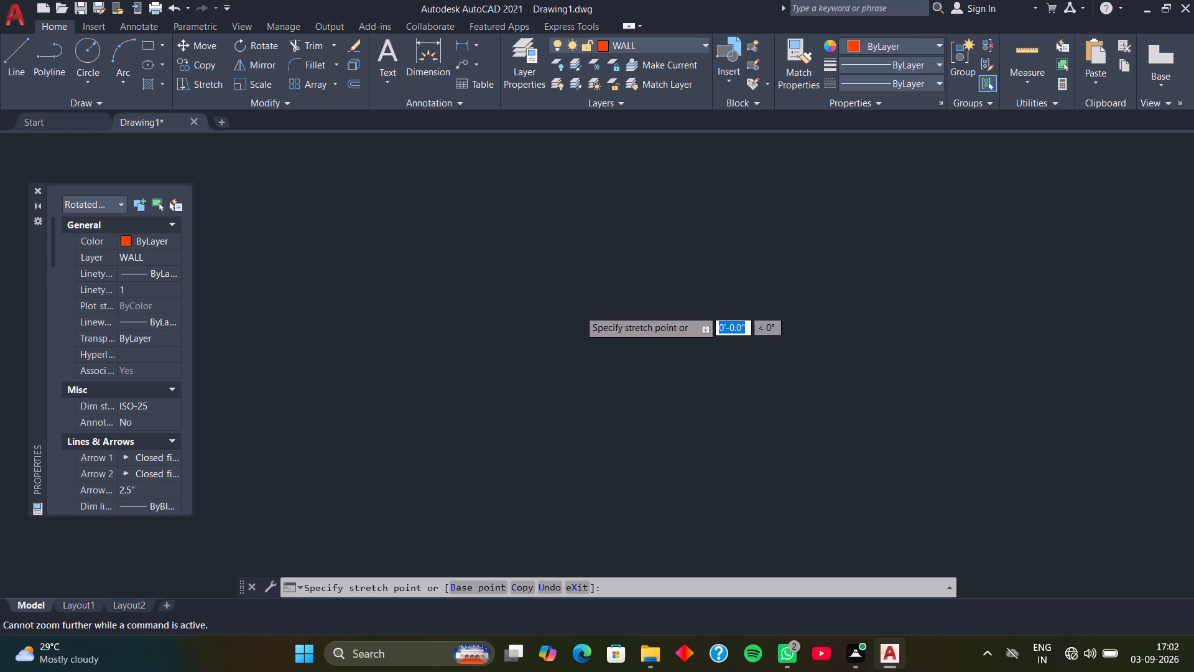
pyautogui.scroll(20, 579, 310)
pyautogui.scroll(9, 579, 310)
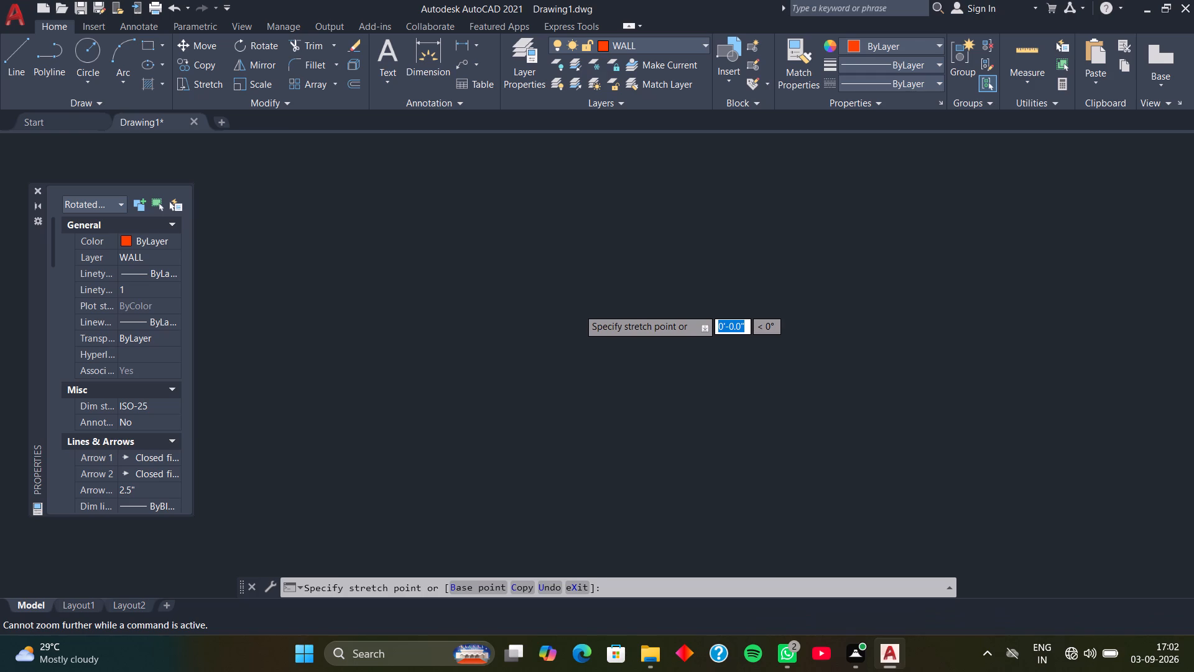
pyautogui.scroll(20, 578, 309)
pyautogui.scroll(6, 578, 307)
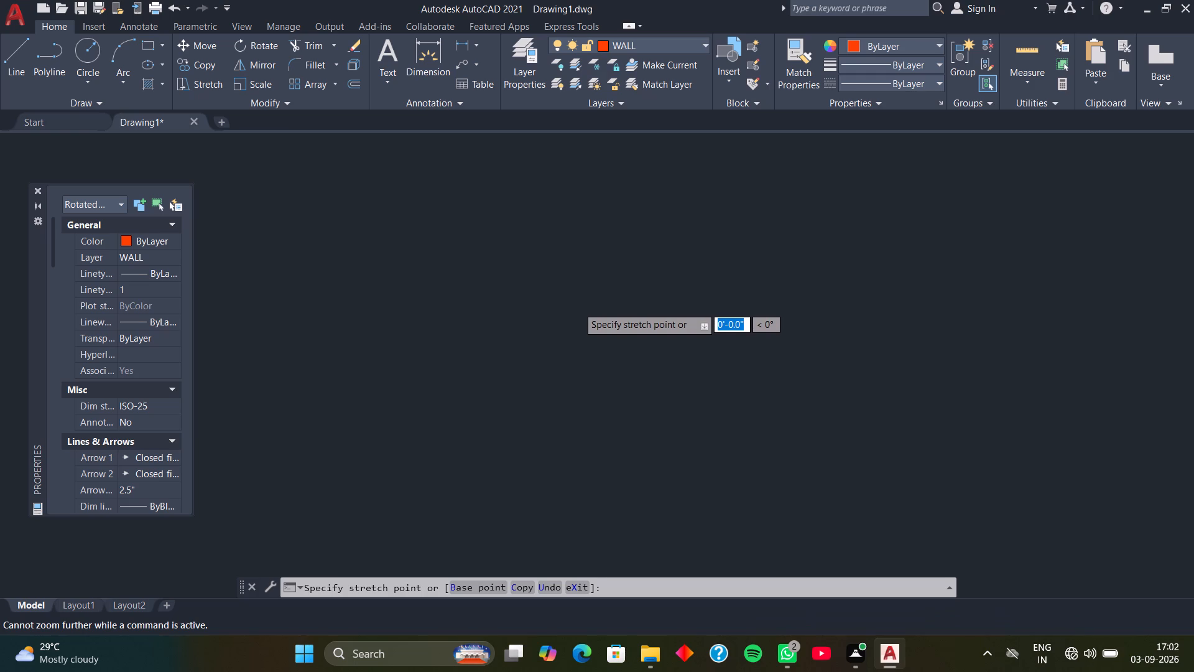
pyautogui.scroll(20, 578, 307)
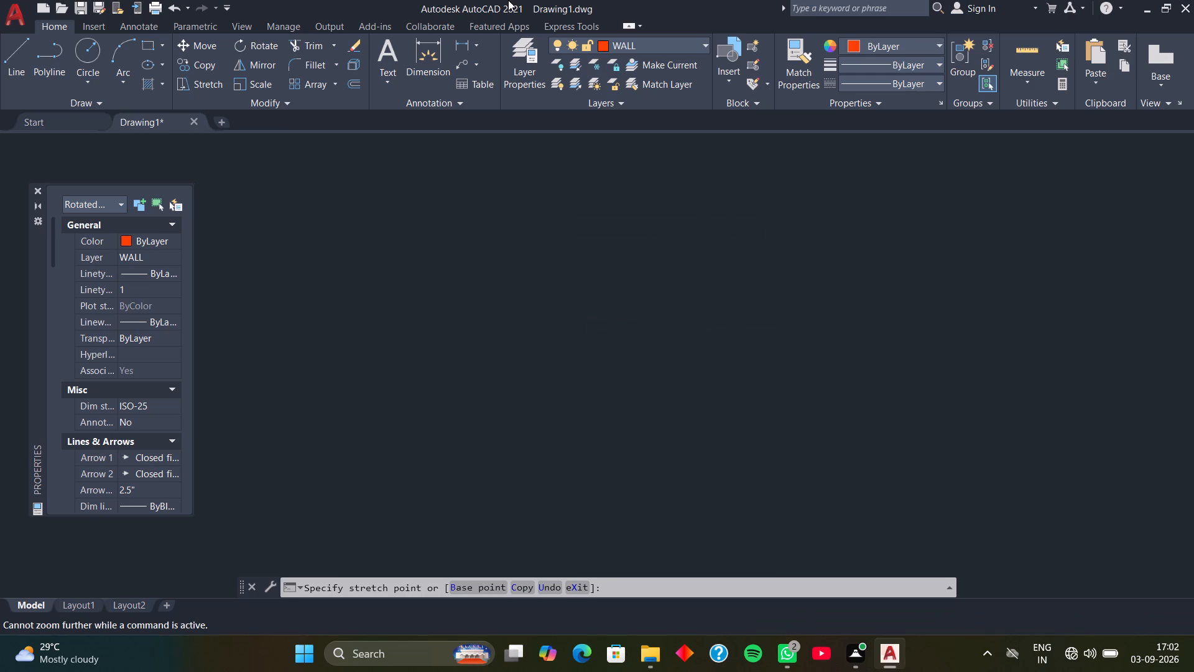
pyautogui.scroll(9, 514, 255)
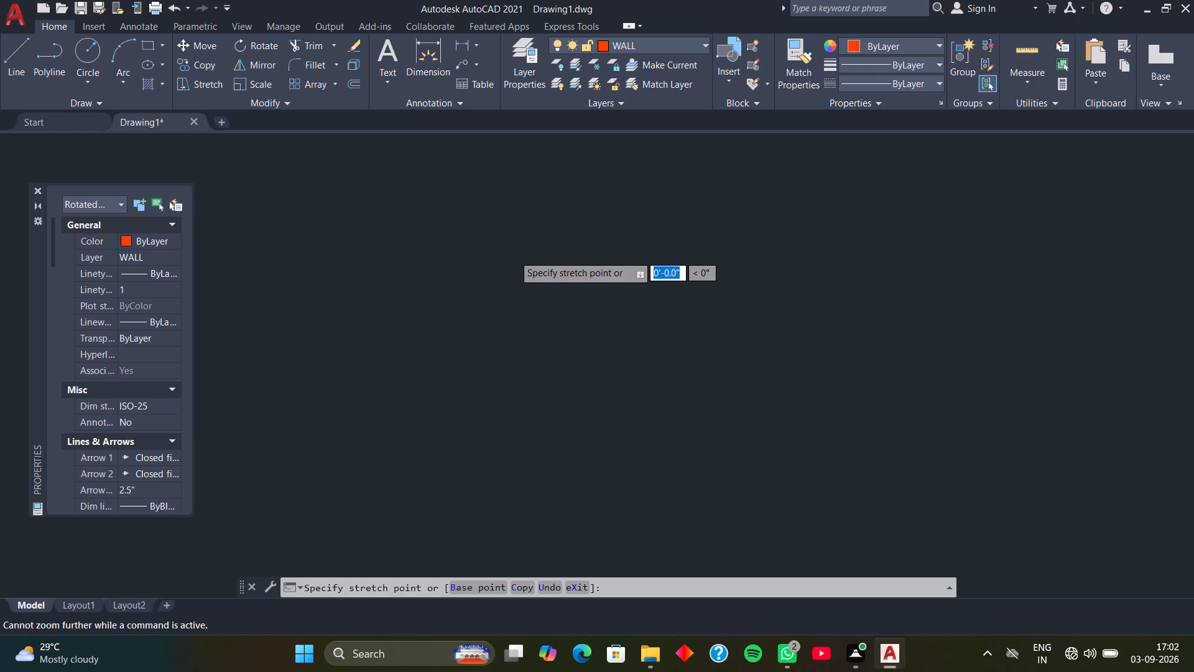
pyautogui.scroll(13, 514, 255)
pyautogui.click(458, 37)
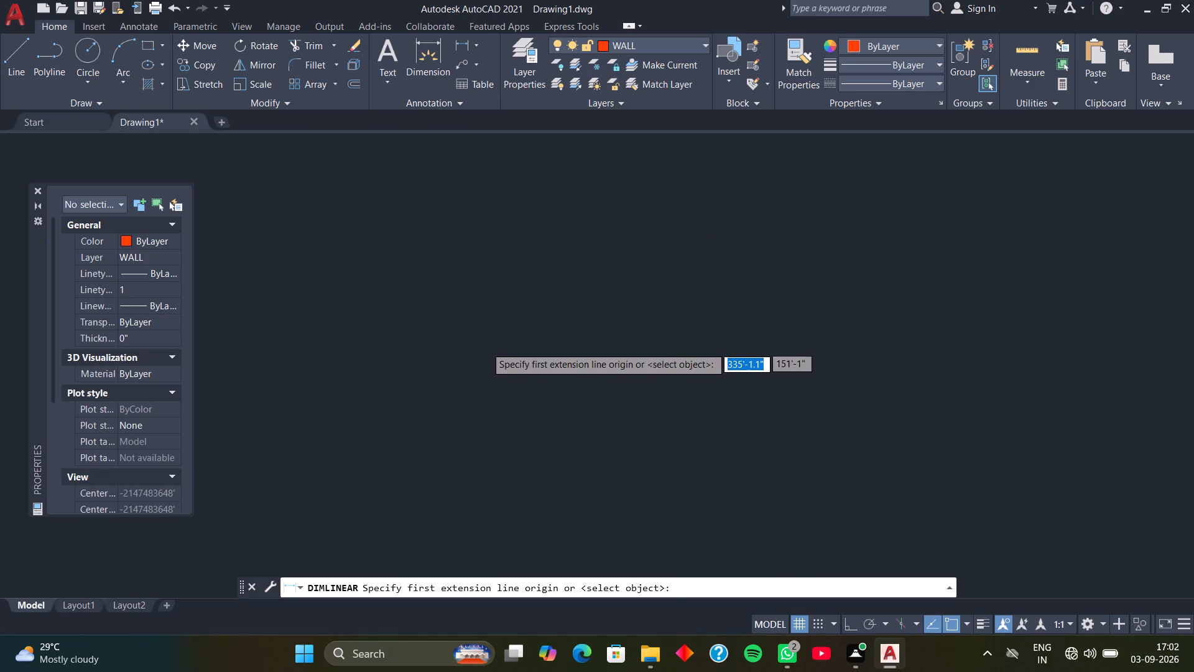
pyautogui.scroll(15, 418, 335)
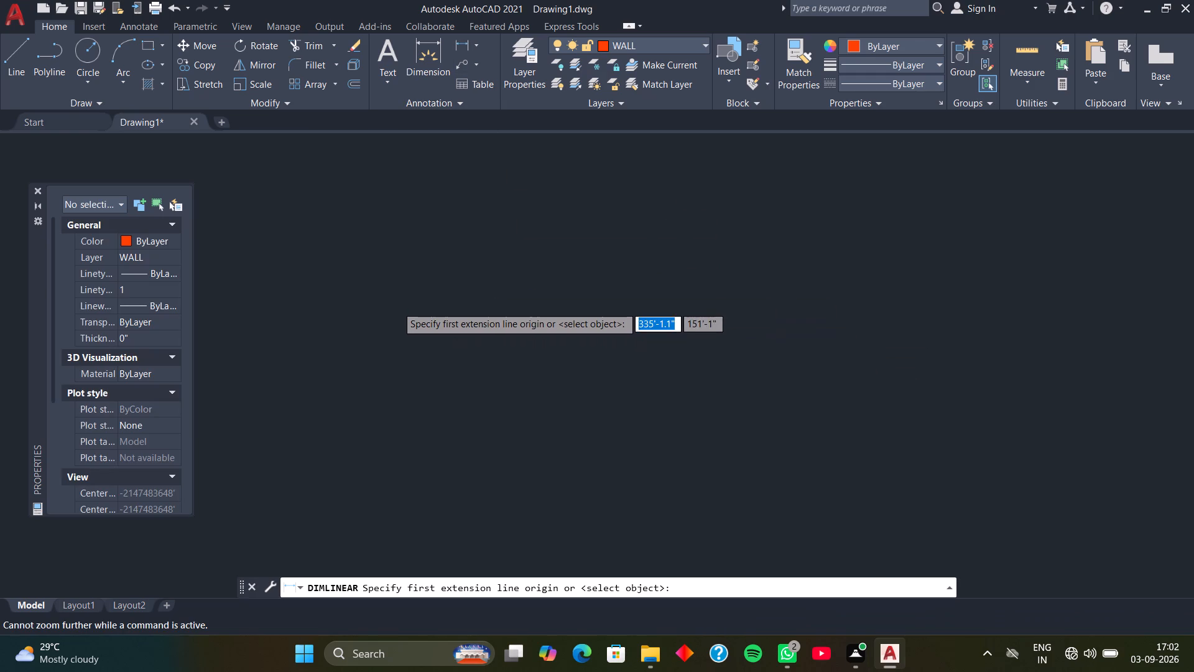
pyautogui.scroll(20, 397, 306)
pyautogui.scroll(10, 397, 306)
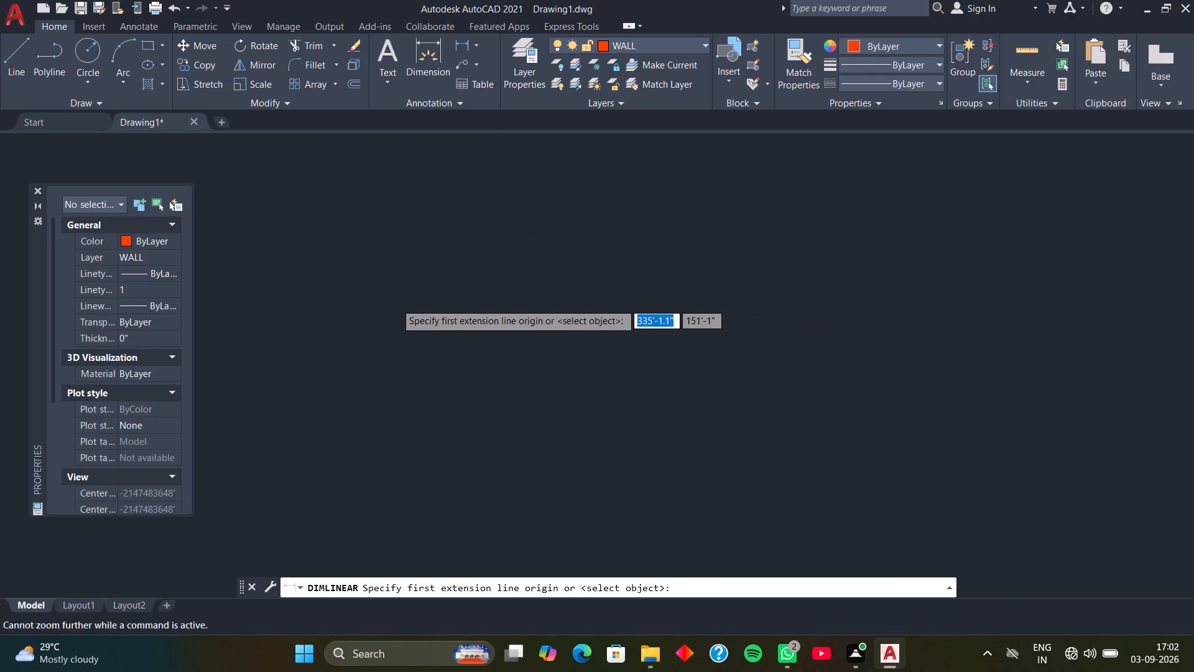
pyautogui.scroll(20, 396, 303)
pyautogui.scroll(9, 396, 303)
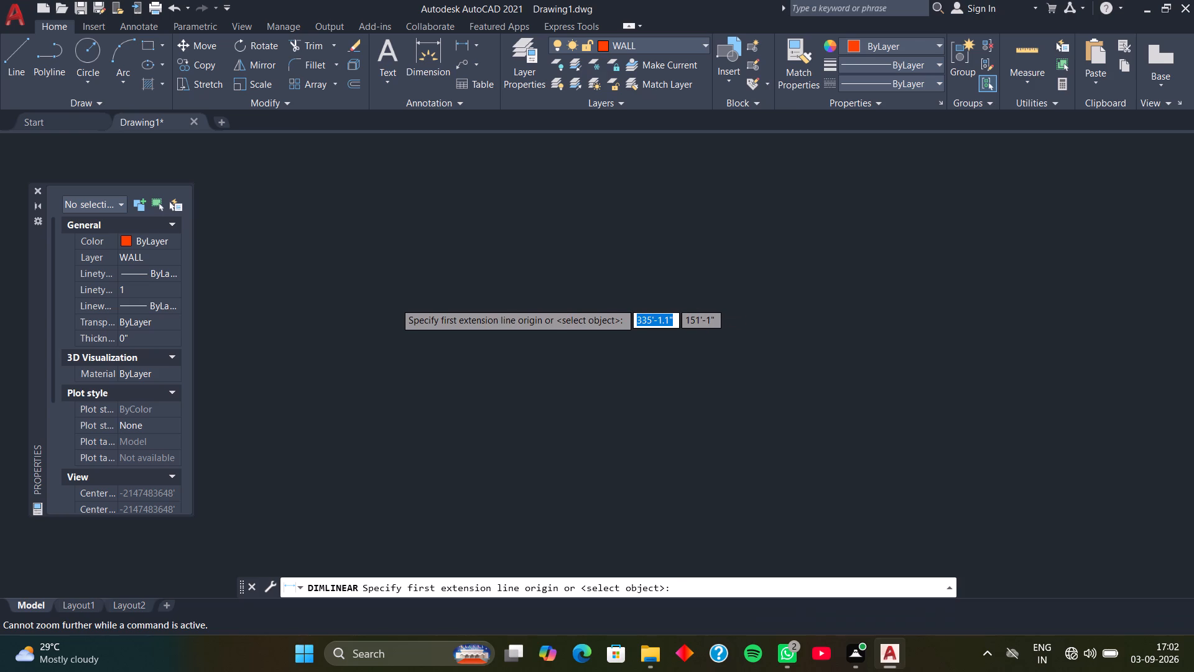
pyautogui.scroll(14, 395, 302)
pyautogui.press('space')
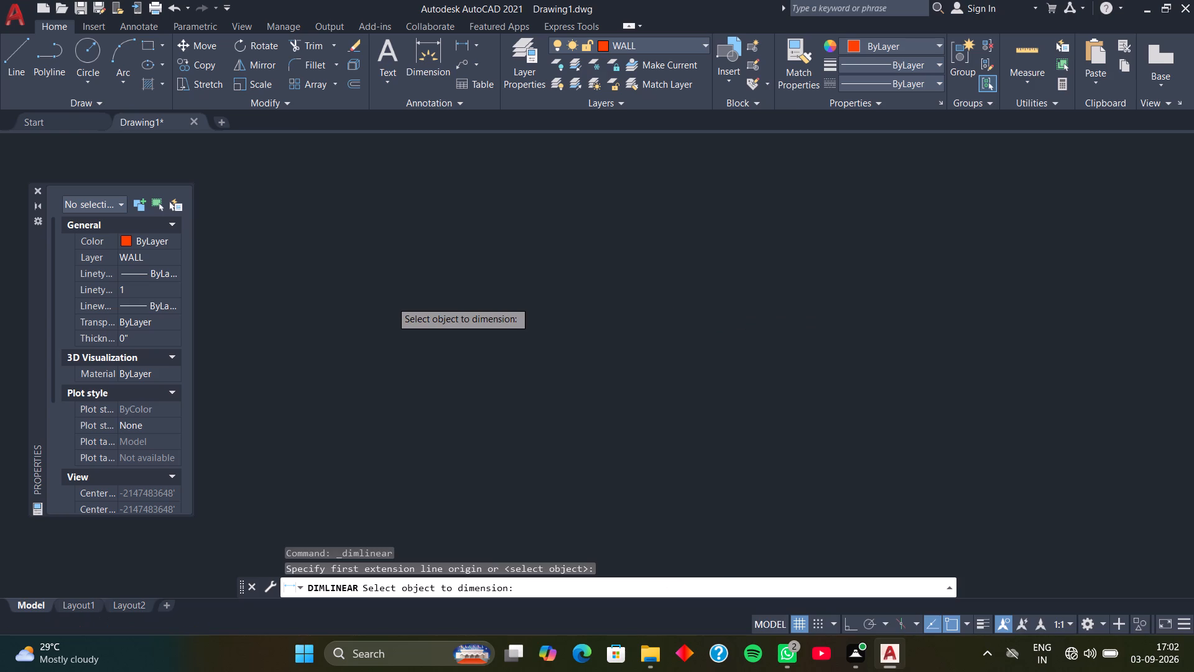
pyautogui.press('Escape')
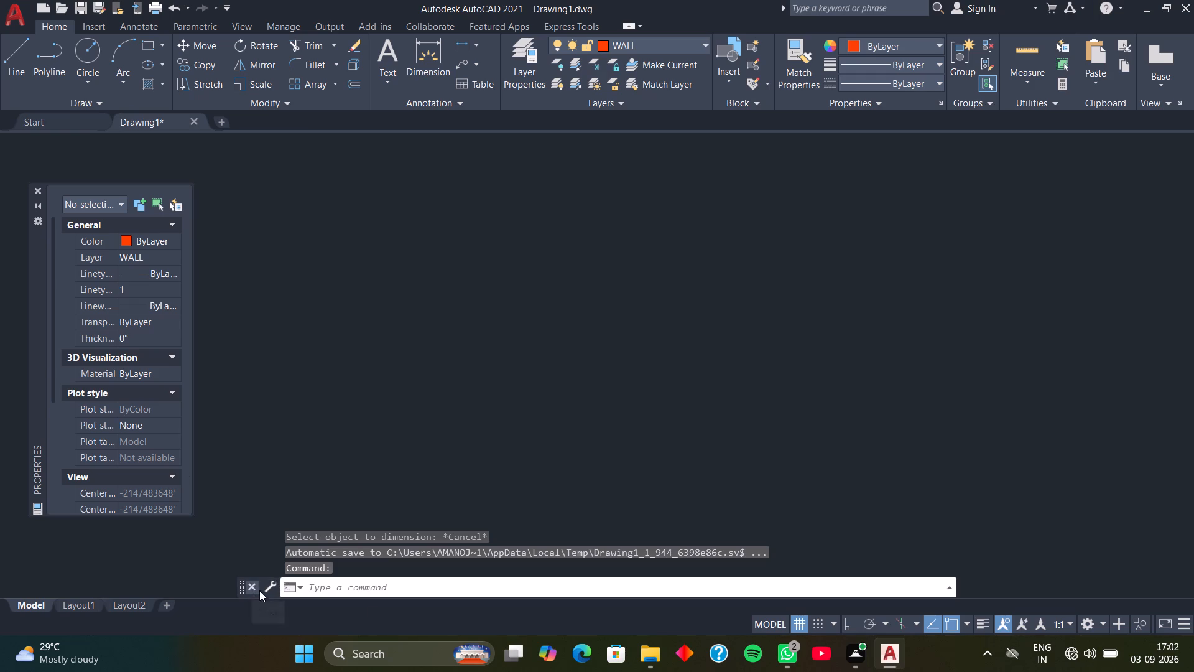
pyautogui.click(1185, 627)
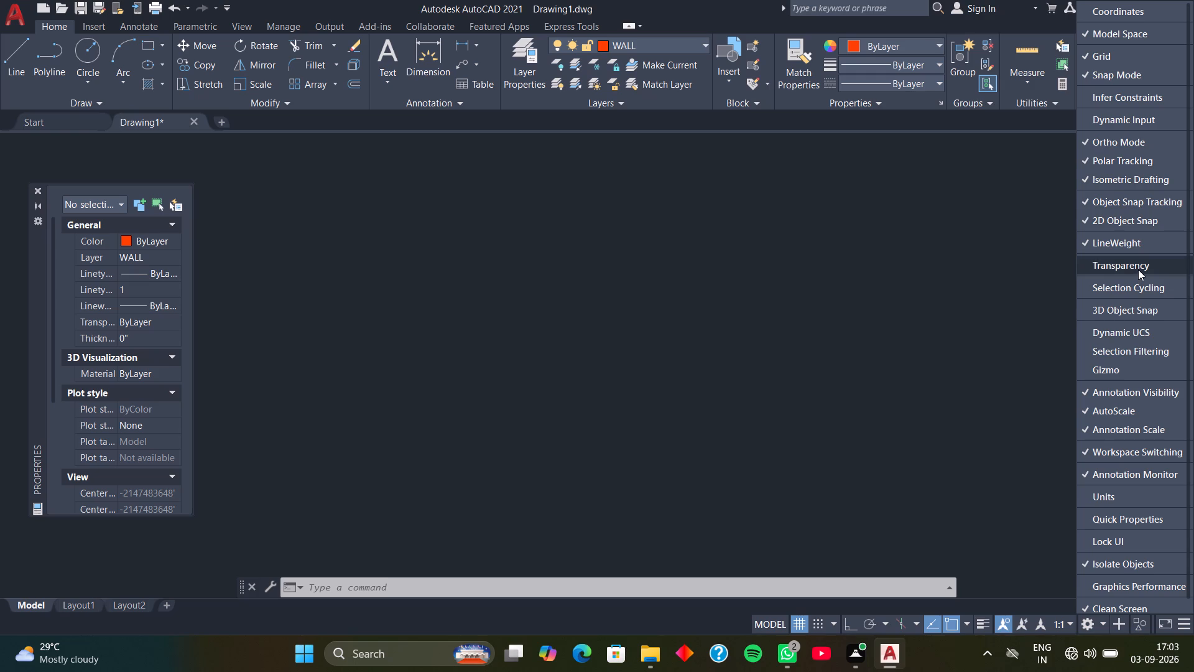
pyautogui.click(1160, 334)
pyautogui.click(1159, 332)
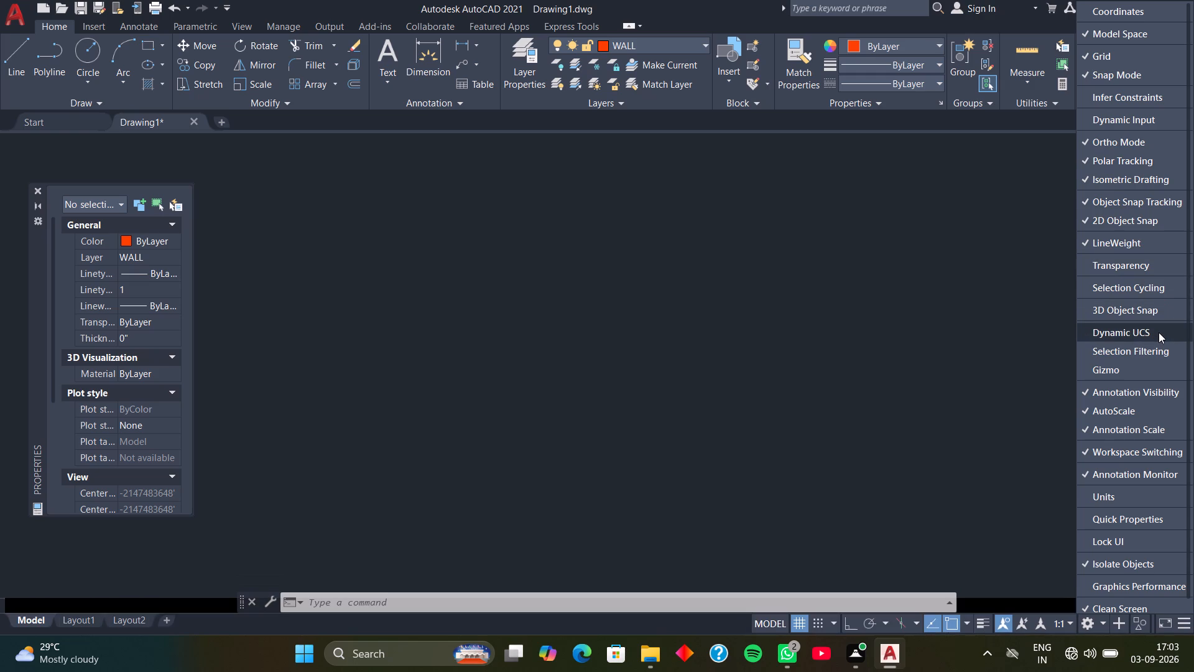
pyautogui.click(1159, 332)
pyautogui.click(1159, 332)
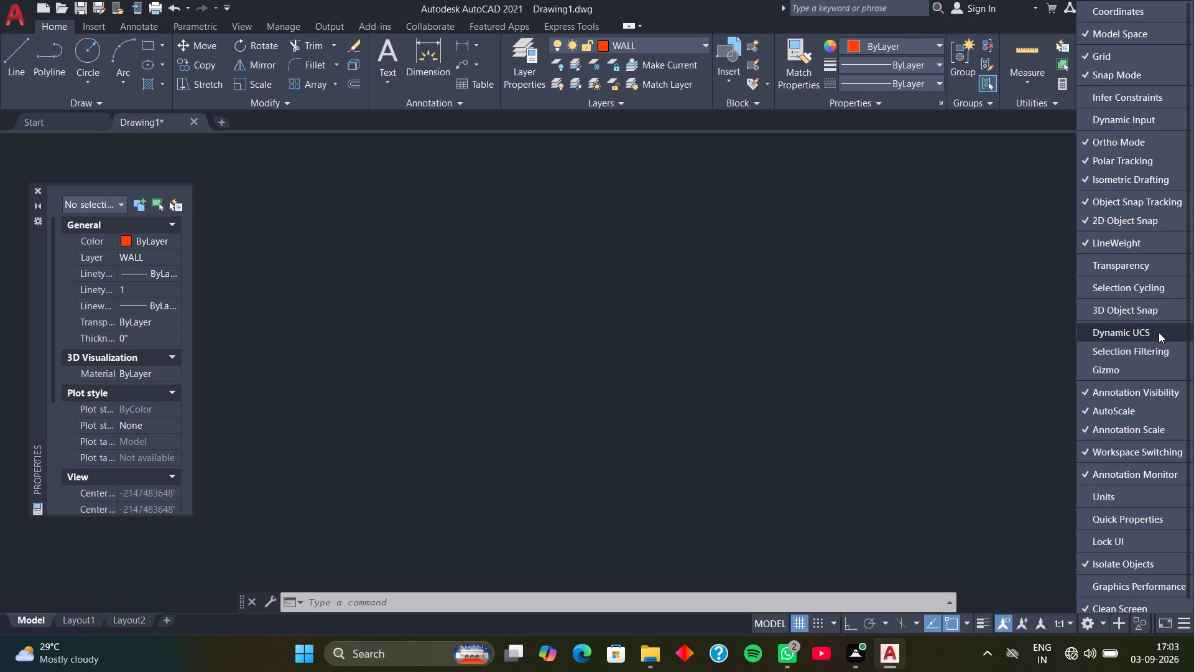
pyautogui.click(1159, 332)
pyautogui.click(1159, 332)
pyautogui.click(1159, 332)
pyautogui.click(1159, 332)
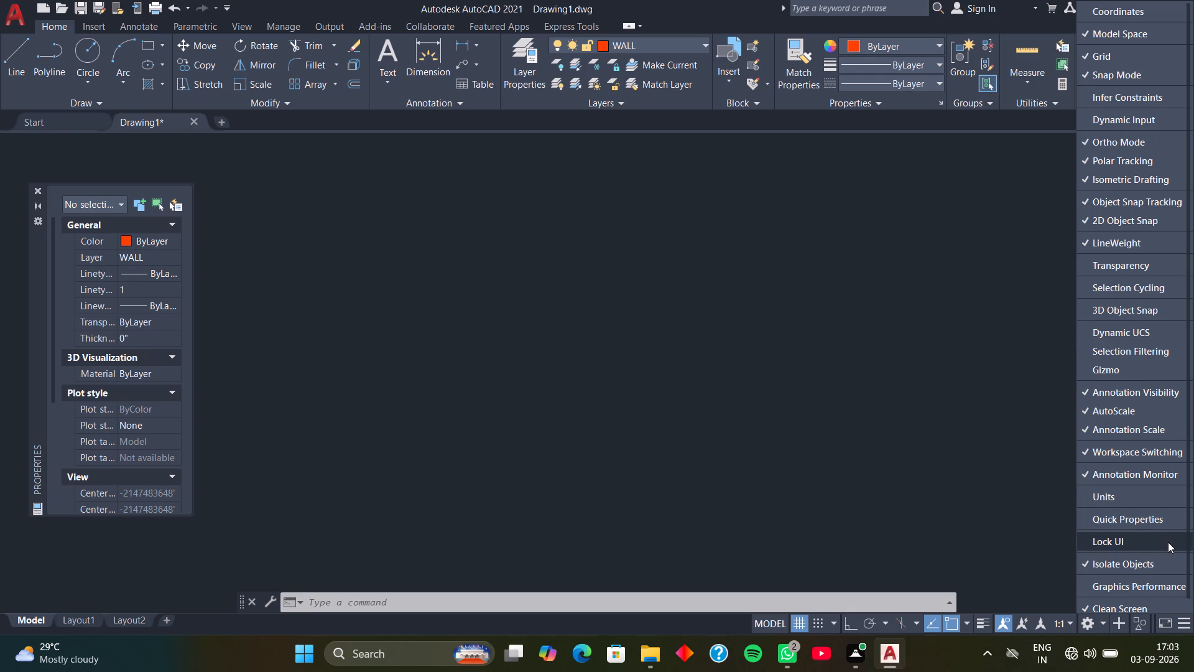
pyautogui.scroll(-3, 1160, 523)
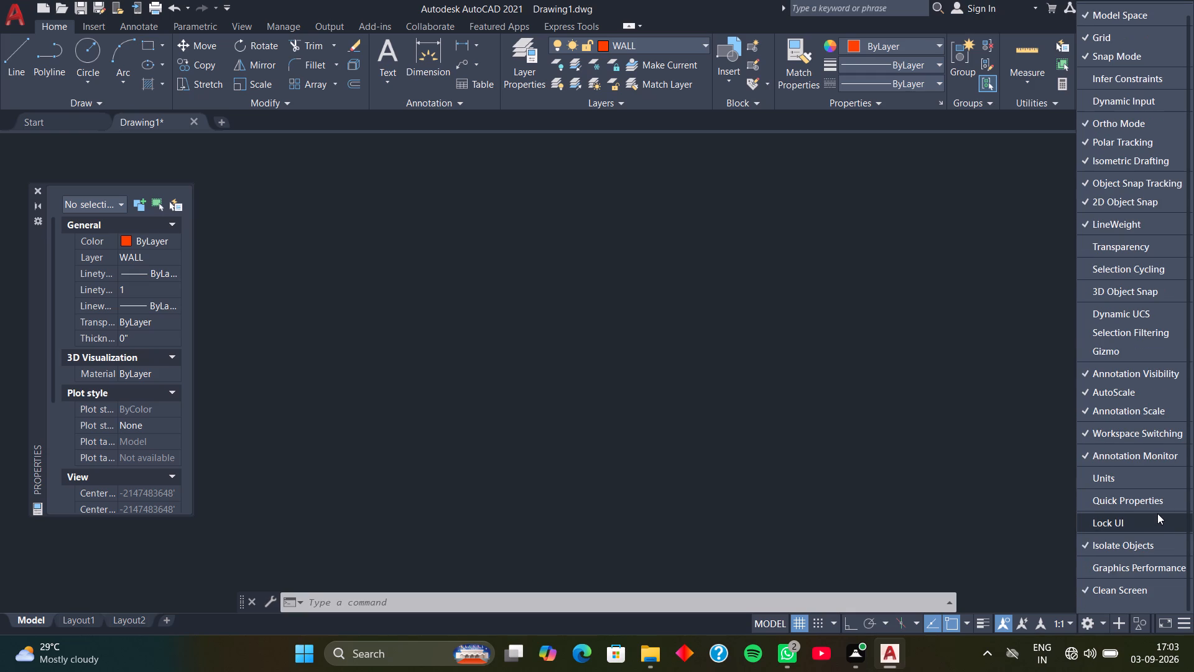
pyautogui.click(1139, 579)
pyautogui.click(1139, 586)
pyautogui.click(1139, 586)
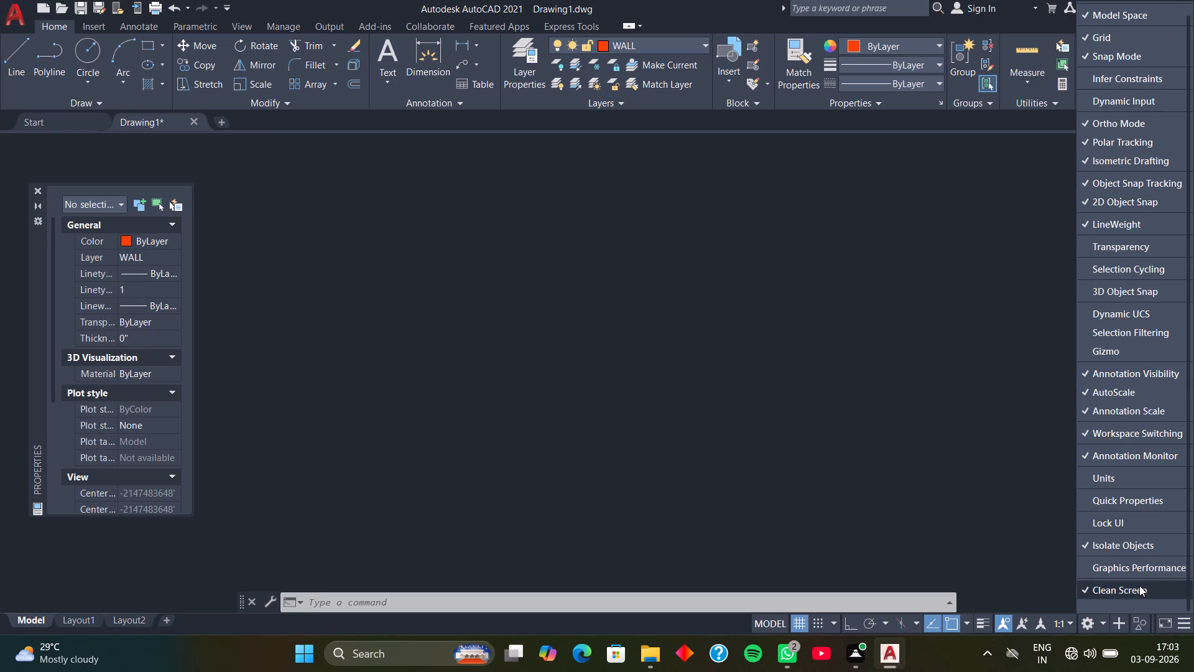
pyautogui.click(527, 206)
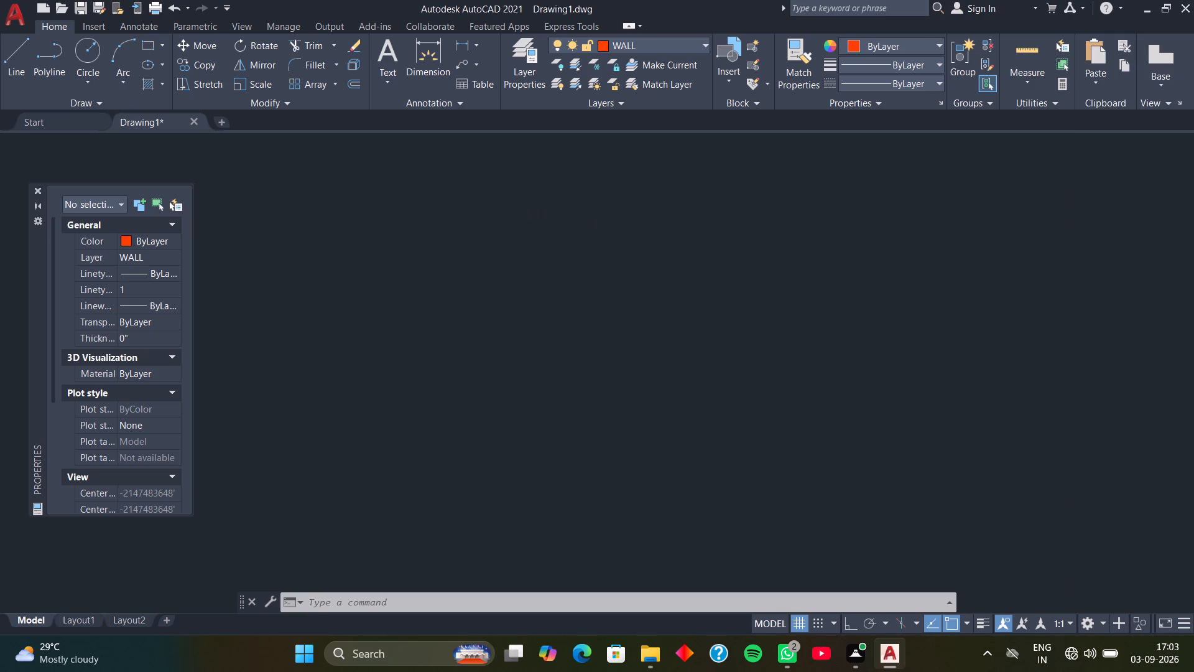
# Examine the model space of Drawing1.dwg at ever closer range for the missing drawing geometry.
pyautogui.scroll(20, 553, 379)
pyautogui.scroll(5, 553, 379)
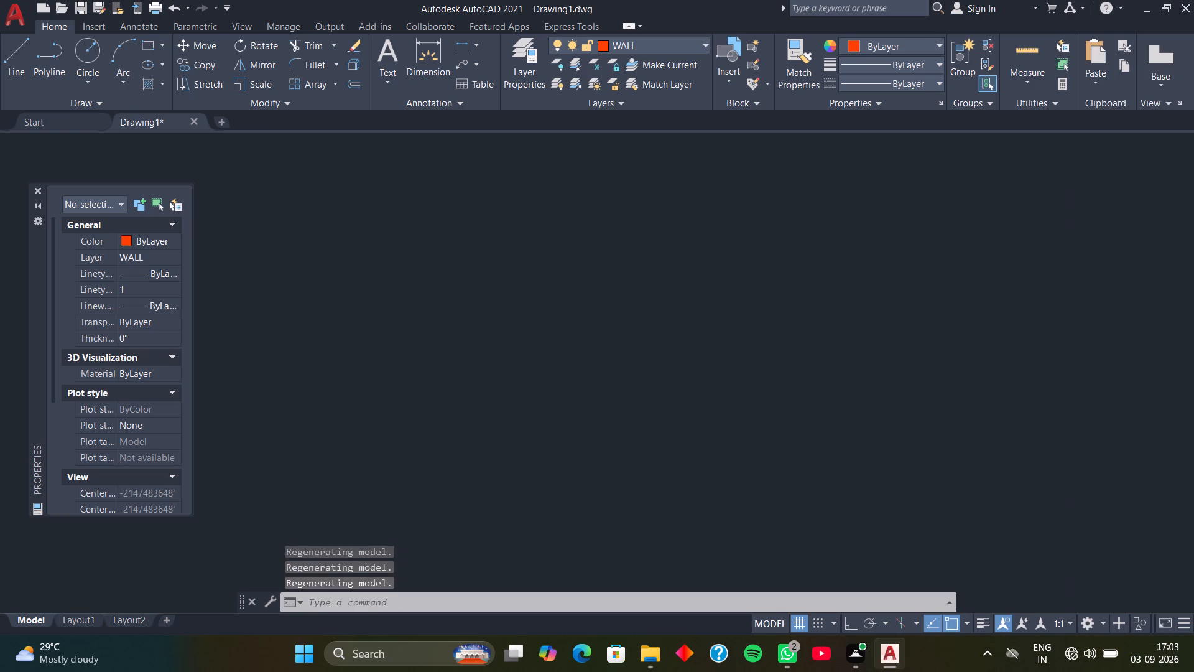
pyautogui.scroll(7, 502, 343)
pyautogui.scroll(20, 914, 362)
pyautogui.scroll(7, 914, 362)
pyautogui.scroll(20, 905, 364)
pyautogui.scroll(14, 905, 364)
pyautogui.scroll(14, 905, 363)
pyautogui.scroll(17, 905, 363)
pyautogui.scroll(17, 904, 363)
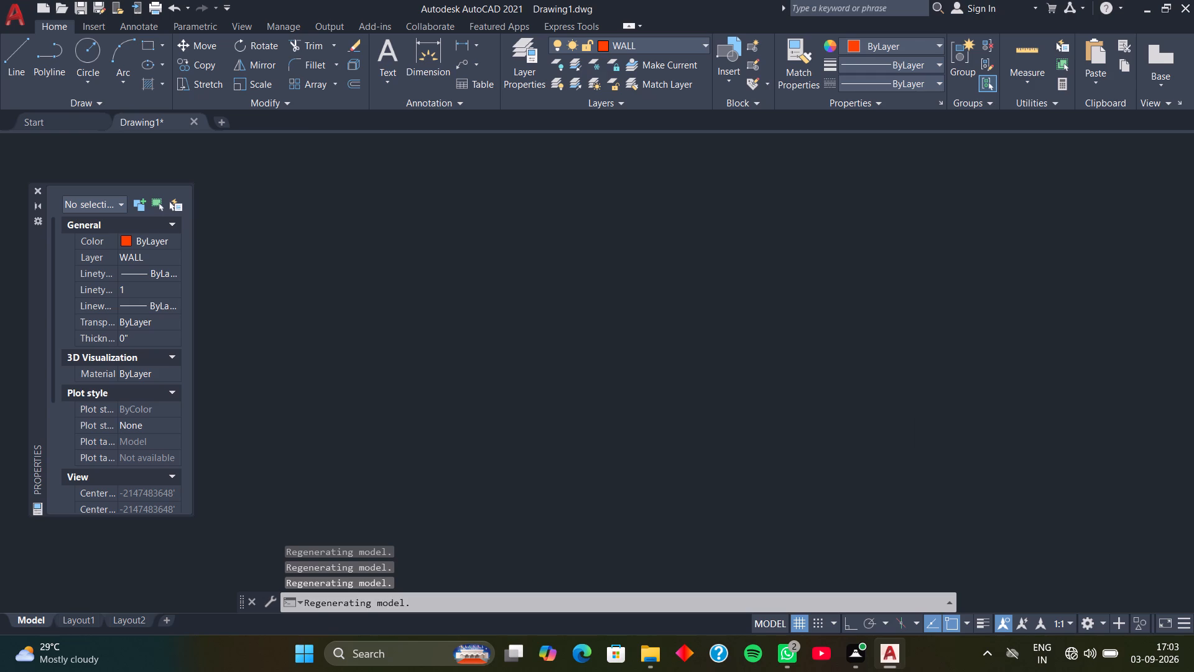
pyautogui.scroll(11, 904, 363)
pyautogui.scroll(19, 904, 363)
pyautogui.scroll(16, 904, 363)
pyautogui.scroll(16, 904, 363)
pyautogui.scroll(7, 904, 363)
pyautogui.scroll(16, 904, 363)
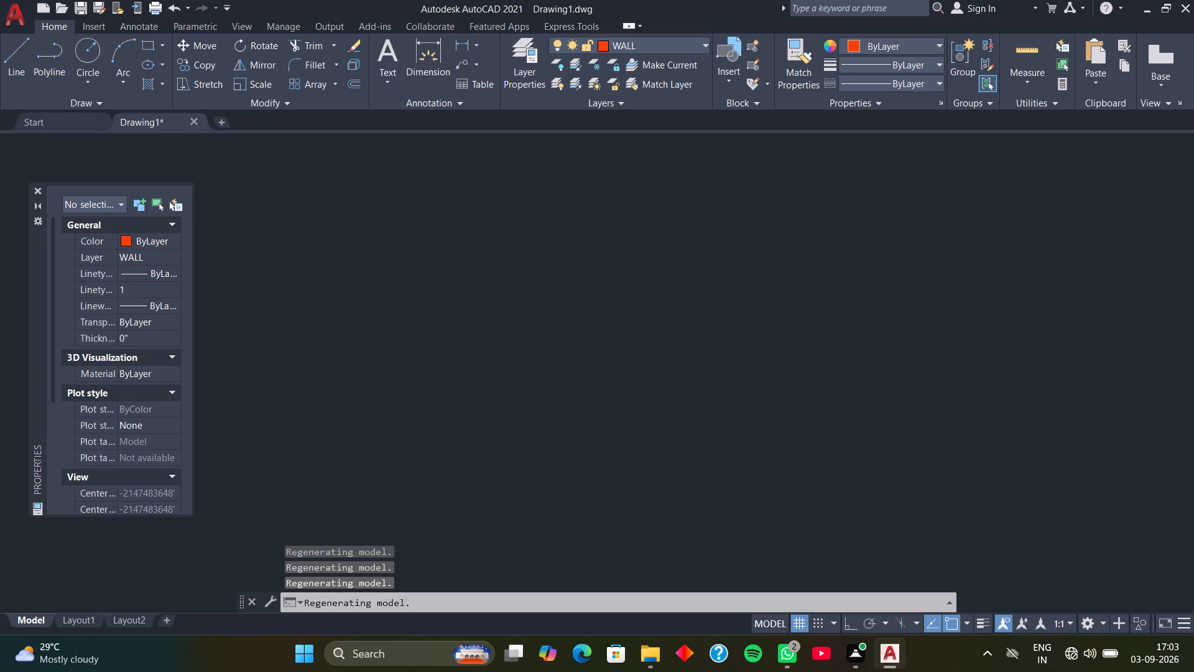
pyautogui.scroll(2, 904, 363)
pyautogui.scroll(16, 915, 501)
pyautogui.scroll(20, 915, 500)
pyautogui.scroll(10, 915, 500)
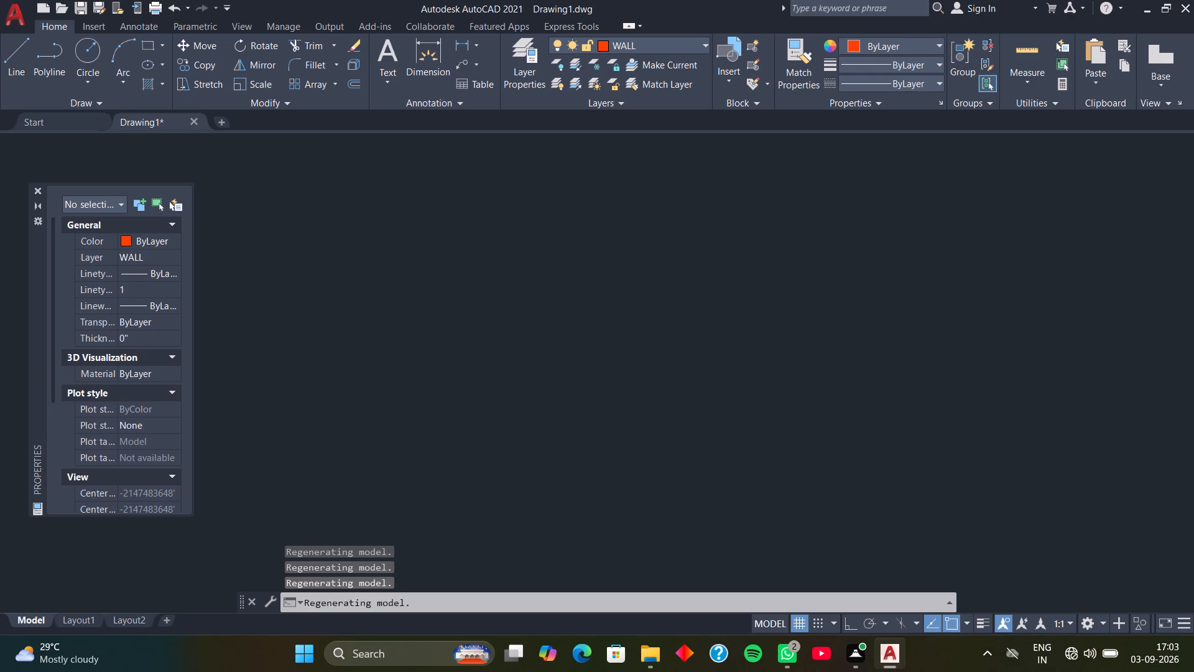
pyautogui.scroll(17, 914, 498)
pyautogui.scroll(4, 914, 498)
pyautogui.scroll(20, 914, 498)
pyautogui.scroll(9, 914, 498)
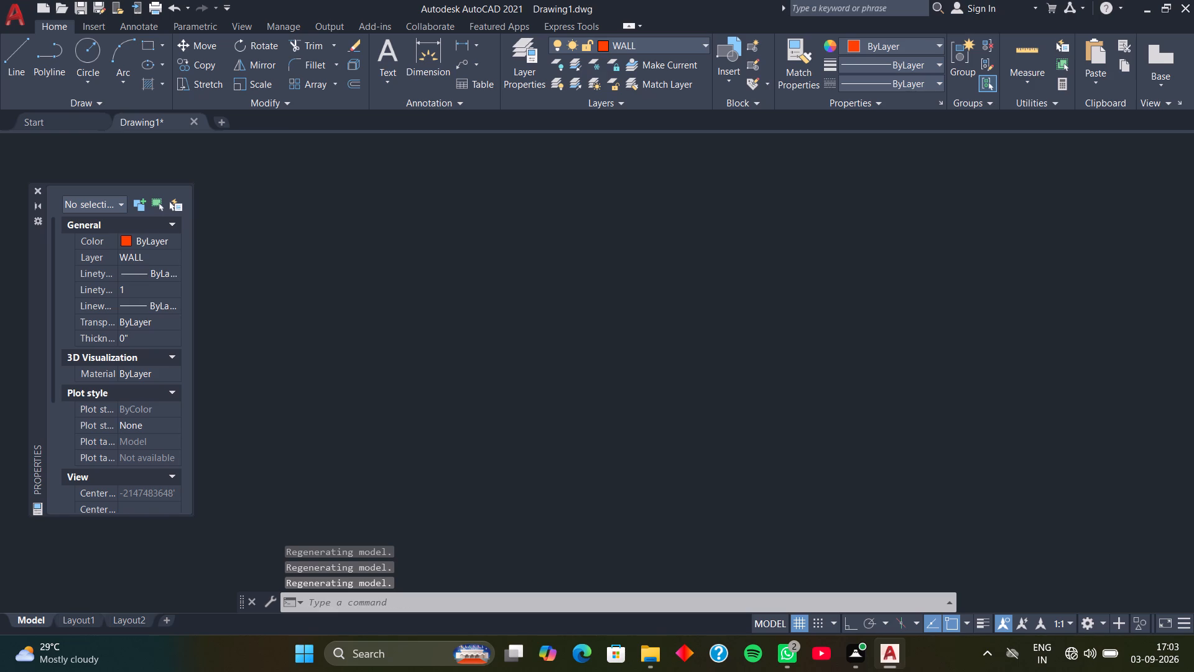
pyautogui.scroll(19, 911, 487)
pyautogui.scroll(9, 911, 487)
pyautogui.scroll(20, 911, 487)
pyautogui.scroll(3, 911, 487)
pyautogui.scroll(20, 911, 487)
pyautogui.scroll(19, 911, 487)
pyautogui.scroll(17, 910, 486)
pyautogui.scroll(20, 910, 486)
pyautogui.scroll(13, 910, 486)
pyautogui.scroll(14, 910, 485)
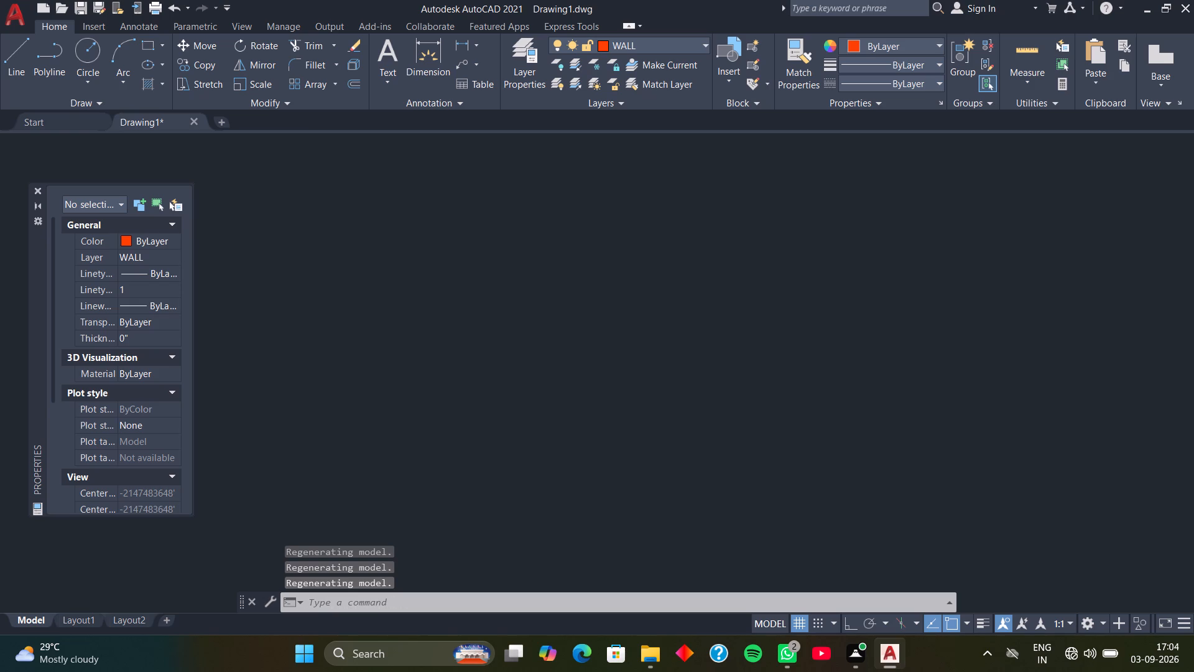
pyautogui.scroll(18, 910, 485)
pyautogui.scroll(4, 909, 485)
pyautogui.scroll(8, 772, 302)
# Examine the model space of Drawing1.dwg at ever closer range for the missing drawing geometry around the rotated dimension on layer WALL.
pyautogui.scroll(20, 772, 302)
pyautogui.scroll(13, 772, 302)
pyautogui.scroll(10, 807, 362)
pyautogui.scroll(11, 807, 362)
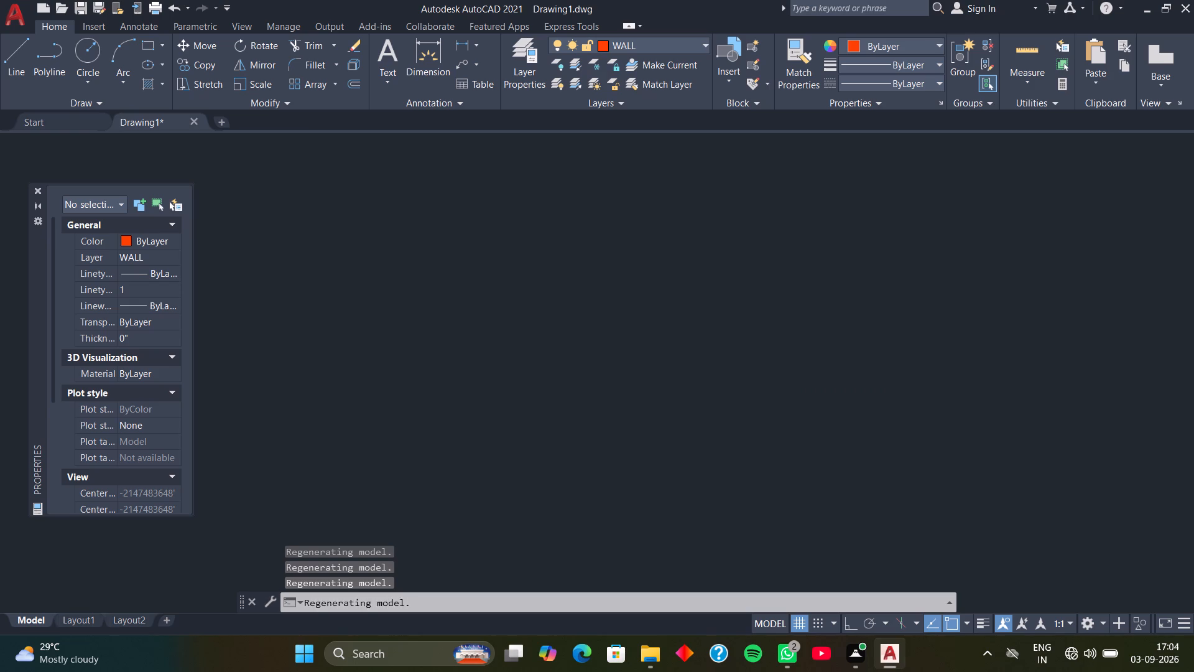
pyautogui.scroll(6, 807, 361)
pyautogui.scroll(20, 801, 353)
pyautogui.scroll(16, 800, 352)
pyautogui.scroll(15, 795, 337)
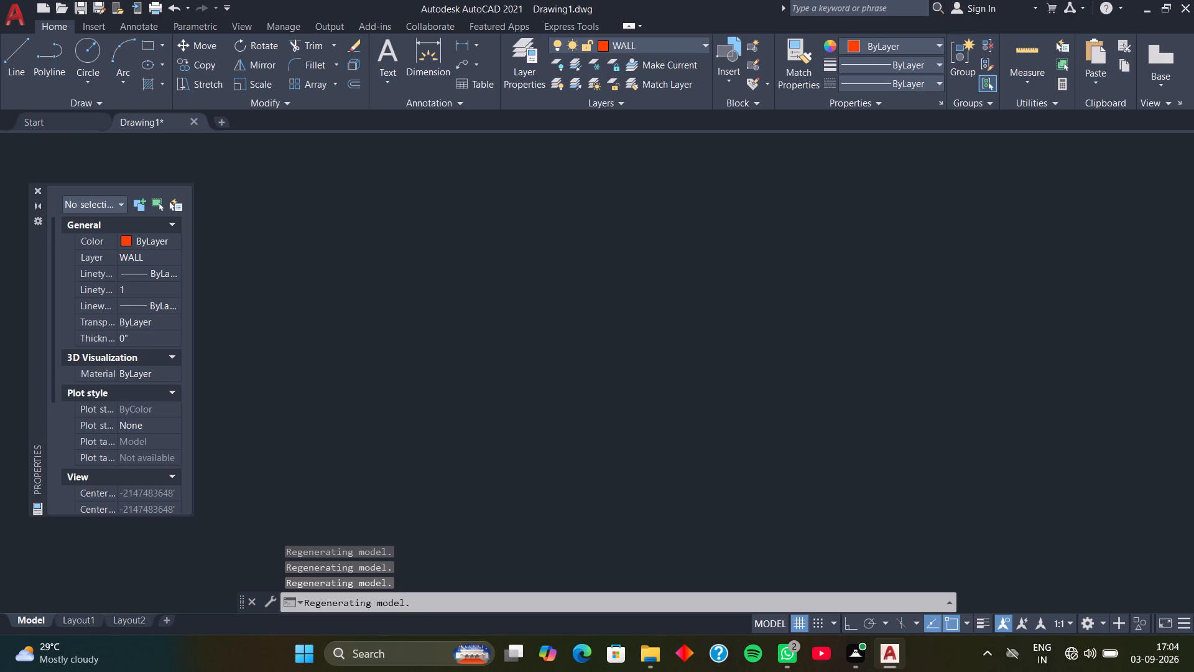
pyautogui.scroll(20, 795, 337)
pyautogui.scroll(7, 795, 337)
pyautogui.scroll(19, 796, 336)
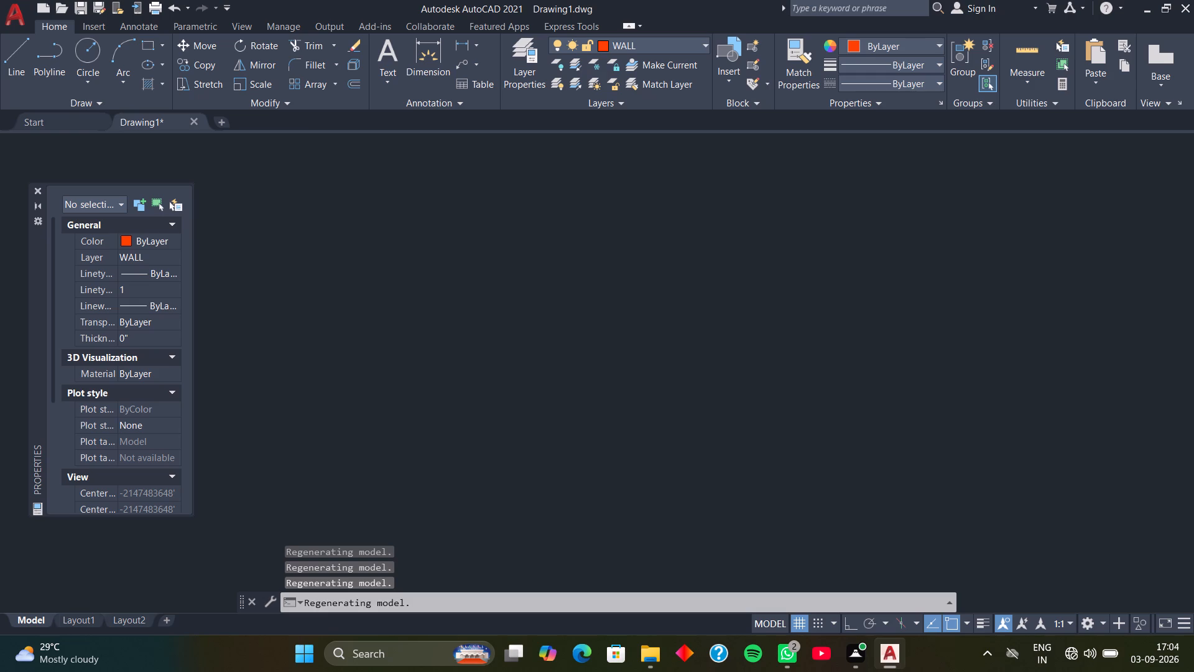
pyautogui.scroll(20, 796, 335)
pyautogui.scroll(10, 796, 335)
pyautogui.scroll(13, 795, 334)
pyautogui.scroll(14, 795, 334)
pyautogui.scroll(15, 795, 334)
pyautogui.scroll(12, 794, 333)
pyautogui.scroll(20, 794, 333)
pyautogui.scroll(8, 794, 333)
pyautogui.scroll(20, 794, 333)
pyautogui.scroll(8, 794, 333)
pyautogui.scroll(20, 794, 333)
pyautogui.scroll(15, 794, 333)
pyautogui.scroll(18, 794, 333)
pyautogui.scroll(15, 798, 320)
pyautogui.scroll(18, 803, 392)
pyautogui.scroll(5, 803, 393)
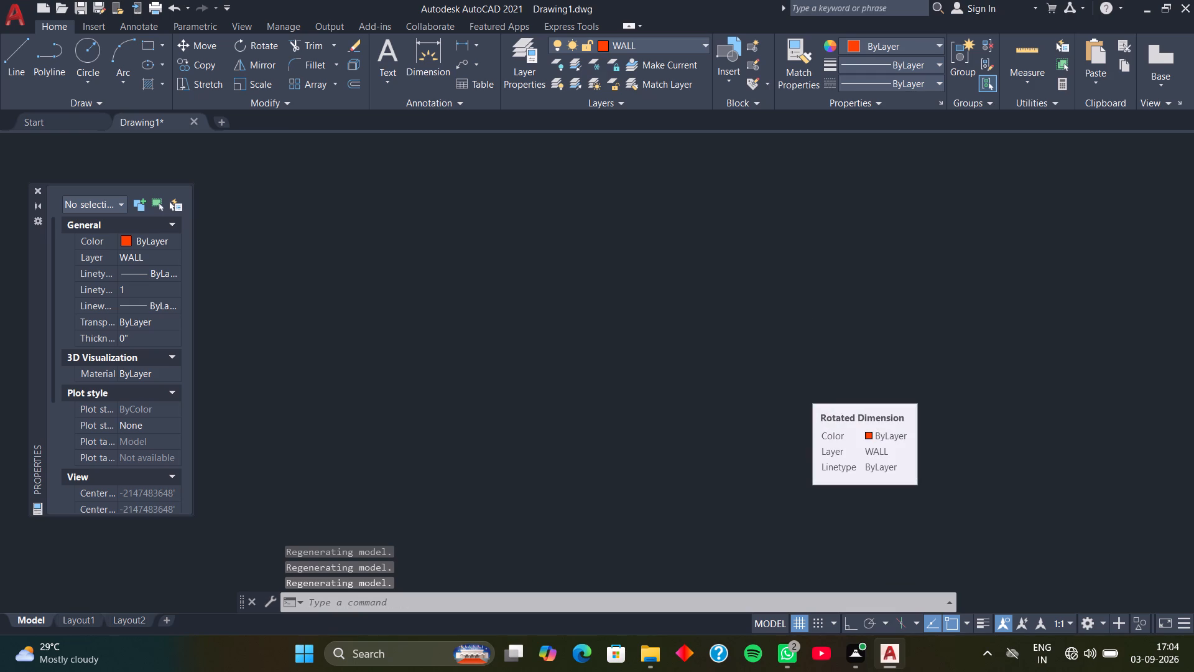
pyautogui.scroll(5, 797, 391)
pyautogui.scroll(4, 675, 330)
pyautogui.scroll(5, 573, 269)
pyautogui.scroll(7, 432, 189)
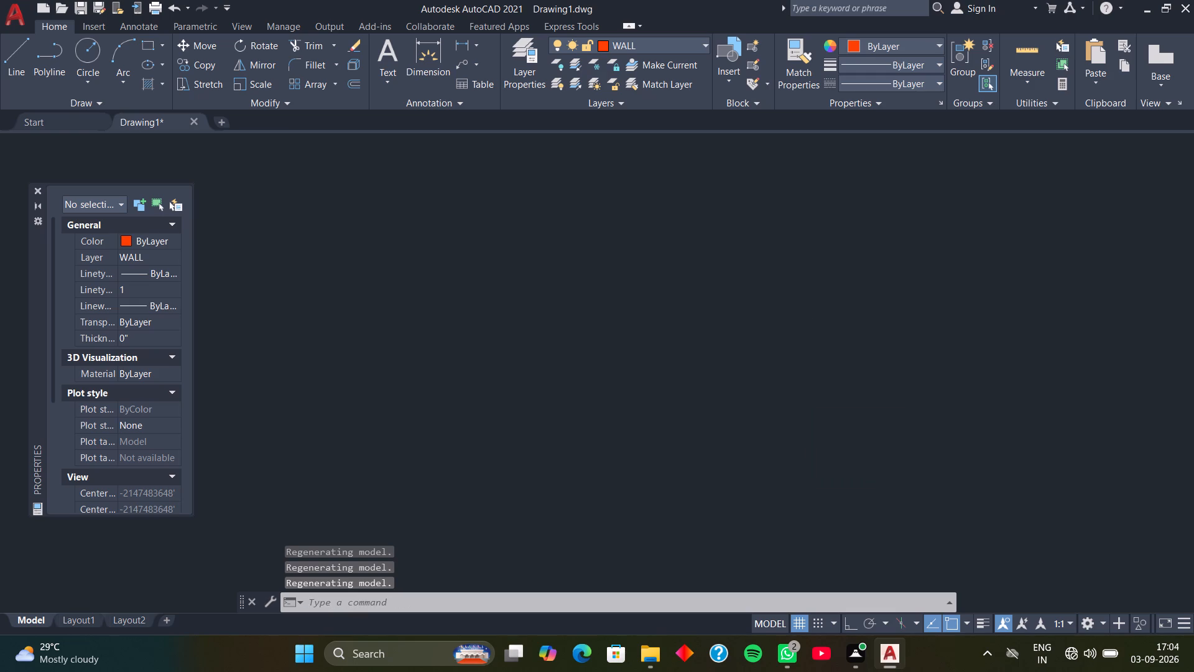
pyautogui.scroll(7, 395, 159)
pyautogui.scroll(7, 287, 77)
pyautogui.scroll(4, 237, 46)
pyautogui.scroll(18, 266, 266)
pyautogui.scroll(6, 203, 249)
# Examine the drawing's properties with nothing selected, including the plot style, view centre, height and width, and miscellaneous settings.
pyautogui.scroll(3, 150, 226)
pyautogui.scroll(-4, 131, 321)
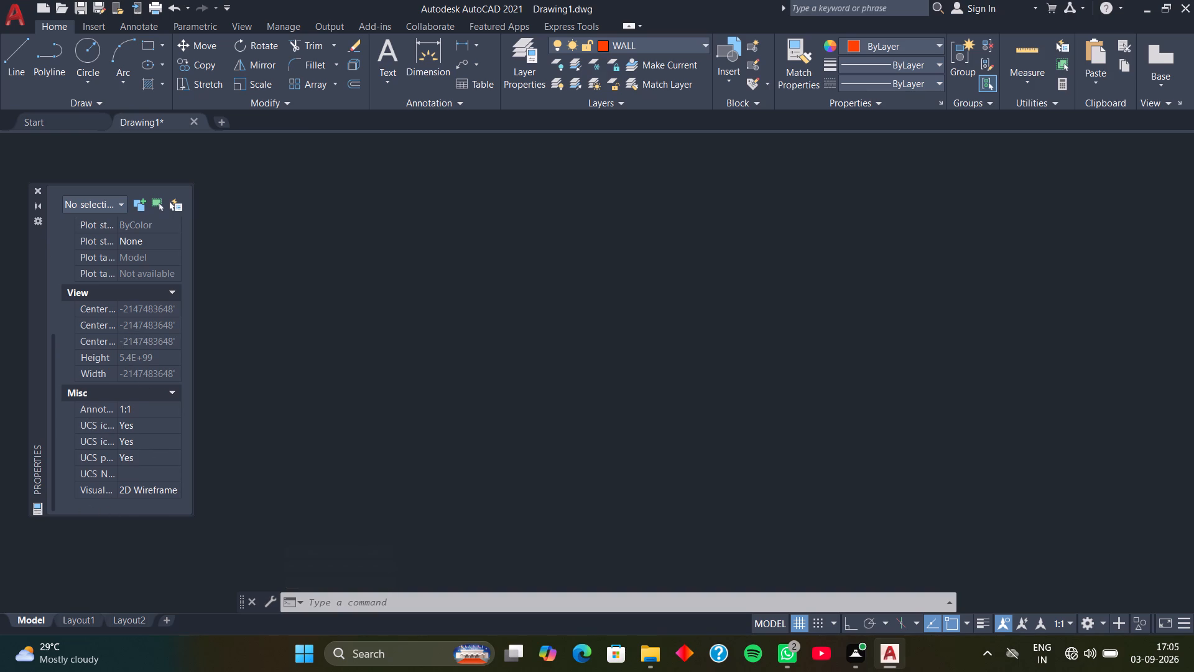
pyautogui.scroll(2, 115, 337)
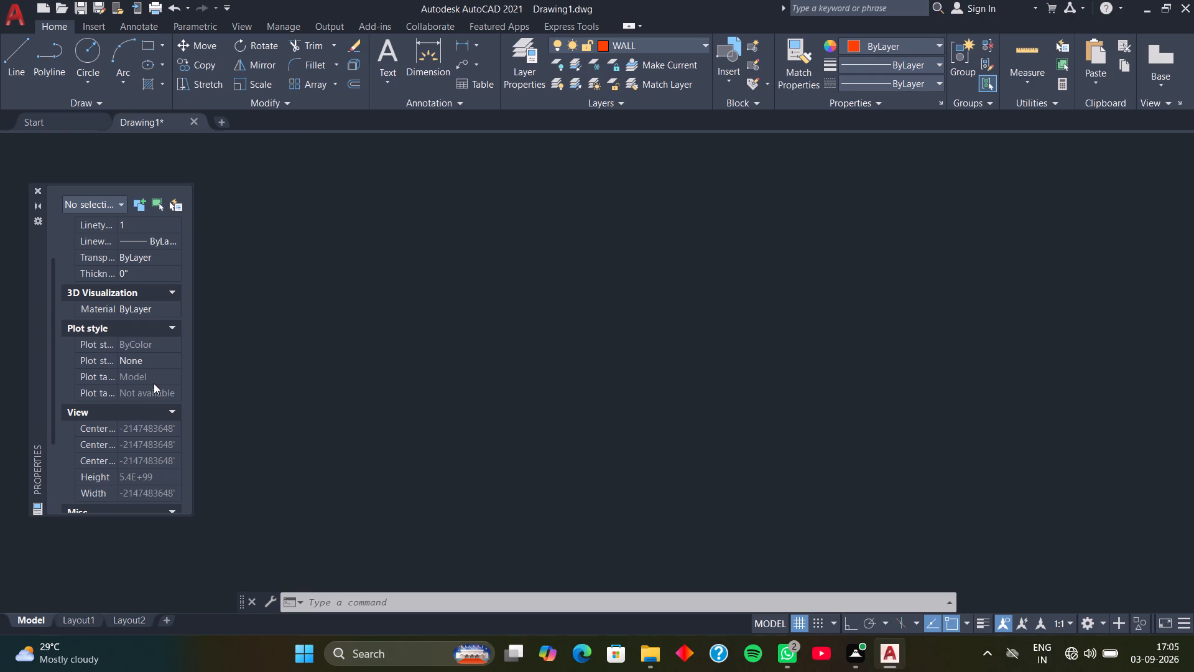
pyautogui.scroll(3, 153, 381)
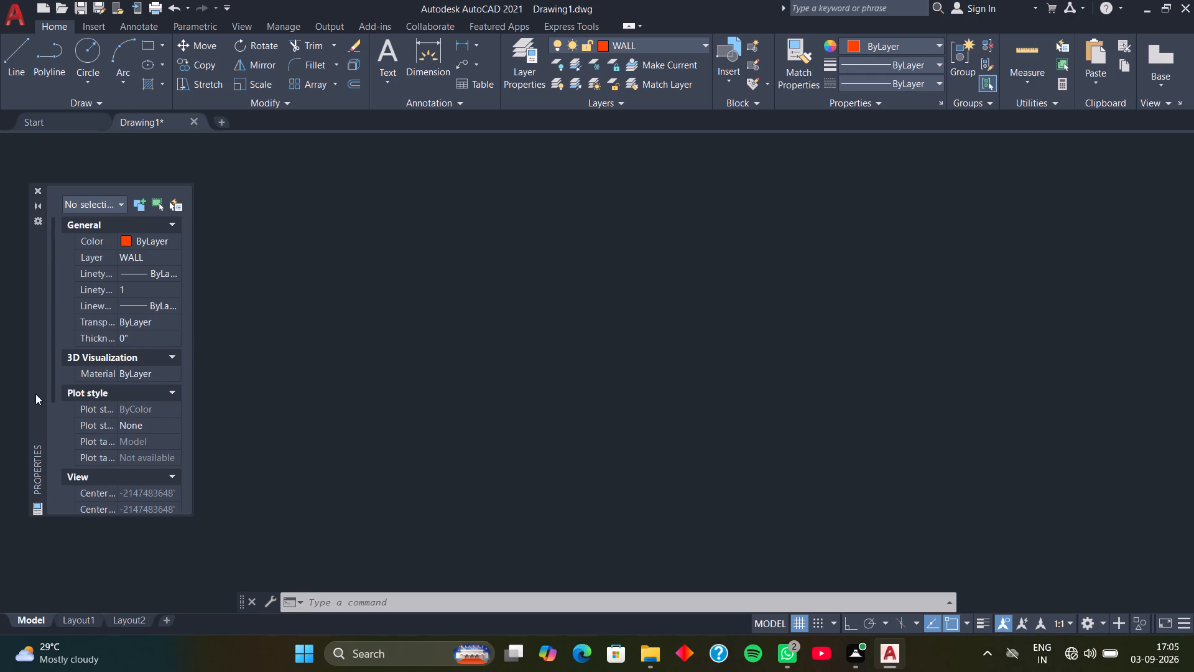
pyautogui.scroll(-1, 159, 418)
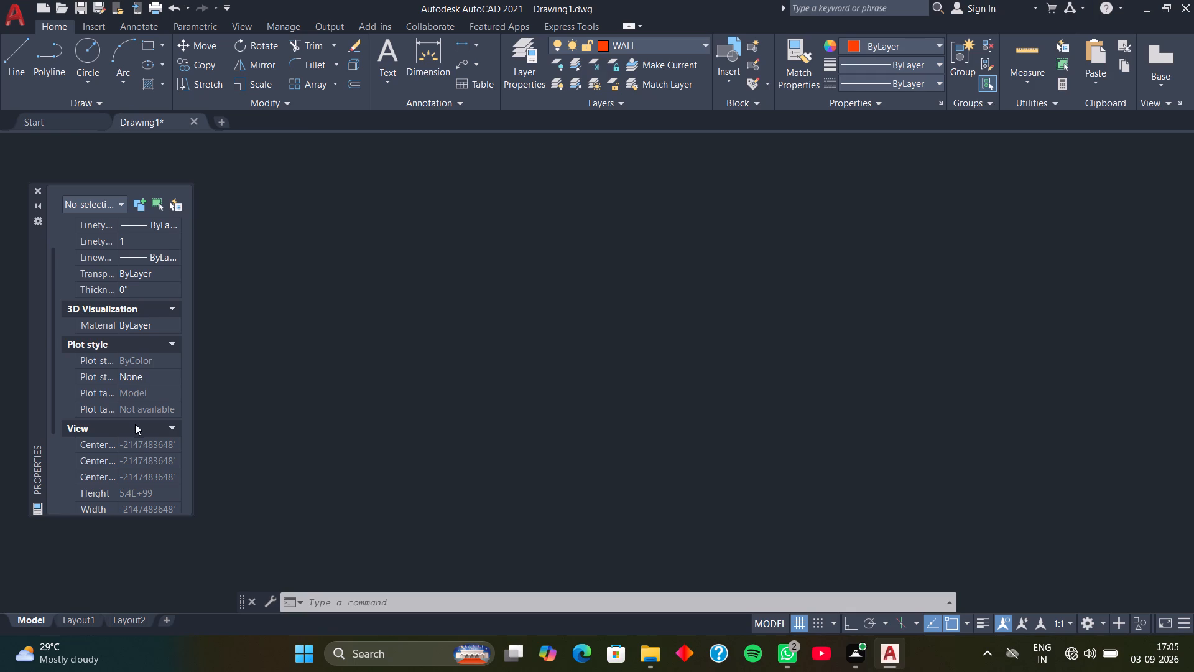
pyautogui.scroll(-1, 152, 458)
pyautogui.click(149, 376)
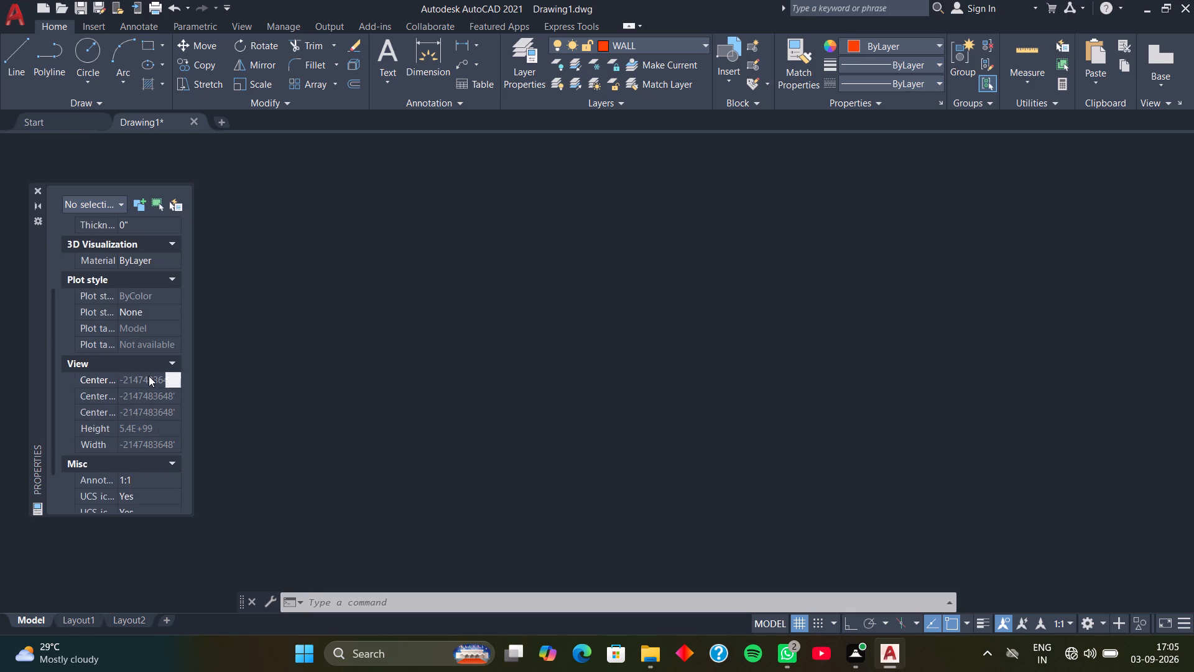
pyautogui.doubleClick(149, 383)
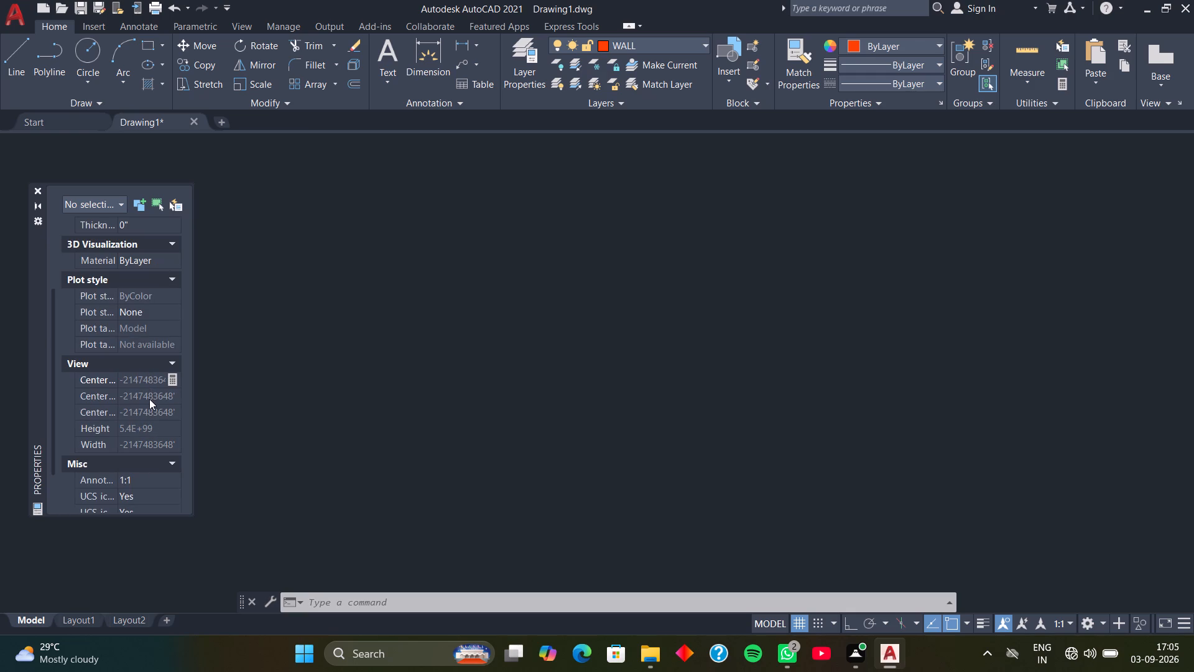
pyautogui.doubleClick(149, 399)
pyautogui.doubleClick(152, 416)
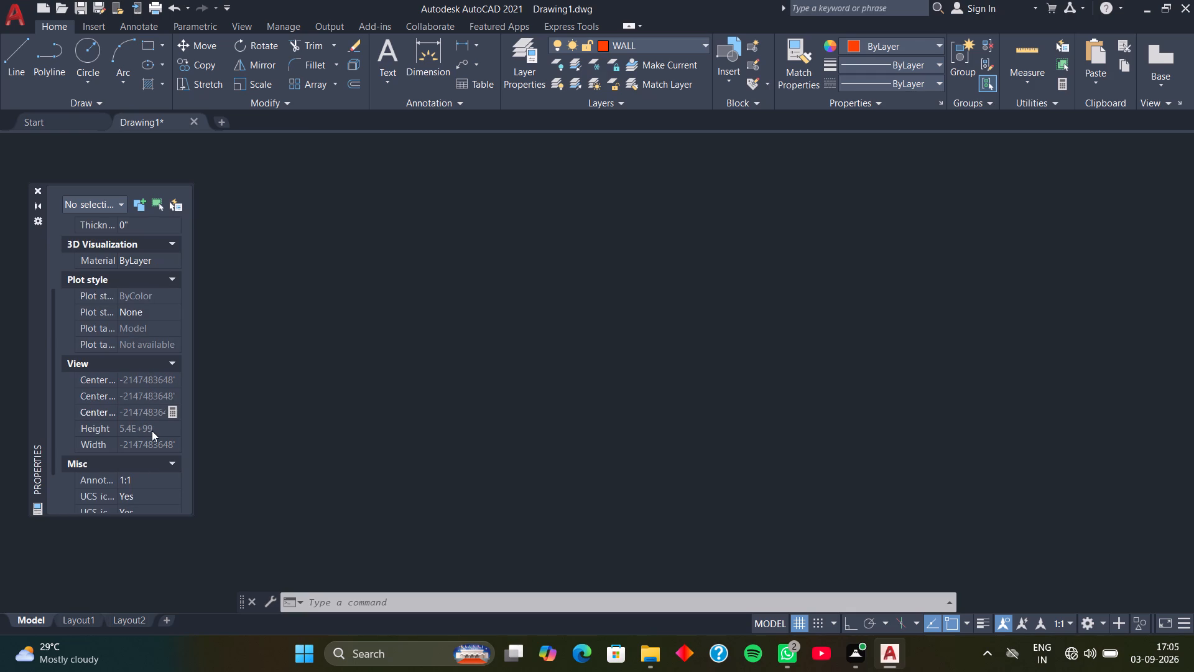
pyautogui.doubleClick(152, 431)
pyautogui.doubleClick(152, 441)
pyautogui.scroll(-2, 149, 441)
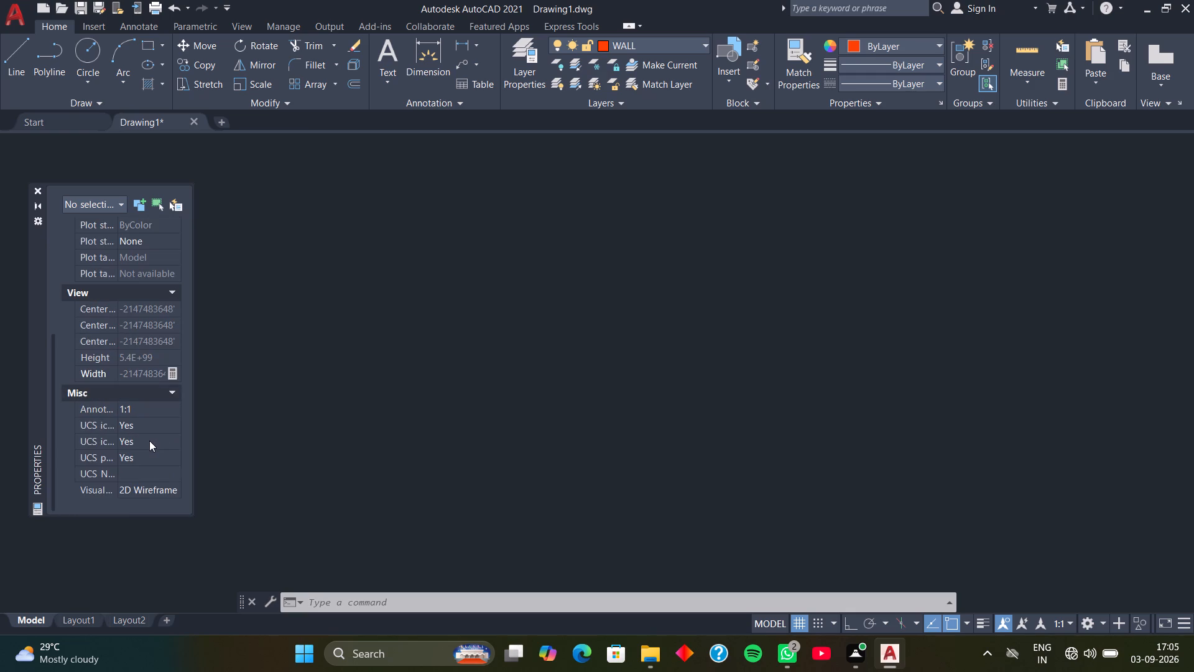
pyautogui.scroll(-2, 149, 441)
pyautogui.scroll(8, 149, 441)
pyautogui.scroll(-10, 149, 432)
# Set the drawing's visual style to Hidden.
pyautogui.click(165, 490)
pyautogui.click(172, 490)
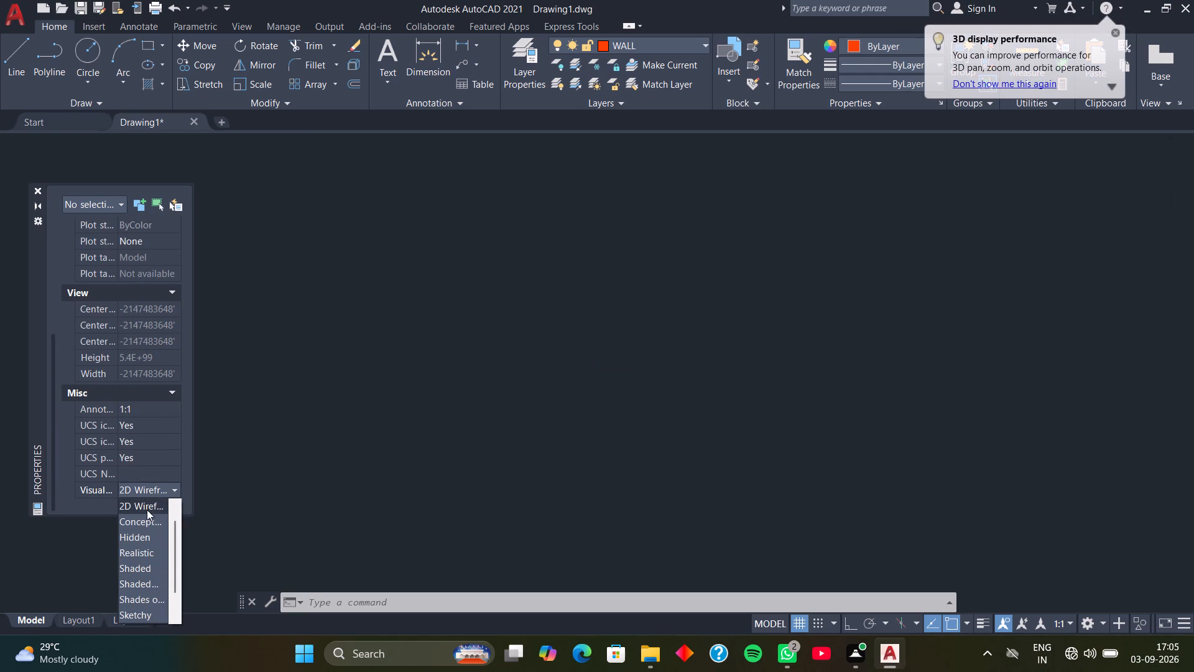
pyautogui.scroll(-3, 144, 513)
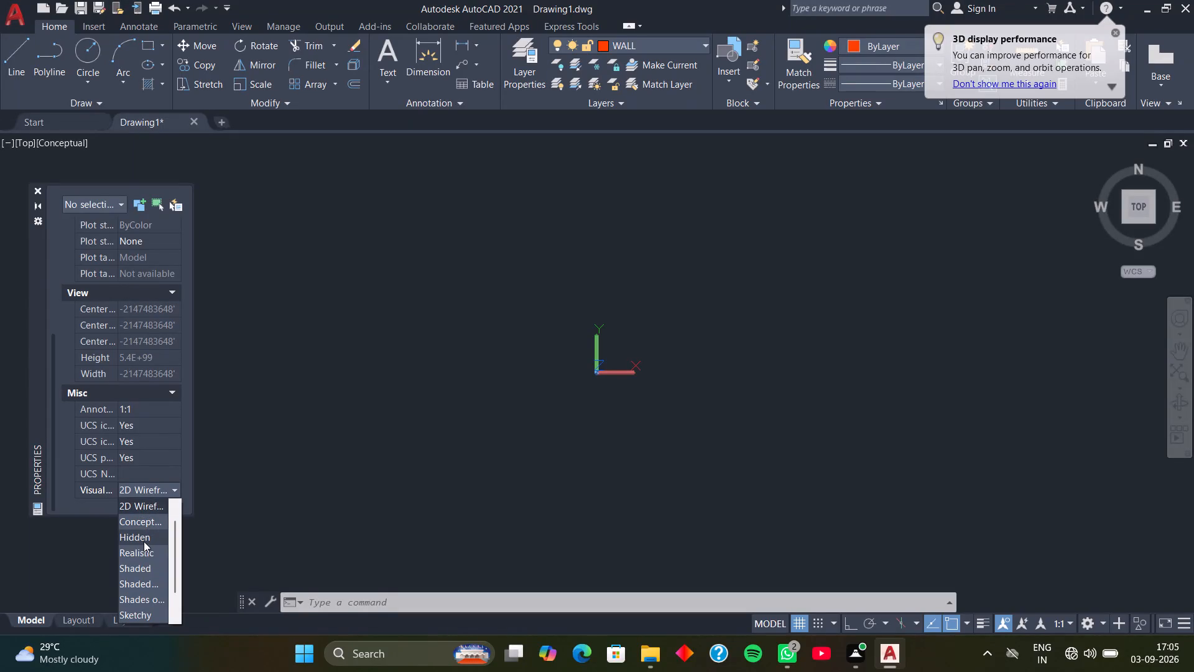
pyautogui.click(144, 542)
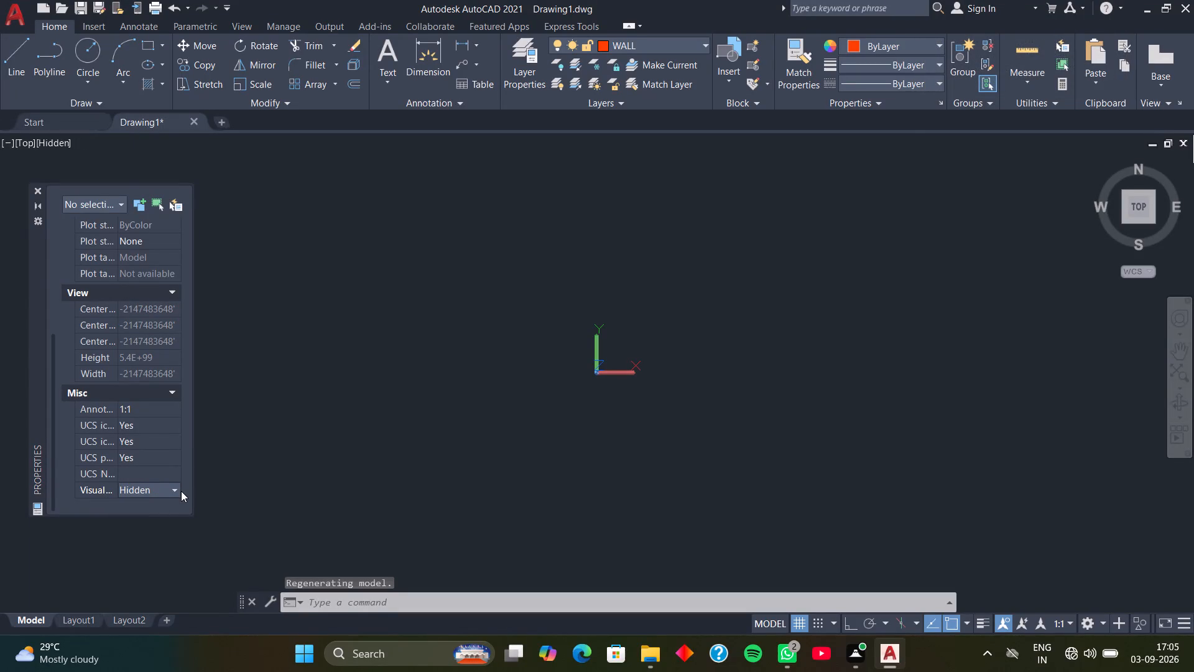
# Restore the Top view of the model space.
pyautogui.click(24, 141)
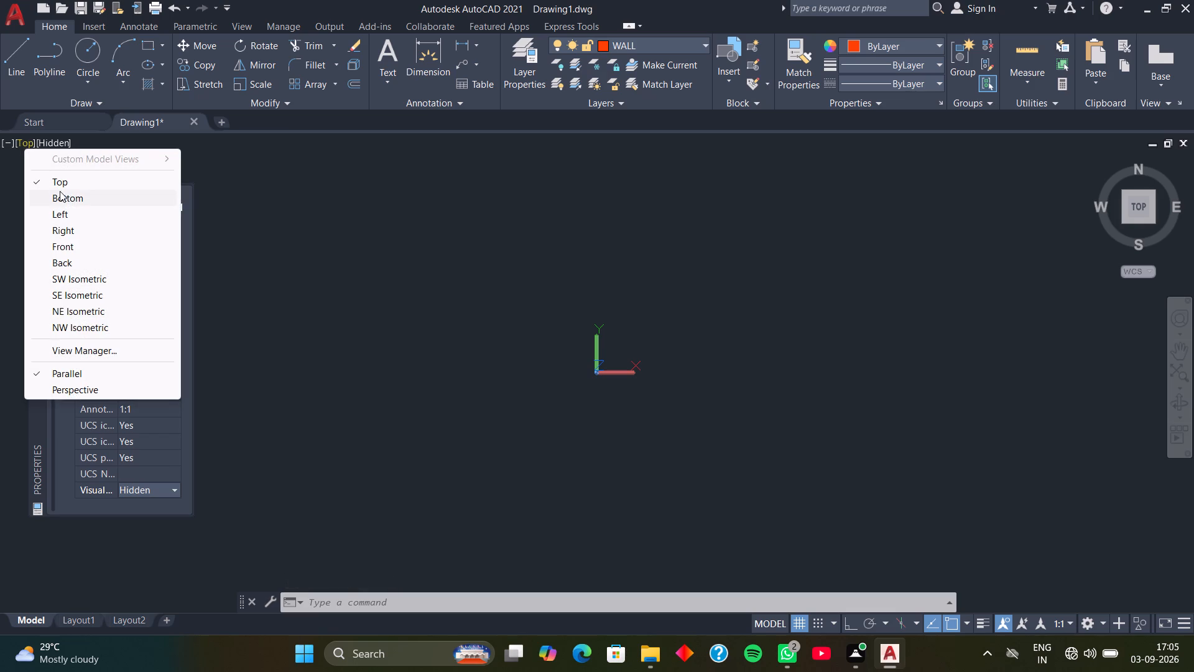
pyautogui.click(58, 179)
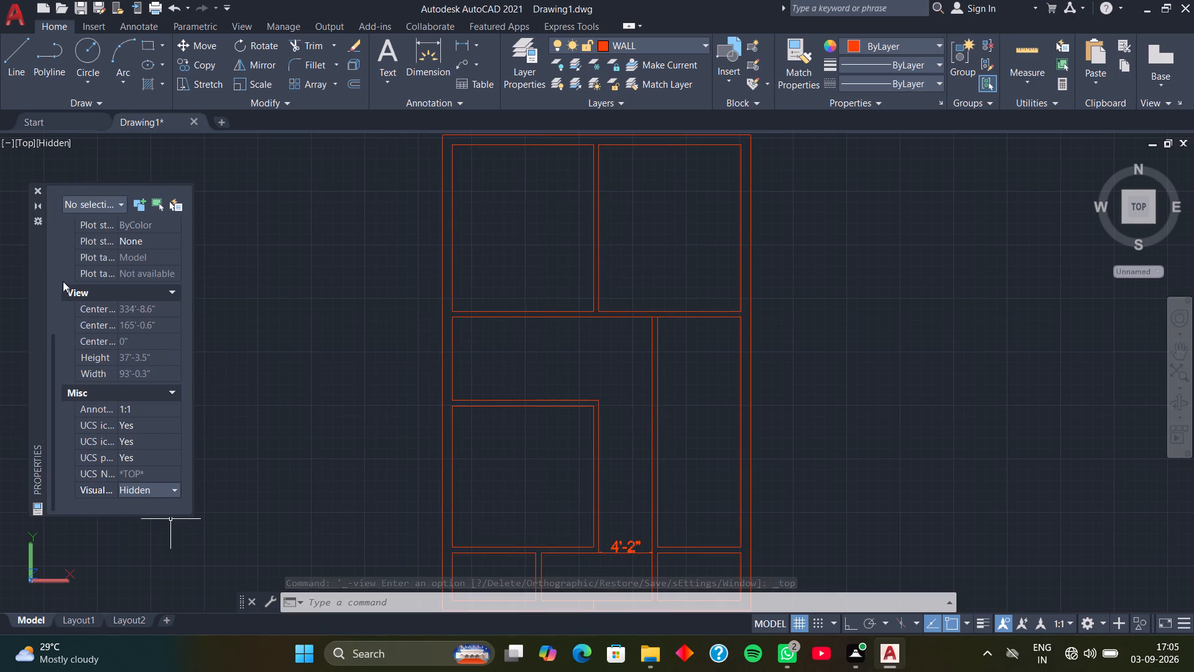
# Set the viewport's visual style to 2D Wireframe.
pyautogui.click(45, 139)
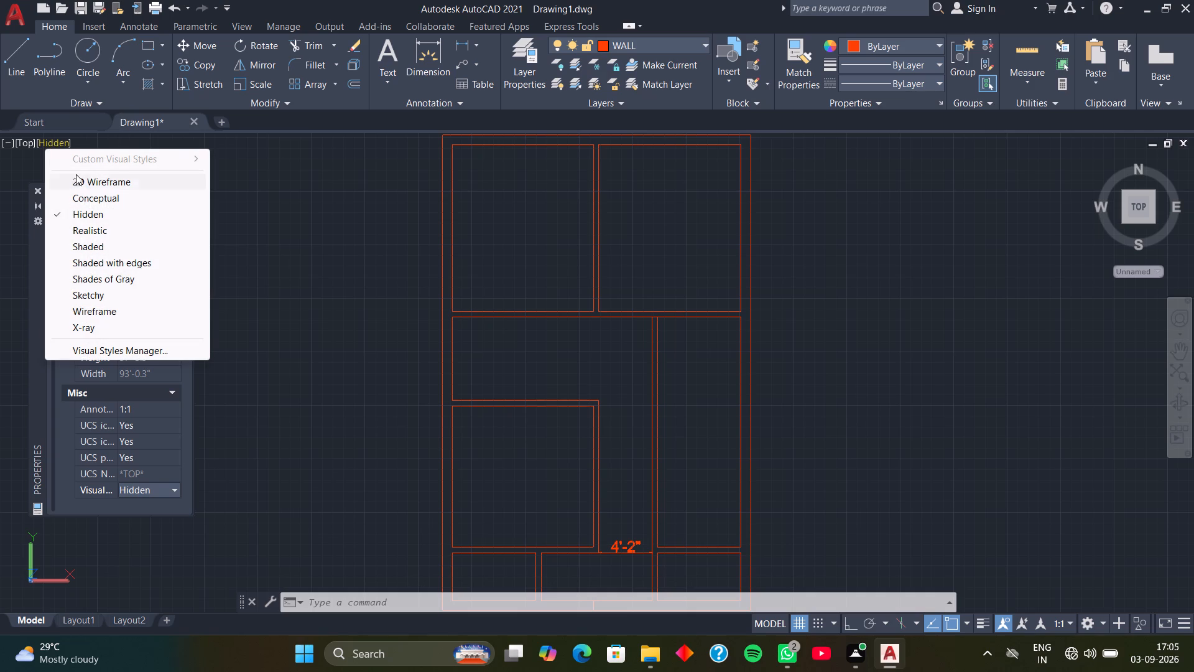
pyautogui.click(86, 187)
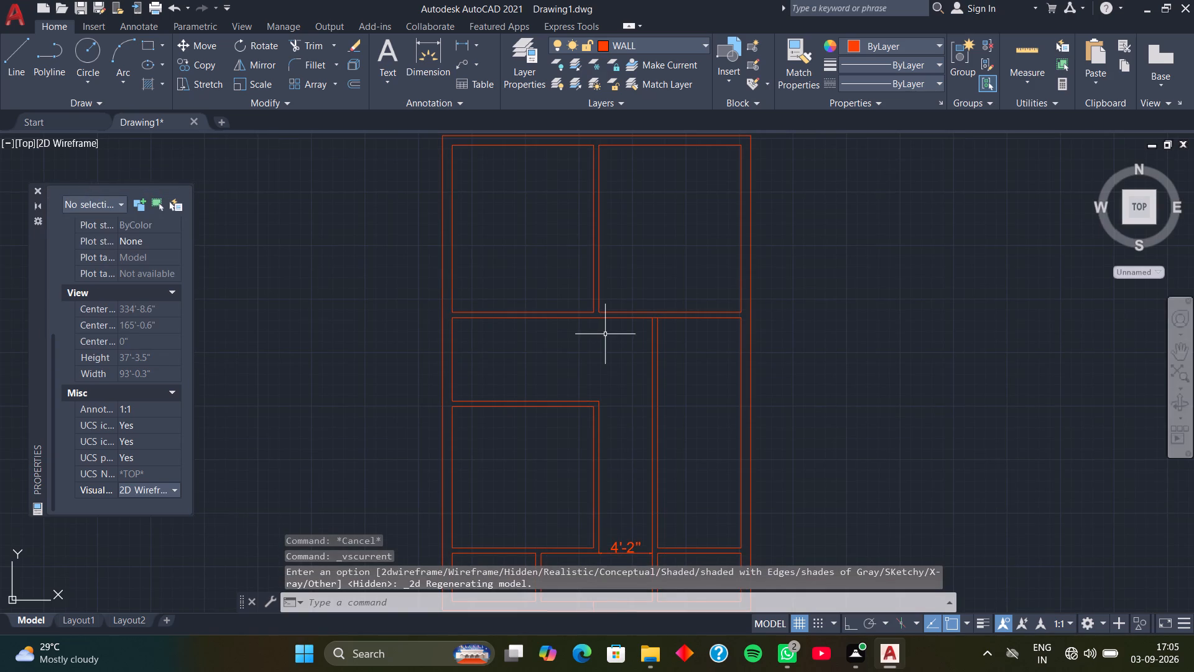
# Draw a 5" horizontal line across the wall thickness from the inner top-right corner of the middle-left room to the wall's outer face.
pyautogui.scroll(-1, 605, 334)
pyautogui.moveTo(605, 334); pyautogui.dragTo(443, 299, button='middle')
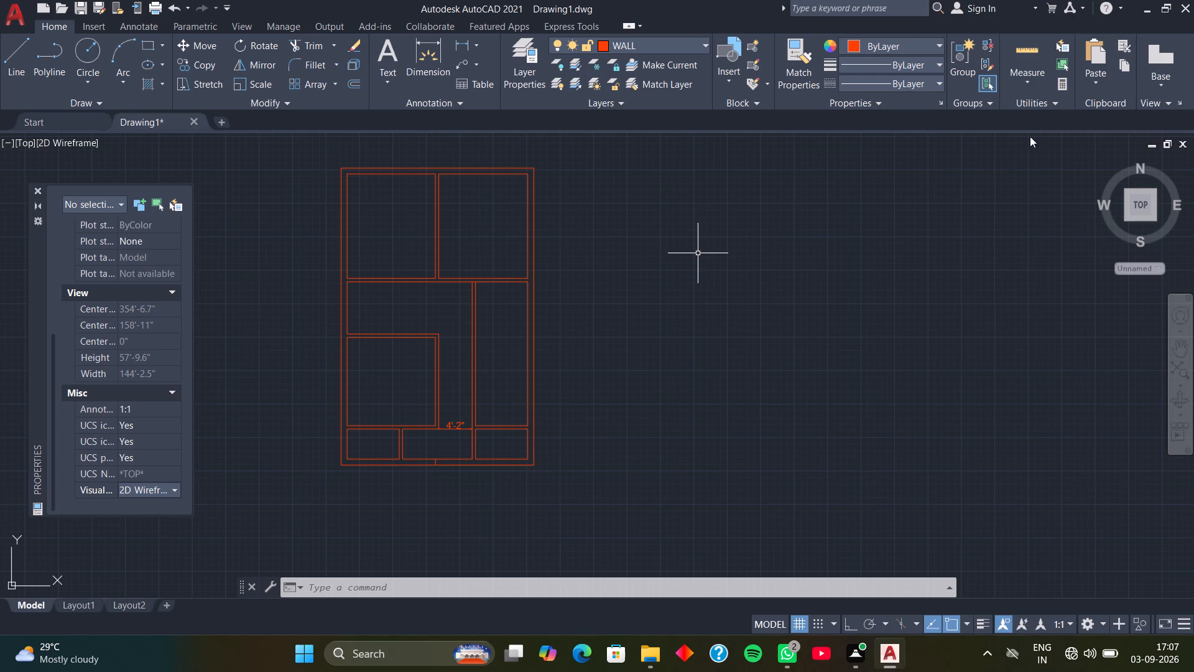
pyautogui.moveTo(377, 338); pyautogui.dragTo(443, 396, button='middle')
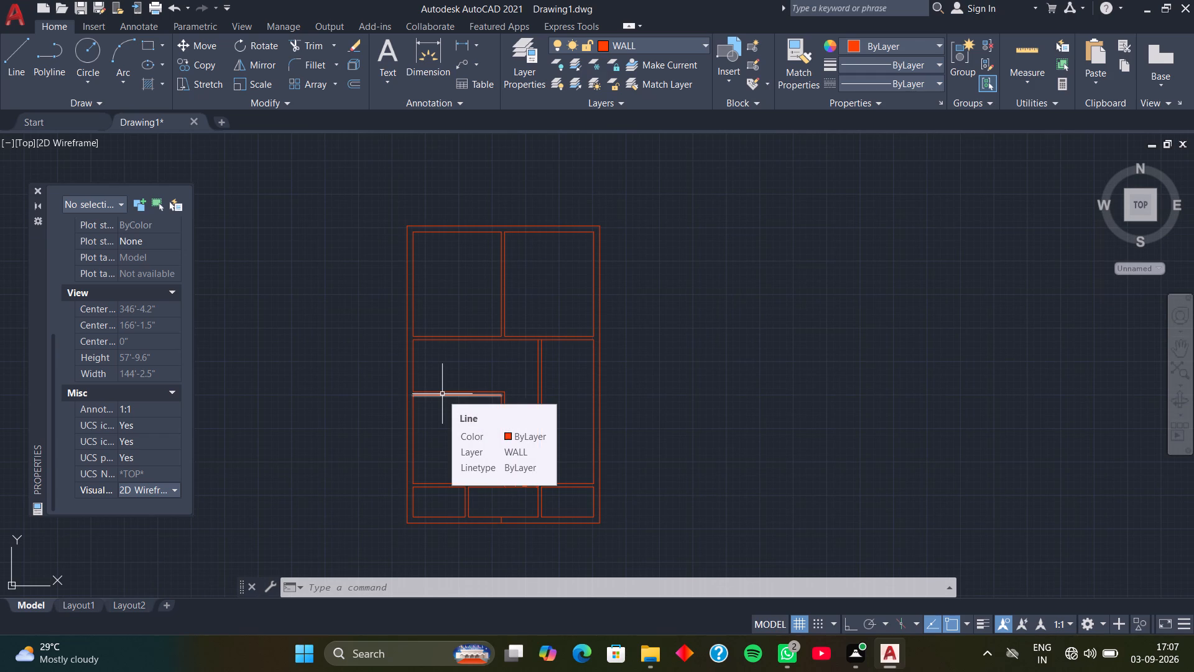
pyautogui.scroll(3, 532, 414)
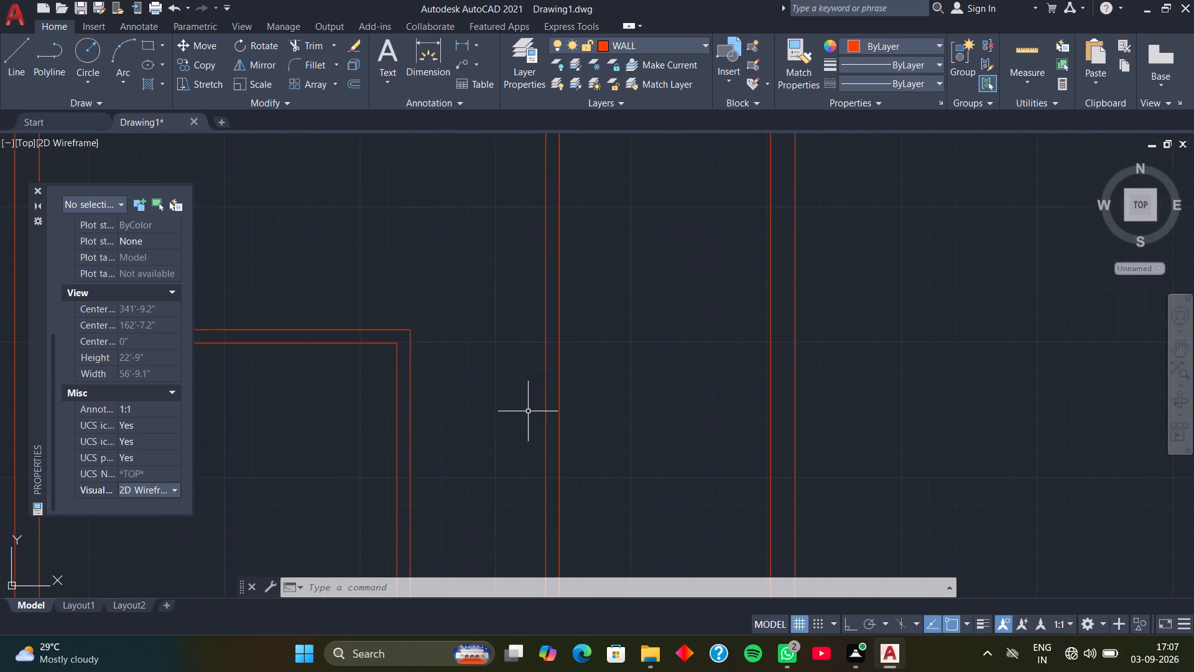
pyautogui.moveTo(491, 392); pyautogui.dragTo(400, 358, button='middle')
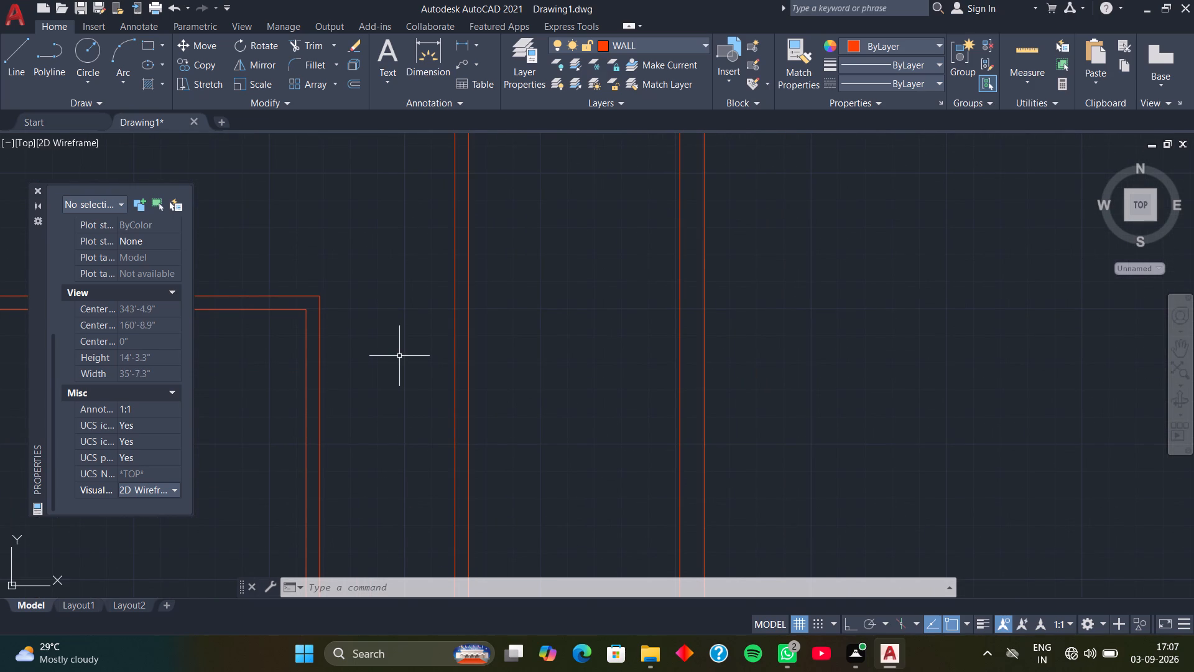
pyautogui.moveTo(397, 357); pyautogui.dragTo(390, 310, button='middle')
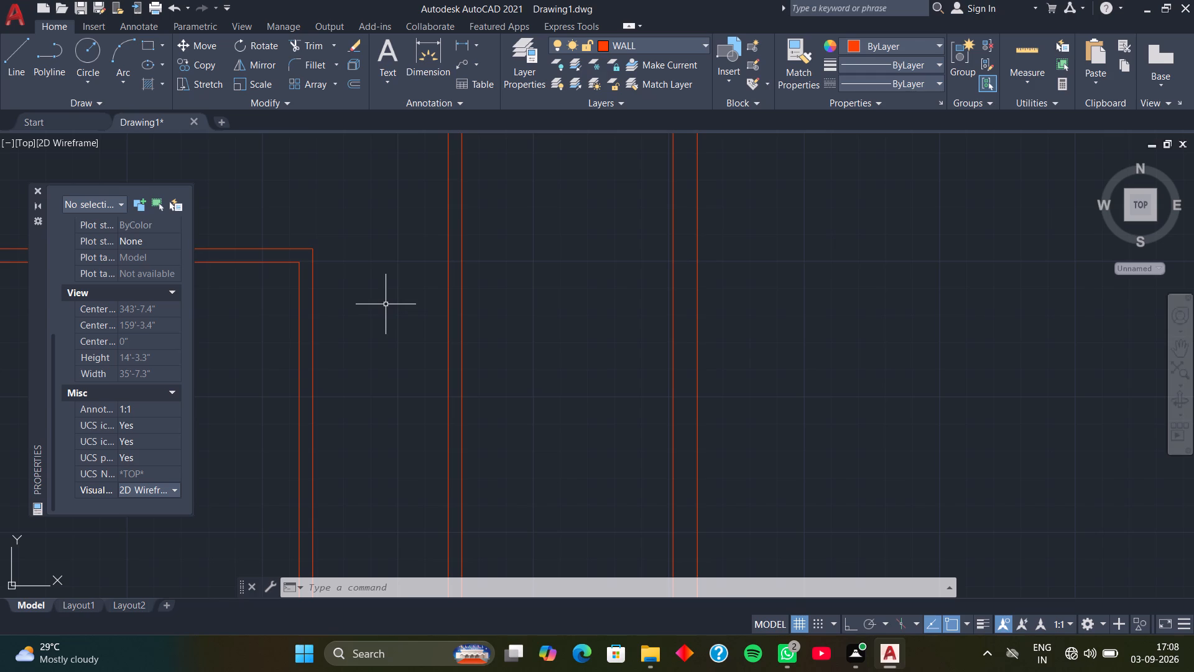
pyautogui.press('l')
pyautogui.press('space')
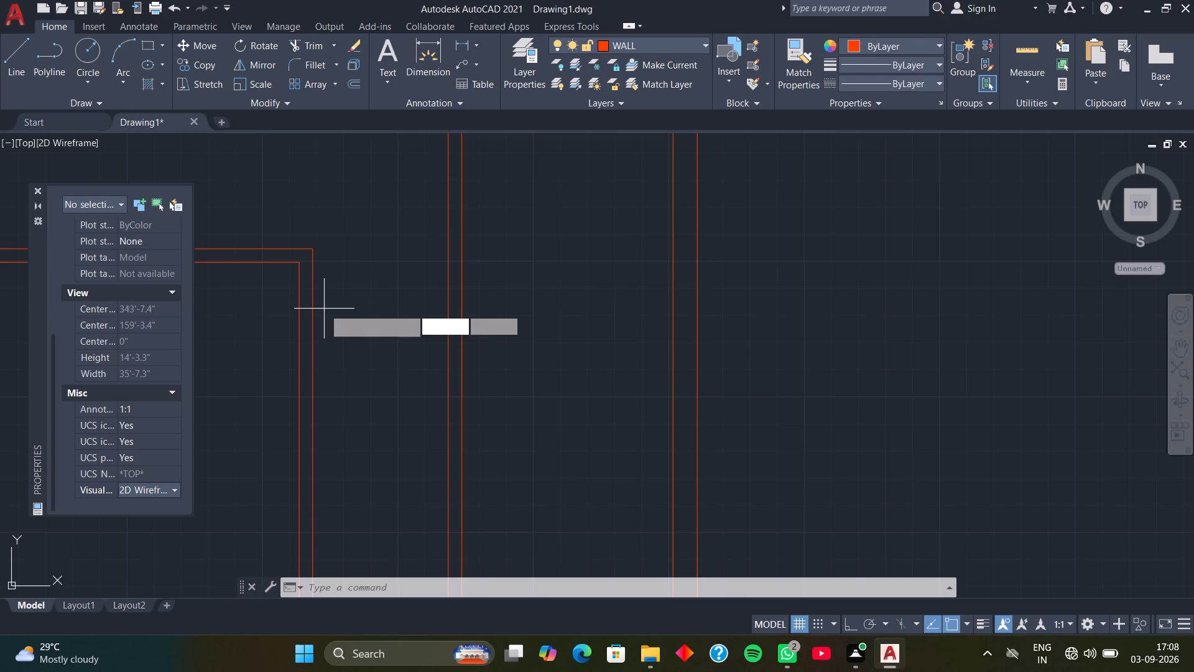
pyautogui.scroll(2, 306, 264)
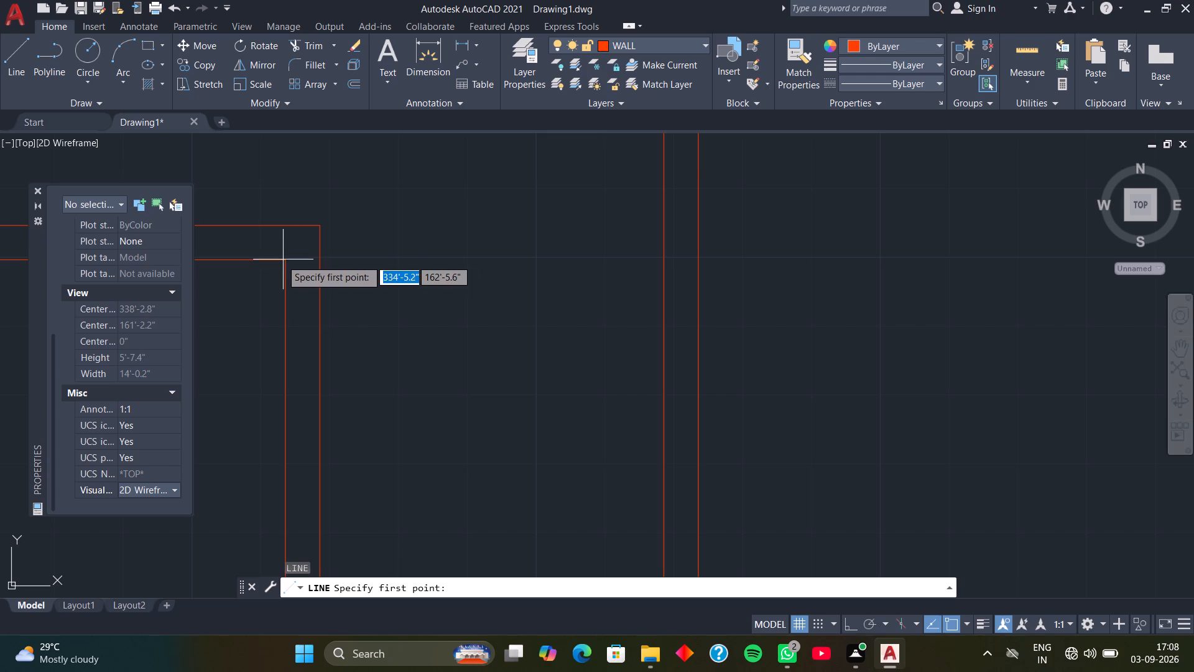
pyautogui.click(281, 260)
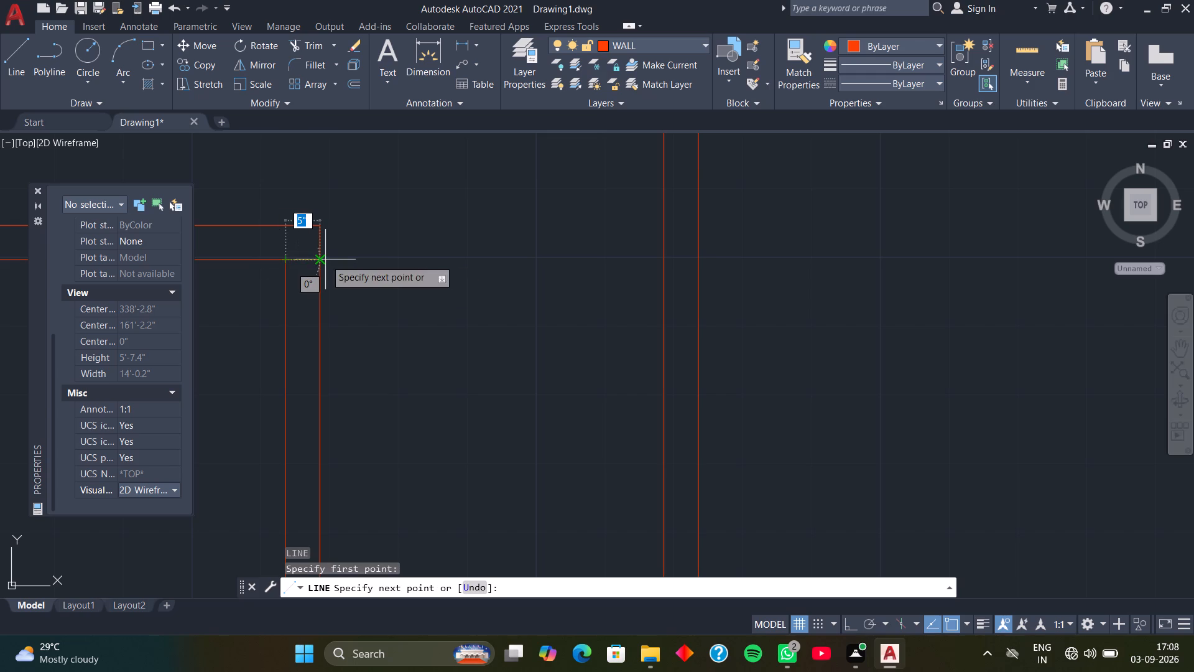
pyautogui.click(318, 261)
pyautogui.press('space')
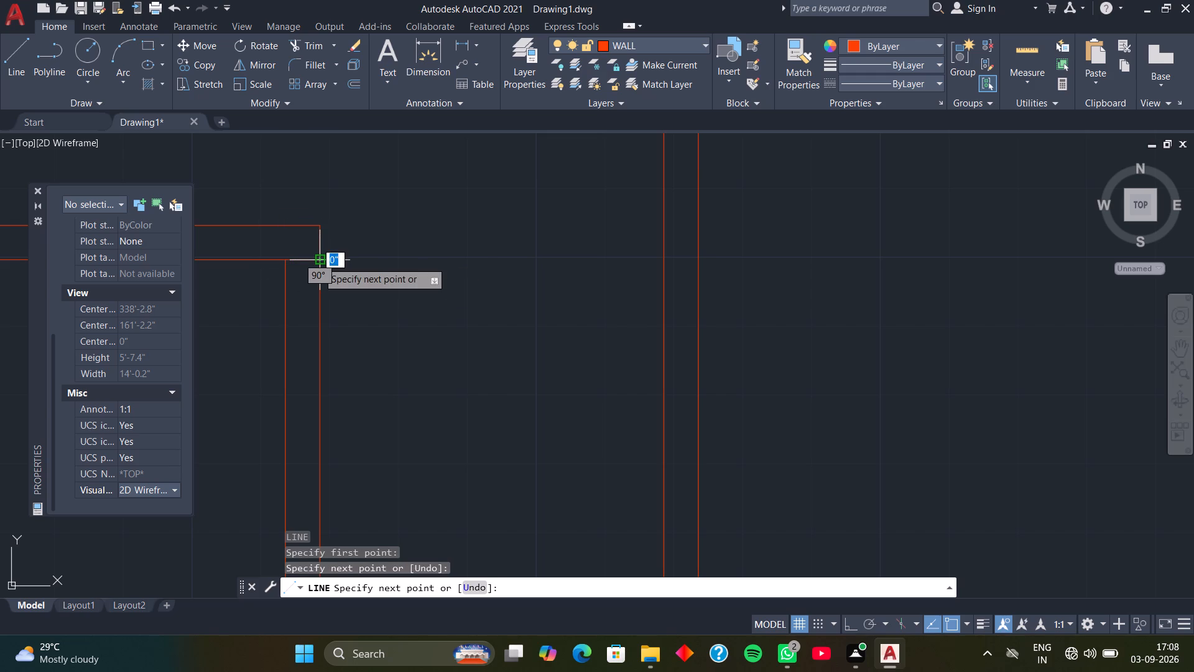
# Move the short line across the wall 1' straight down along the wall with Ortho on.
pyautogui.click(312, 258)
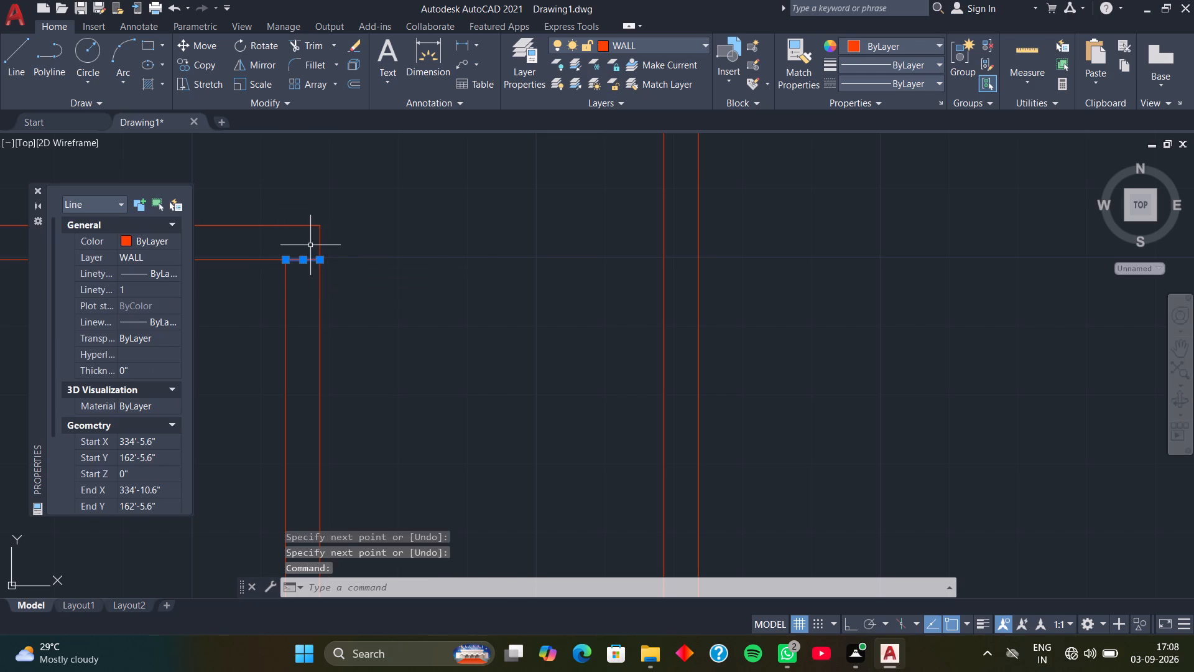
pyautogui.write('M')
pyautogui.press('space')
pyautogui.click(322, 256)
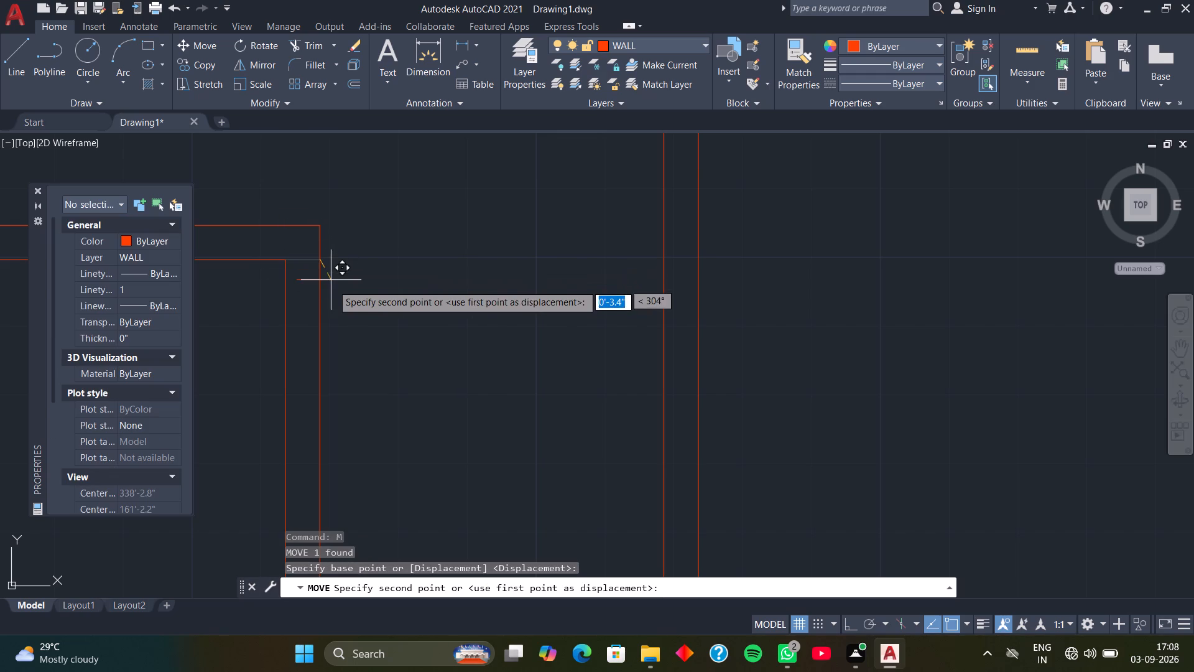
pyautogui.press('F8')
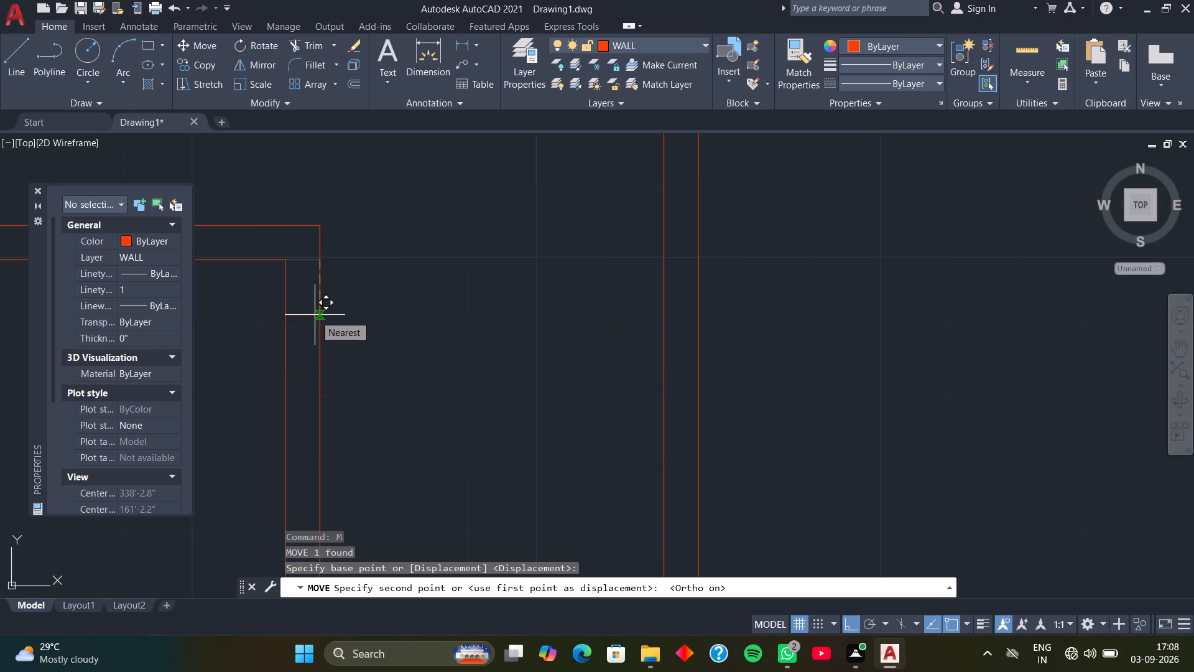
pyautogui.write("1'")
pyautogui.press('Return')
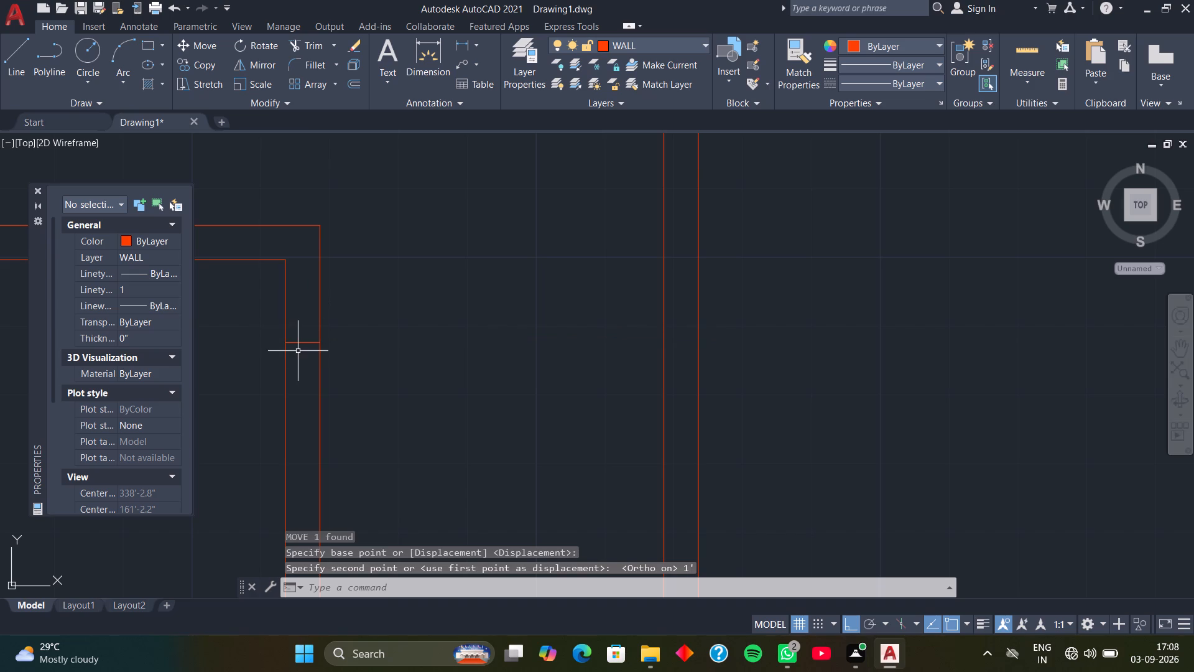
# Move the short line across the wall 3" straight up.
pyautogui.click(300, 340)
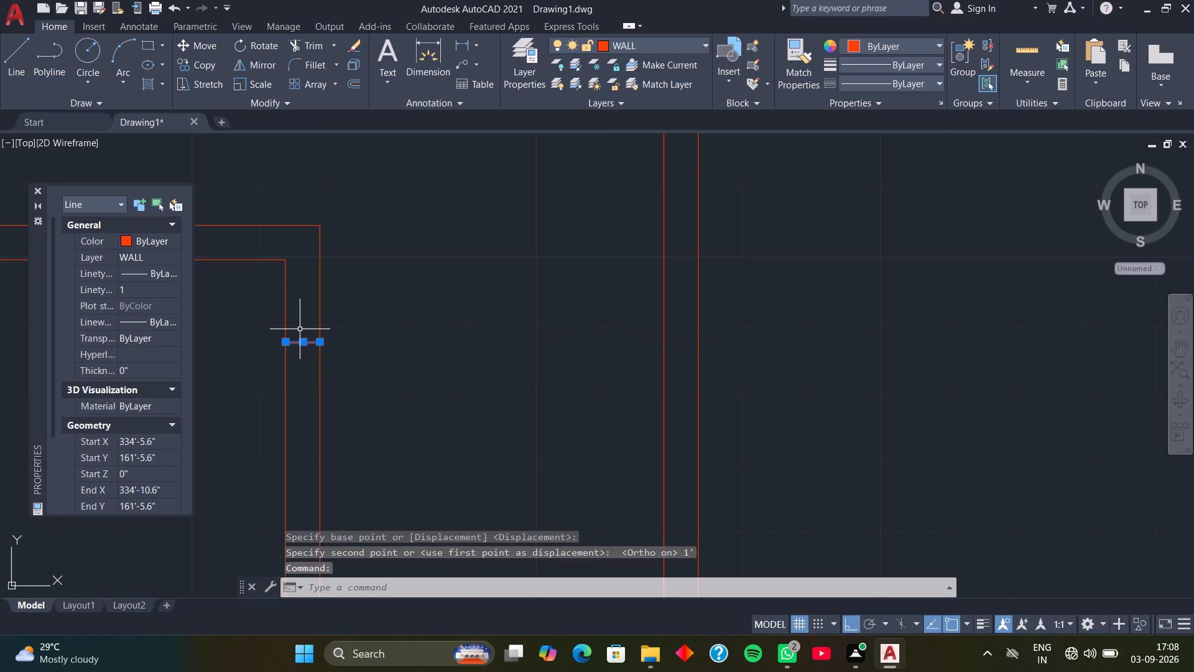
pyautogui.write('M')
pyautogui.press('space')
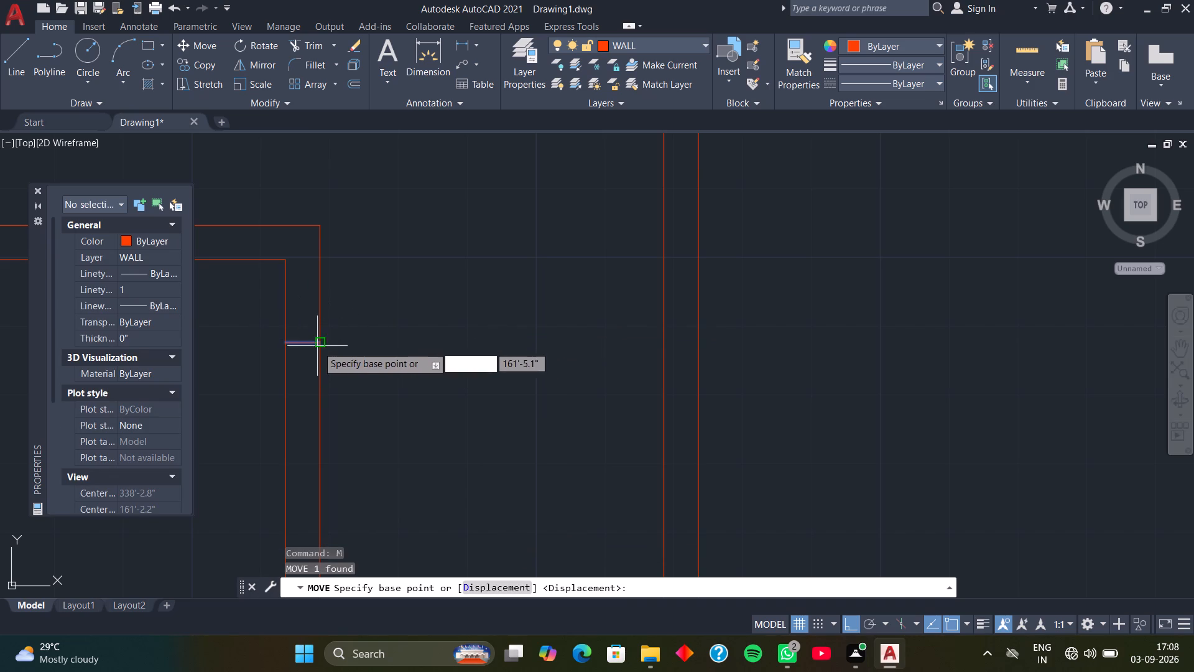
pyautogui.click(317, 346)
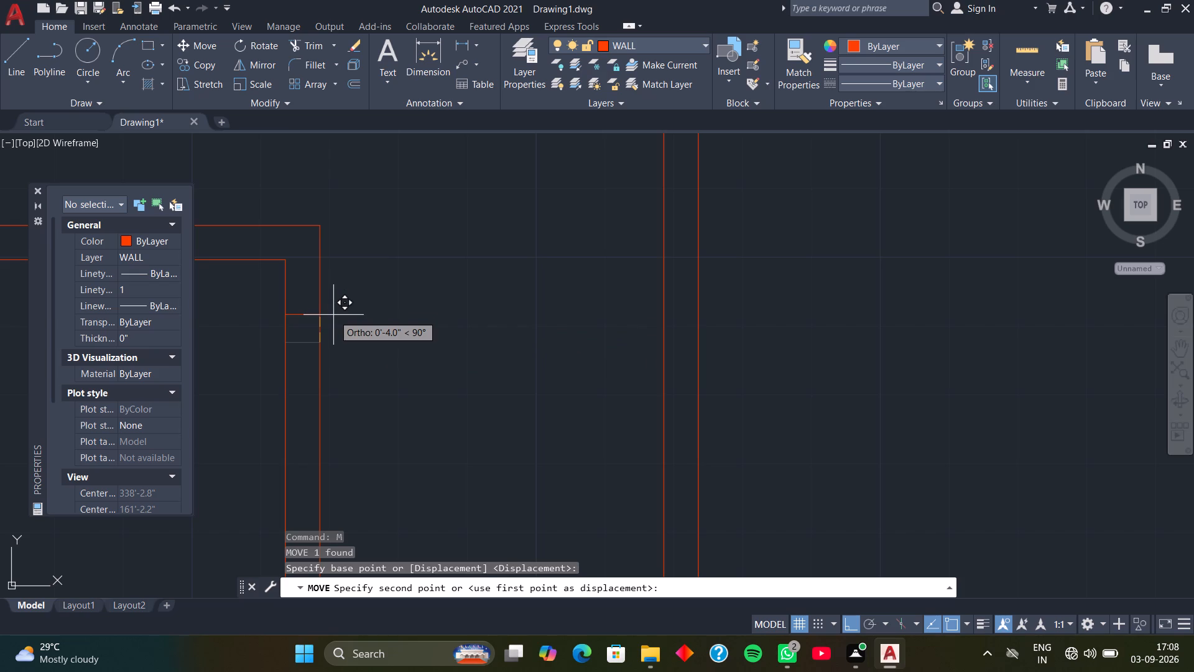
pyautogui.press('3')
pyautogui.press('Return')
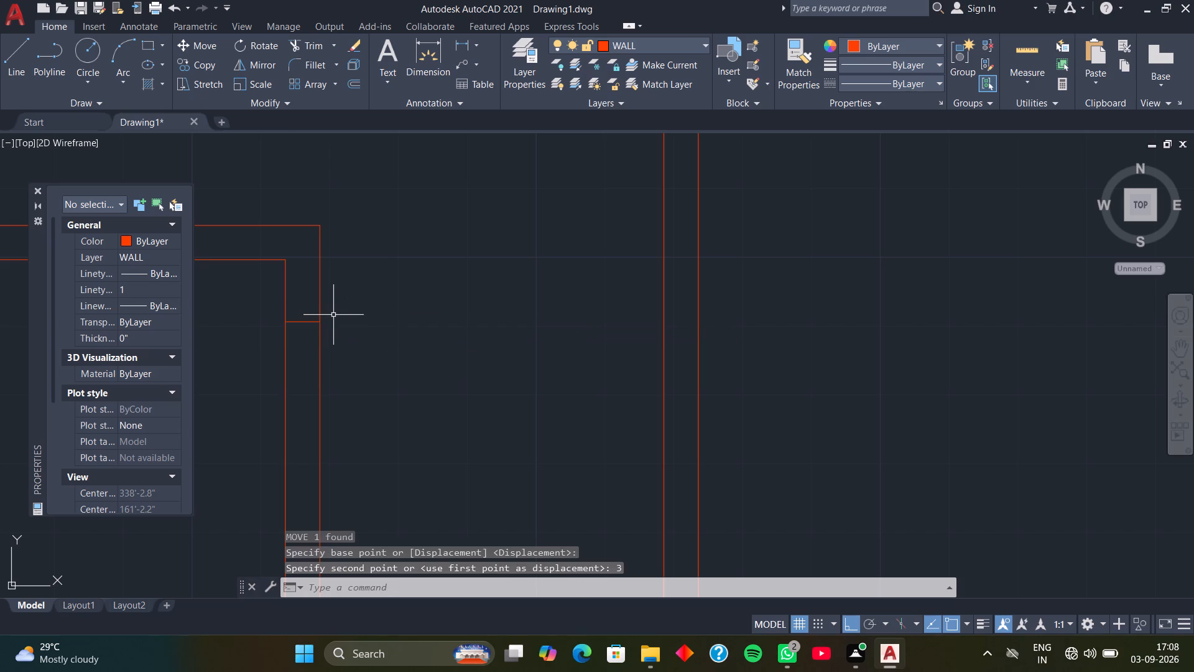
# Copy the short line across the wall 3' straight down to mark the other side of the opening.
pyautogui.click(303, 324)
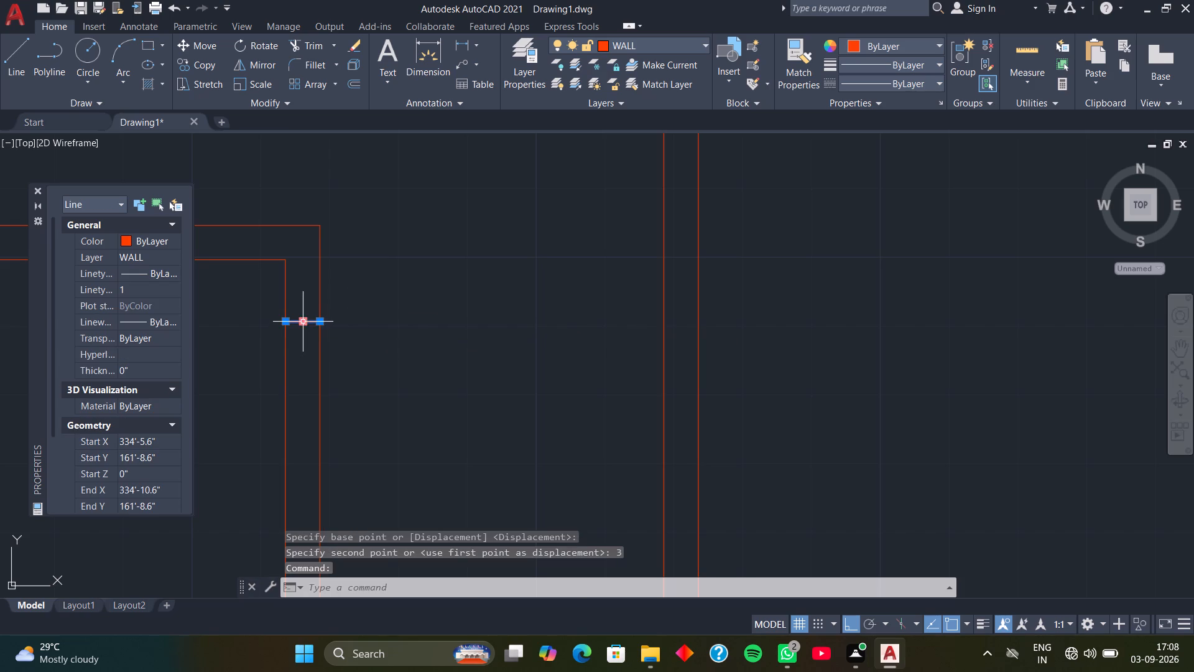
pyautogui.write('CO')
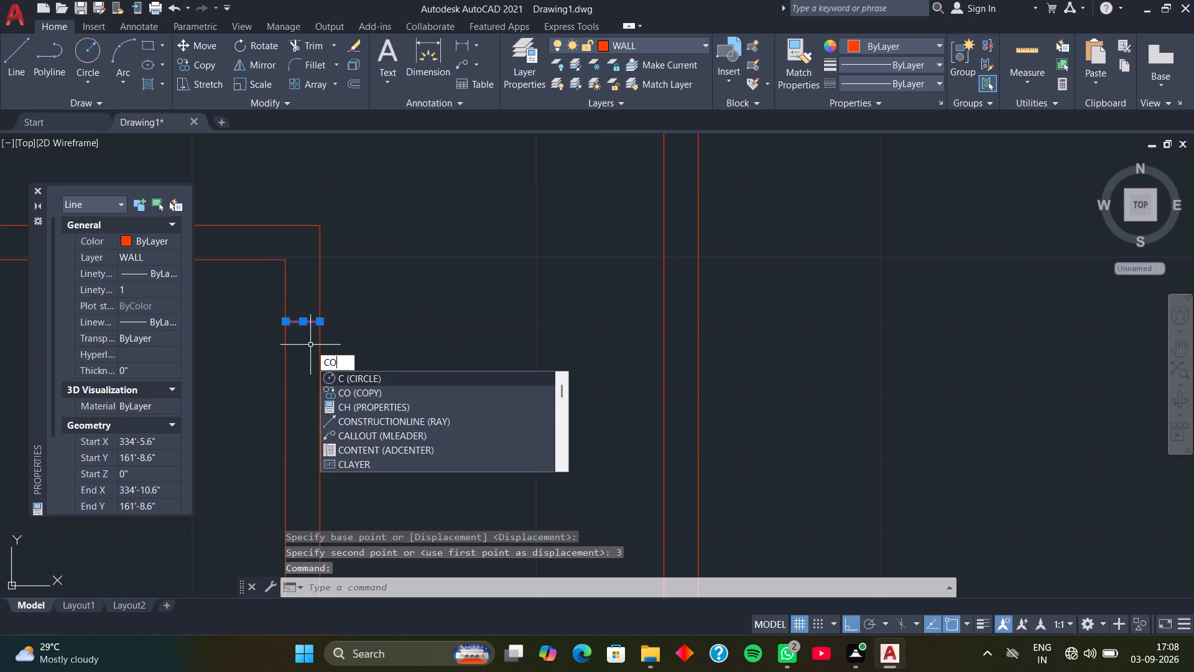
pyautogui.press('space')
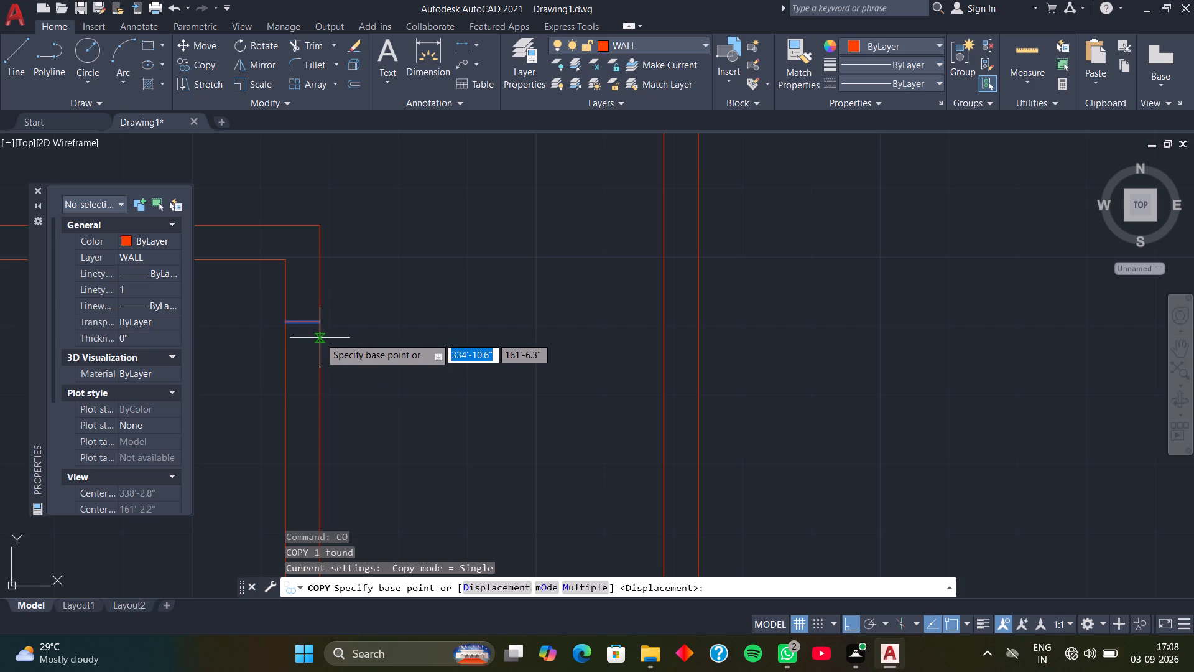
pyautogui.click(320, 320)
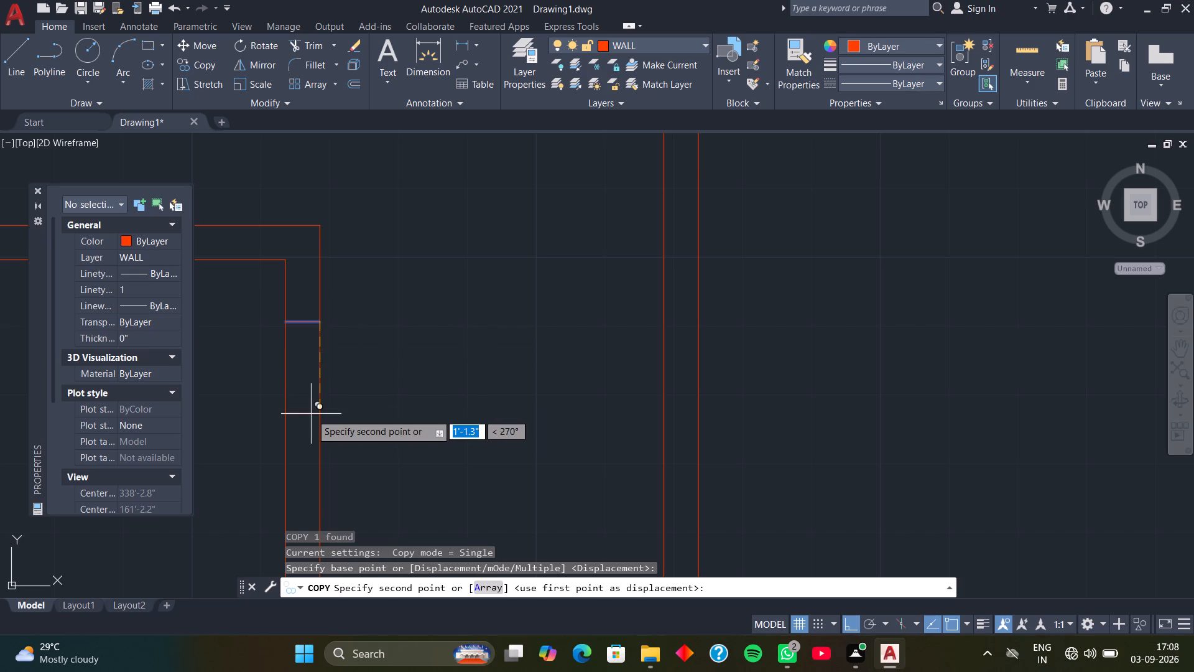
pyautogui.write("3'")
pyautogui.press('Return')
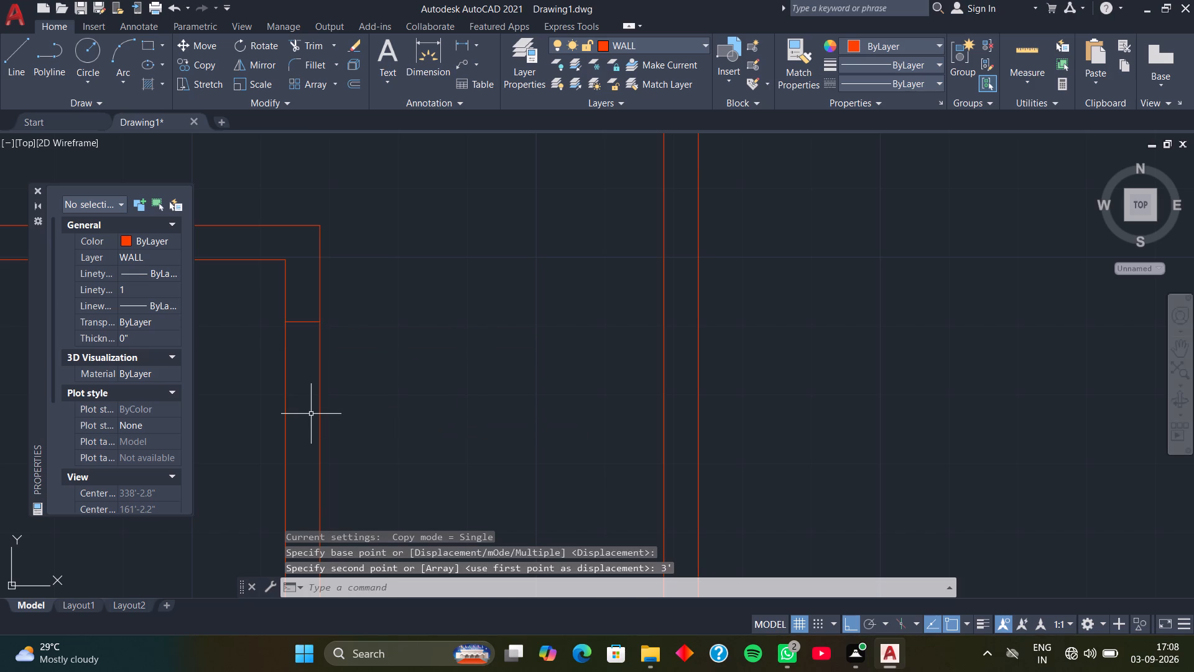
# Trim both wall faces between the two short lines to cut a 3' opening in the room's right wall.
pyautogui.scroll(-2, 470, 194)
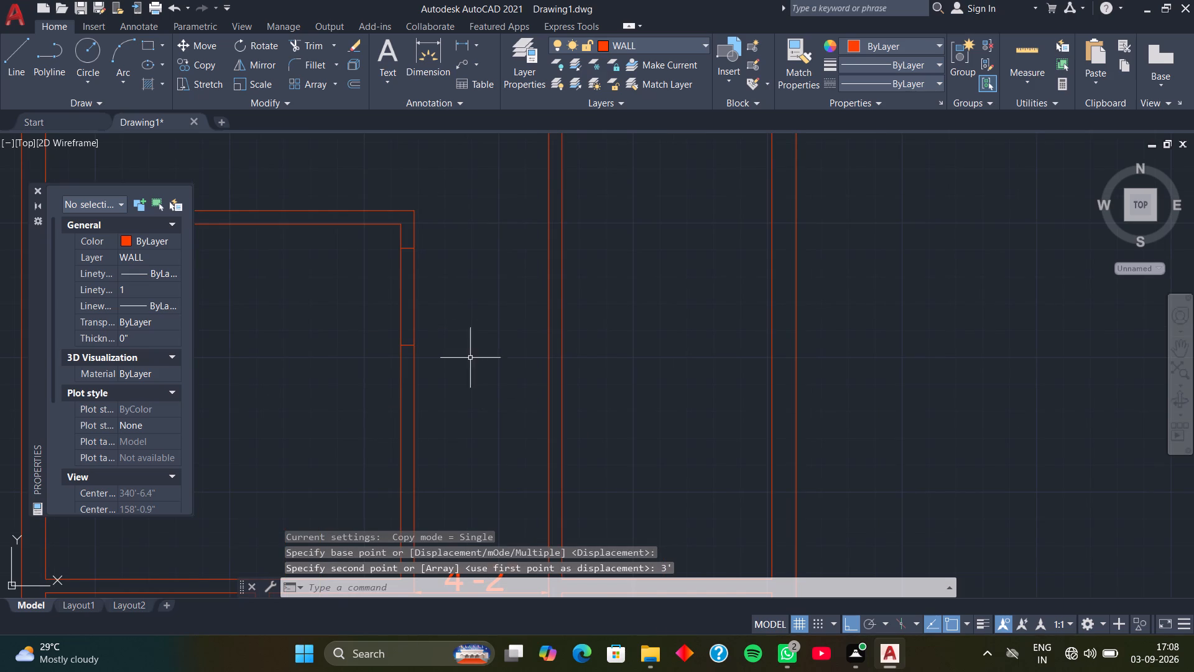
pyautogui.moveTo(441, 310); pyautogui.dragTo(413, 324, button='middle')
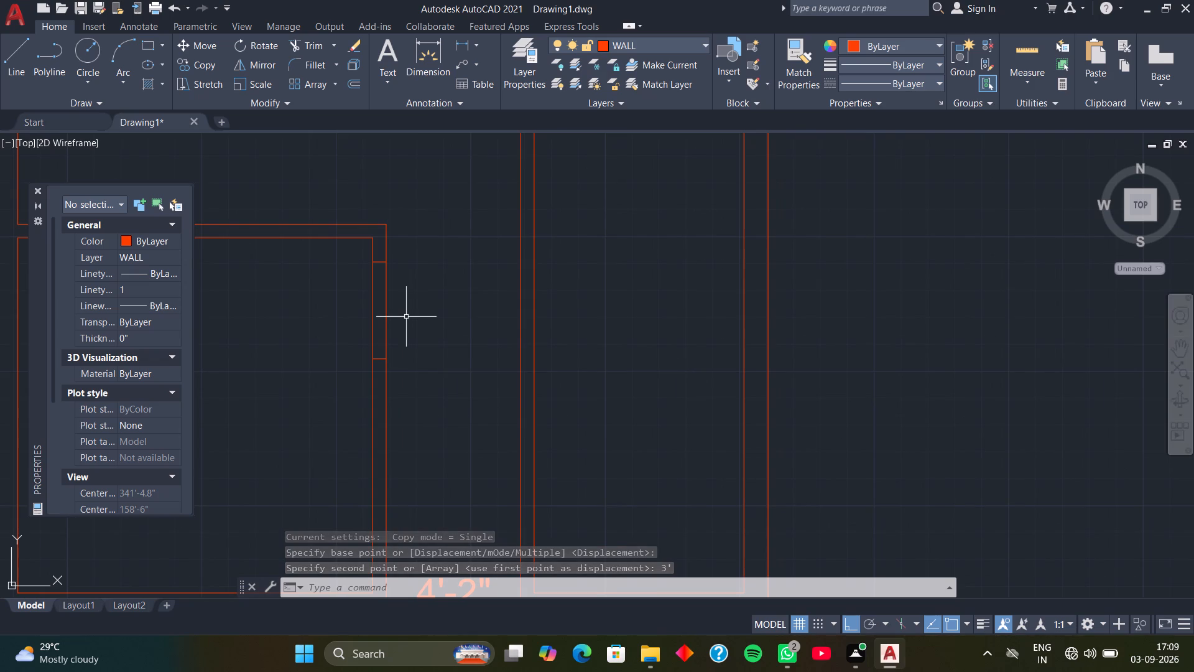
pyautogui.press('t')
pyautogui.press('r')
pyautogui.press('space')
pyautogui.moveTo(409, 305); pyautogui.dragTo(285, 330)
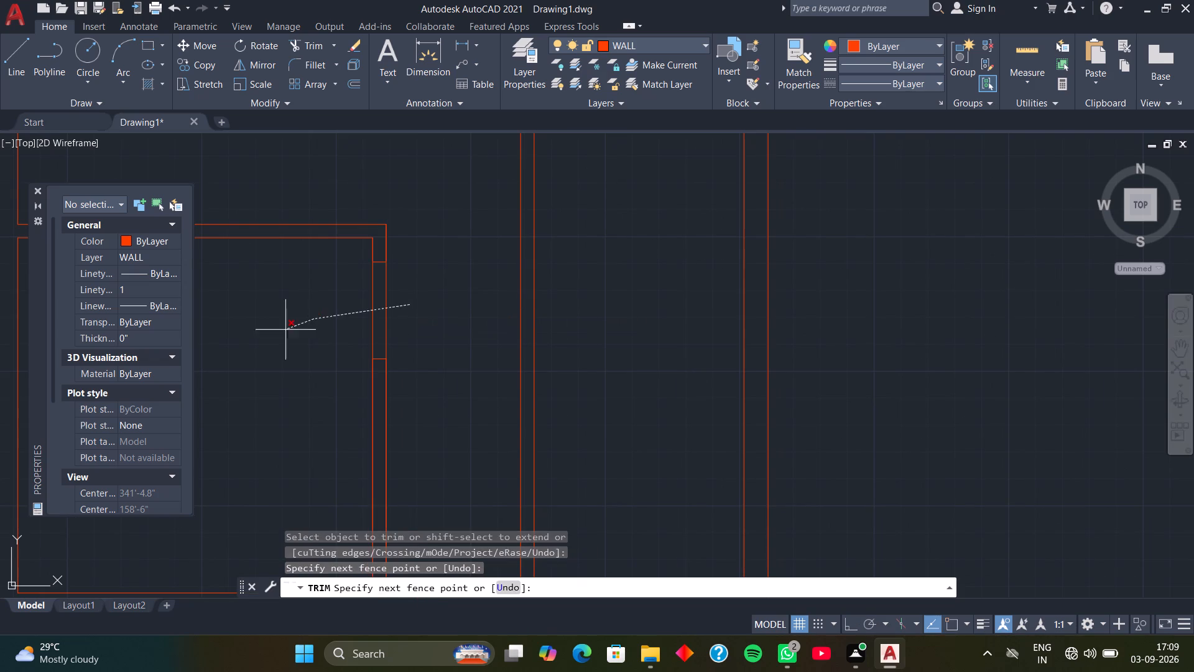
pyautogui.press('space')
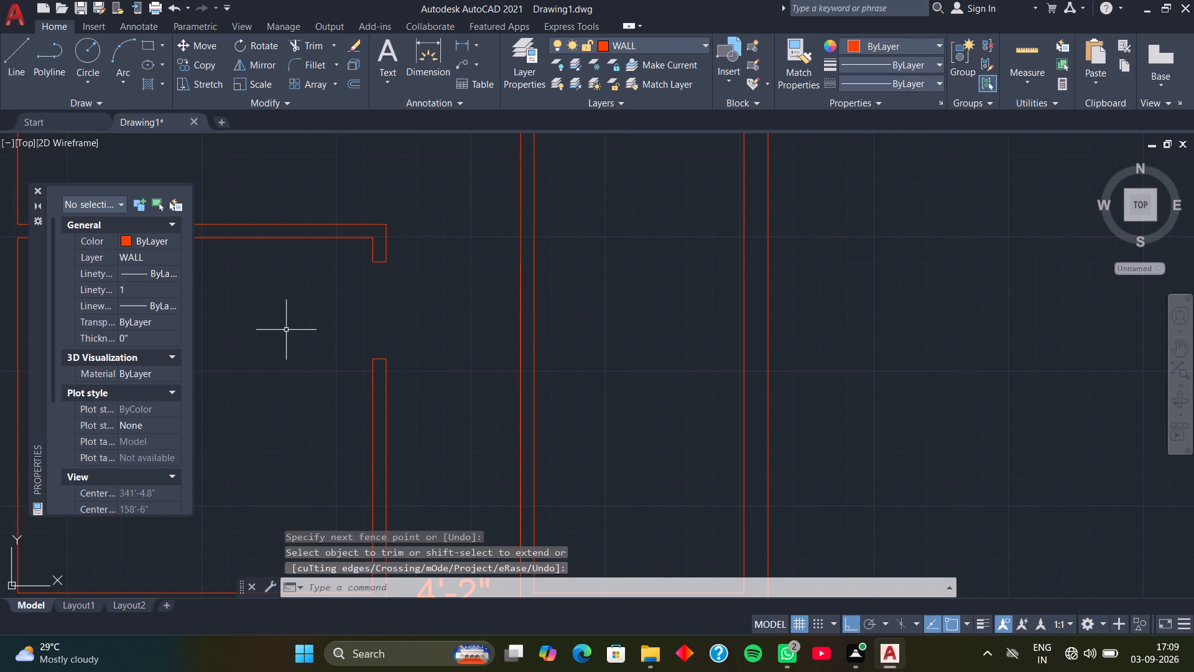
# Copy the short line at the opening's lower edge horizontally onto the parallel wall across the passage.
pyautogui.moveTo(310, 321); pyautogui.dragTo(282, 324, button='middle')
pyautogui.scroll(1, 404, 368)
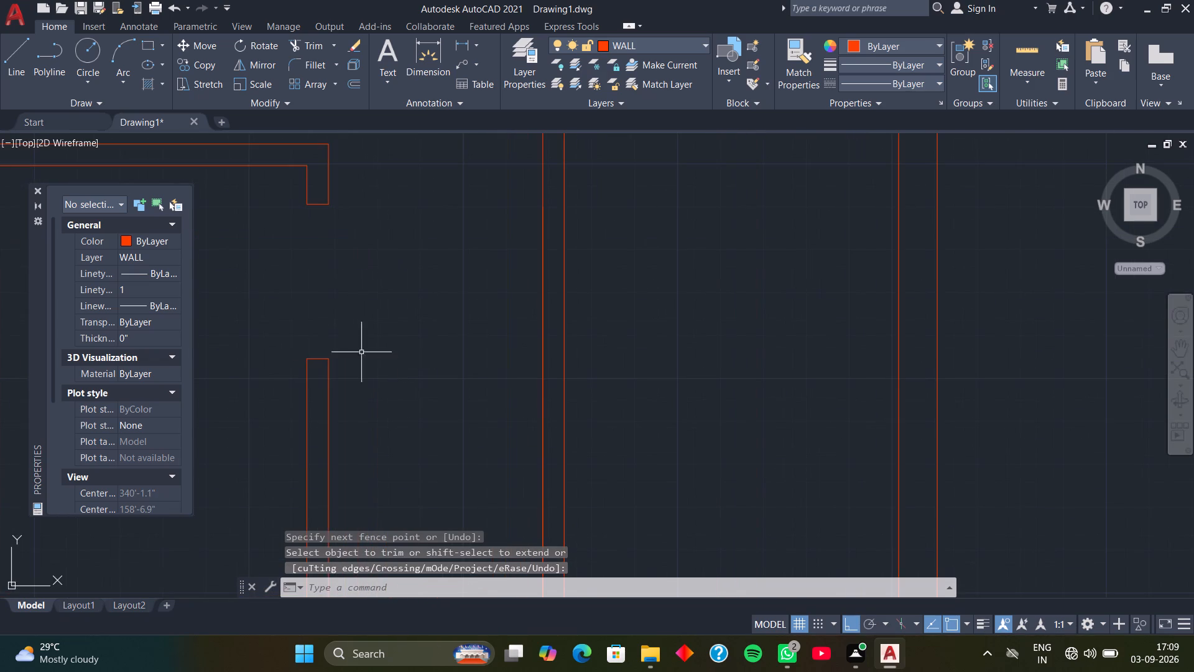
pyautogui.click(315, 357)
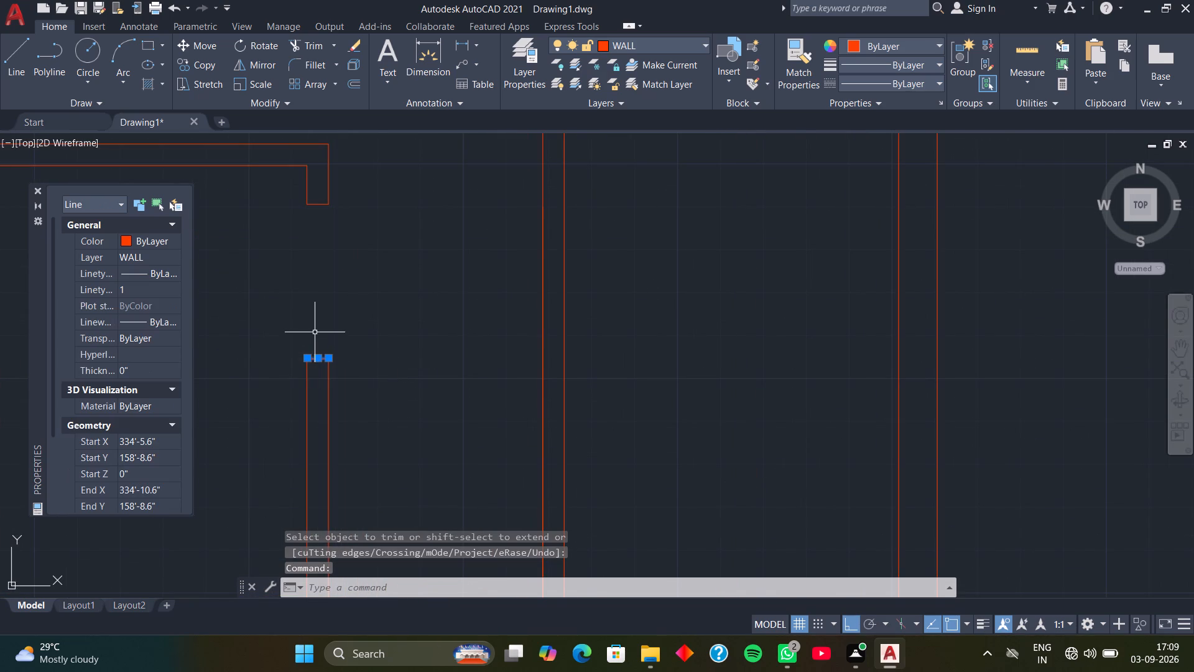
pyautogui.press('c')
pyautogui.write('O')
pyautogui.press('space')
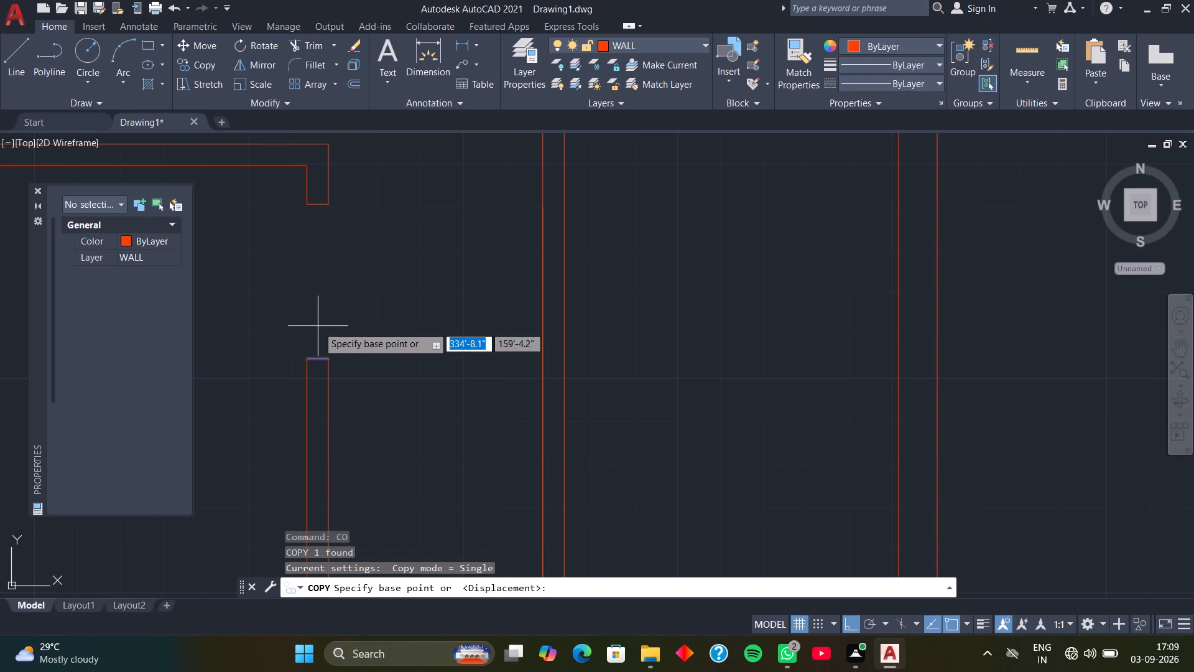
pyautogui.click(326, 360)
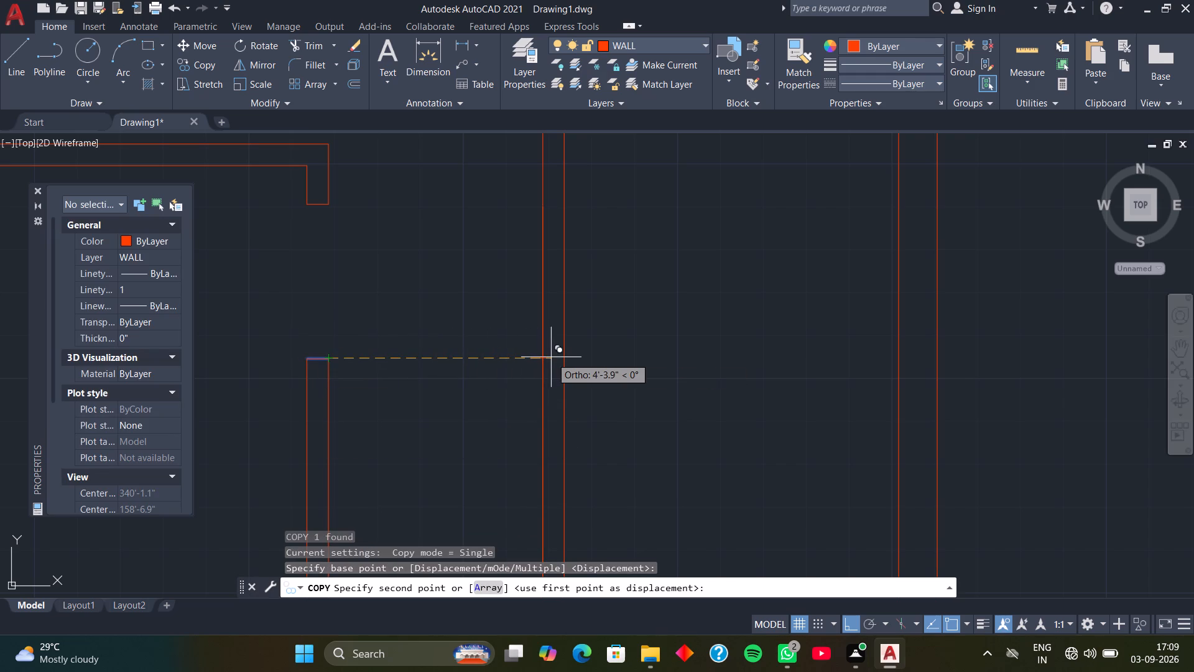
pyautogui.scroll(3, 552, 357)
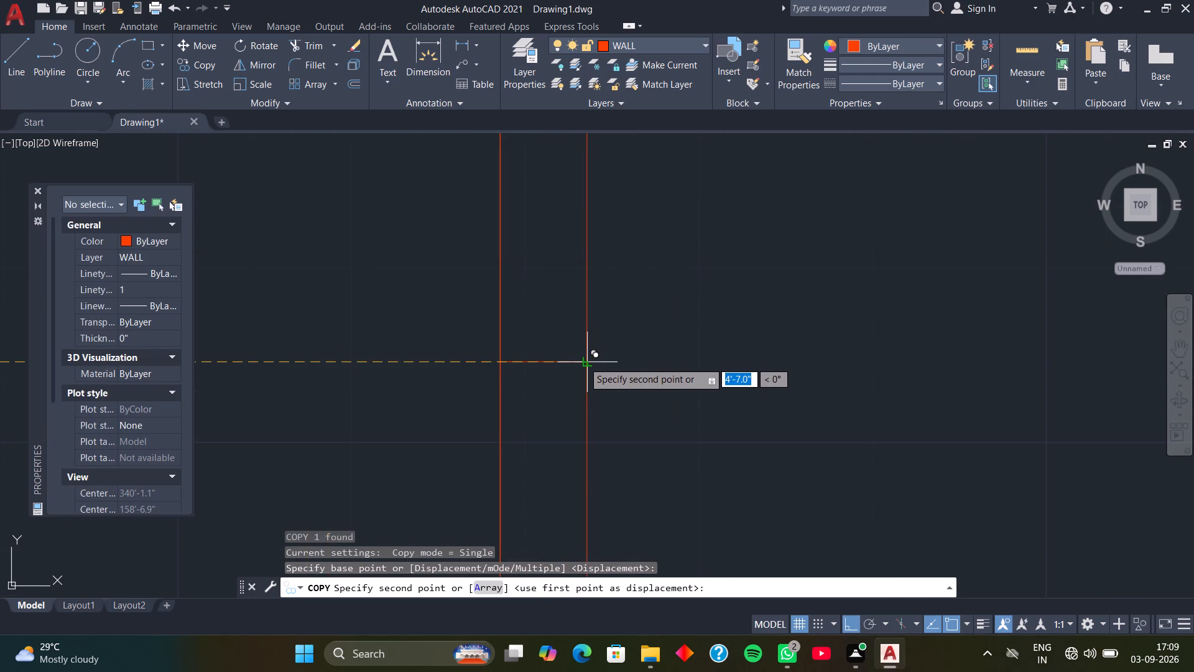
pyautogui.click(583, 362)
# Trim away both faces of the passage's right wall above the copied short line.
pyautogui.scroll(-2, 572, 327)
pyautogui.moveTo(566, 320); pyautogui.dragTo(558, 358, button='middle')
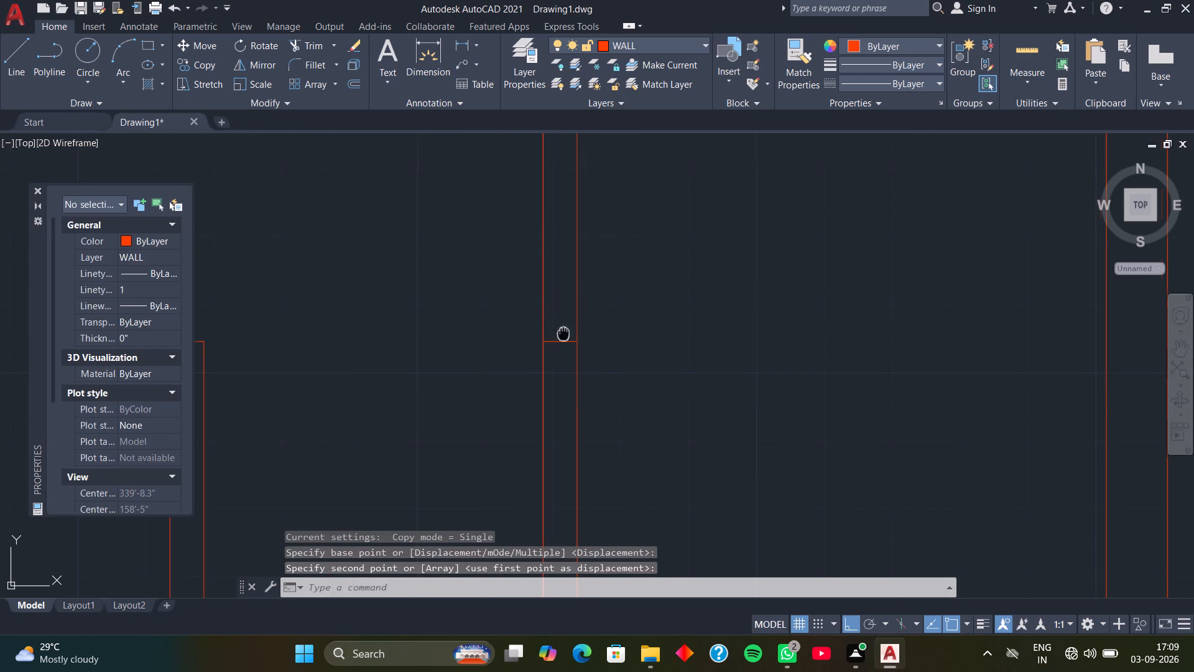
pyautogui.moveTo(558, 358); pyautogui.dragTo(516, 446, button='middle')
pyautogui.scroll(-1, 572, 324)
pyautogui.write('TR')
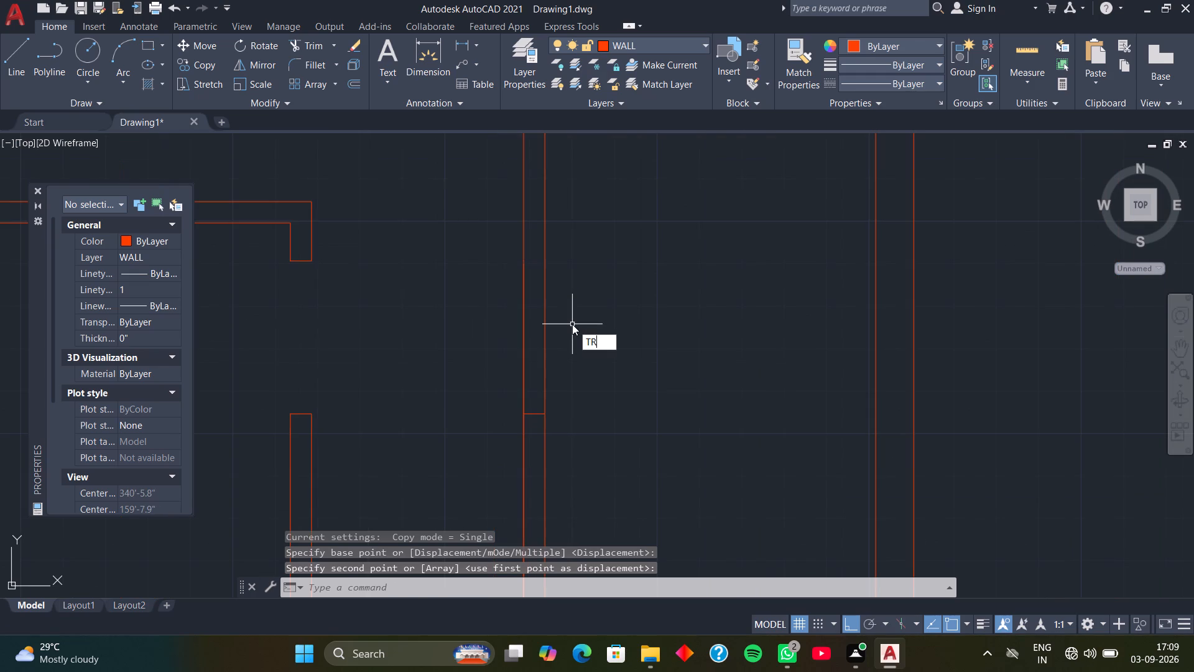
pyautogui.press('space')
pyautogui.moveTo(578, 306); pyautogui.dragTo(432, 345)
pyautogui.moveTo(491, 317); pyautogui.dragTo(564, 319)
pyautogui.click(522, 345)
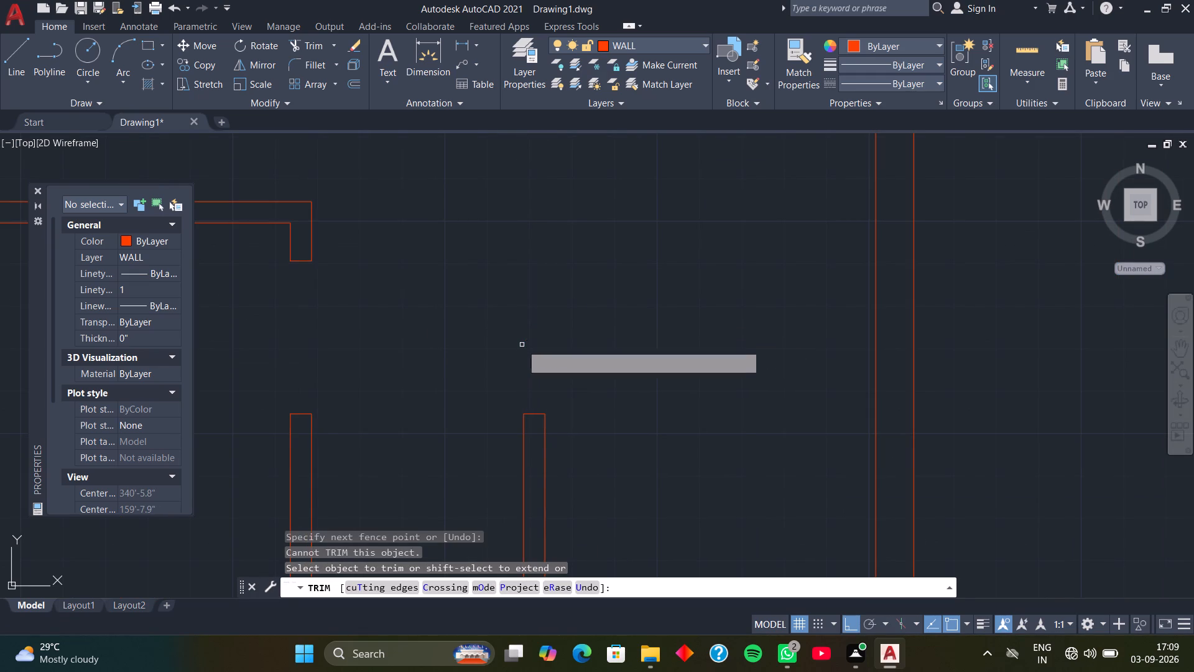
pyautogui.scroll(-1, 540, 332)
pyautogui.press('space')
# Draw a horizontal line across the passage between its two walls, above the lower rooms.
pyautogui.scroll(-1, 540, 332)
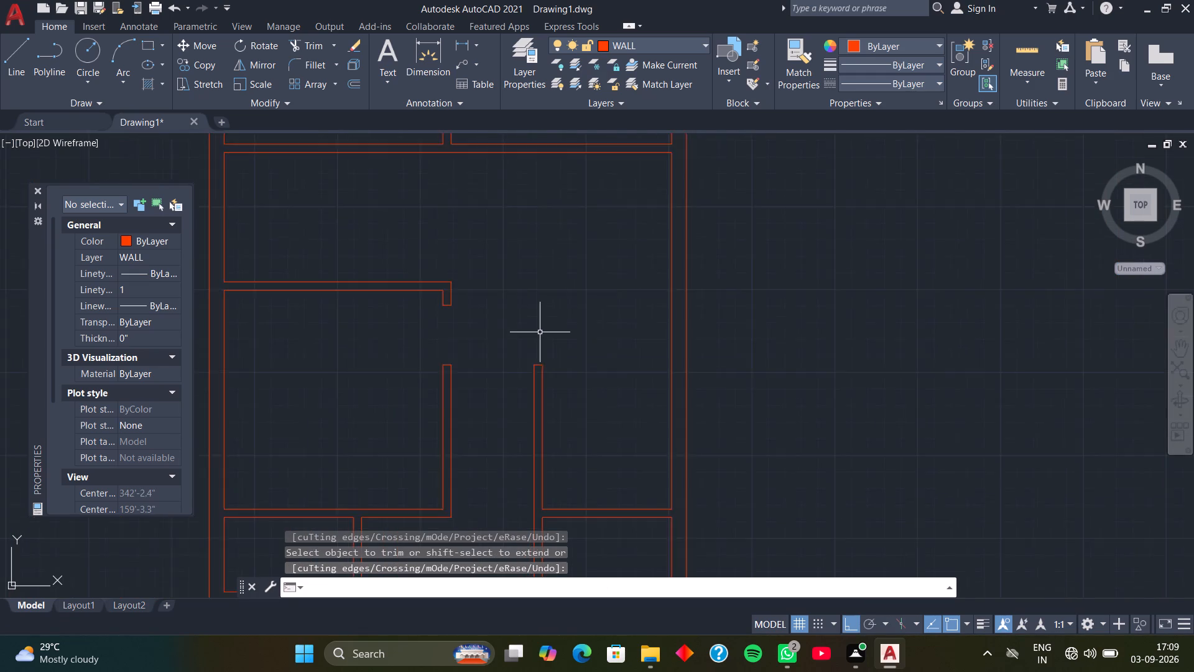
pyautogui.scroll(-2, 540, 332)
pyautogui.moveTo(540, 323); pyautogui.dragTo(498, 360, button='middle')
pyautogui.moveTo(498, 360); pyautogui.dragTo(481, 328, button='middle')
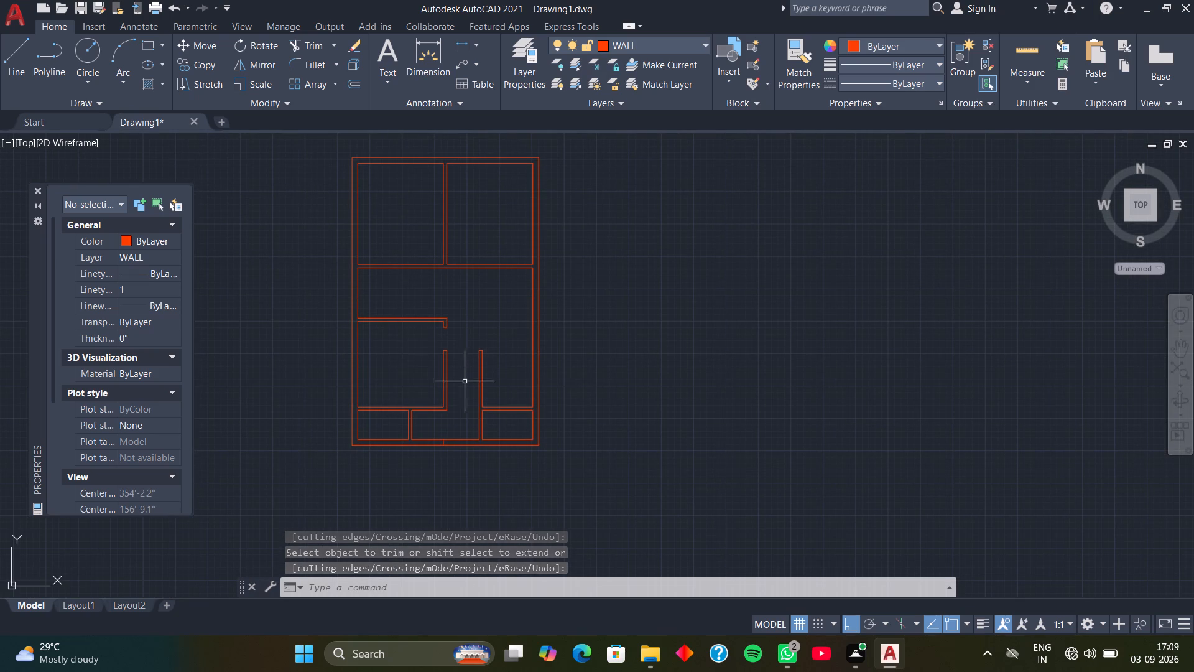
pyautogui.scroll(2, 463, 399)
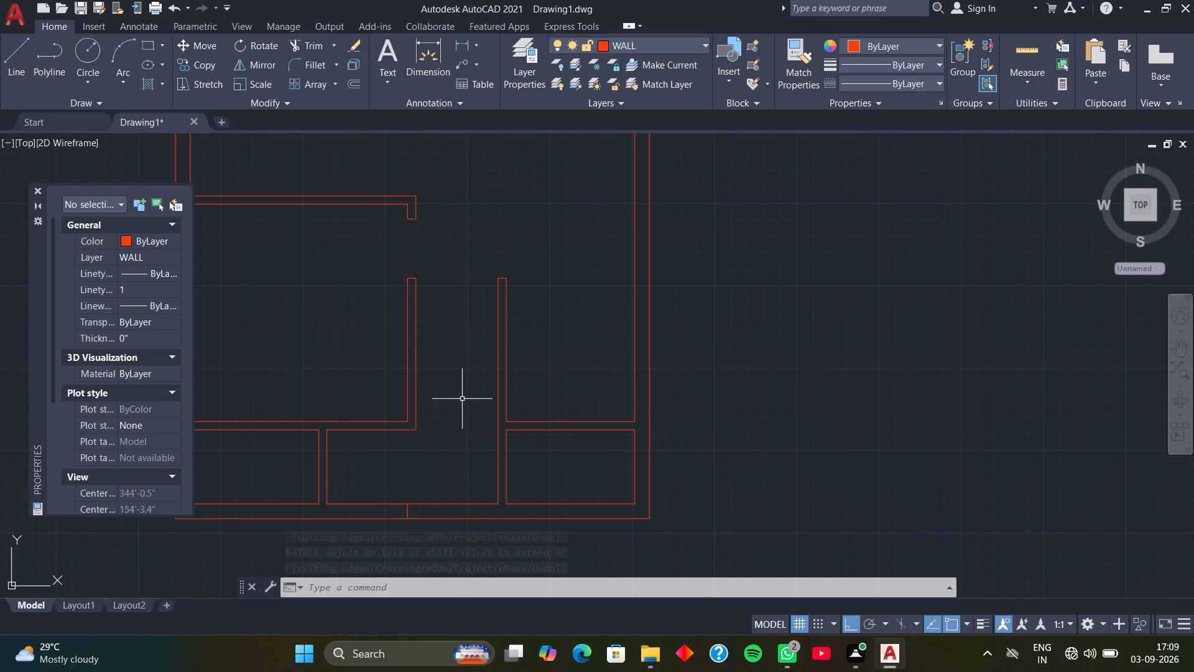
pyautogui.moveTo(462, 408); pyautogui.dragTo(466, 365, button='middle')
pyautogui.scroll(1, 462, 408)
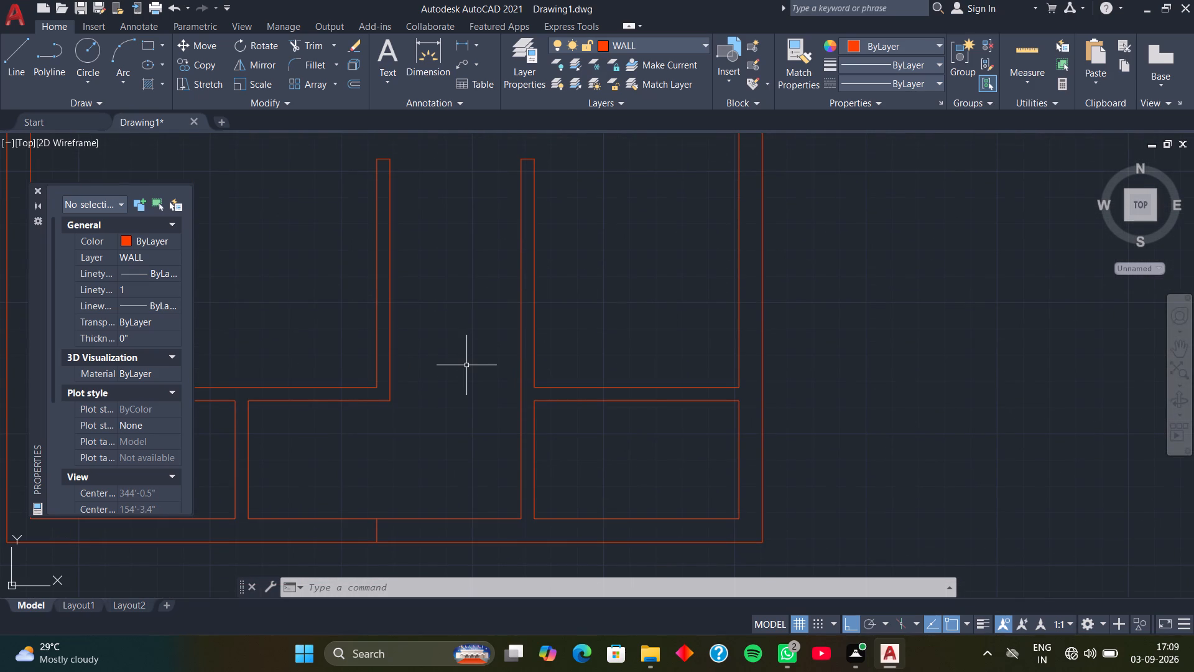
pyautogui.moveTo(418, 319); pyautogui.dragTo(414, 370, button='middle')
pyautogui.scroll(1, 413, 368)
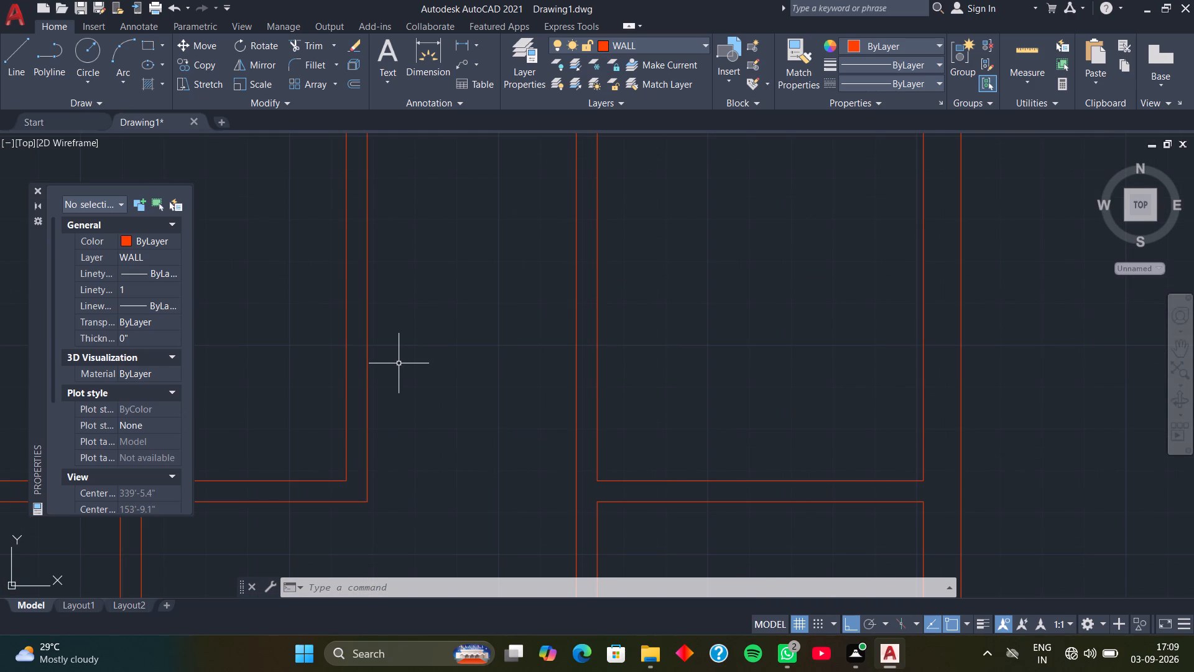
pyautogui.press('l')
pyautogui.press('space')
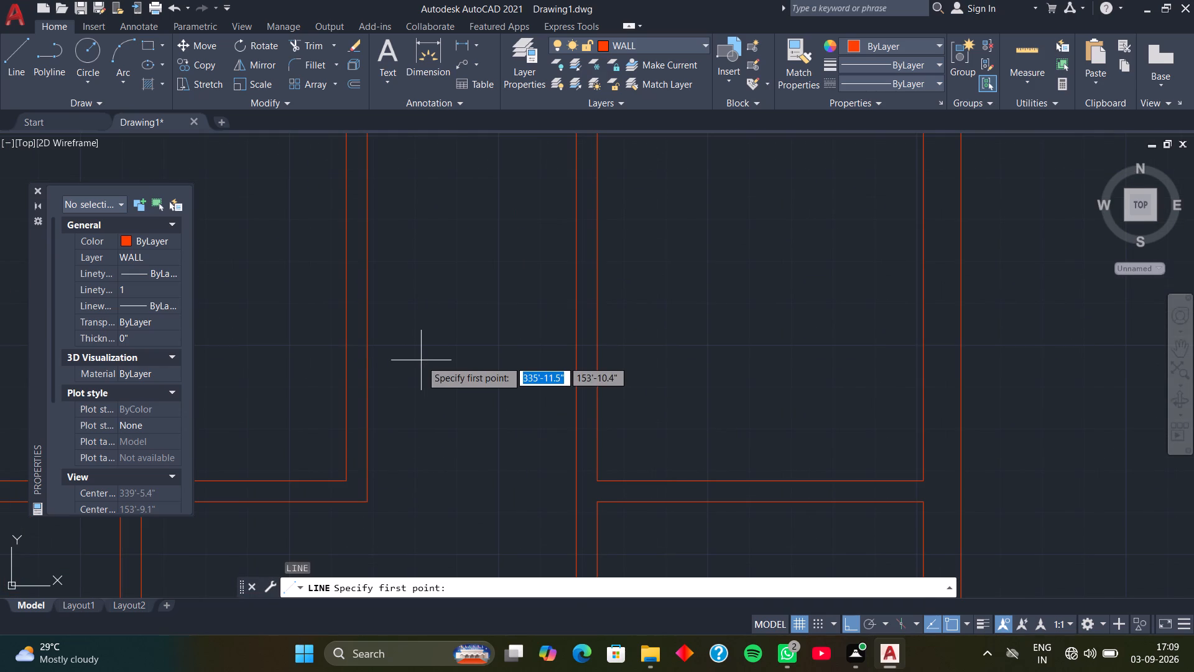
pyautogui.click(367, 348)
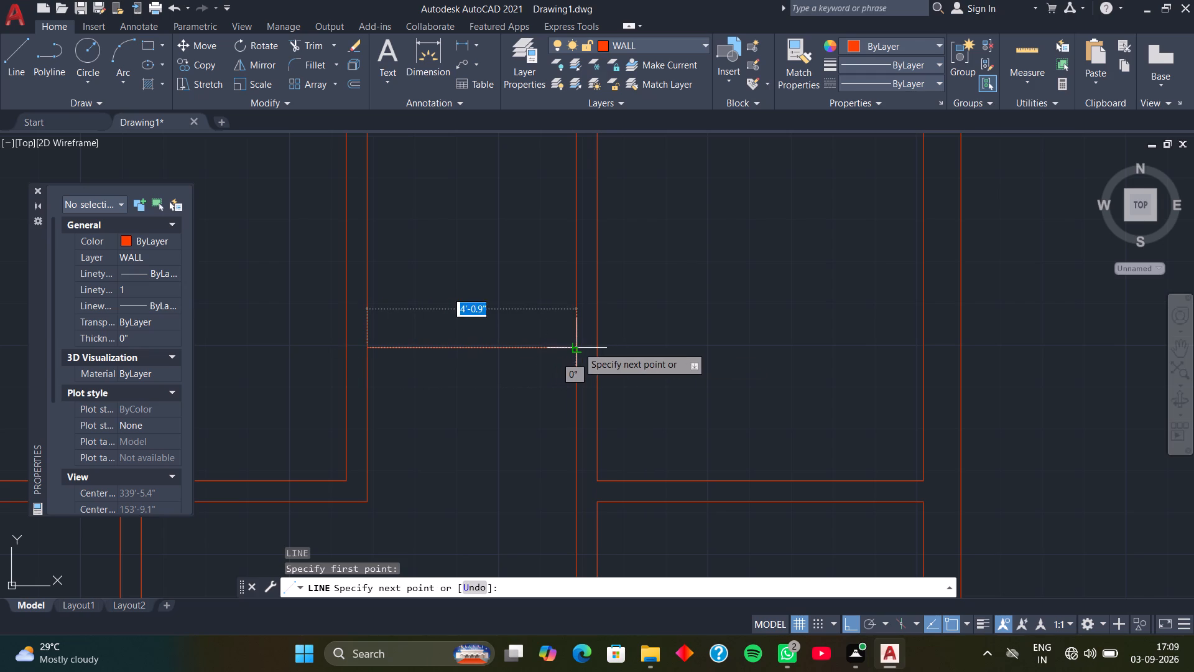
pyautogui.click(578, 347)
pyautogui.press('space')
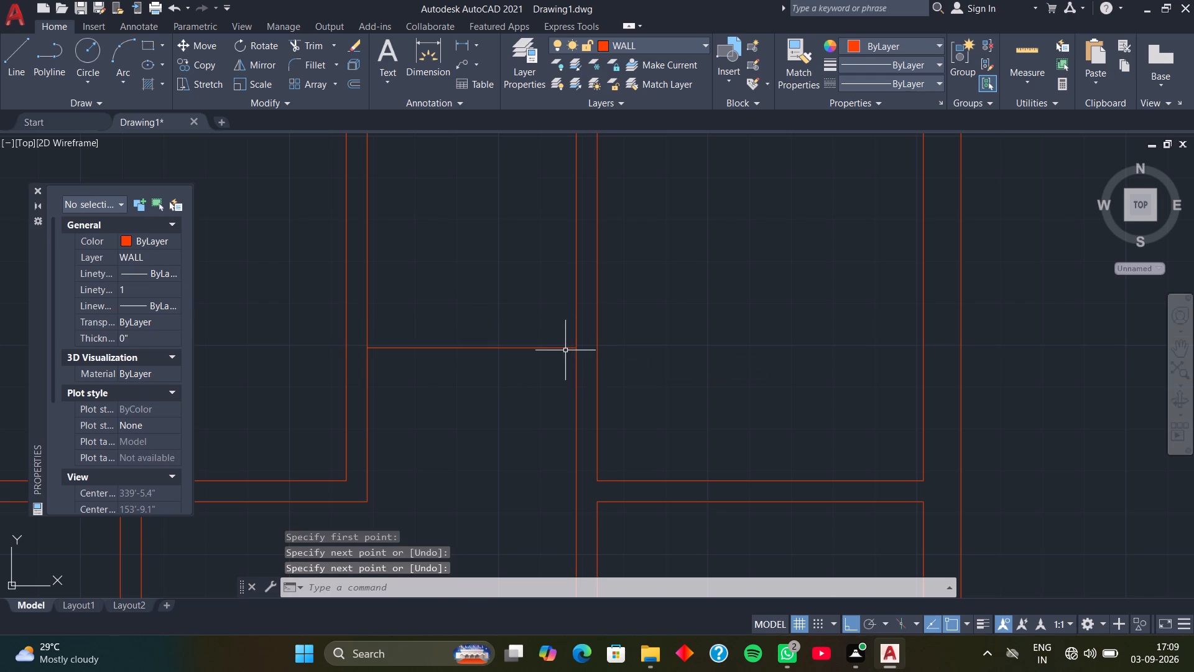
# Offset the horizontal line across the passage 5" upward to form a wall.
pyautogui.write('O')
pyautogui.press('space')
pyautogui.press('space')
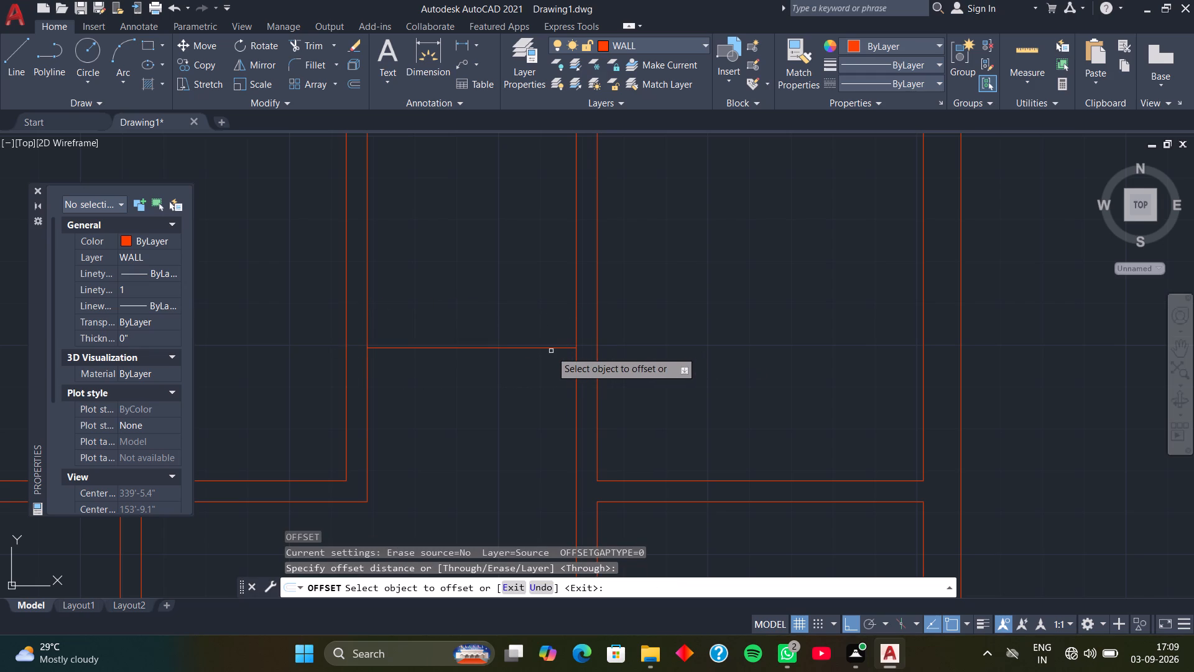
pyautogui.click(551, 348)
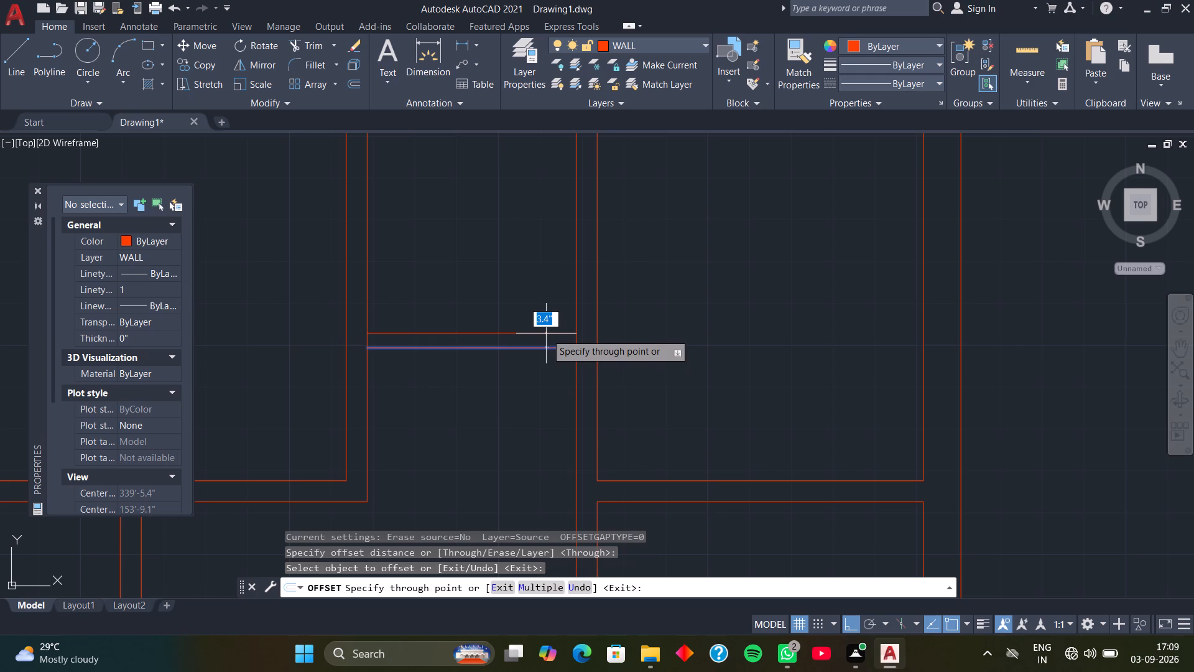
pyautogui.press('5')
pyautogui.press('Return')
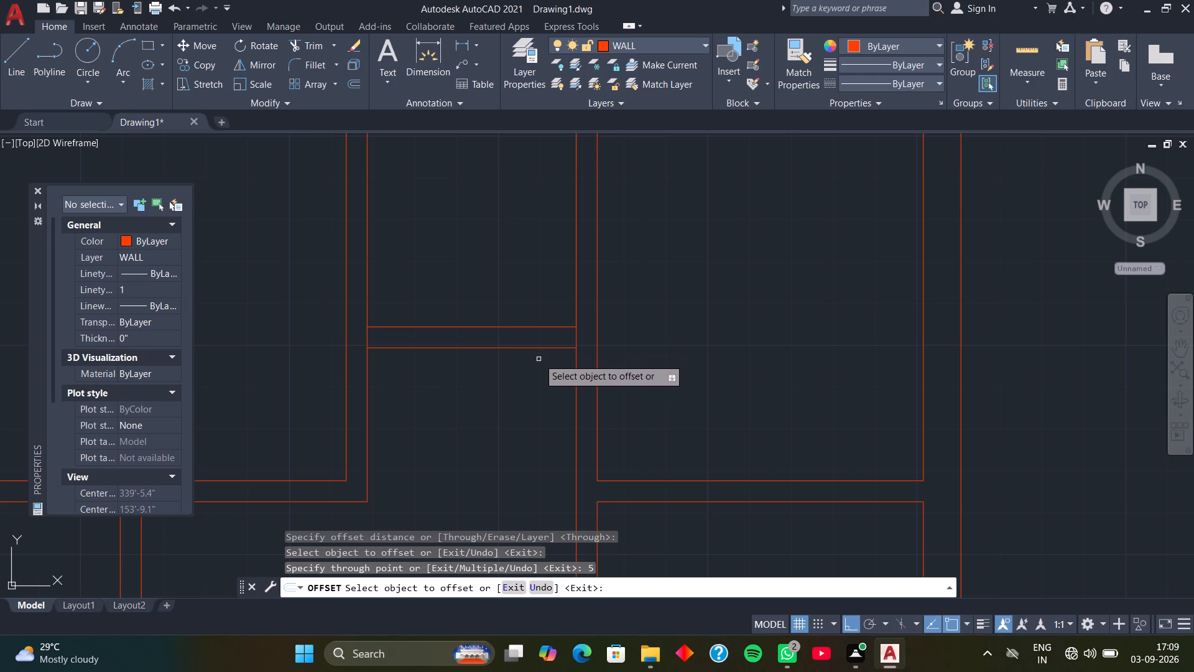
pyautogui.press('space')
# Trim the passage wall faces between the two horizontal lines at both ends of the new cross wall.
pyautogui.write('T')
pyautogui.press('r')
pyautogui.press('space')
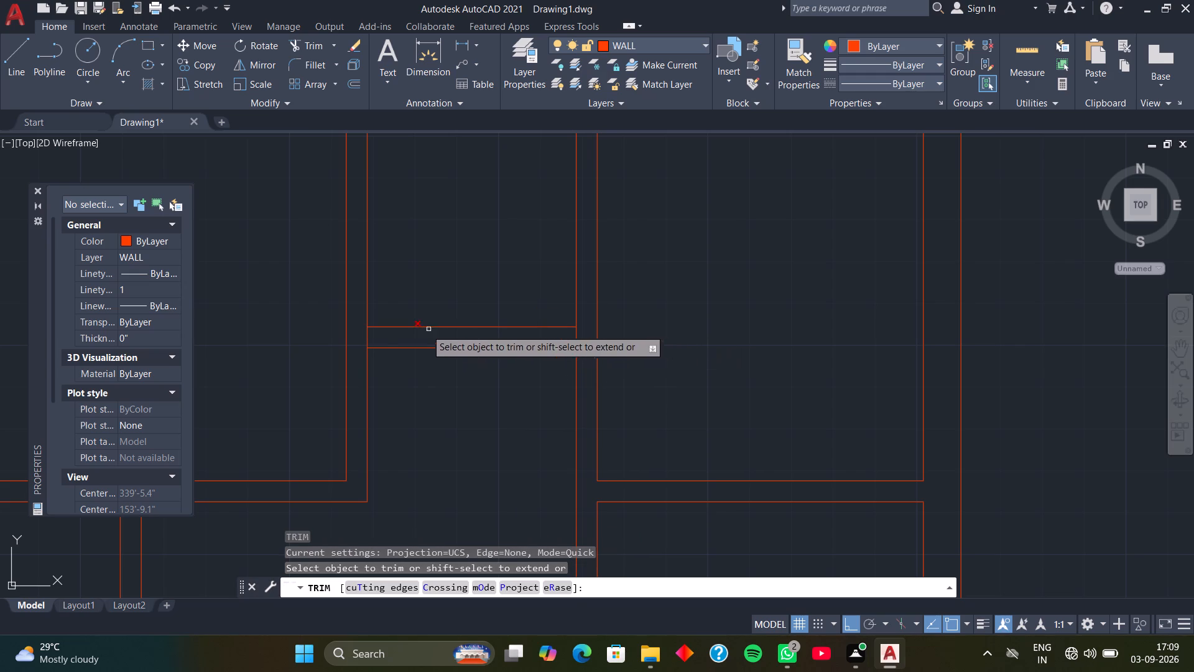
pyautogui.click(368, 338)
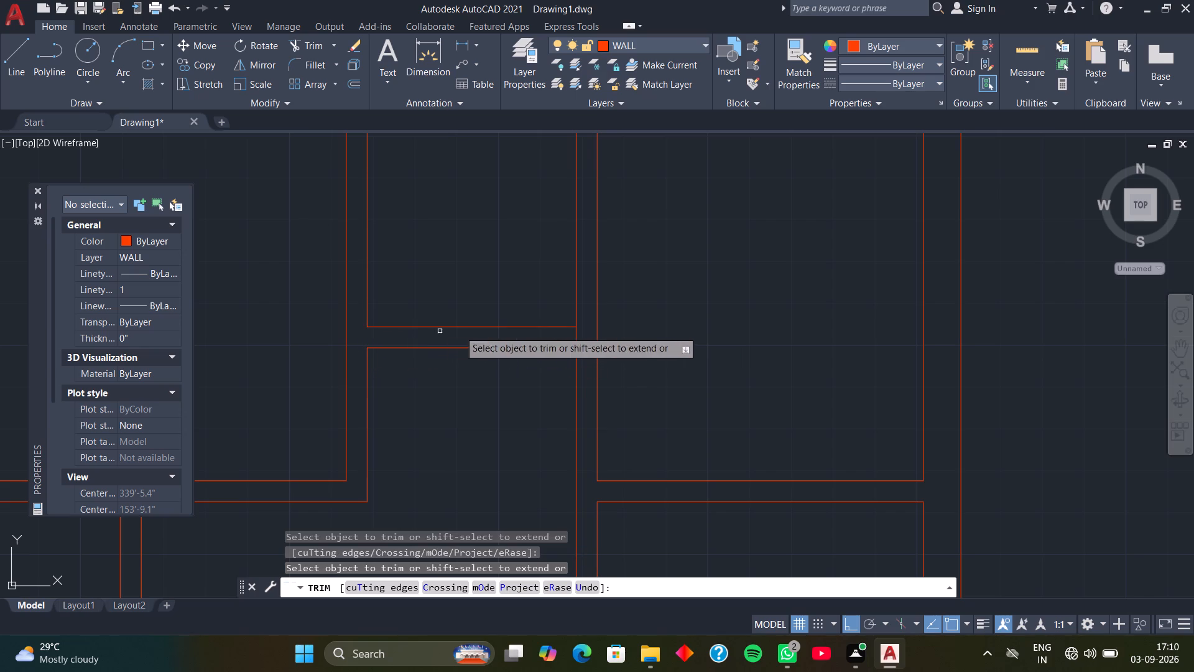
pyautogui.click(576, 336)
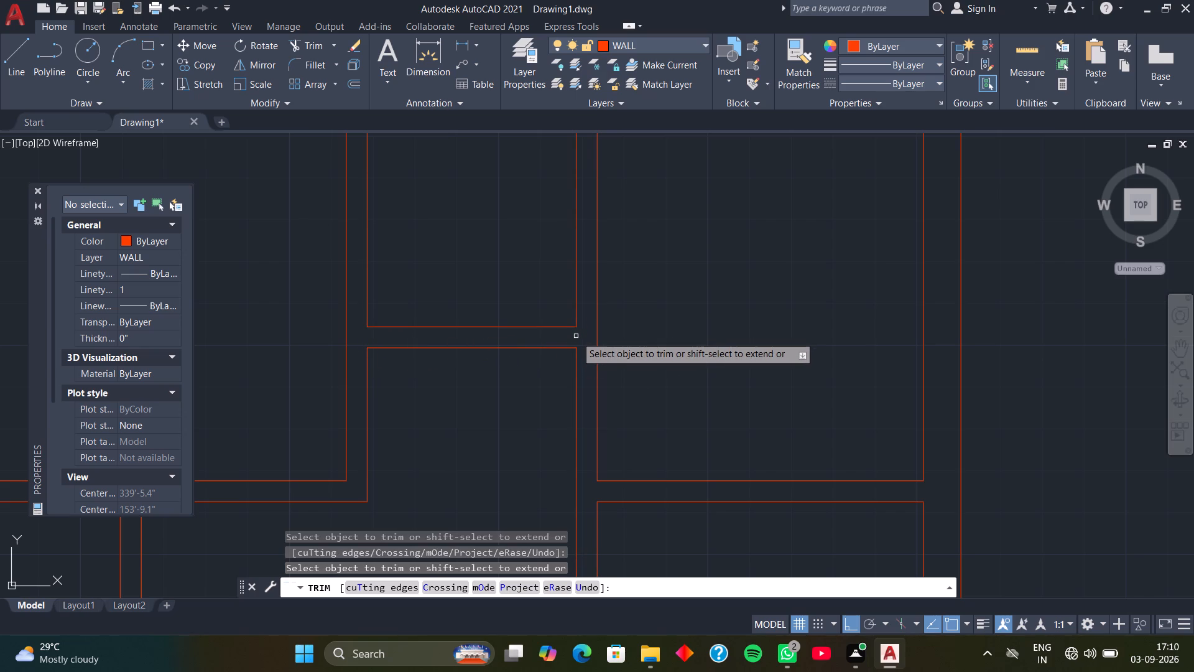
pyautogui.press('space')
# Draw a short vertical line across the thickness of the new cross wall at its left end.
pyautogui.write('L')
pyautogui.press('space')
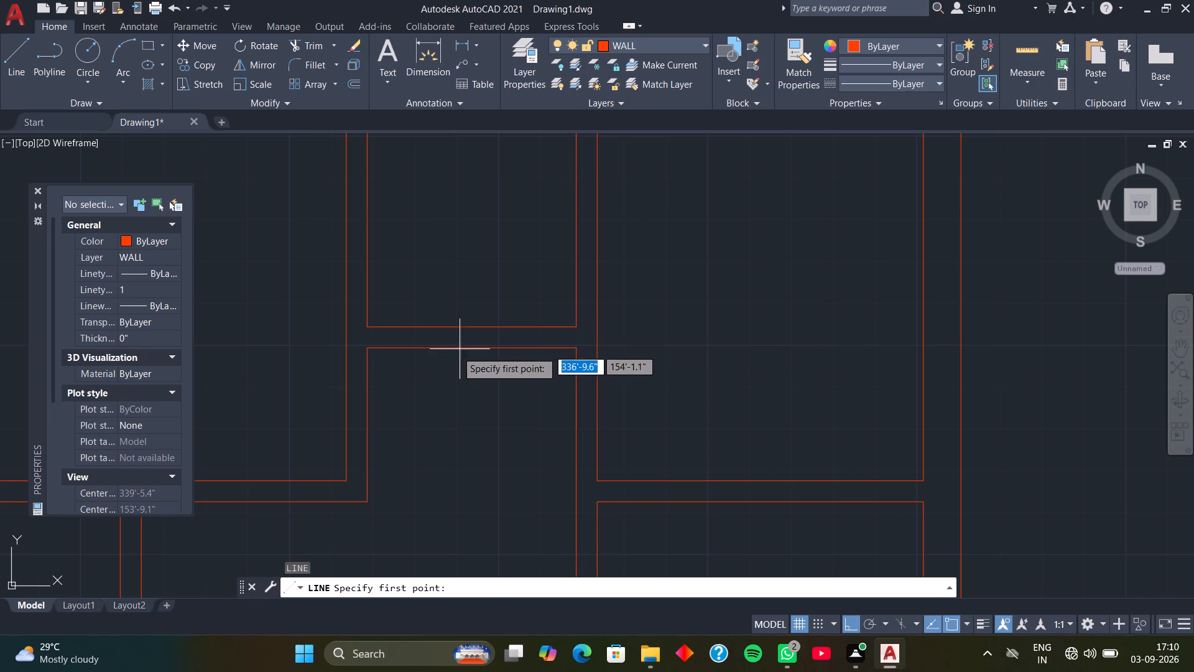
pyautogui.click(365, 352)
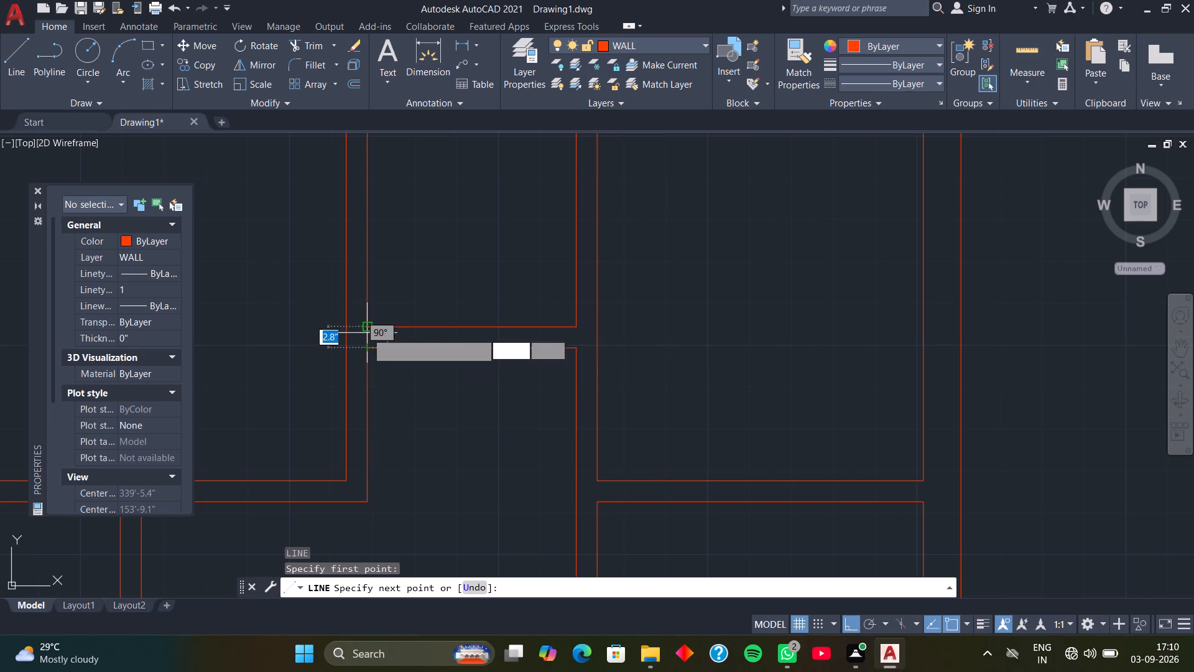
pyautogui.click(368, 324)
pyautogui.press('space')
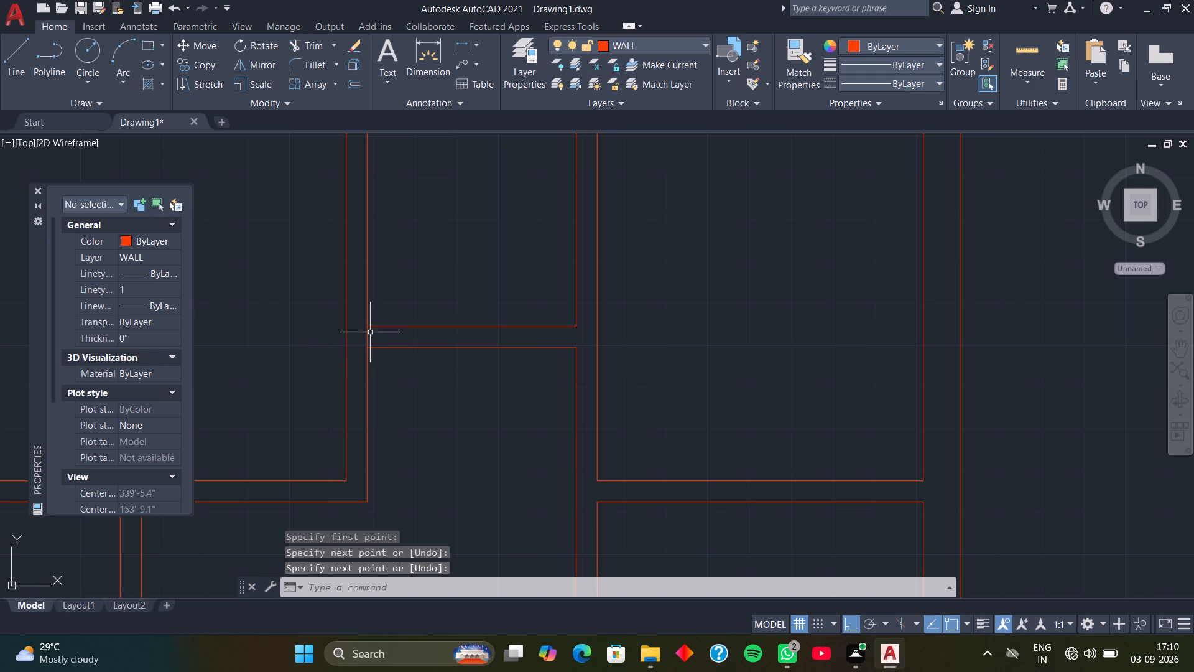
# Move the short vertical line 6" to the right along the cross wall.
pyautogui.click(366, 337)
pyautogui.write('M')
pyautogui.press('space')
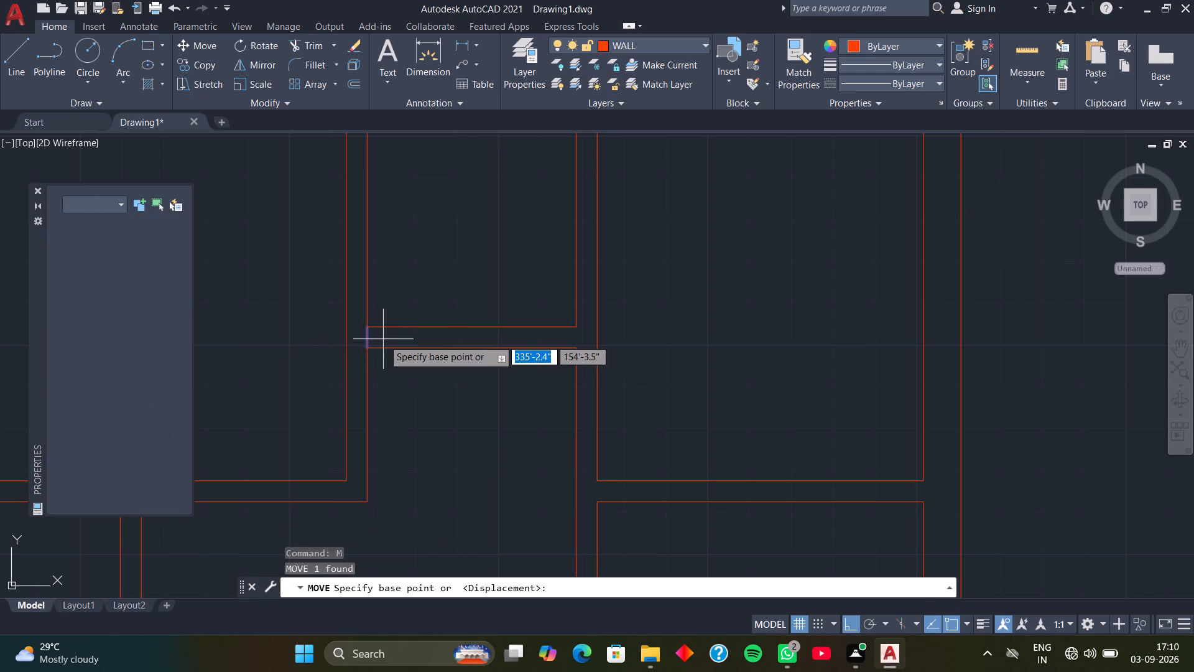
pyautogui.click(370, 348)
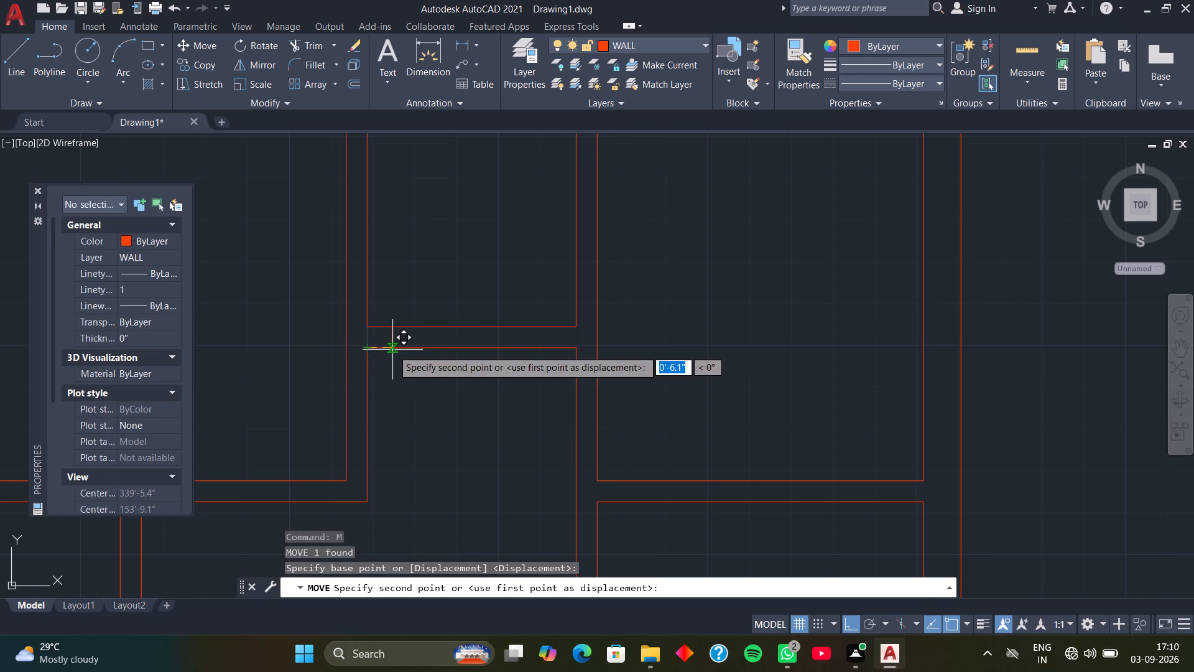
pyautogui.press('6')
pyautogui.press('Return')
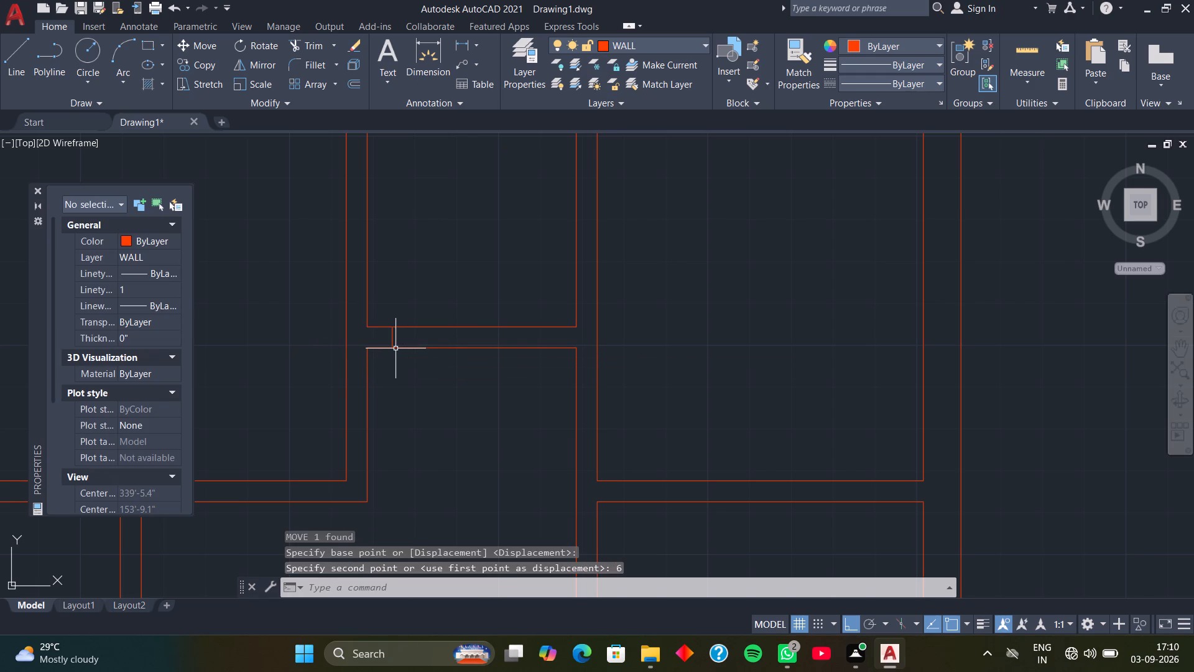
# Copy the short vertical line 3' to the right to mark the other side of the door opening.
pyautogui.click(394, 338)
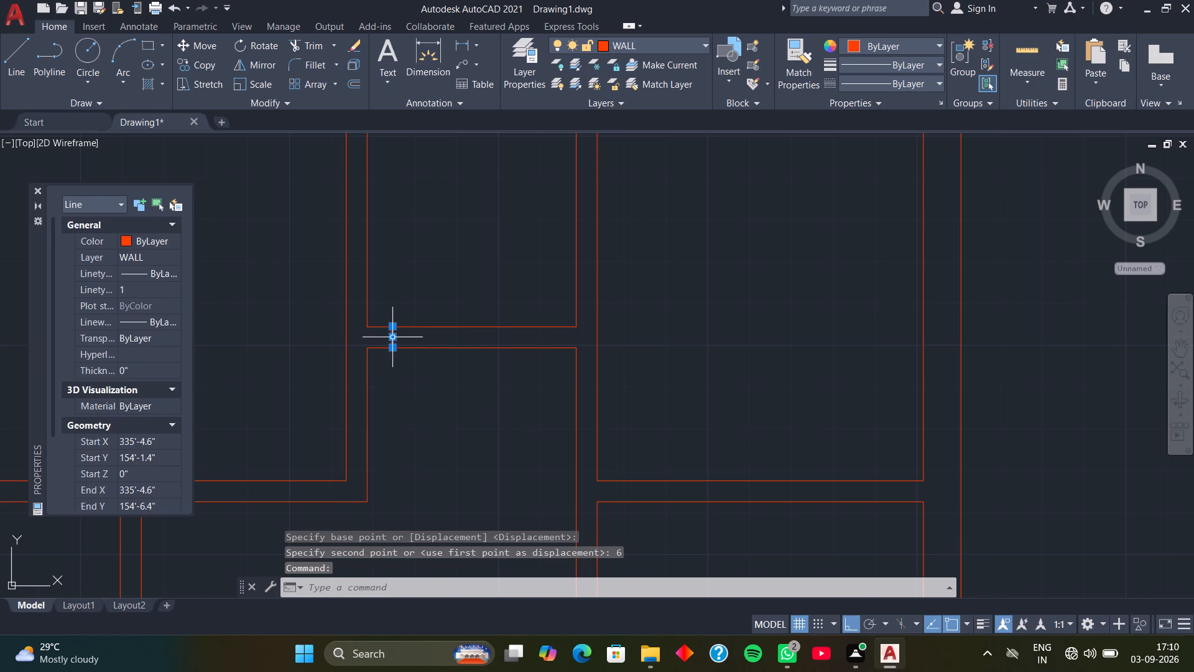
pyautogui.press('c')
pyautogui.press('o')
pyautogui.press('space')
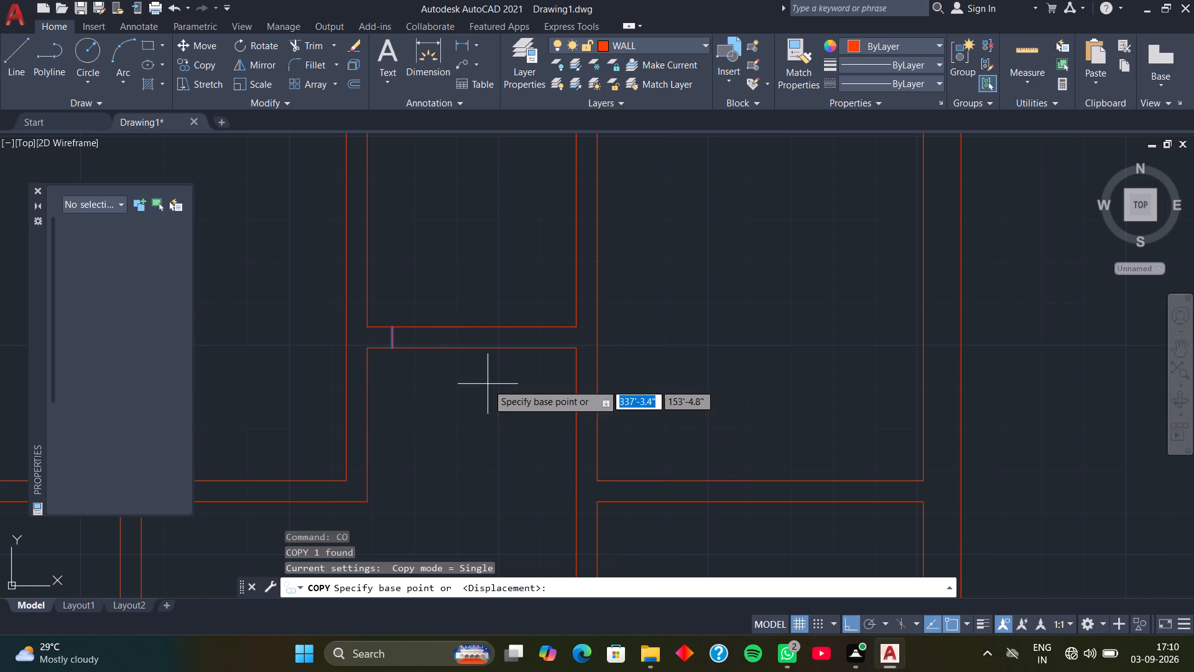
pyautogui.click(390, 352)
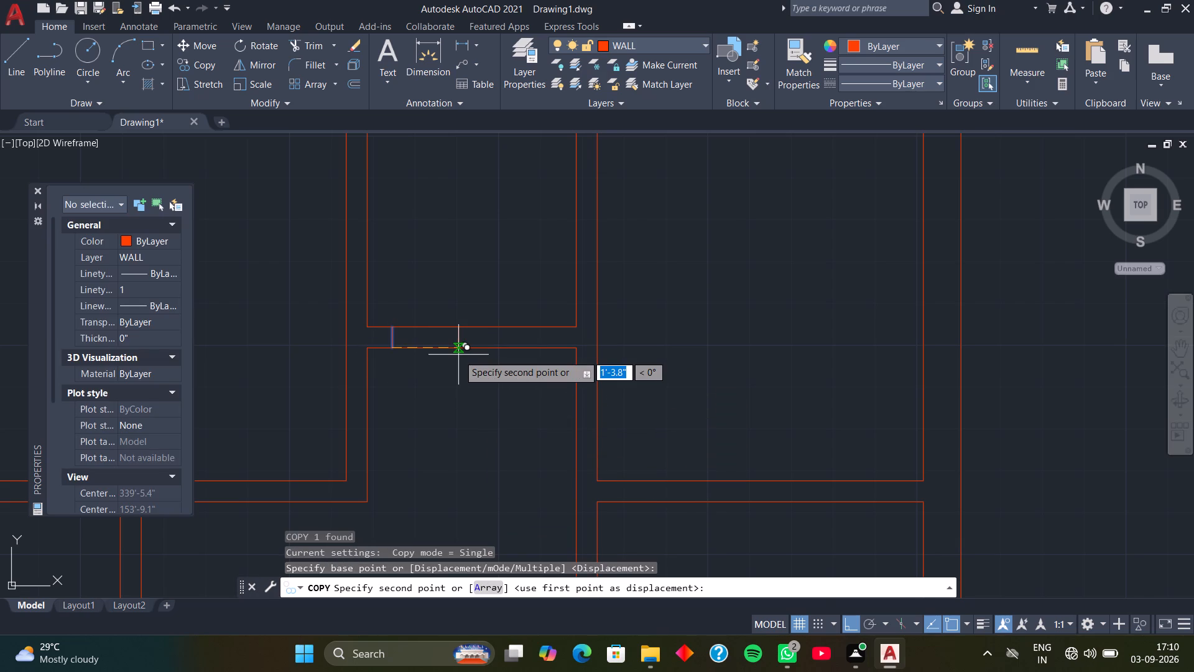
pyautogui.write("3'")
pyautogui.press('Return')
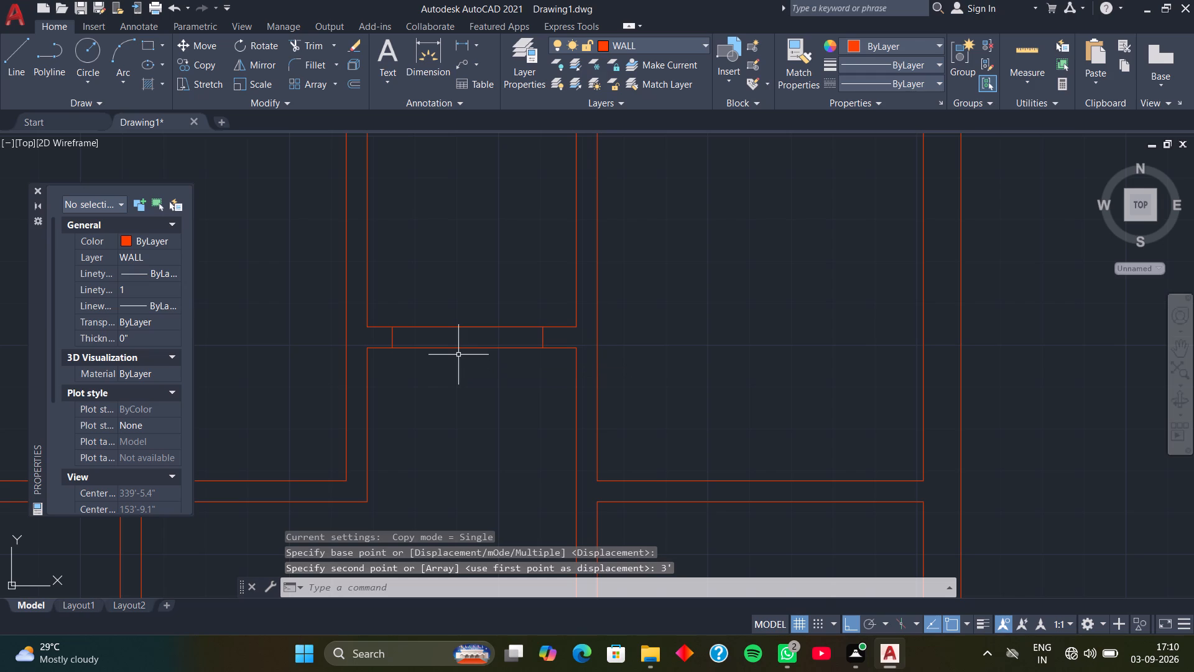
# Move the copied short vertical line horizontally along the cross wall toward the passage's right wall.
pyautogui.click(544, 339)
pyautogui.write('M')
pyautogui.press('space')
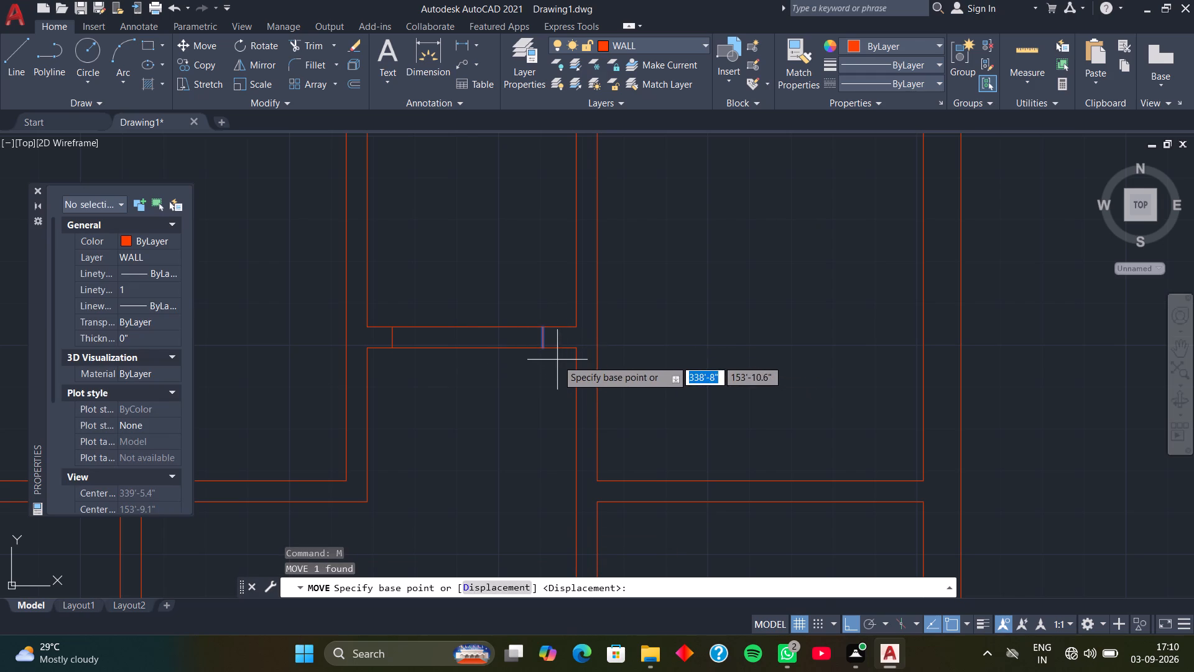
pyautogui.click(547, 346)
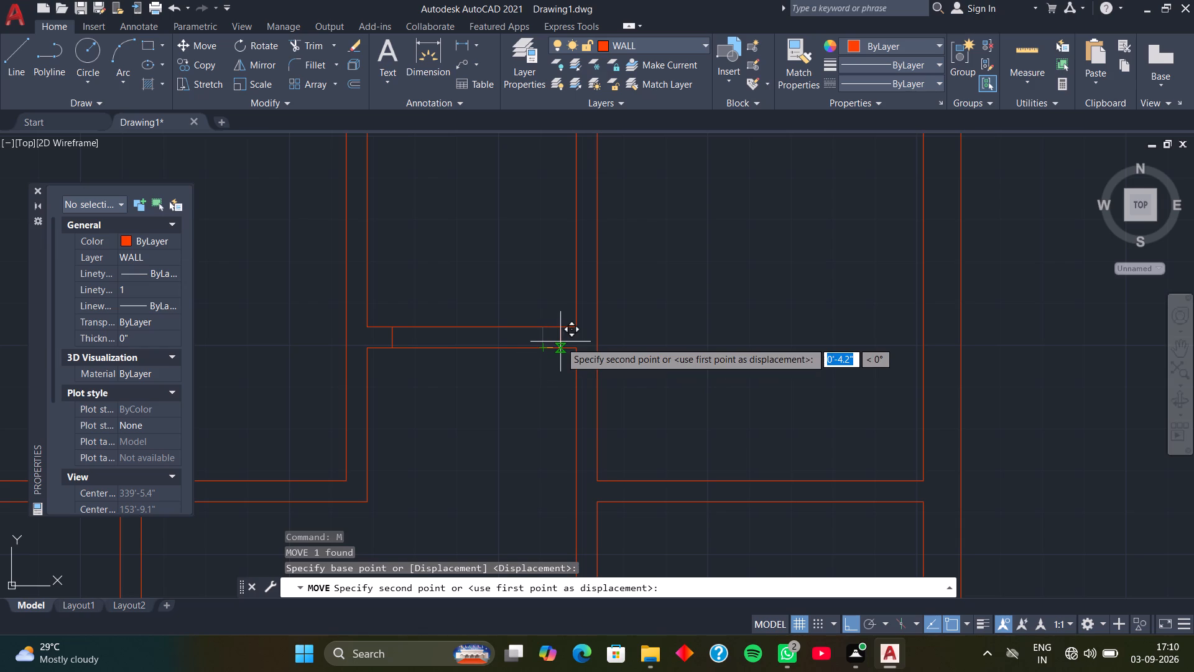
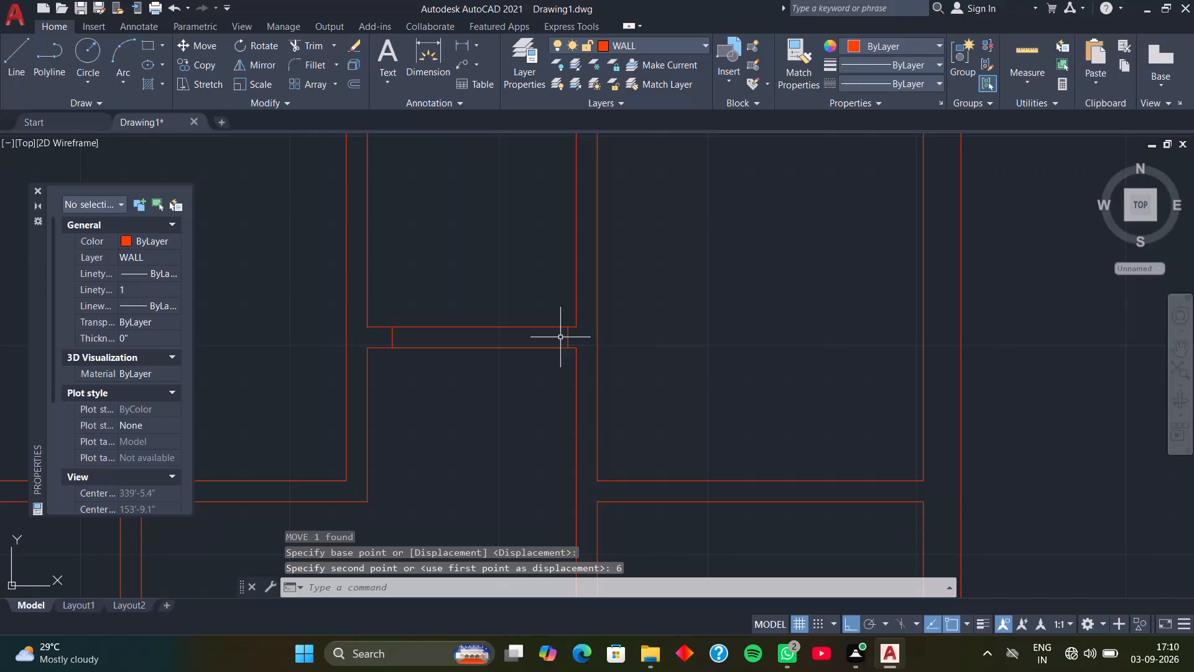
# Trim both wall lines between the two jamb lines of the short cross wall in the central passage, opening the doorway.
pyautogui.moveTo(513, 265); pyautogui.dragTo(506, 291, button='middle')
pyautogui.press('t')
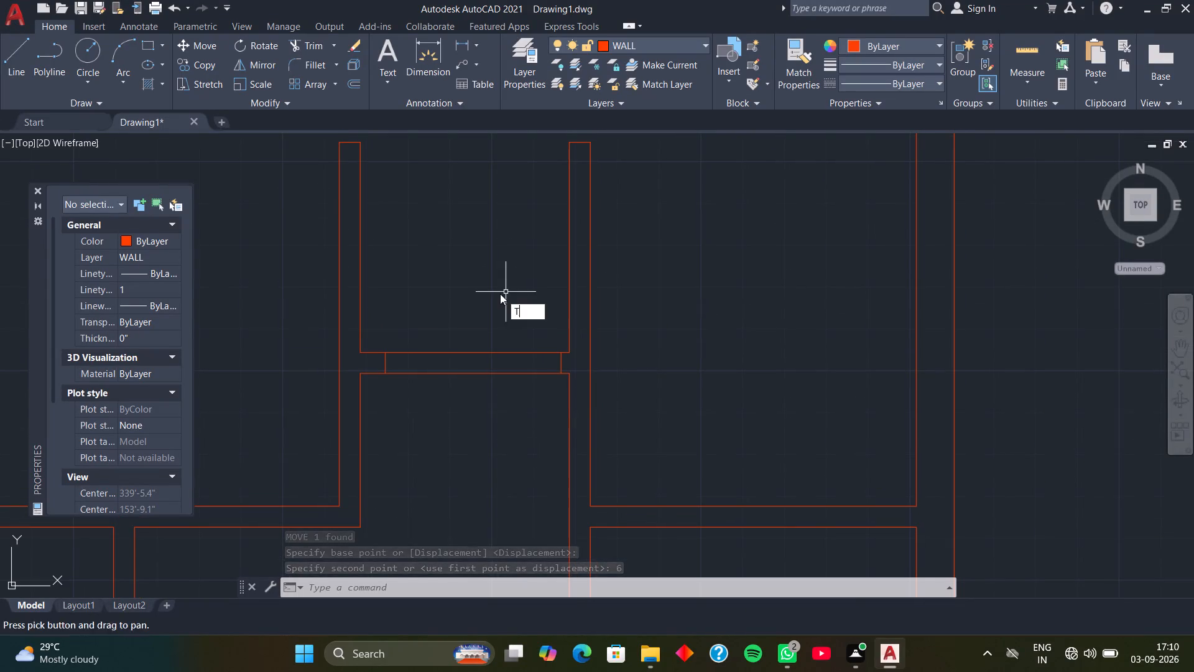
pyautogui.write('R')
pyautogui.press('space')
pyautogui.moveTo(499, 293); pyautogui.dragTo(499, 471)
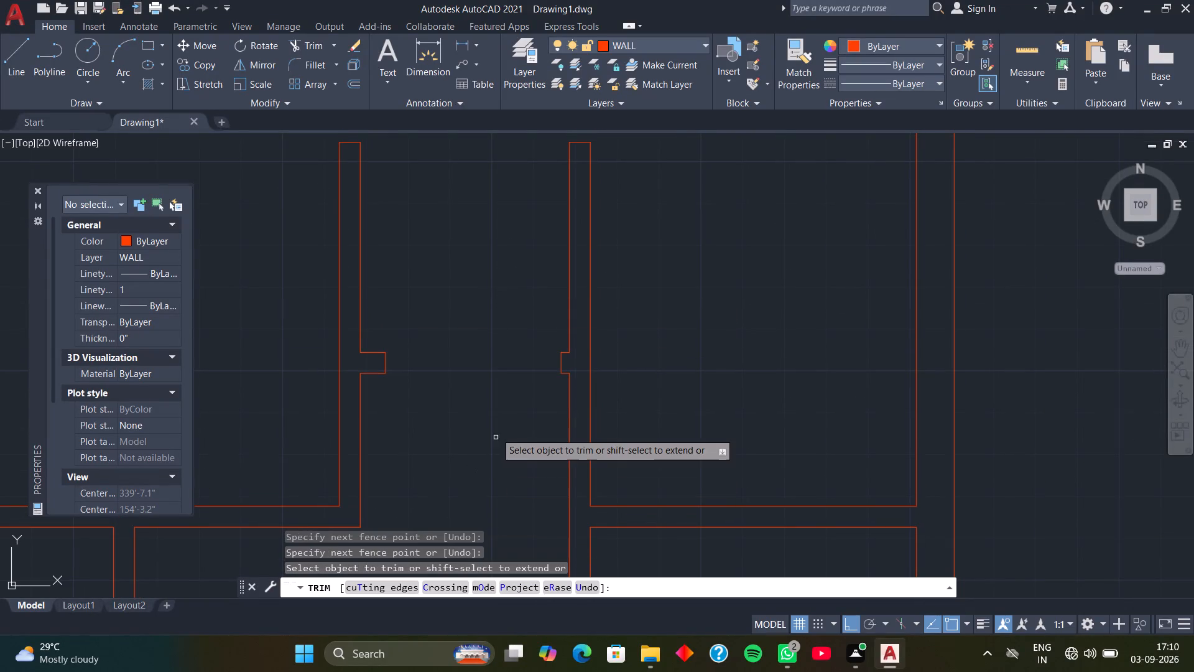
pyautogui.scroll(-2, 496, 432)
pyautogui.moveTo(487, 439); pyautogui.dragTo(512, 235, button='middle')
pyautogui.moveTo(504, 258); pyautogui.dragTo(542, 258, button='middle')
pyautogui.moveTo(532, 281); pyautogui.dragTo(588, 278, button='middle')
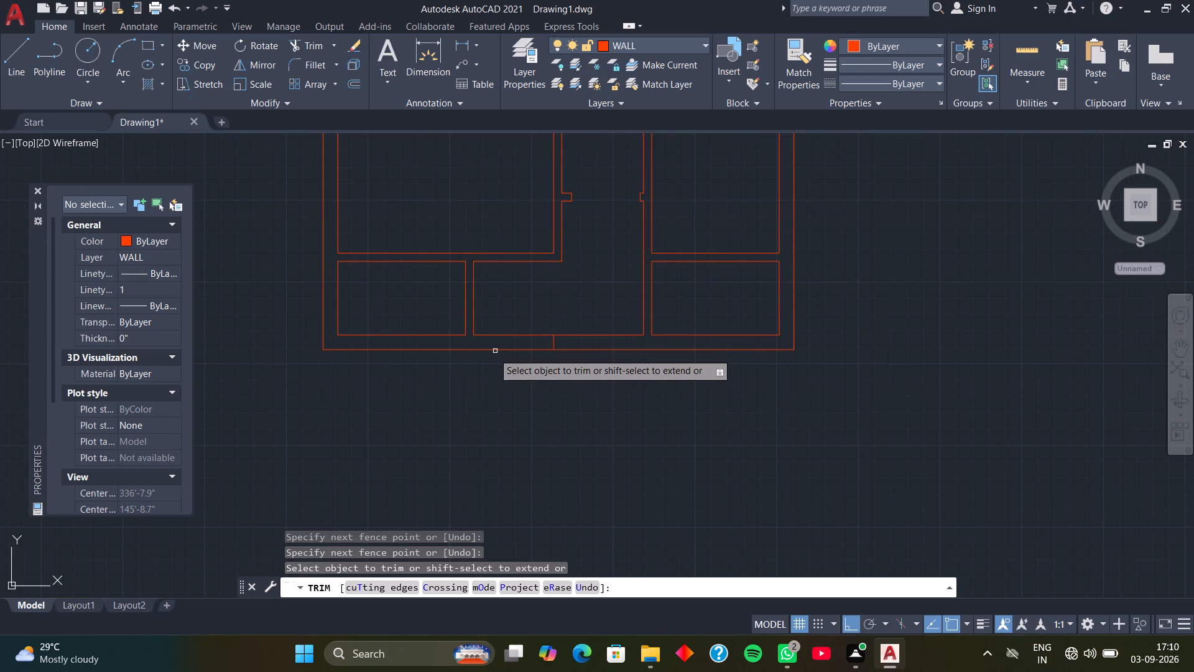
pyautogui.scroll(2, 480, 325)
pyautogui.moveTo(480, 325); pyautogui.dragTo(481, 376, button='middle')
pyautogui.scroll(1, 481, 368)
pyautogui.moveTo(481, 376); pyautogui.dragTo(497, 383, button='middle')
pyautogui.scroll(-1, 497, 383)
pyautogui.moveTo(497, 383); pyautogui.dragTo(490, 409, button='middle')
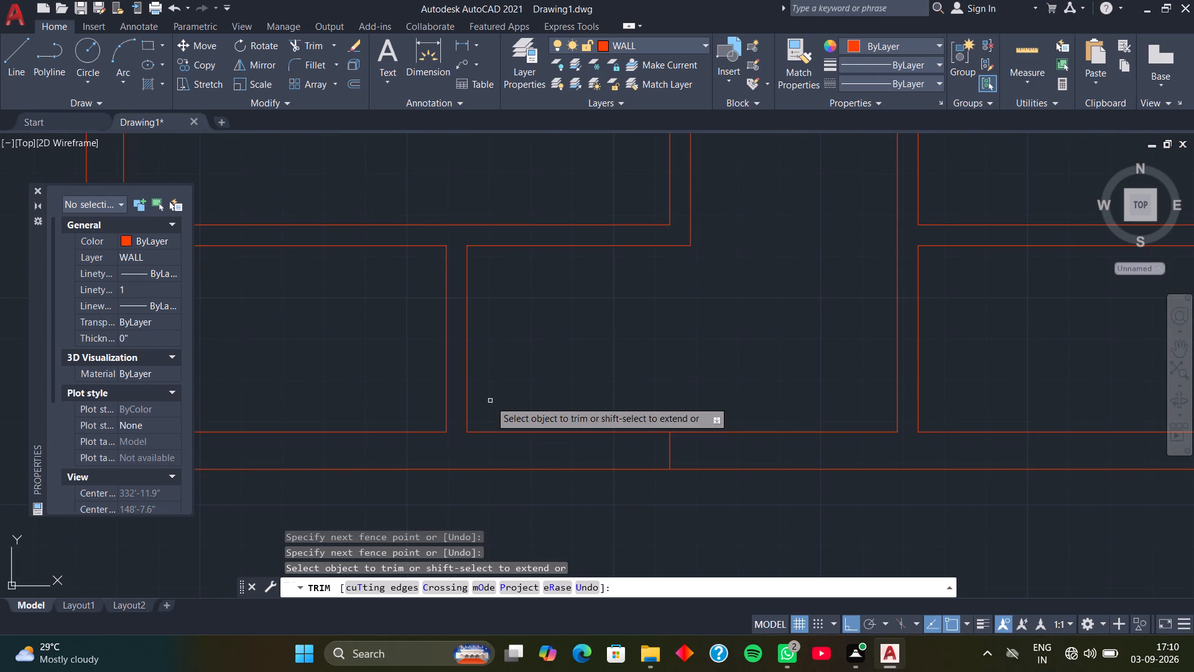
pyautogui.press('space')
# Draw a line across the lower end of the vertical partition between the lower-left room and the central space.
pyautogui.write('L')
pyautogui.press('space')
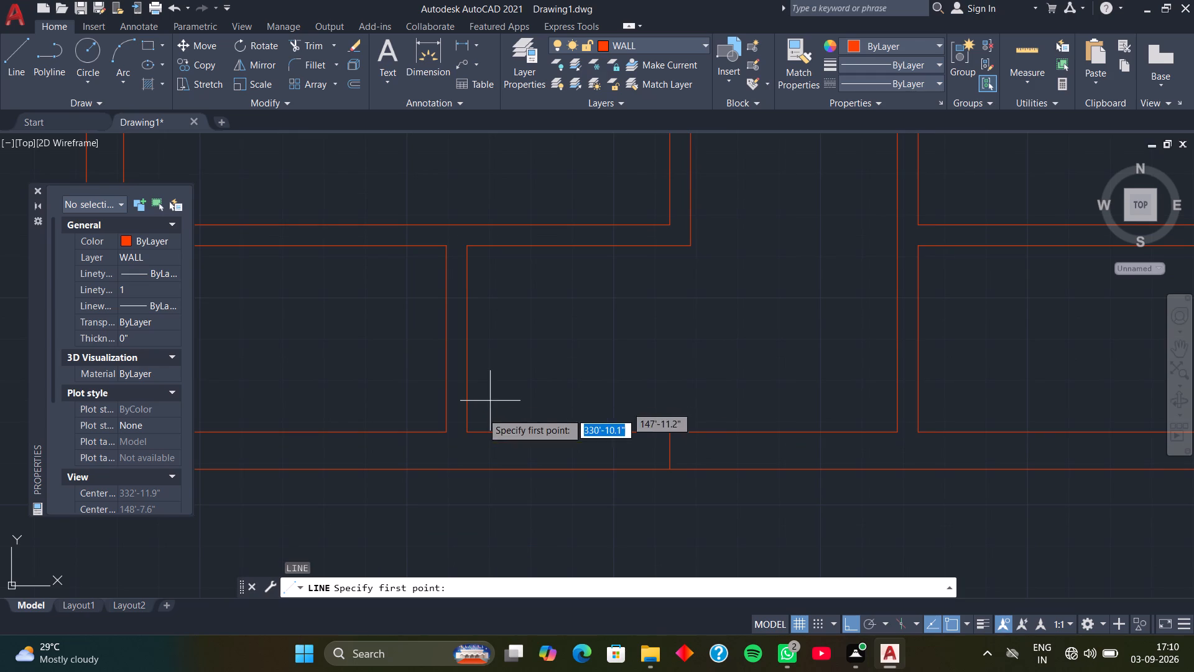
pyautogui.click(463, 432)
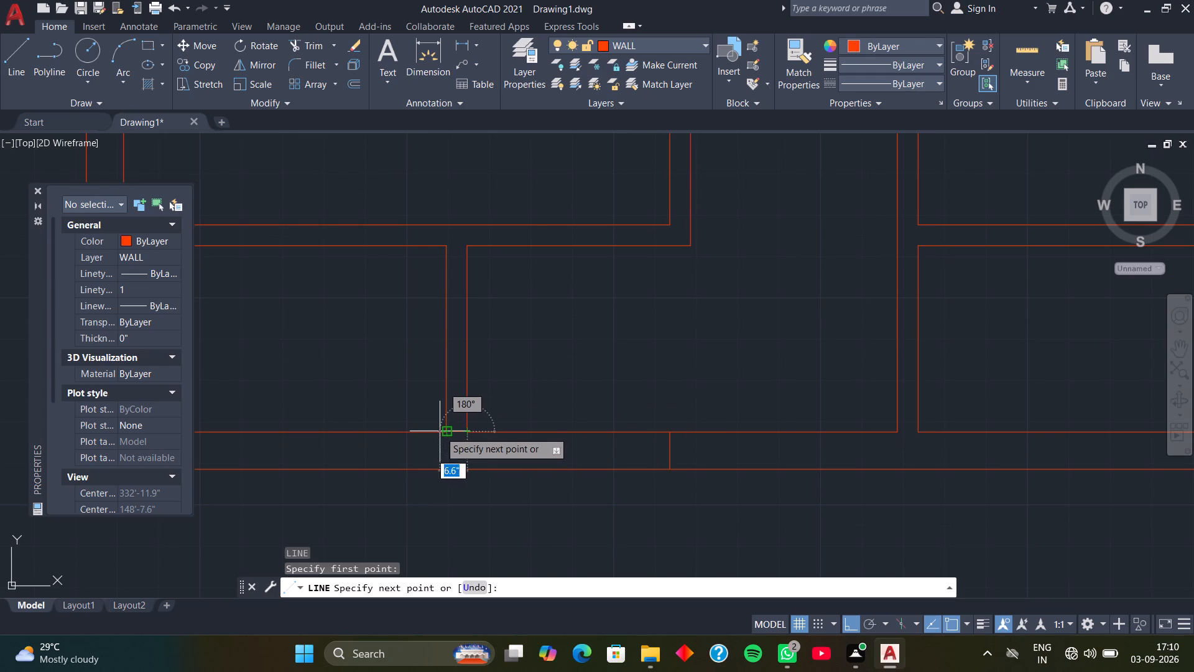
pyautogui.click(445, 431)
pyautogui.press('space')
# Move the new jamb line 3" up along the vertical partition.
pyautogui.click(450, 431)
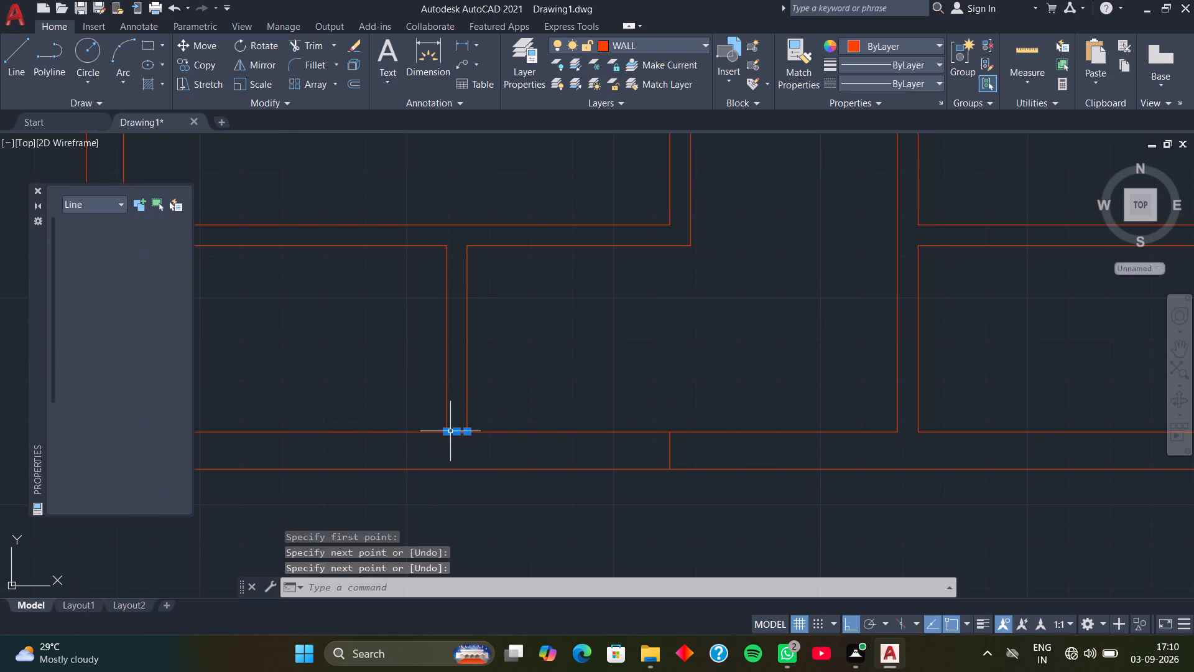
pyautogui.write('M')
pyautogui.press('space')
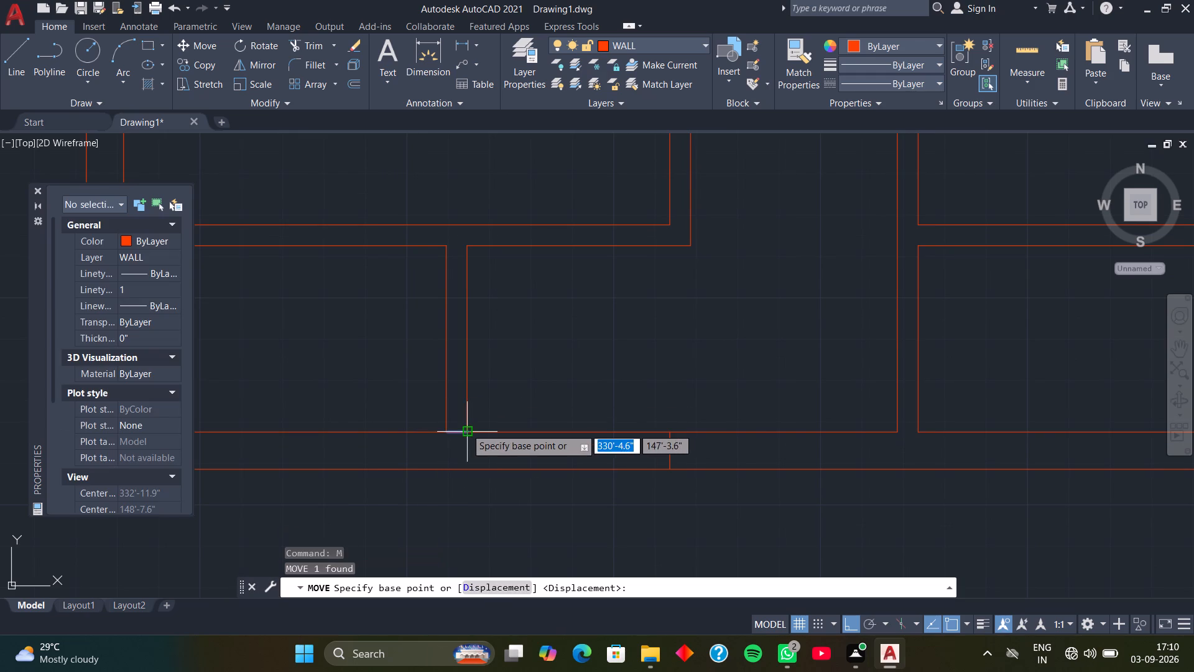
pyautogui.click(466, 428)
pyautogui.press('3')
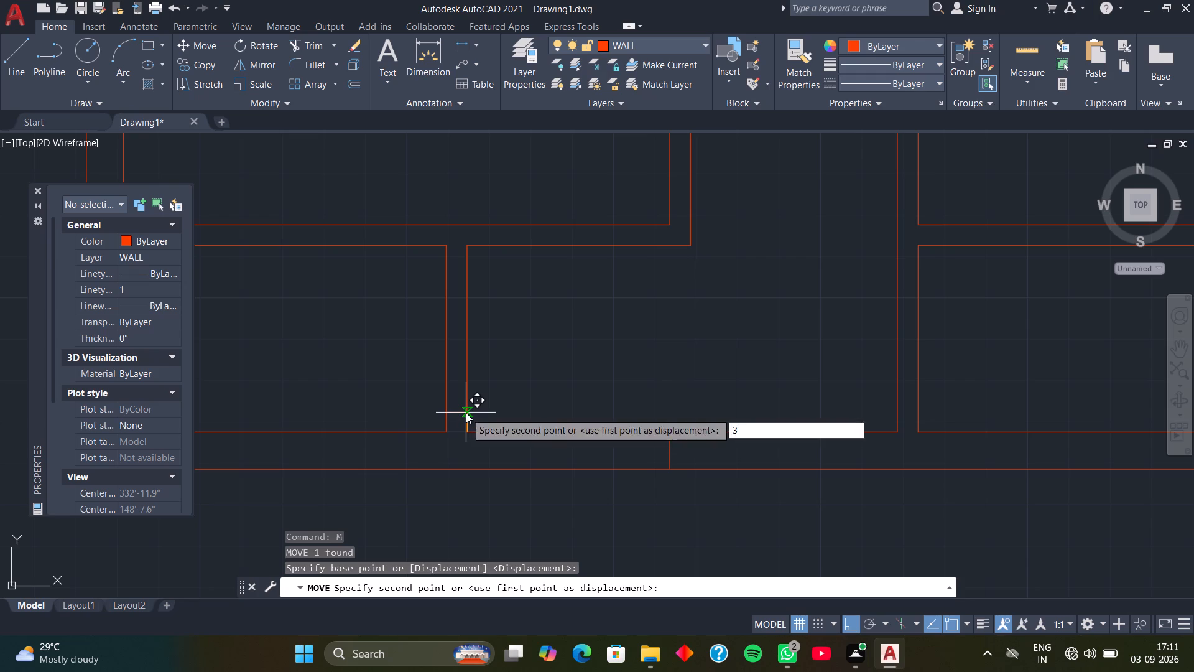
pyautogui.press('Return')
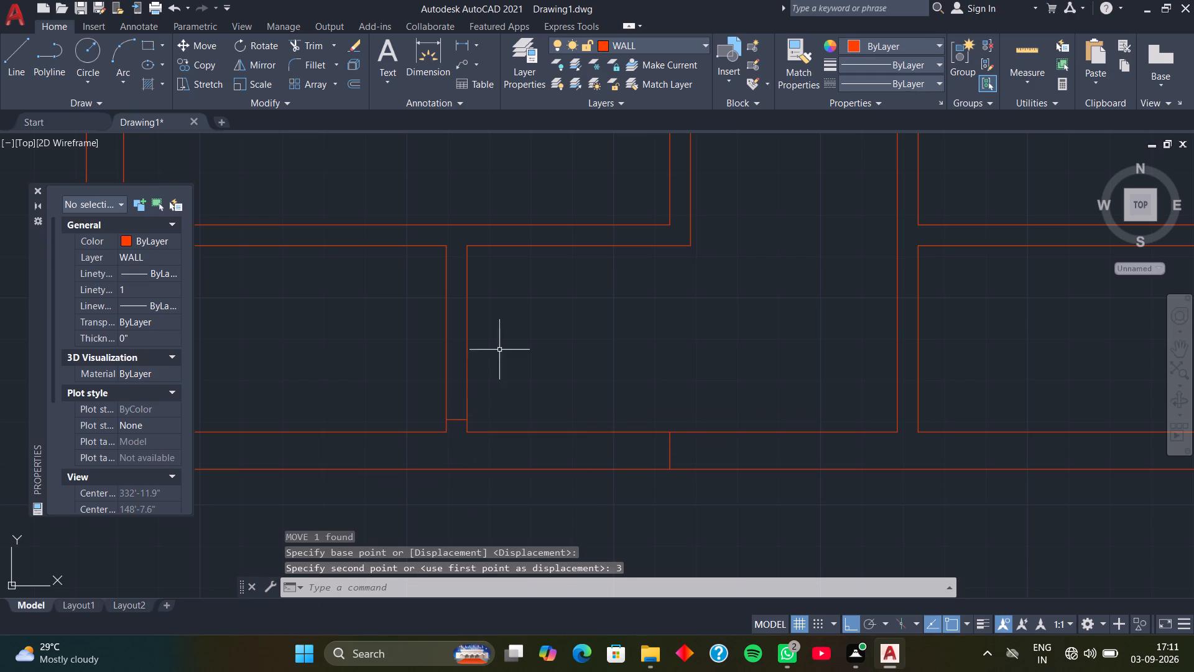
# Copy the jamb line 3' up the same partition to mark the other side of the door opening.
pyautogui.click(460, 421)
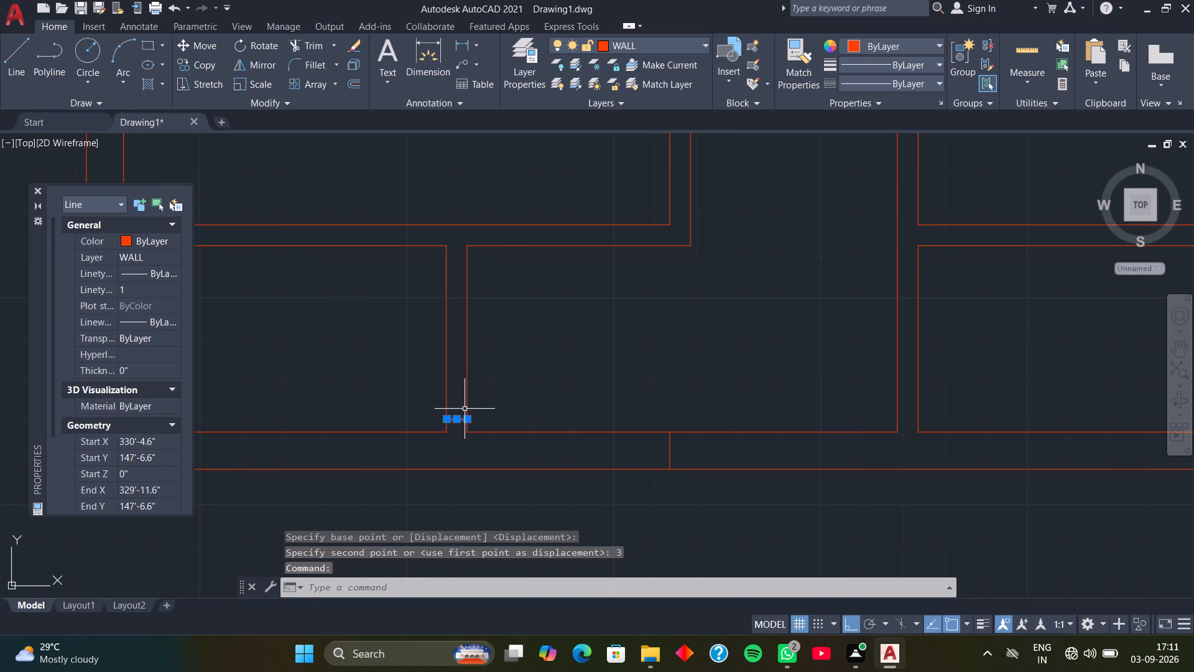
pyautogui.write('CO')
pyautogui.press('space')
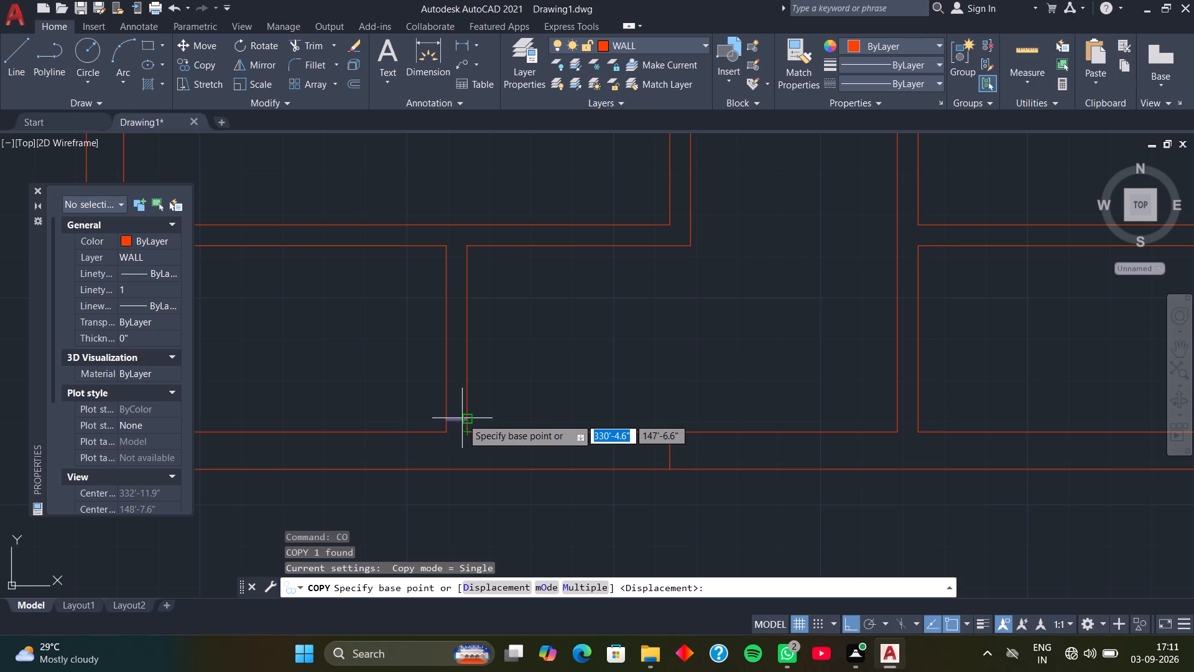
pyautogui.click(462, 418)
pyautogui.write("3'")
pyautogui.press('Return')
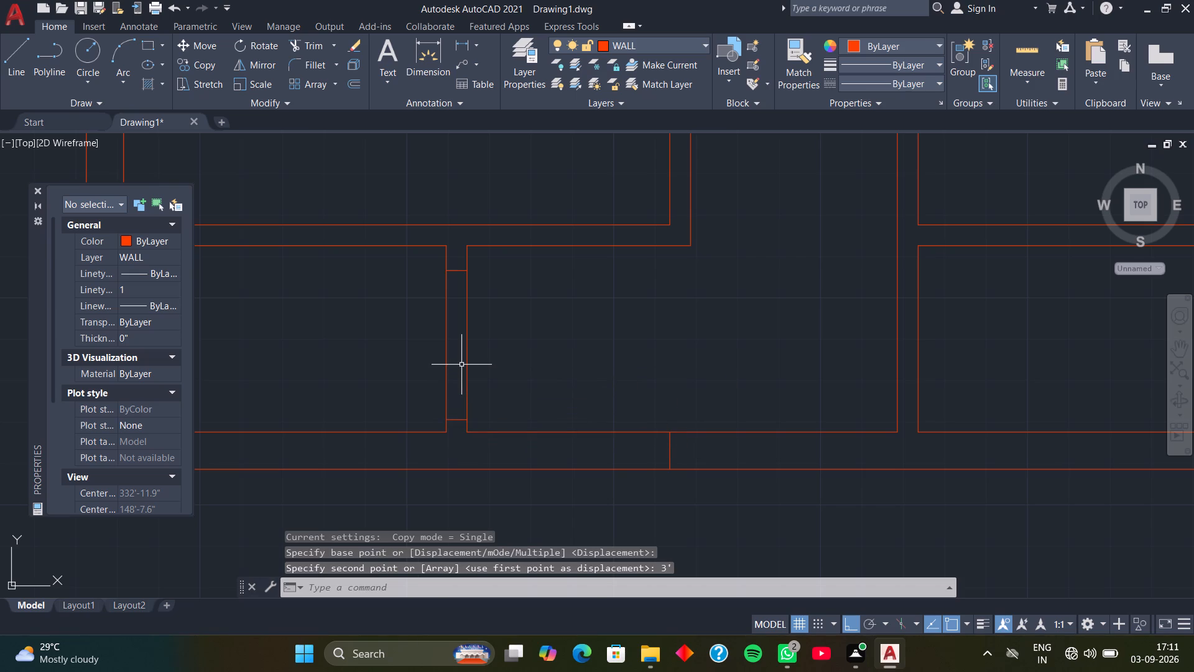
# Trim both lines of the vertical partition between its two jamb lines to cut the door opening.
pyautogui.write('TR')
pyautogui.press('space')
pyautogui.moveTo(482, 327); pyautogui.dragTo(334, 355)
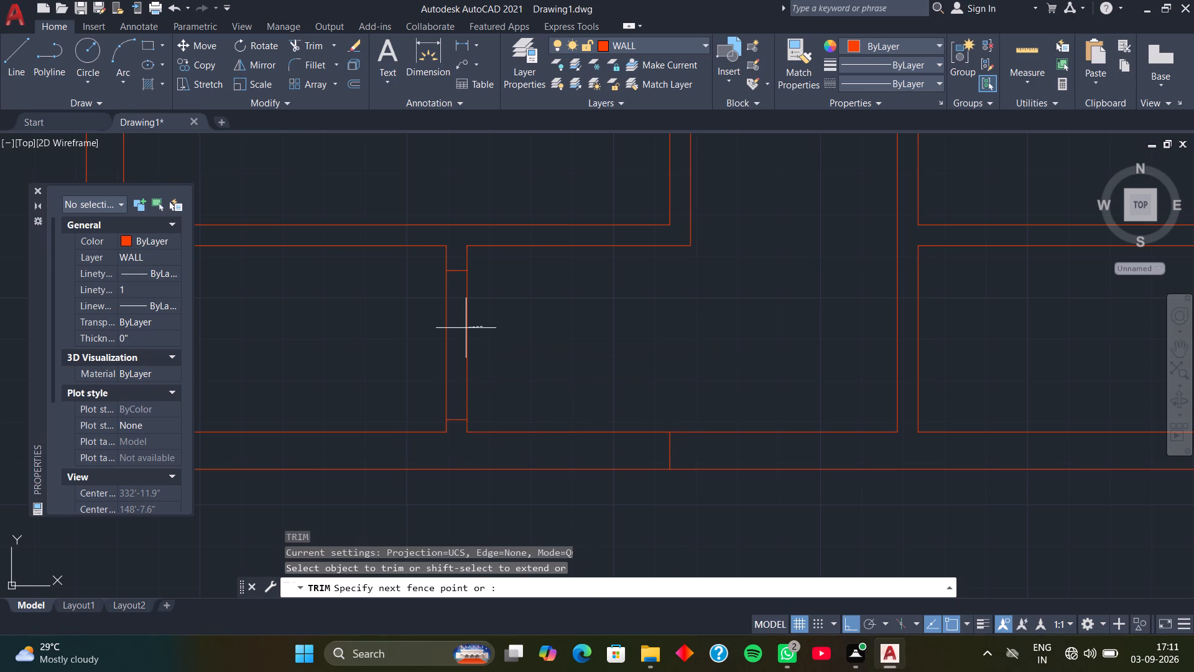
pyautogui.moveTo(334, 355); pyautogui.dragTo(333, 355)
pyautogui.press('space')
# Draw a line across the horizontal wall below the upper-left room, straight down from the room's lower-right inner corner.
pyautogui.scroll(-2, 583, 306)
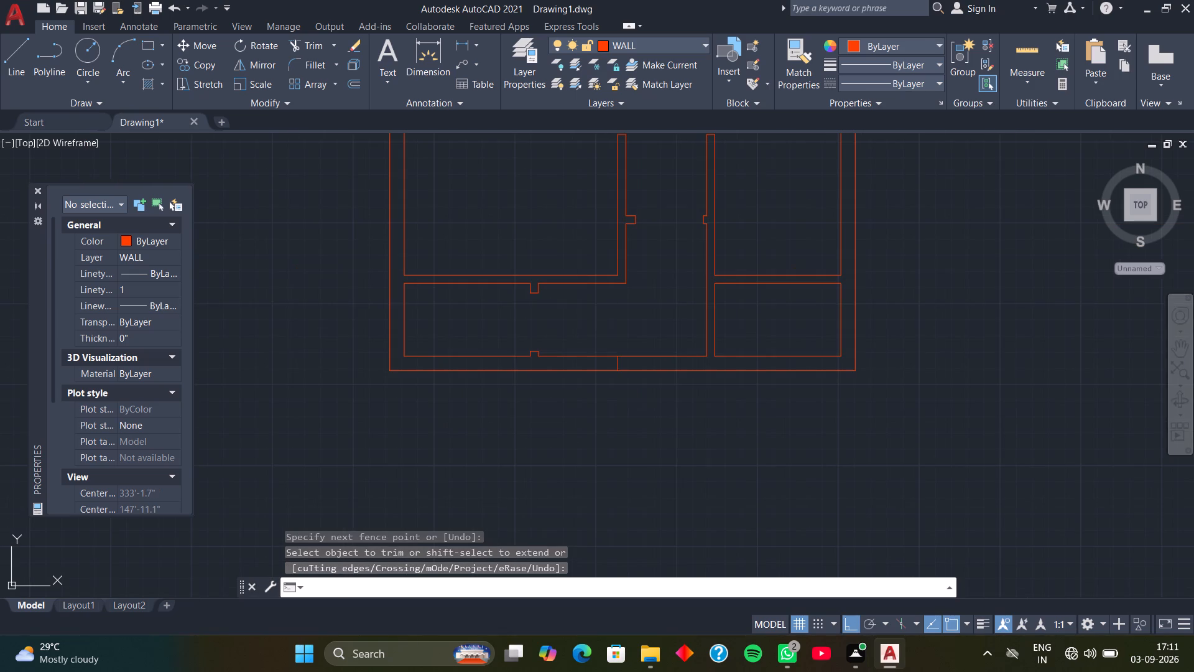
pyautogui.moveTo(586, 268); pyautogui.dragTo(532, 375, button='middle')
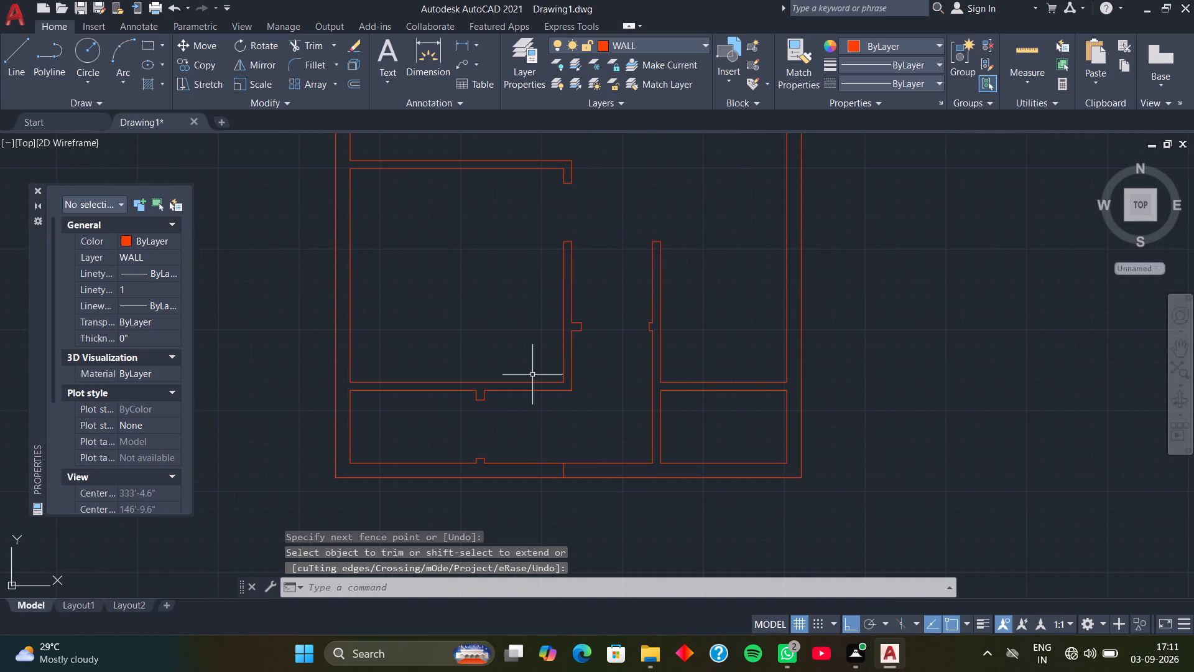
pyautogui.moveTo(532, 375); pyautogui.dragTo(547, 368, button='middle')
pyautogui.scroll(1, 547, 368)
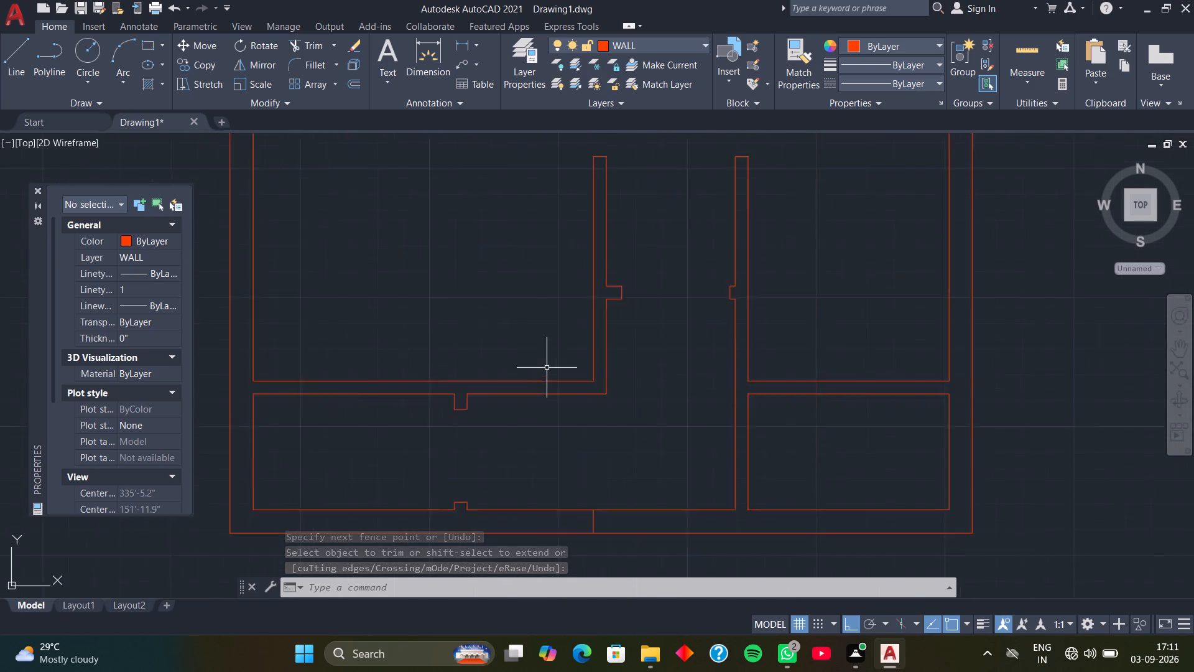
pyautogui.scroll(2, 547, 368)
pyautogui.moveTo(544, 373); pyautogui.dragTo(471, 346, button='middle')
pyautogui.write('L')
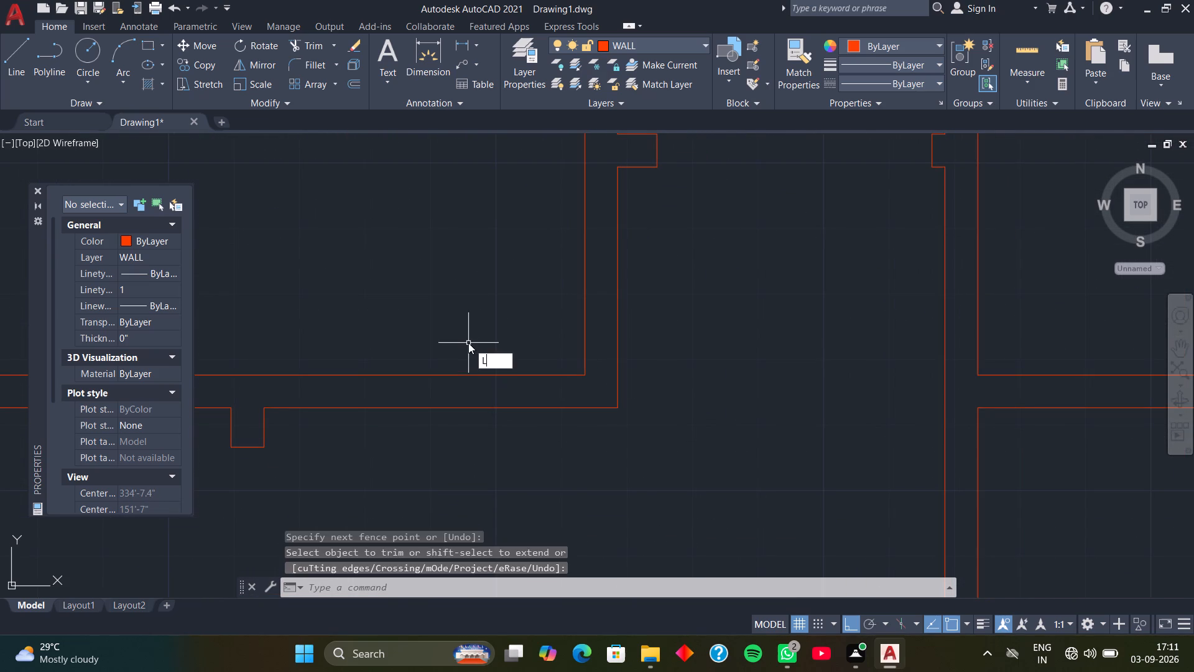
pyautogui.press('space')
pyautogui.click(582, 373)
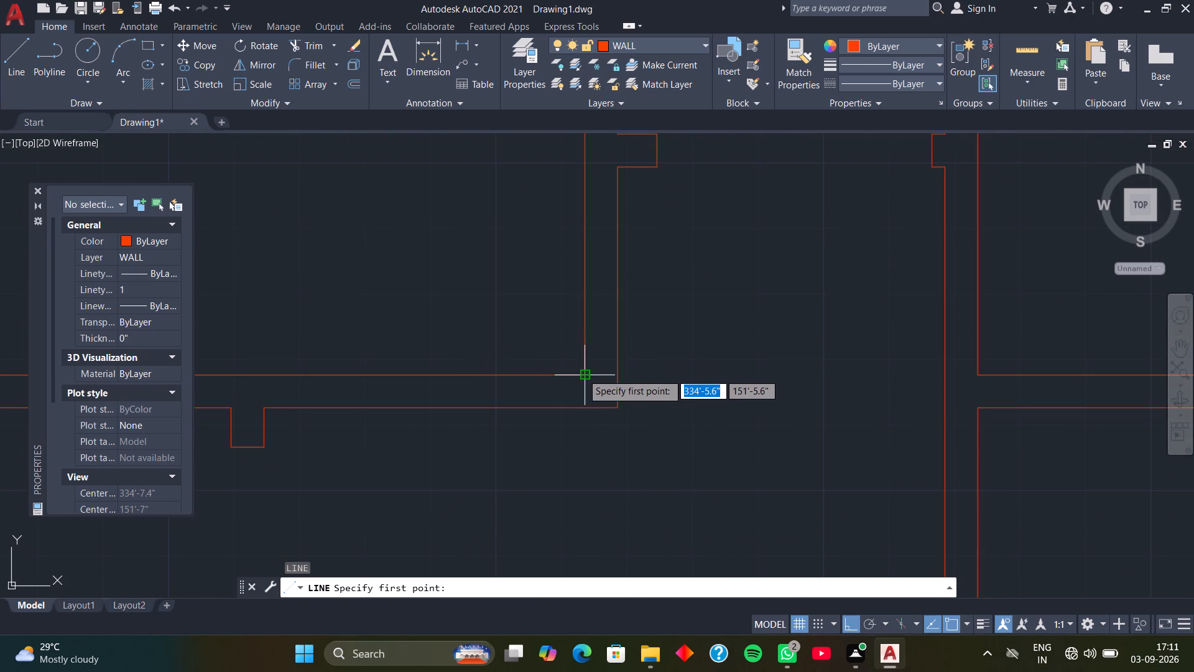
pyautogui.click(586, 405)
pyautogui.press('space')
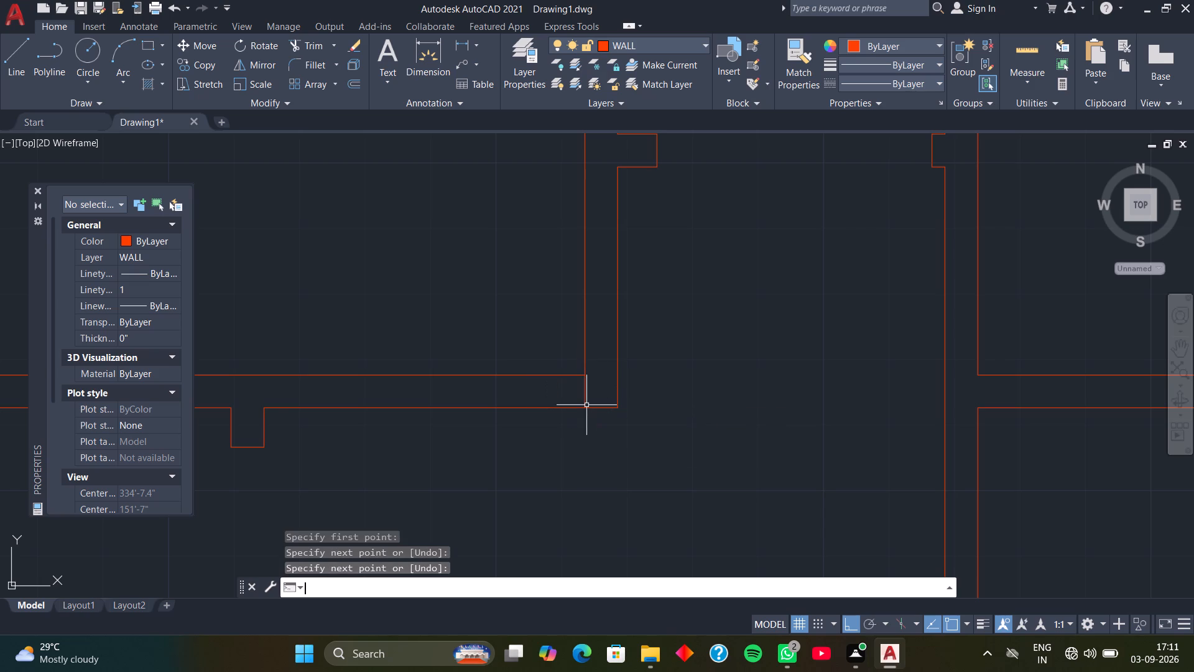
# Move that jamb line 9" left along the horizontal wall, away from the room corner.
pyautogui.click(583, 390)
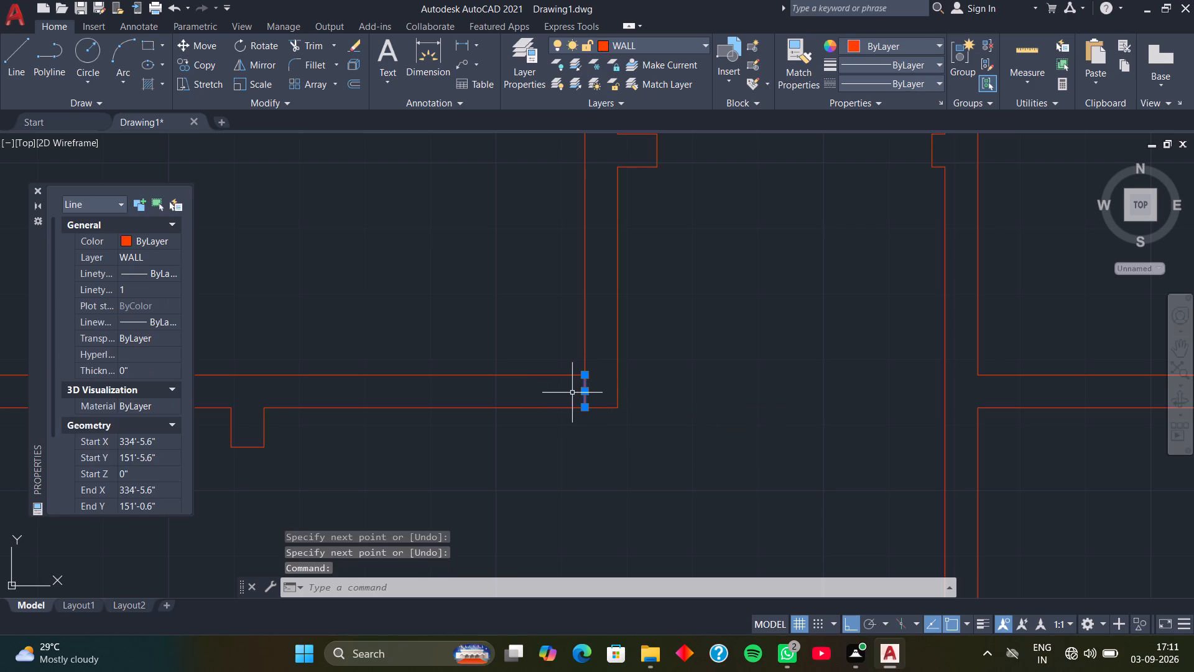
pyautogui.write('M')
pyautogui.press('space')
pyautogui.click(588, 408)
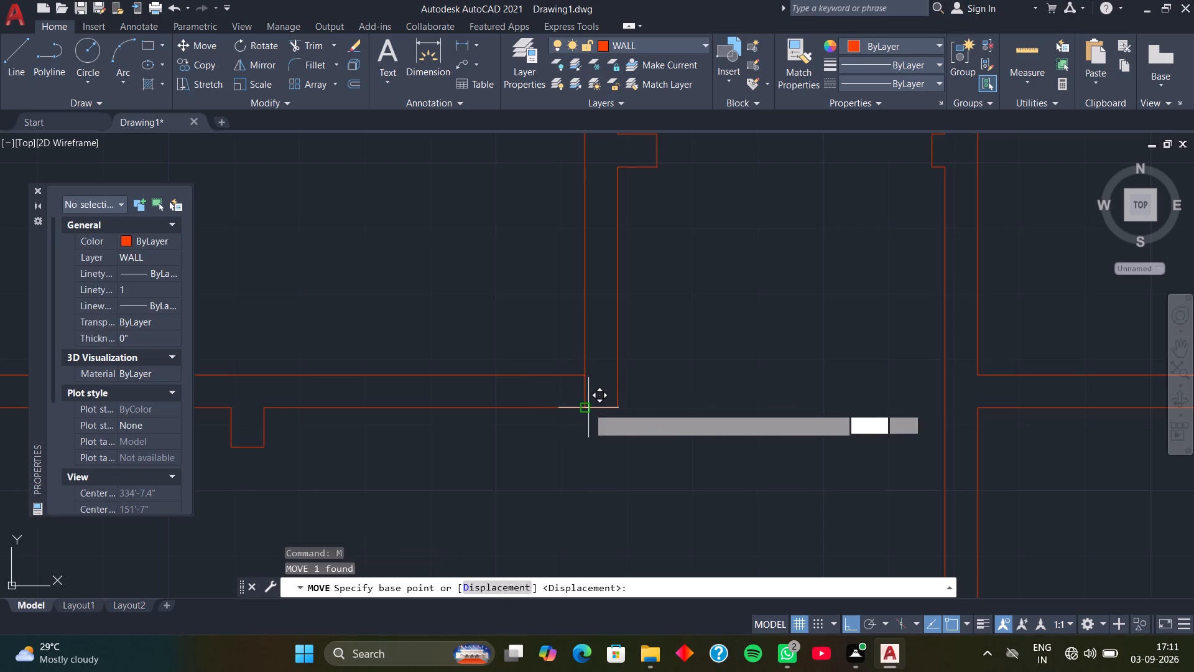
pyautogui.press('9')
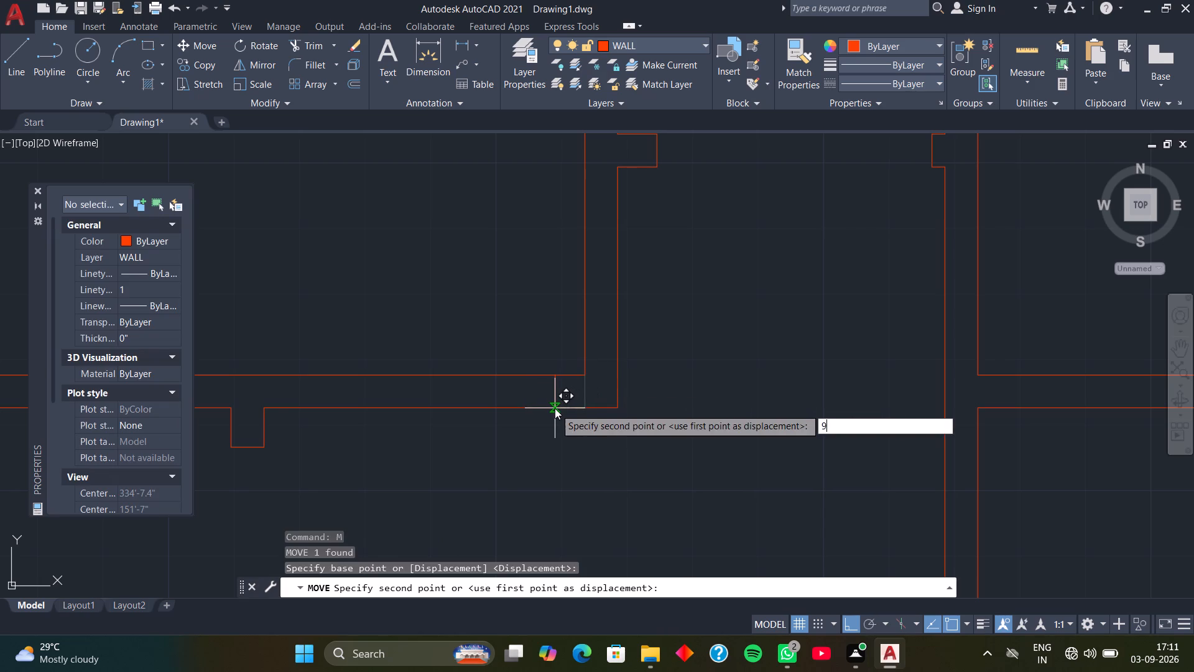
pyautogui.press('Return')
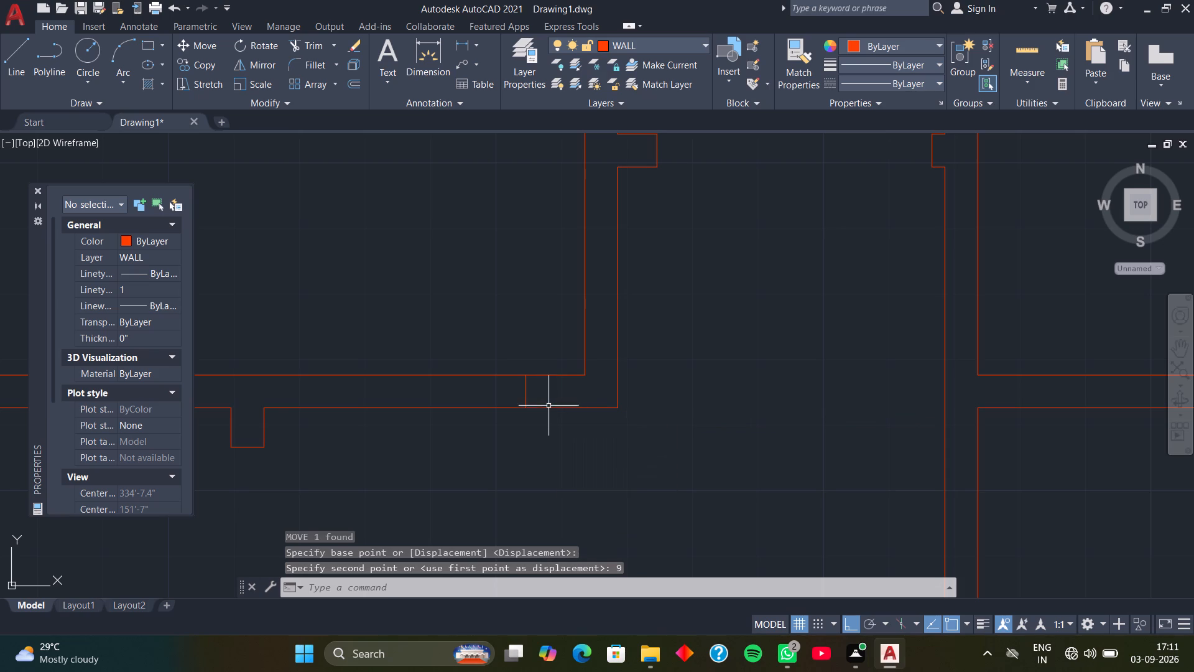
# Copy the jamb line 3' left along the horizontal wall to mark the other side of the opening.
pyautogui.click(527, 393)
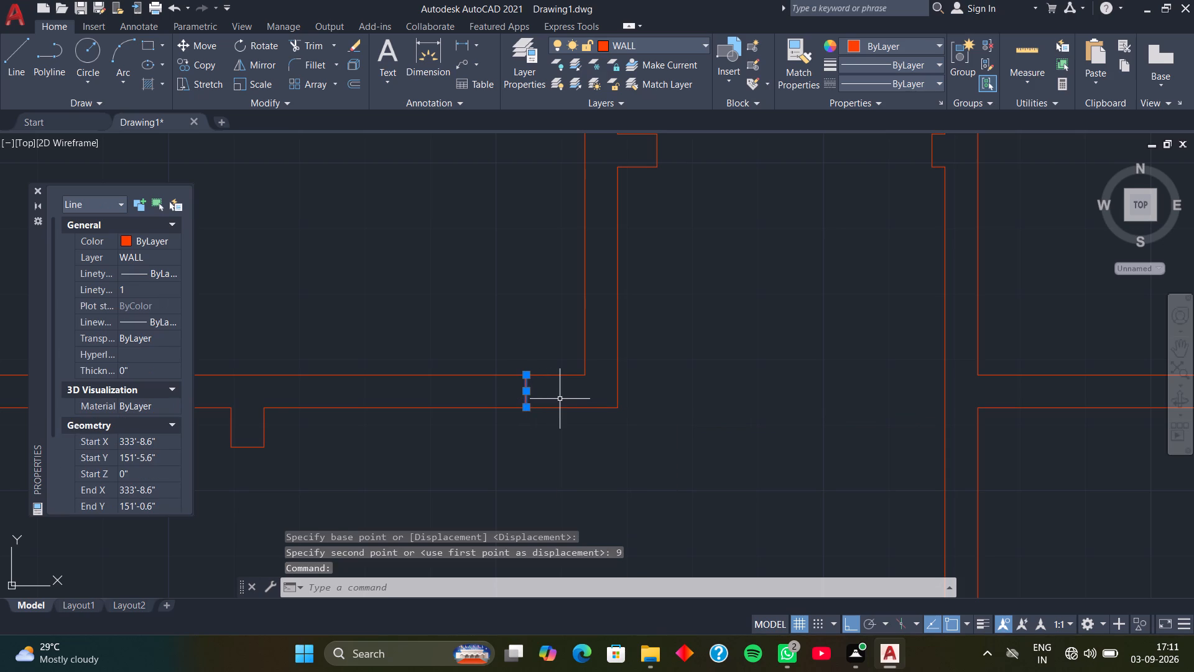
pyautogui.press('c')
pyautogui.write('O')
pyautogui.press('space')
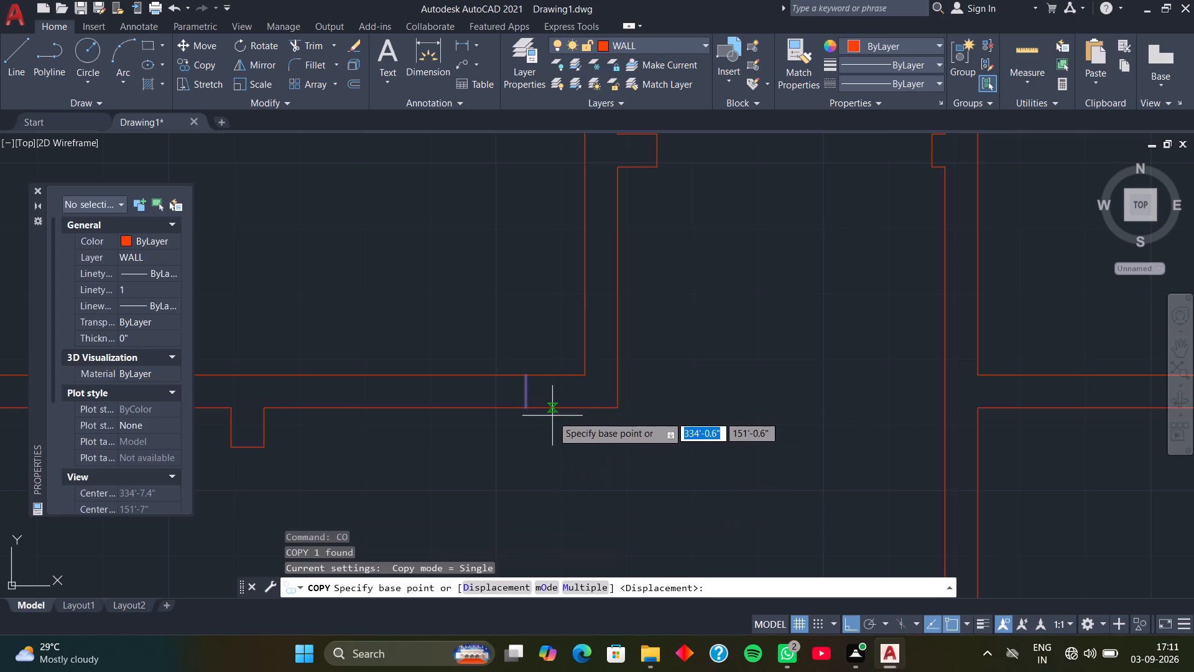
pyautogui.click(530, 407)
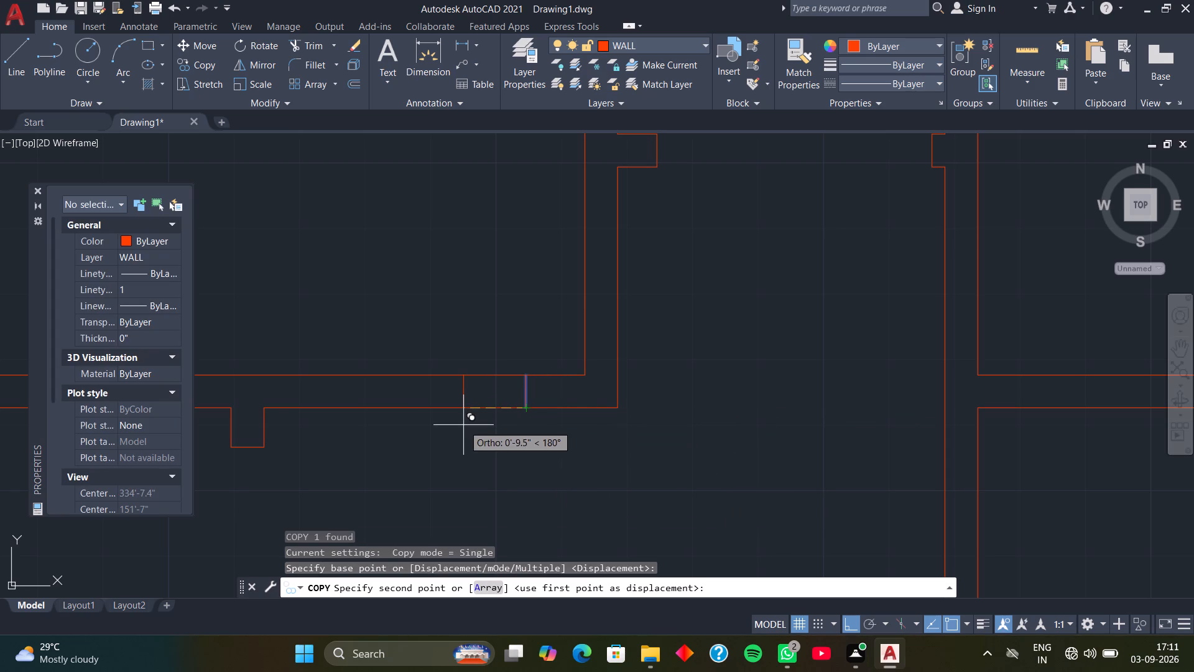
pyautogui.write("3'")
pyautogui.press('Return')
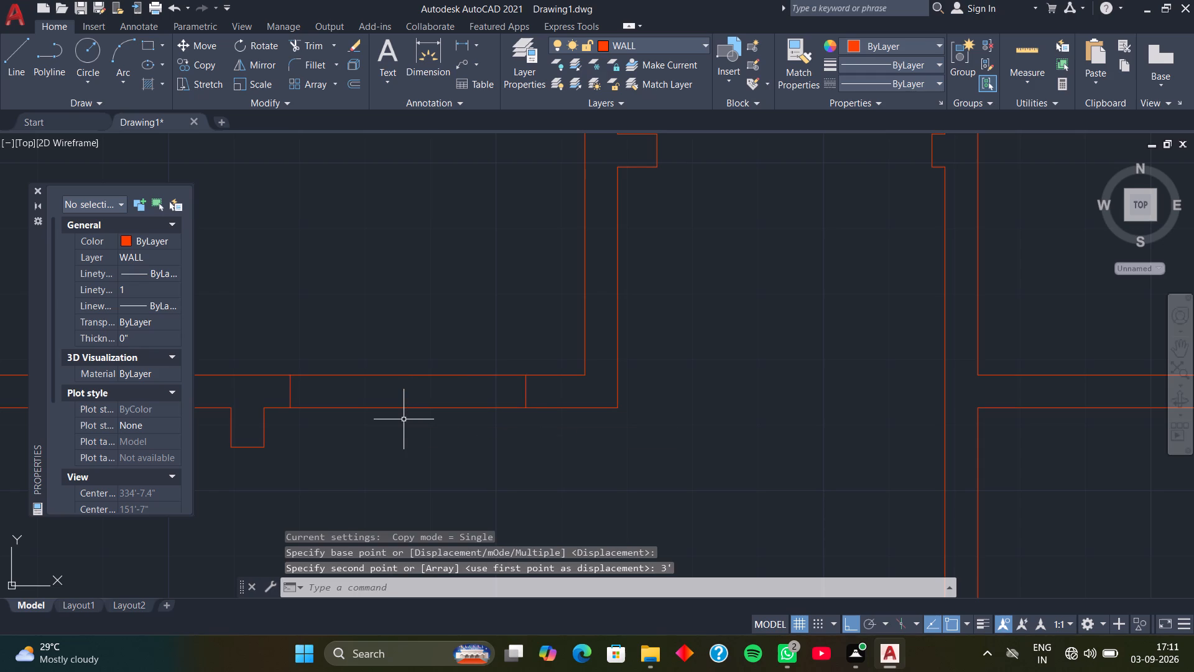
# Trim both lines of the horizontal wall between its two jamb lines to cut the upper-left room's door opening.
pyautogui.write('TR')
pyautogui.press('space')
pyautogui.moveTo(389, 353); pyautogui.dragTo(392, 442)
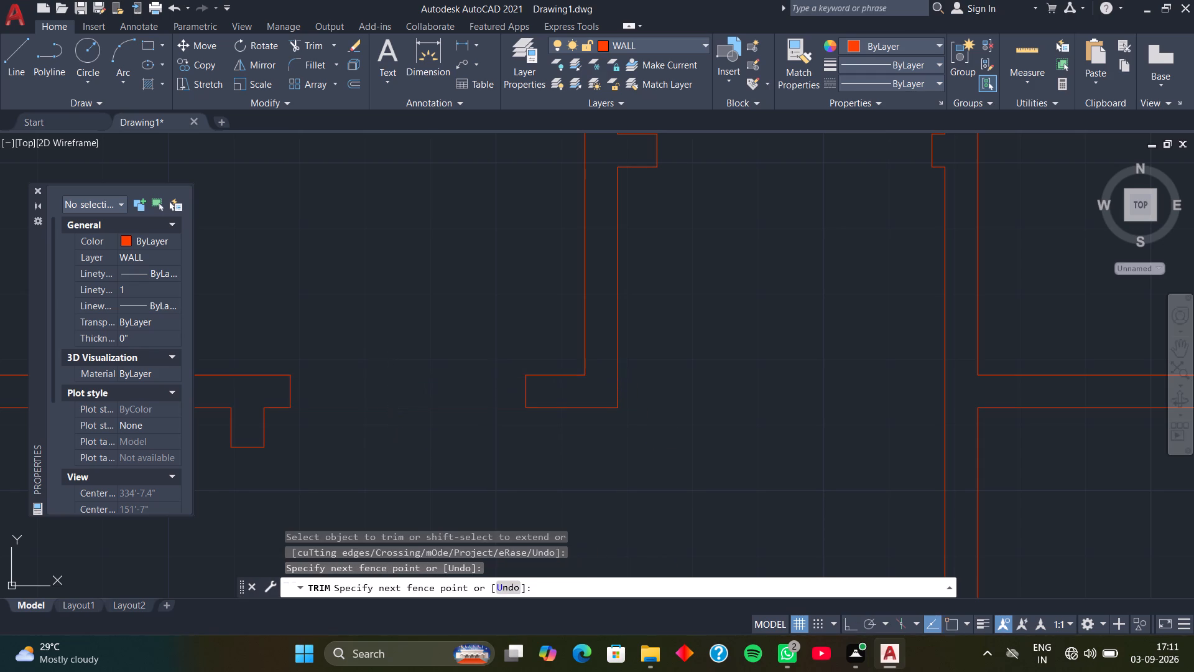
pyautogui.scroll(-2, 390, 429)
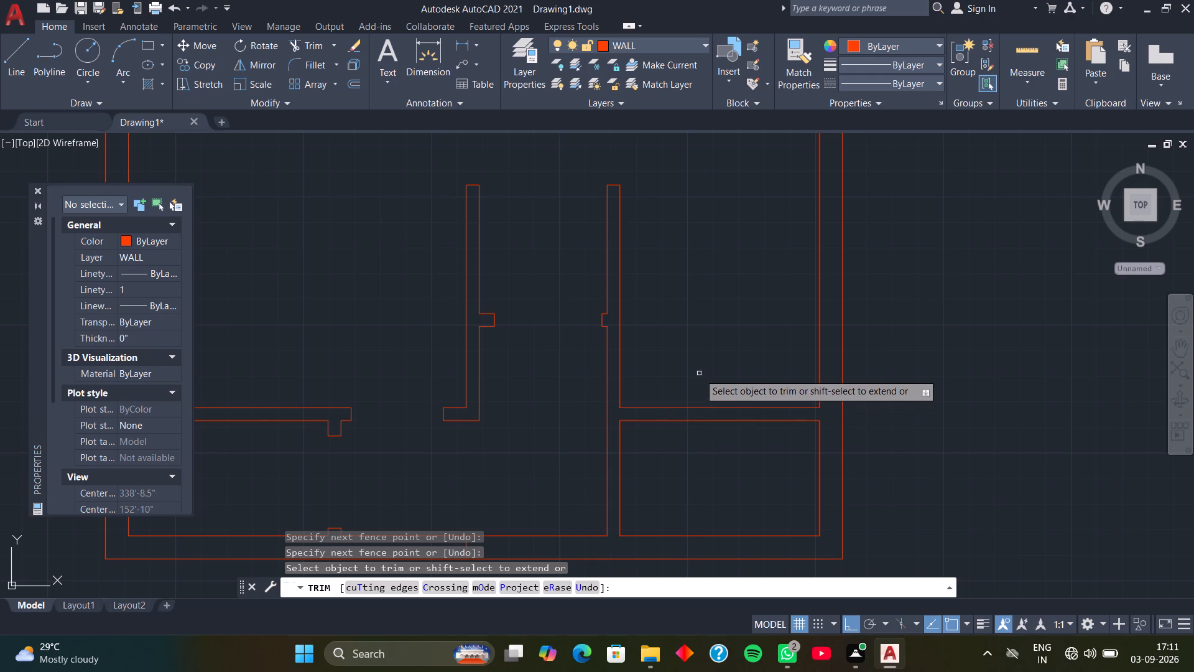
pyautogui.moveTo(699, 373); pyautogui.dragTo(605, 376, button='middle')
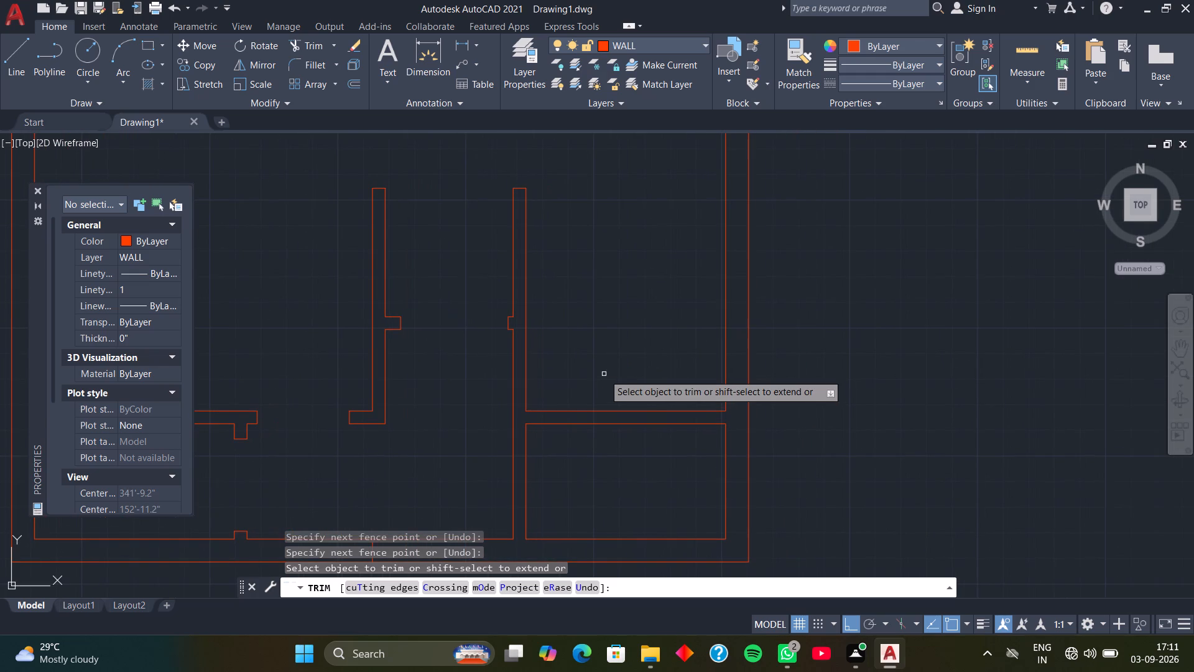
pyautogui.scroll(2, 597, 386)
pyautogui.press('space')
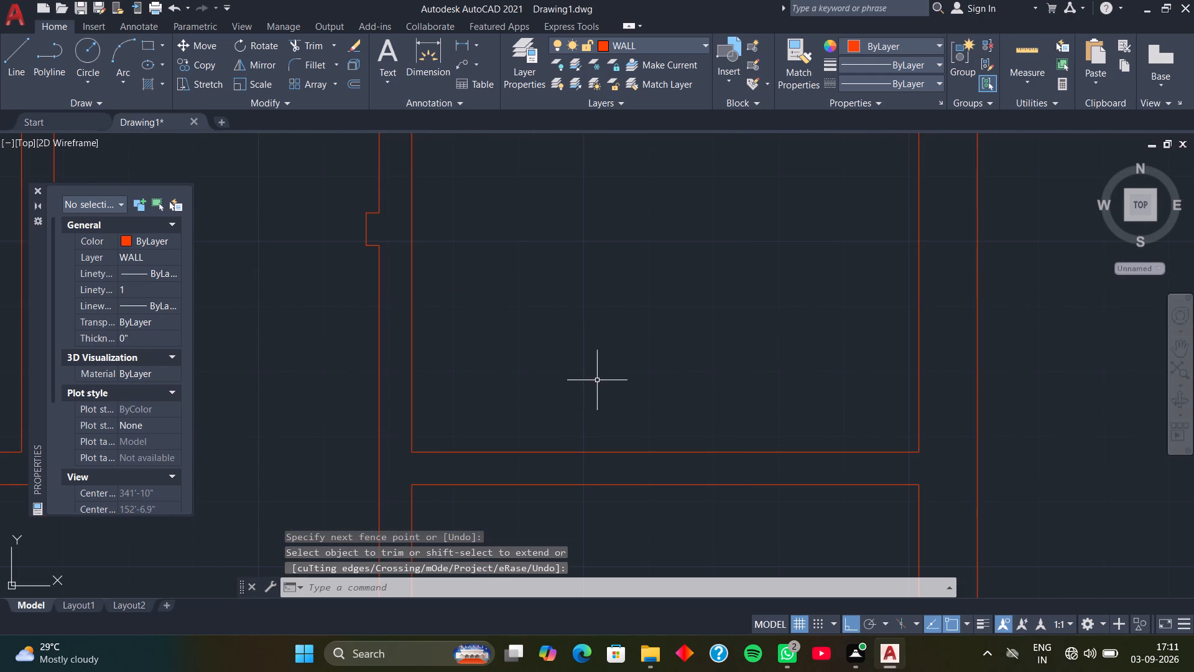
# Draw a line across the left end of the horizontal wall separating the two right-hand rooms.
pyautogui.write('L')
pyautogui.press('space')
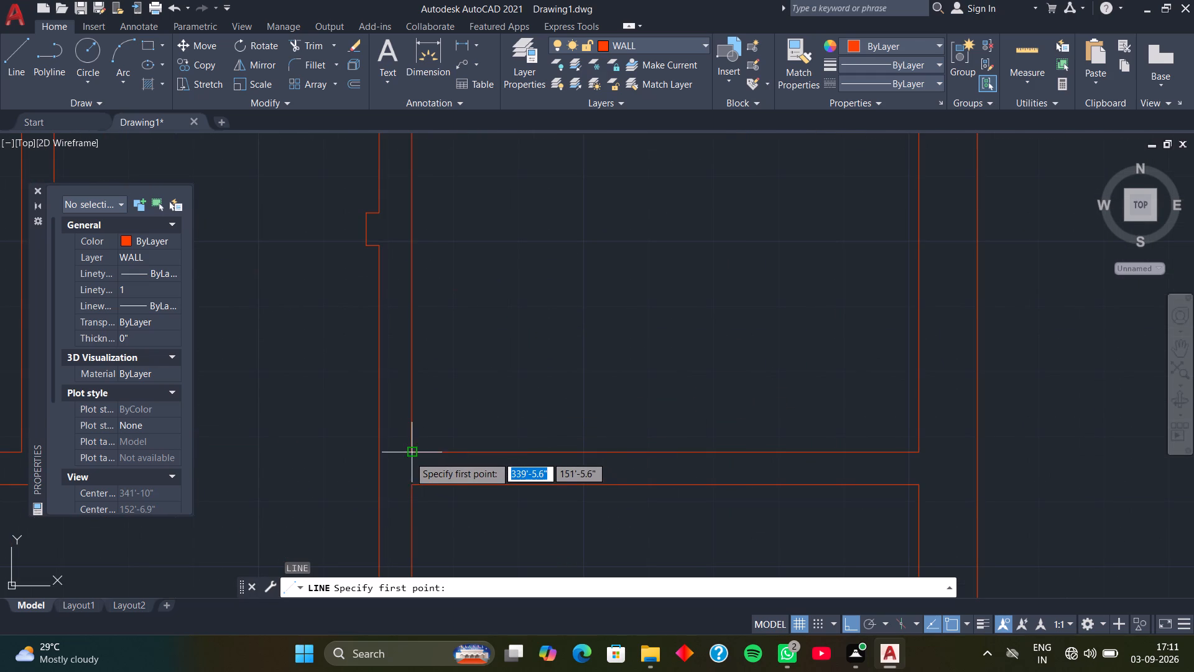
pyautogui.click(410, 455)
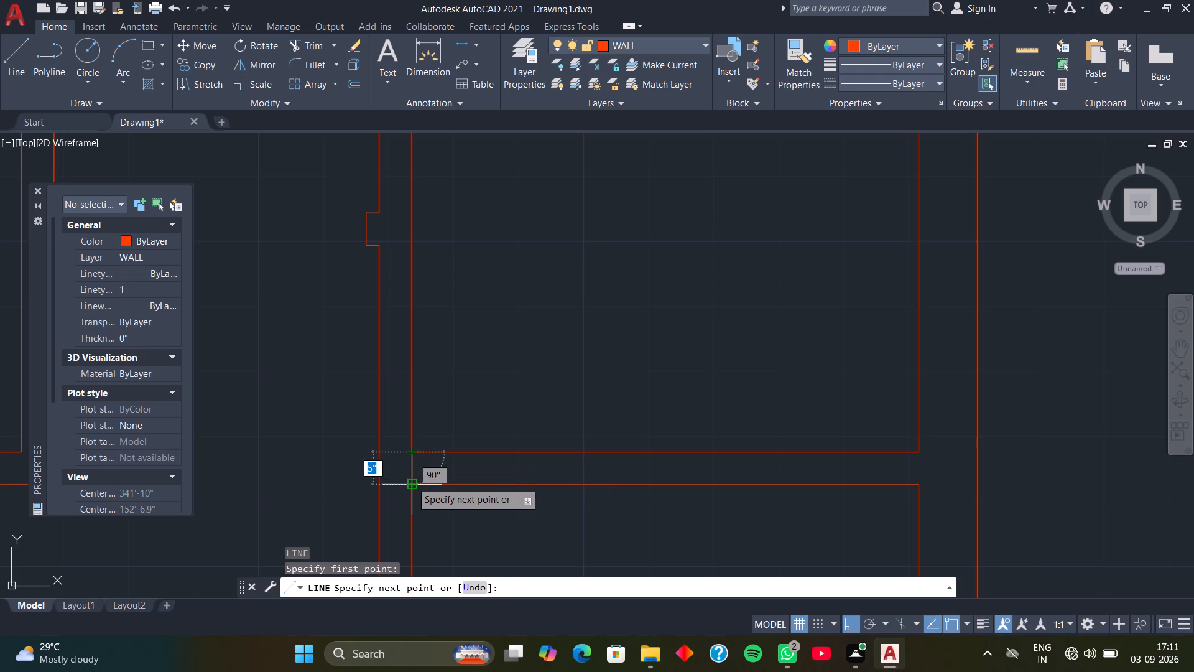
pyautogui.click(411, 487)
pyautogui.press('space')
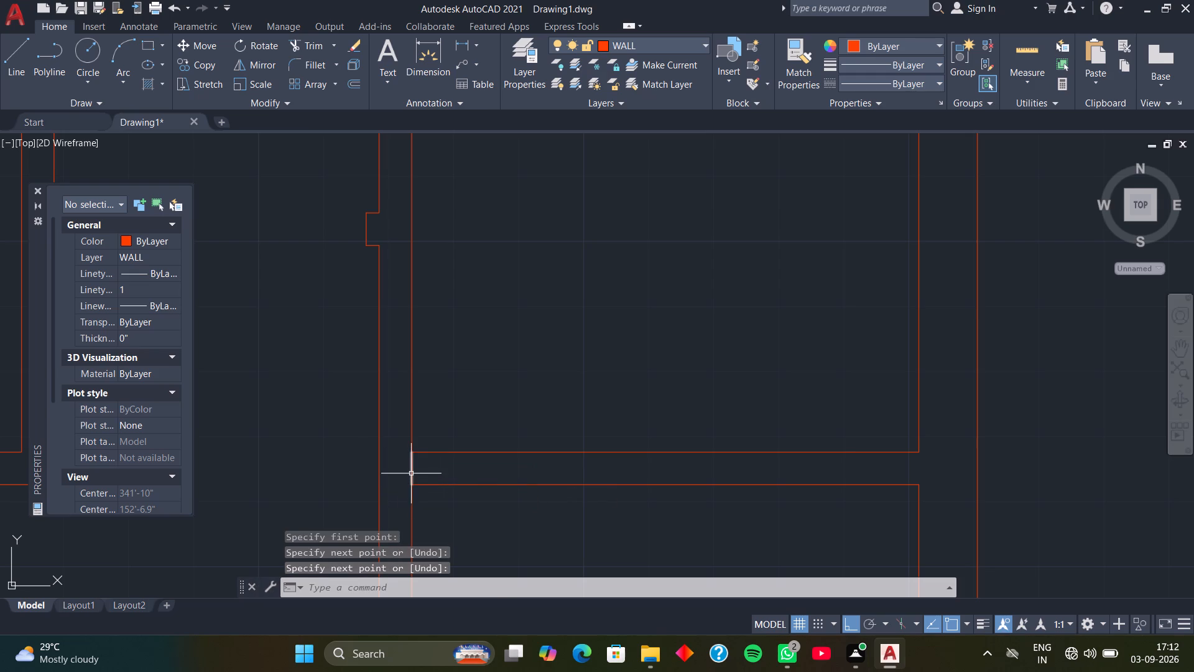
# Move the new jamb line 1' right along the horizontal wall separating the two right-hand rooms.
pyautogui.click(411, 474)
pyautogui.write('M')
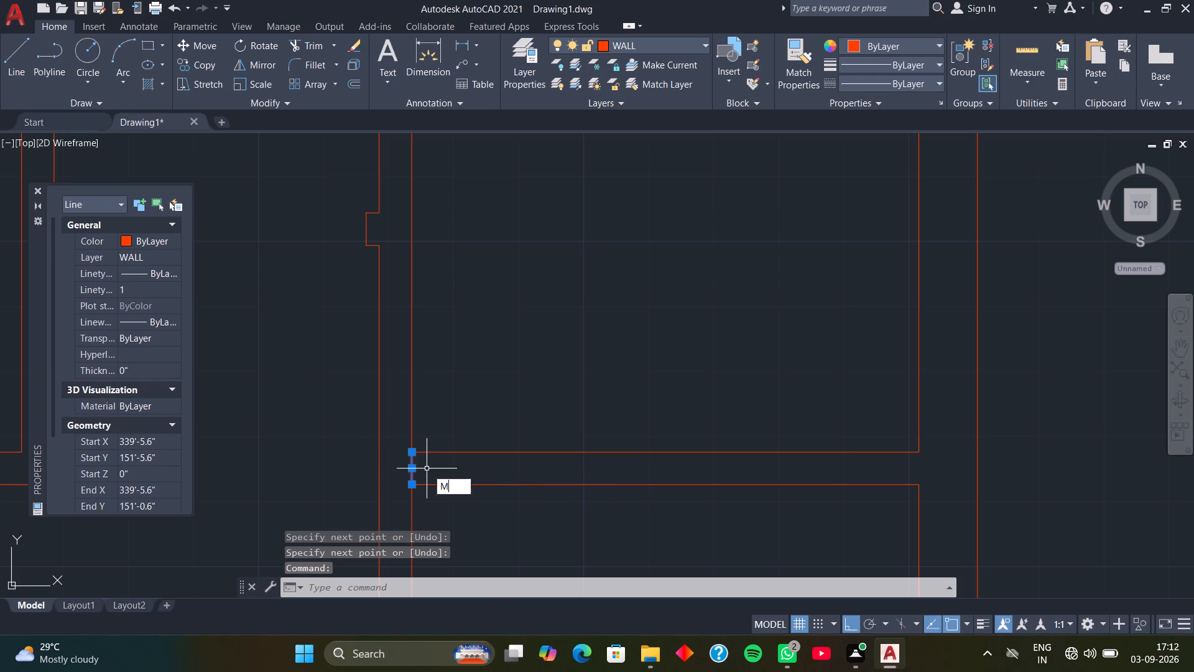
pyautogui.press('space')
pyautogui.click(415, 485)
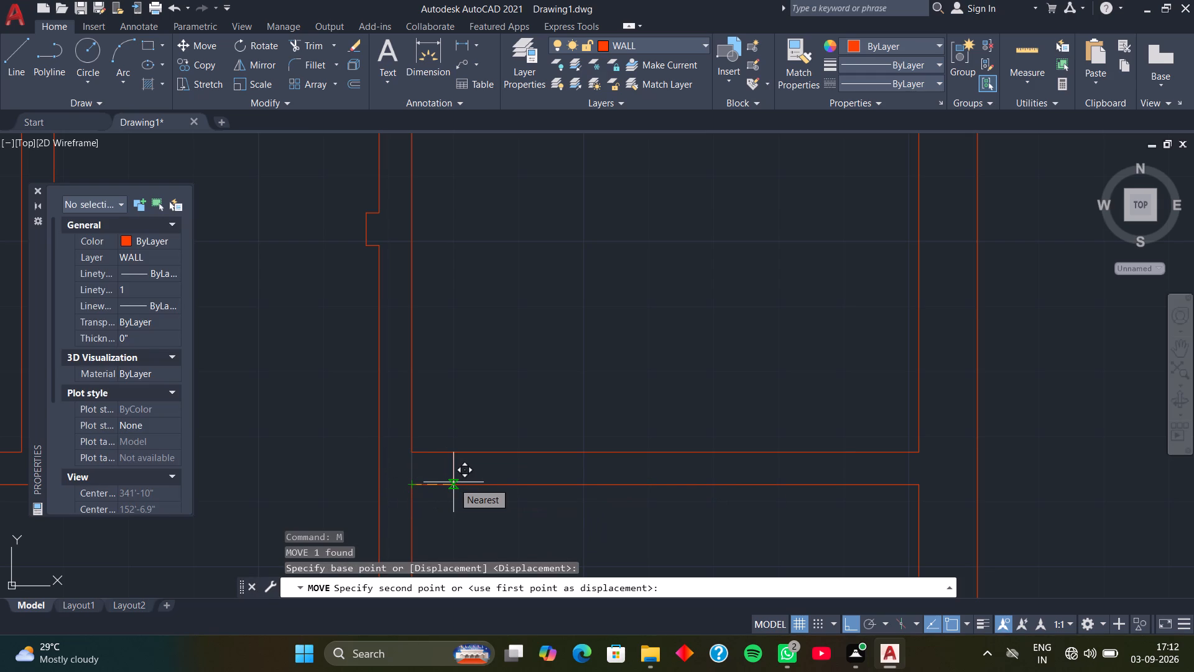
pyautogui.write("1'")
pyautogui.press('Return')
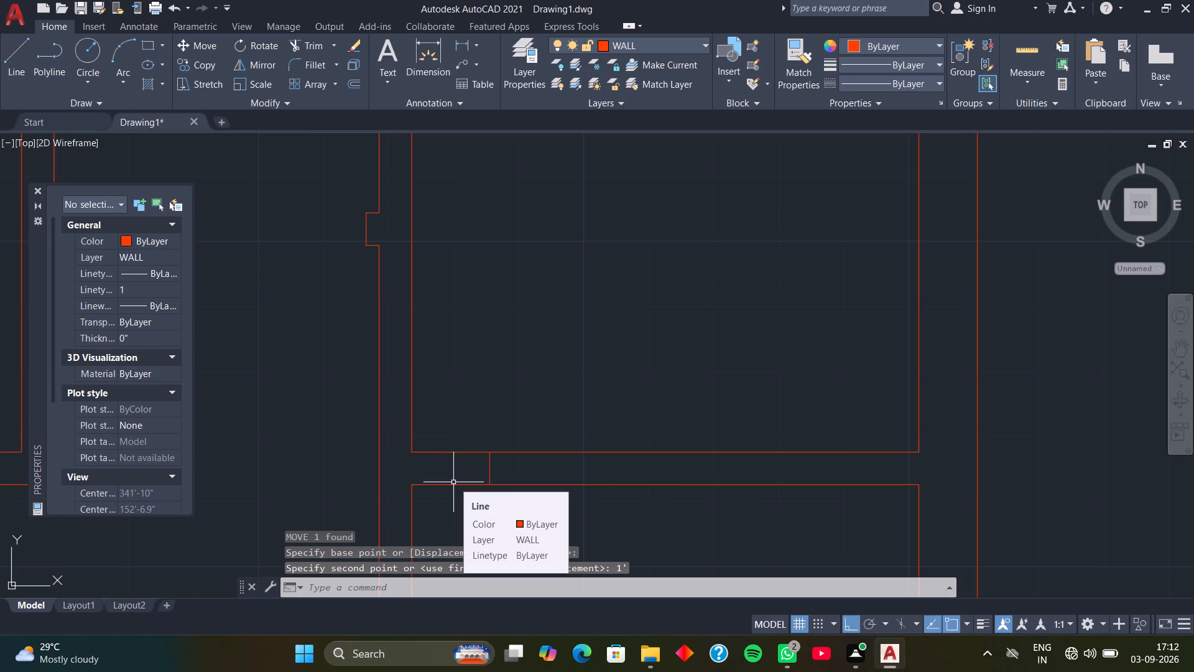
# Move the same jamb line 6" back left toward the room corner.
pyautogui.click(493, 474)
pyautogui.click(489, 474)
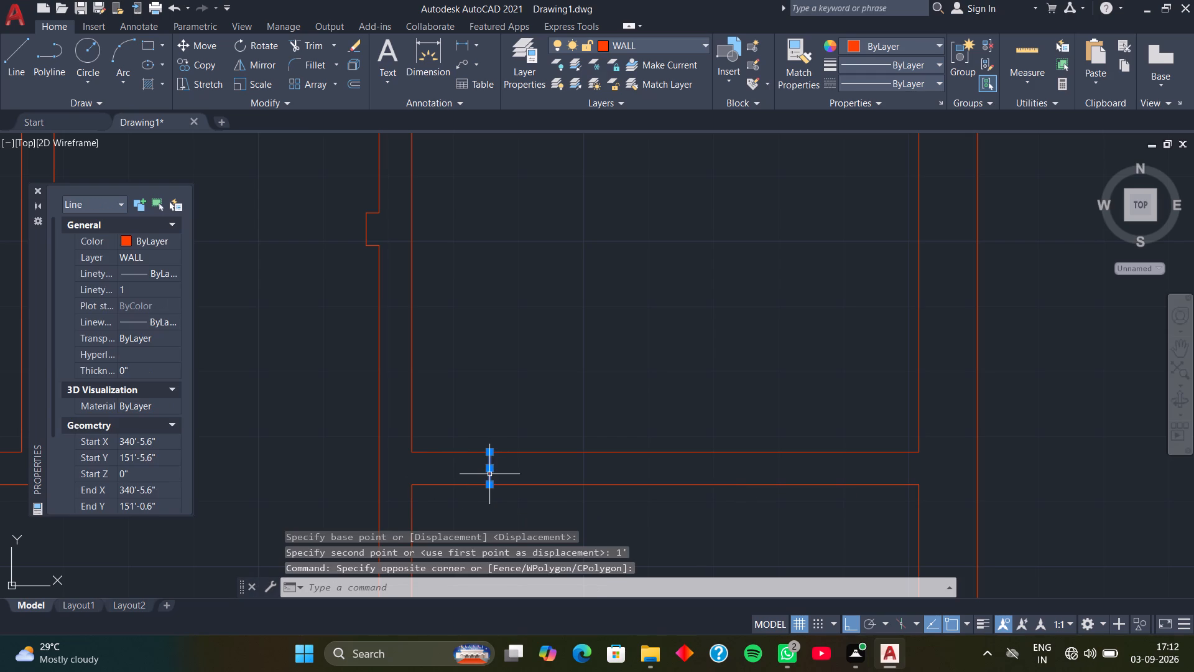
pyautogui.write('M')
pyautogui.press('space')
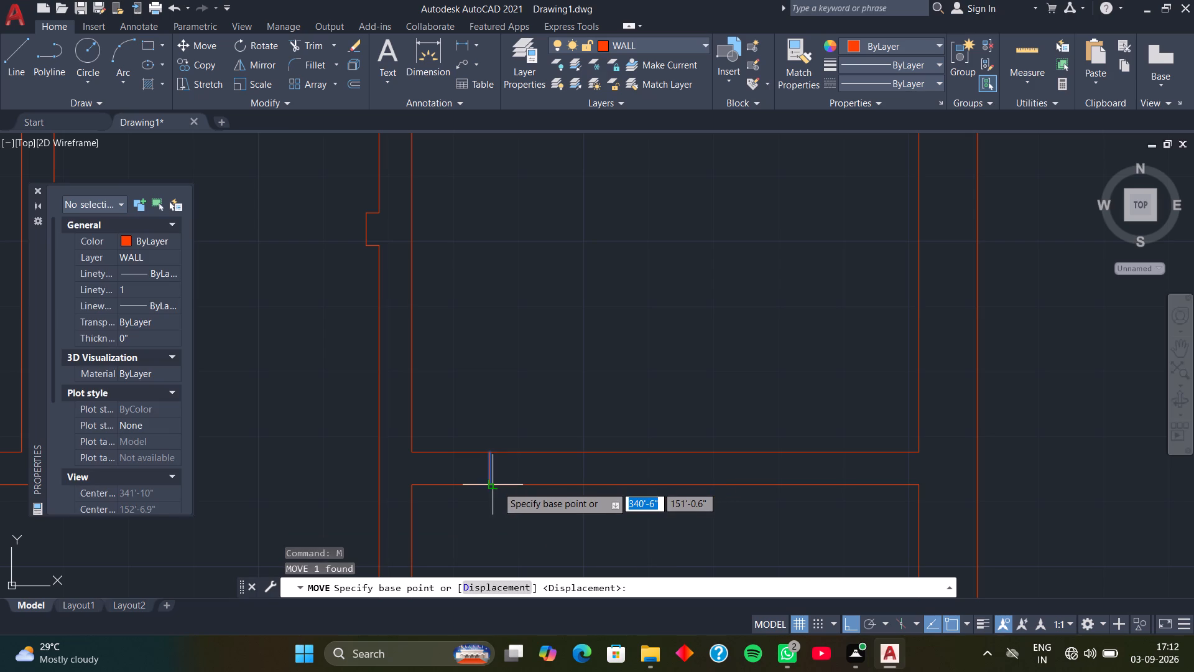
pyautogui.click(497, 486)
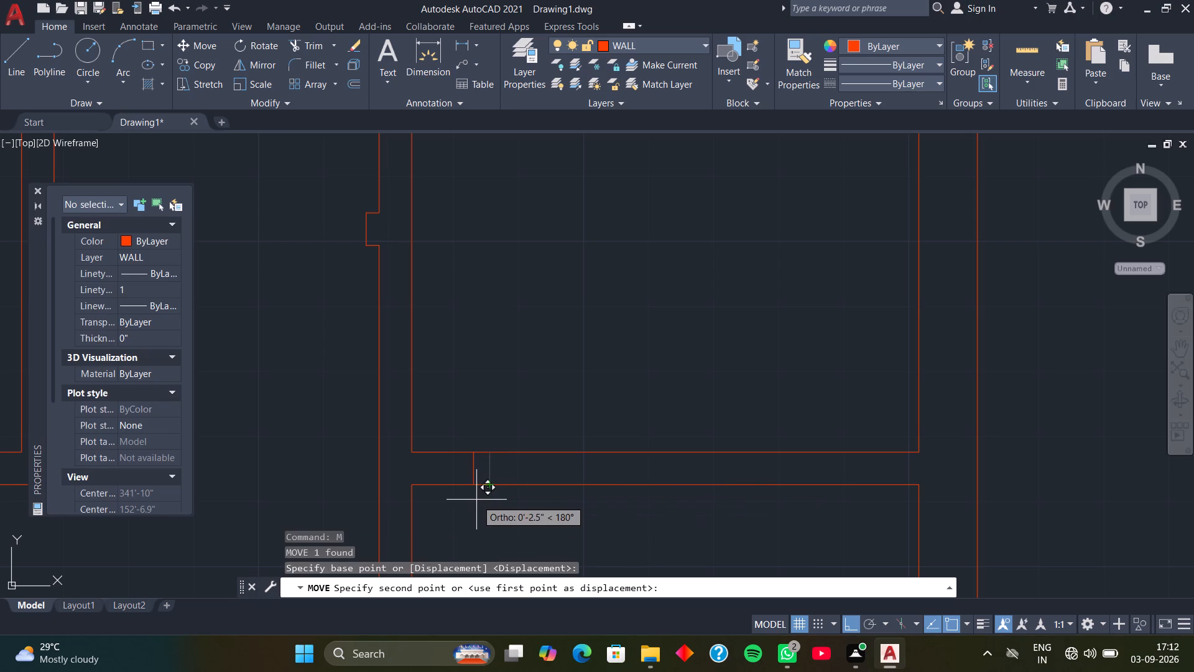
pyautogui.press('6')
pyautogui.press('Return')
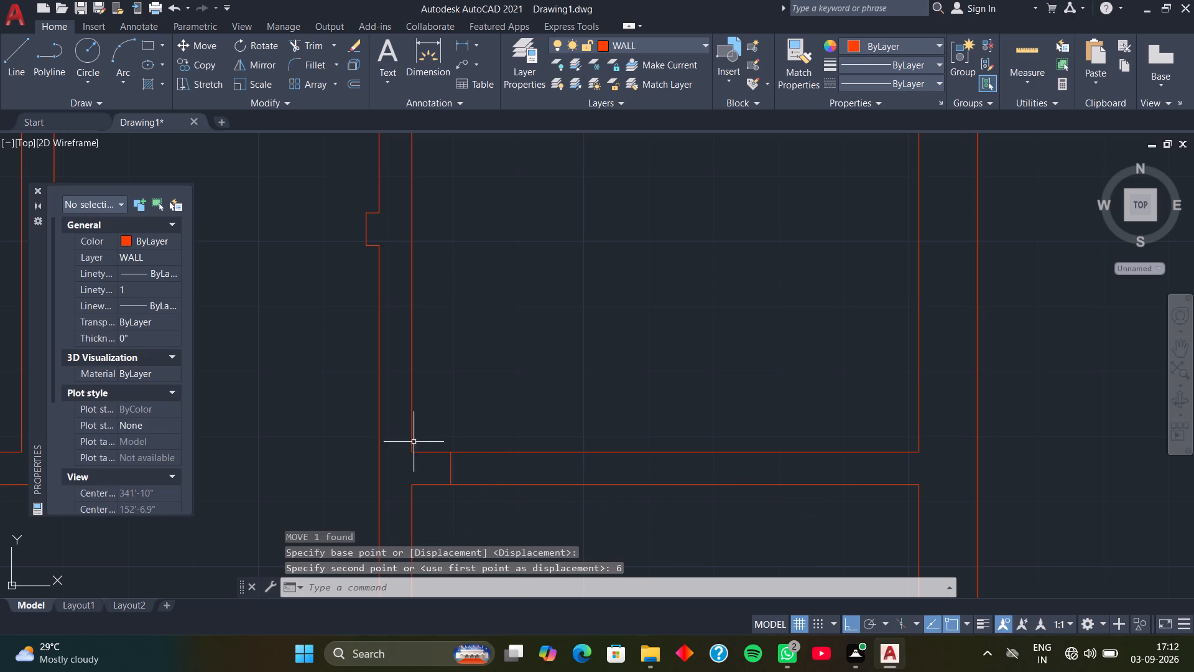
# Copy the jamb line 2' right along the horizontal wall to mark the opening's other side.
pyautogui.click(450, 469)
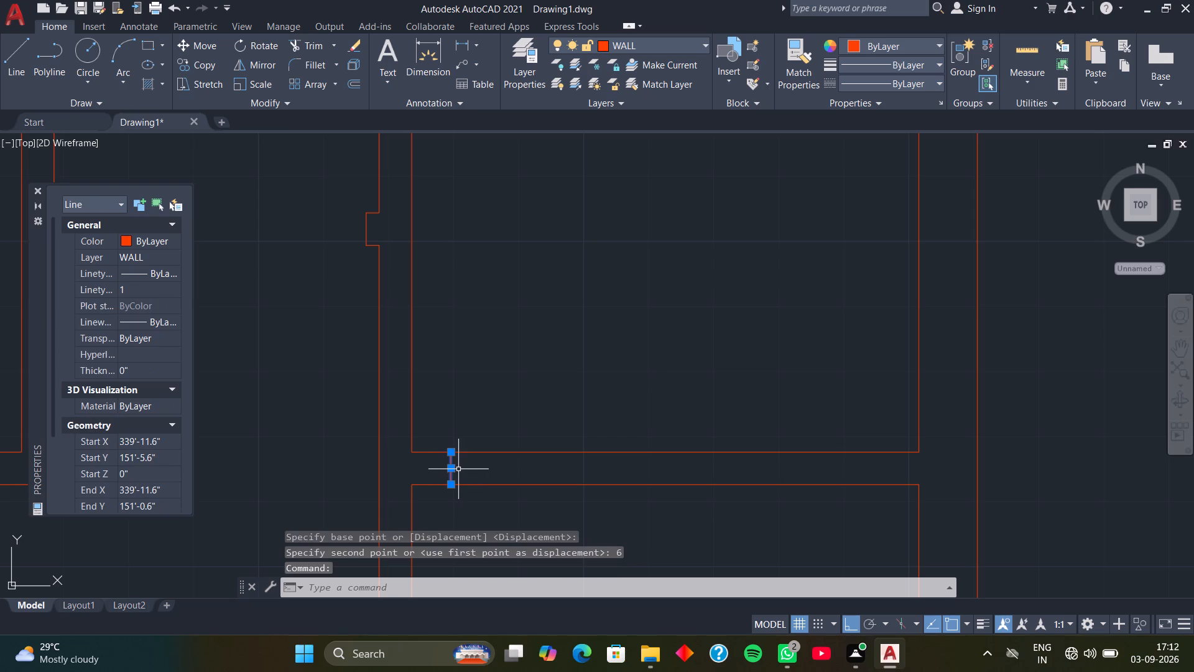
pyautogui.press('c')
pyautogui.write('O')
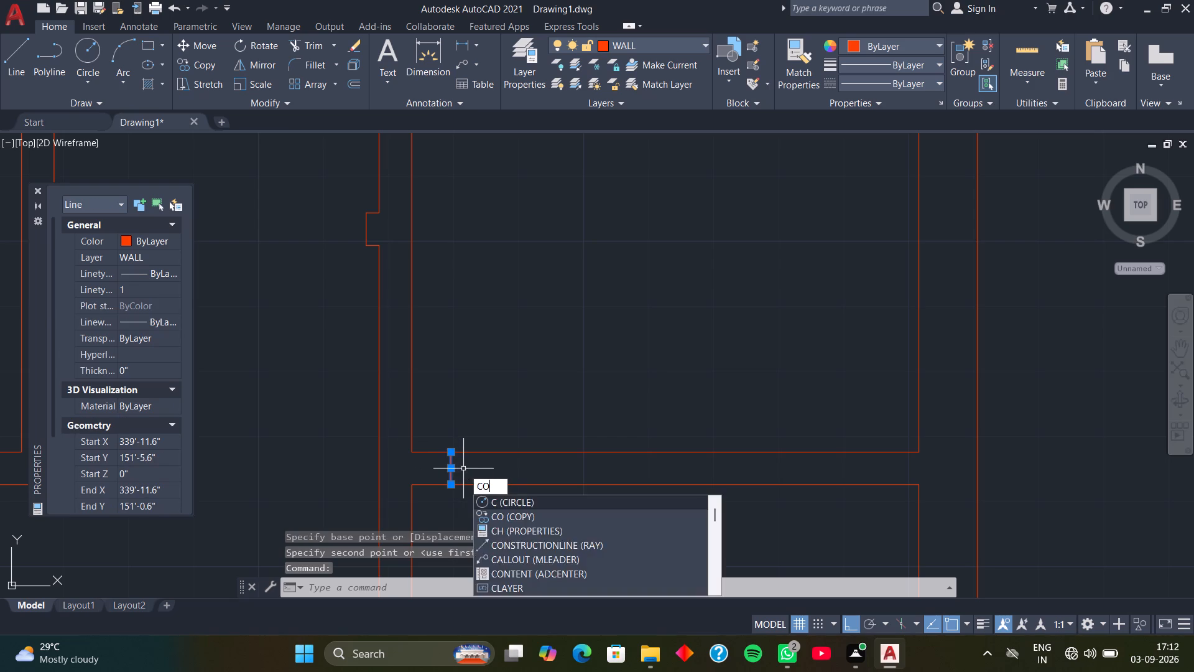
pyautogui.press('space')
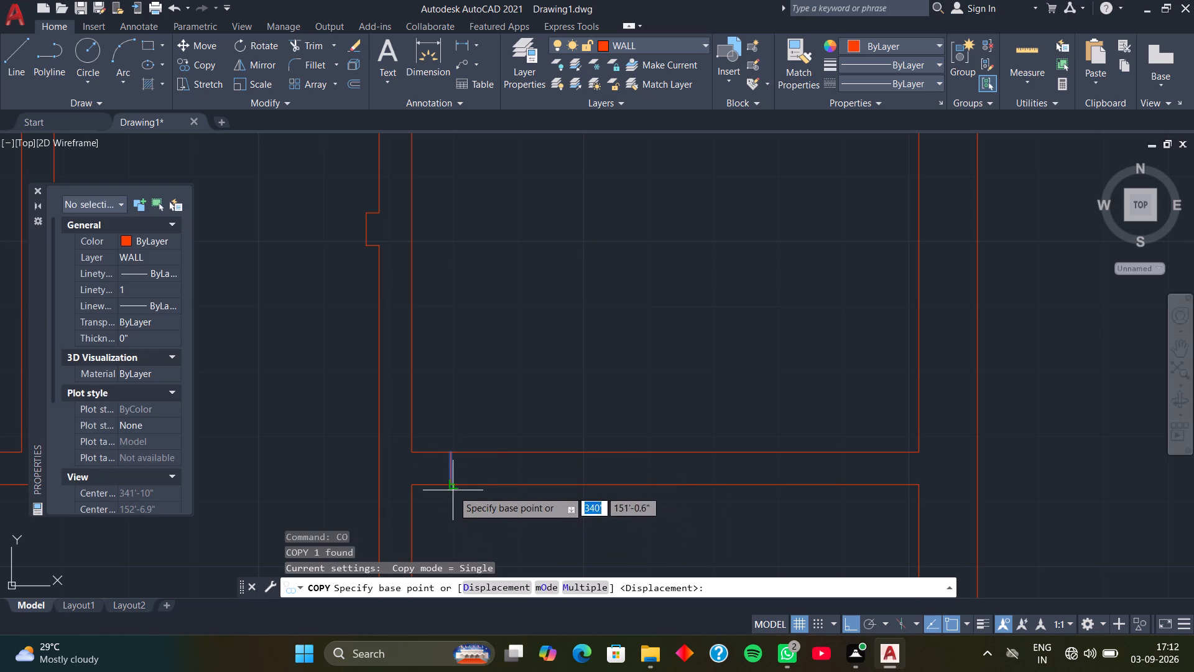
pyautogui.click(451, 487)
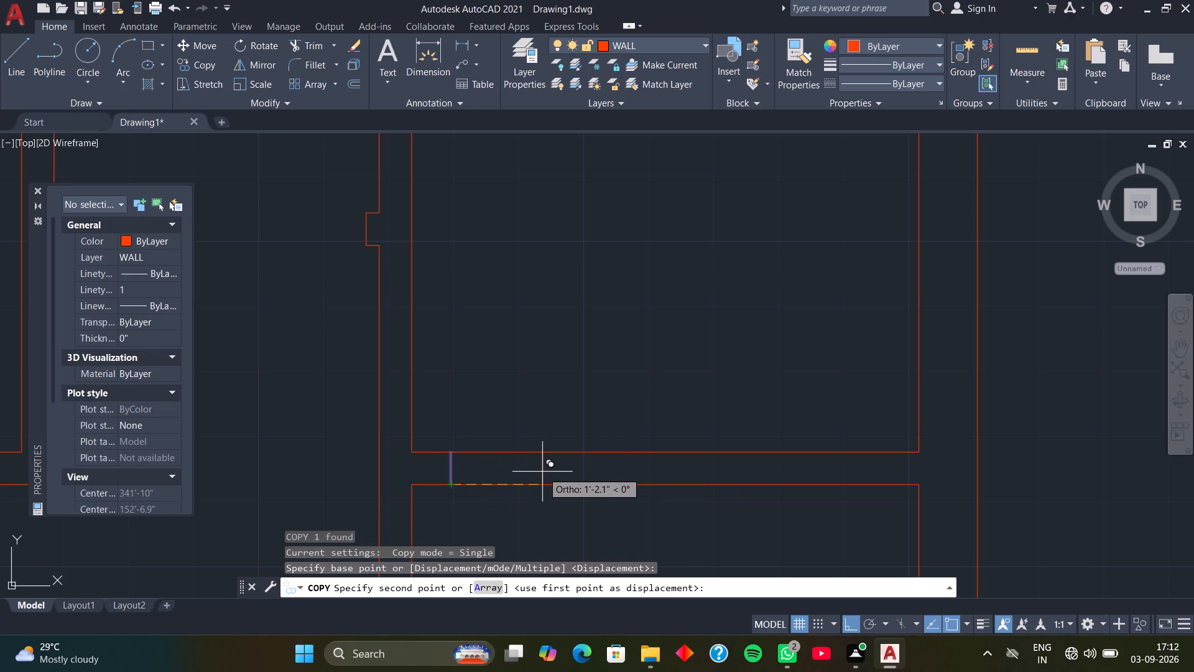
pyautogui.write("2'")
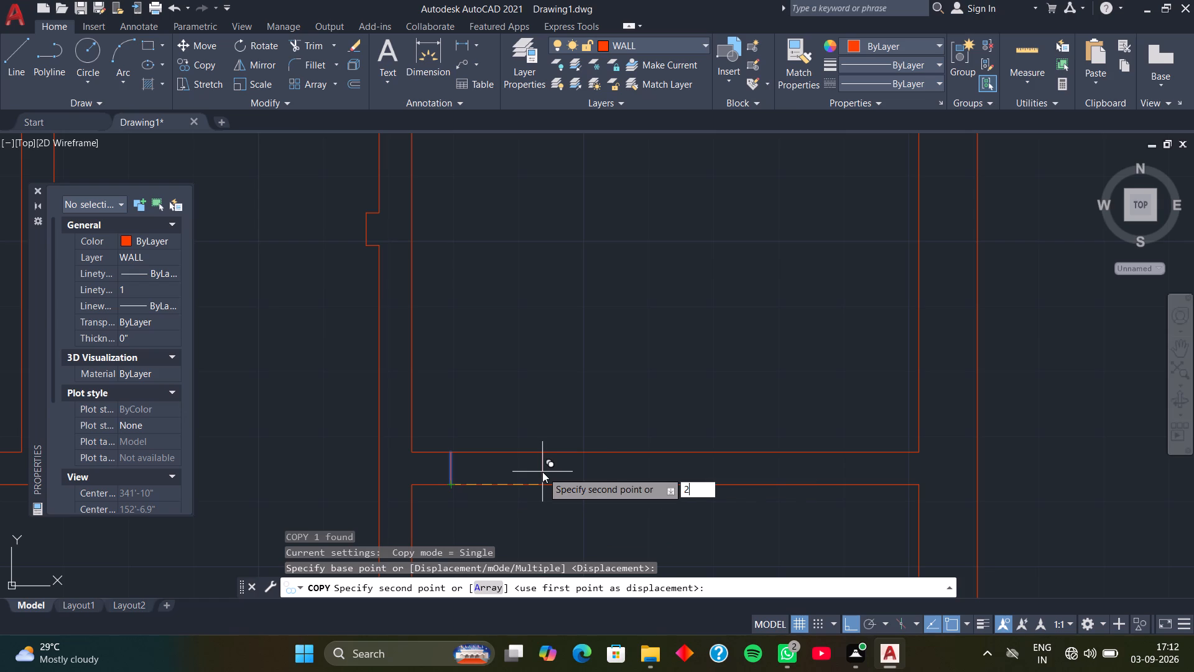
pyautogui.press('Return')
# Trim both lines of the horizontal wall between the two jamb lines to cut the 2' door opening.
pyautogui.write('TR')
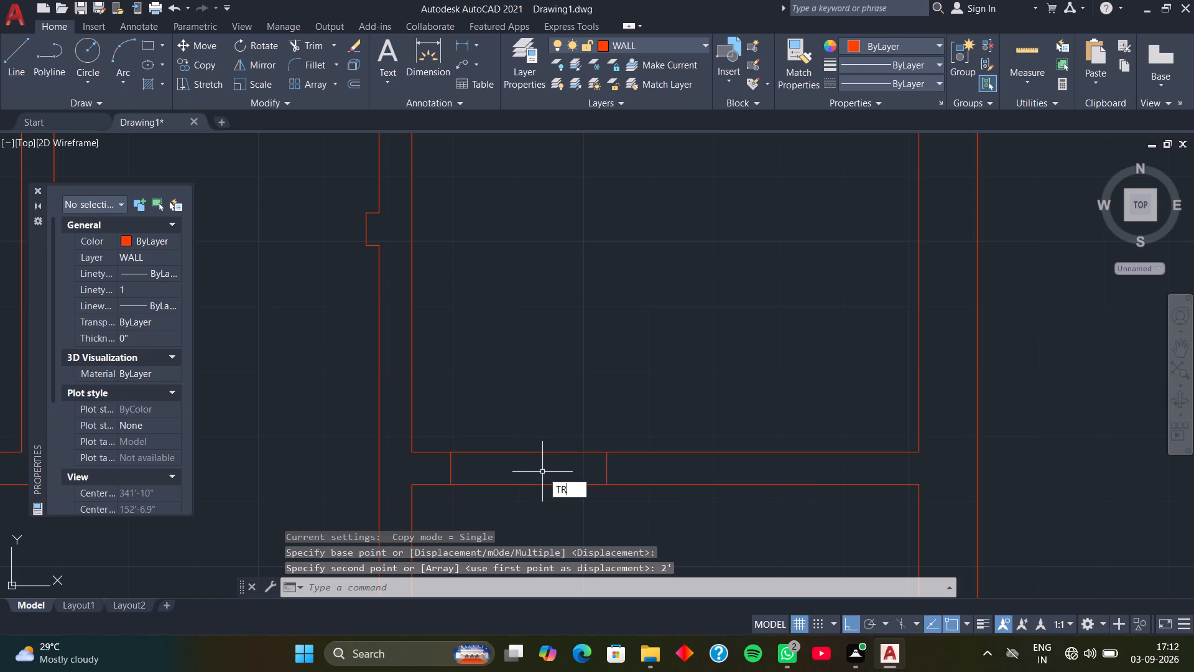
pyautogui.press('space')
pyautogui.moveTo(552, 441); pyautogui.dragTo(555, 488)
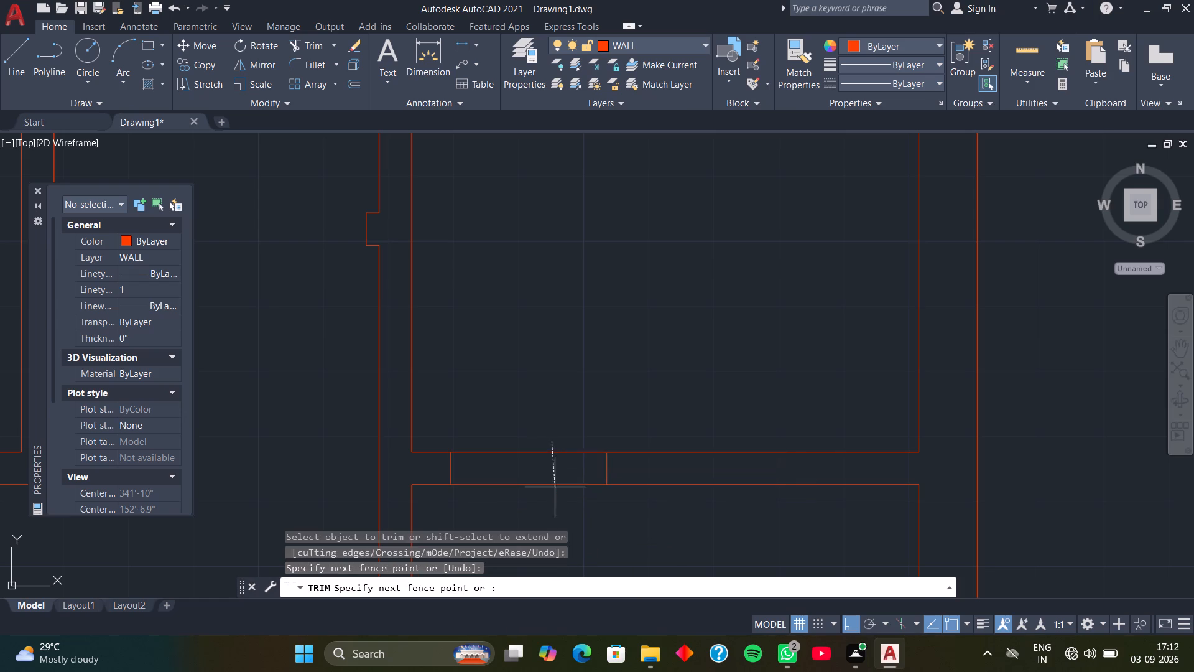
pyautogui.moveTo(555, 488); pyautogui.dragTo(555, 501)
pyautogui.scroll(-2, 566, 434)
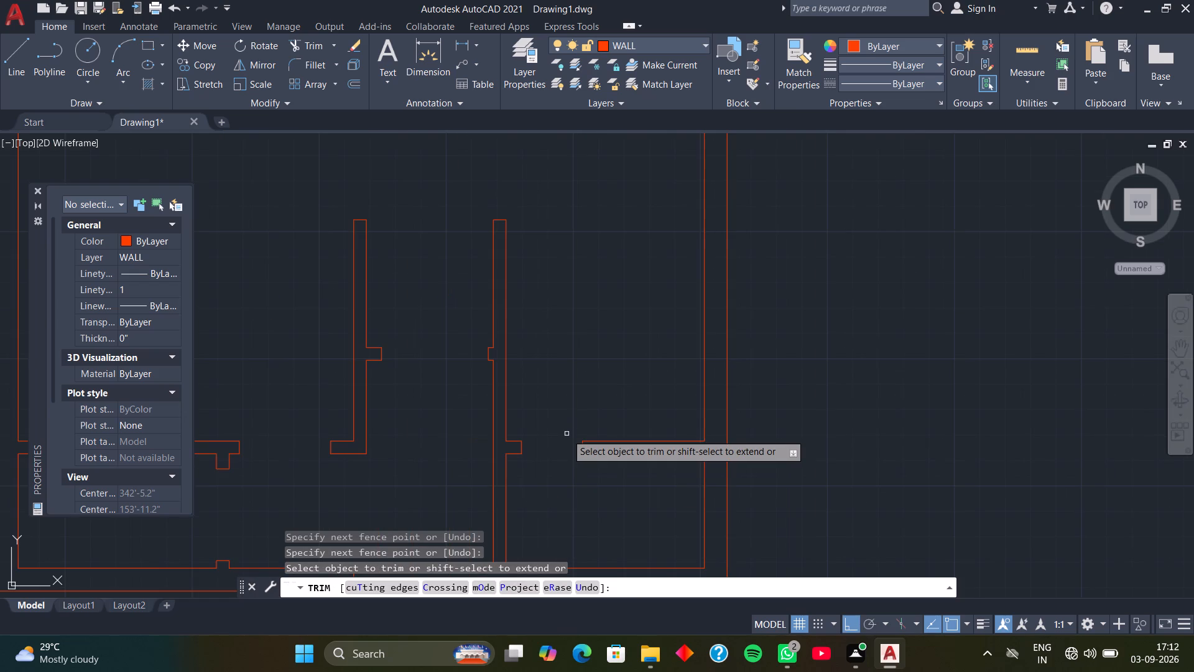
pyautogui.press('space')
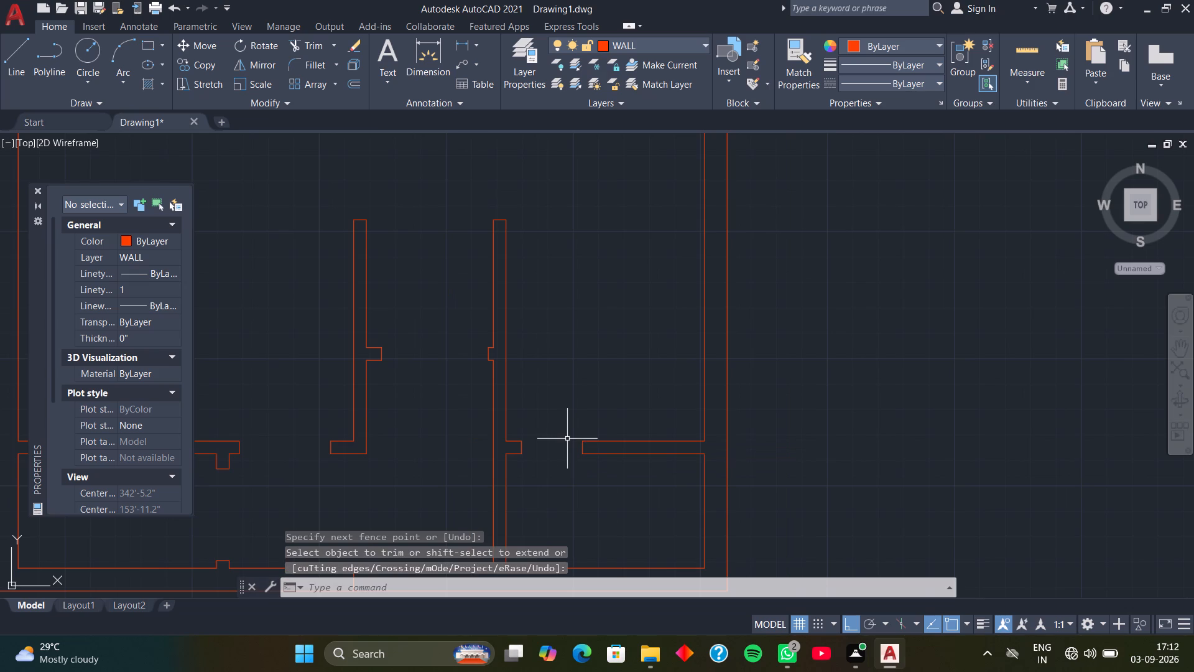
# Draw a jamb line across the upper horizontal wall, in line with the right face of the vertical partition above it.
pyautogui.moveTo(527, 360); pyautogui.dragTo(600, 545, button='middle')
pyautogui.moveTo(537, 362); pyautogui.dragTo(534, 483, button='middle')
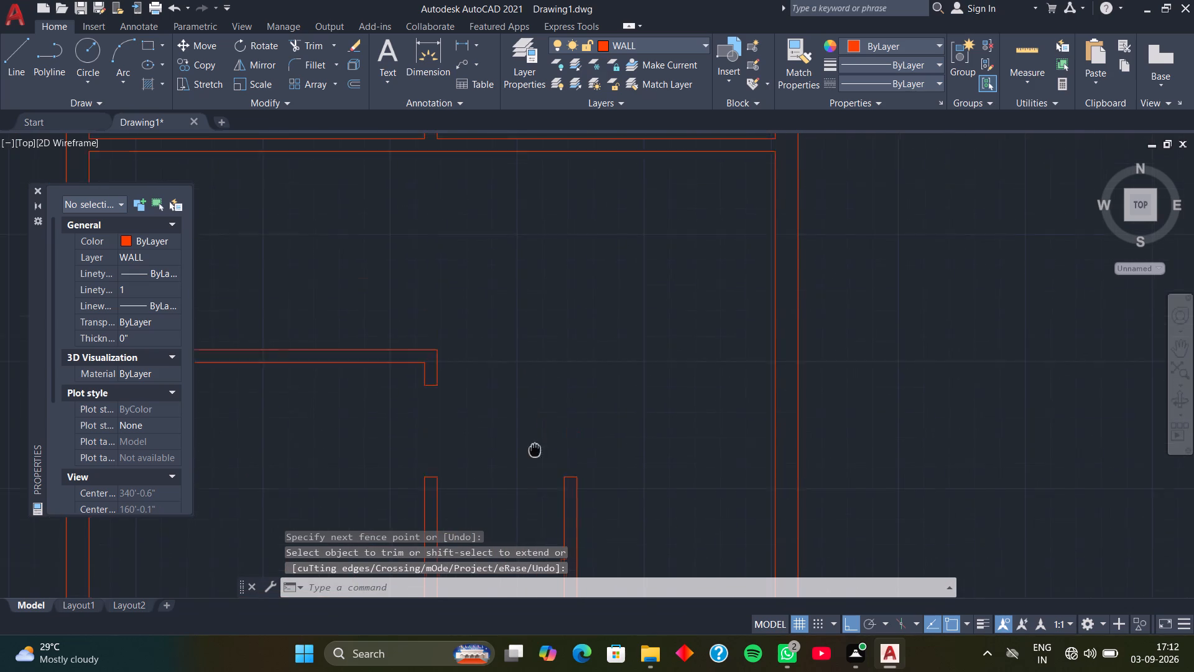
pyautogui.moveTo(534, 483); pyautogui.dragTo(534, 545, button='middle')
pyautogui.moveTo(481, 373); pyautogui.dragTo(488, 450, button='middle')
pyautogui.moveTo(468, 414); pyautogui.dragTo(460, 492, button='middle')
pyautogui.scroll(1, 444, 471)
pyautogui.moveTo(428, 436); pyautogui.dragTo(430, 479, button='middle')
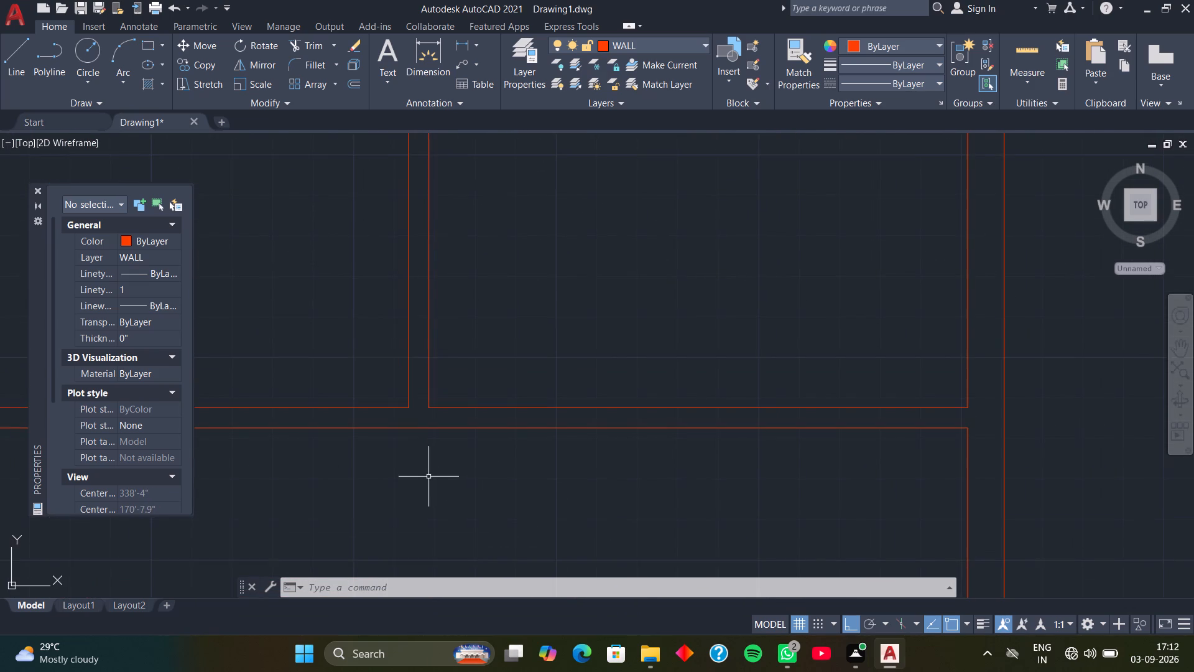
pyautogui.scroll(1, 428, 477)
pyautogui.write('L')
pyautogui.press('space')
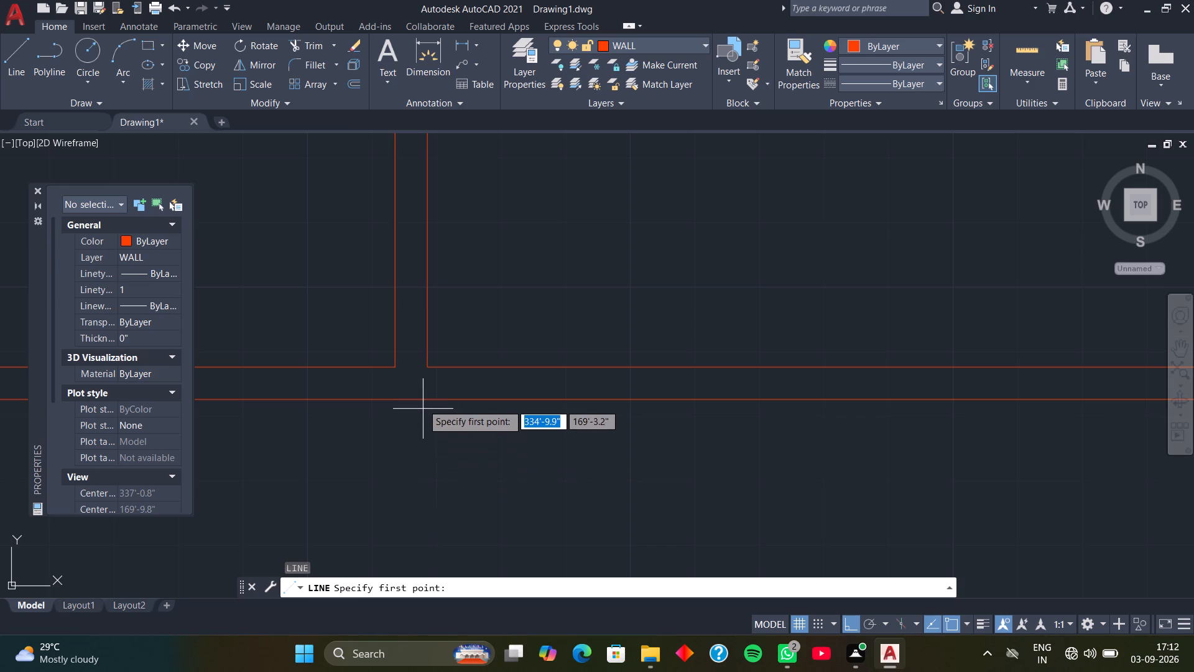
pyautogui.click(427, 370)
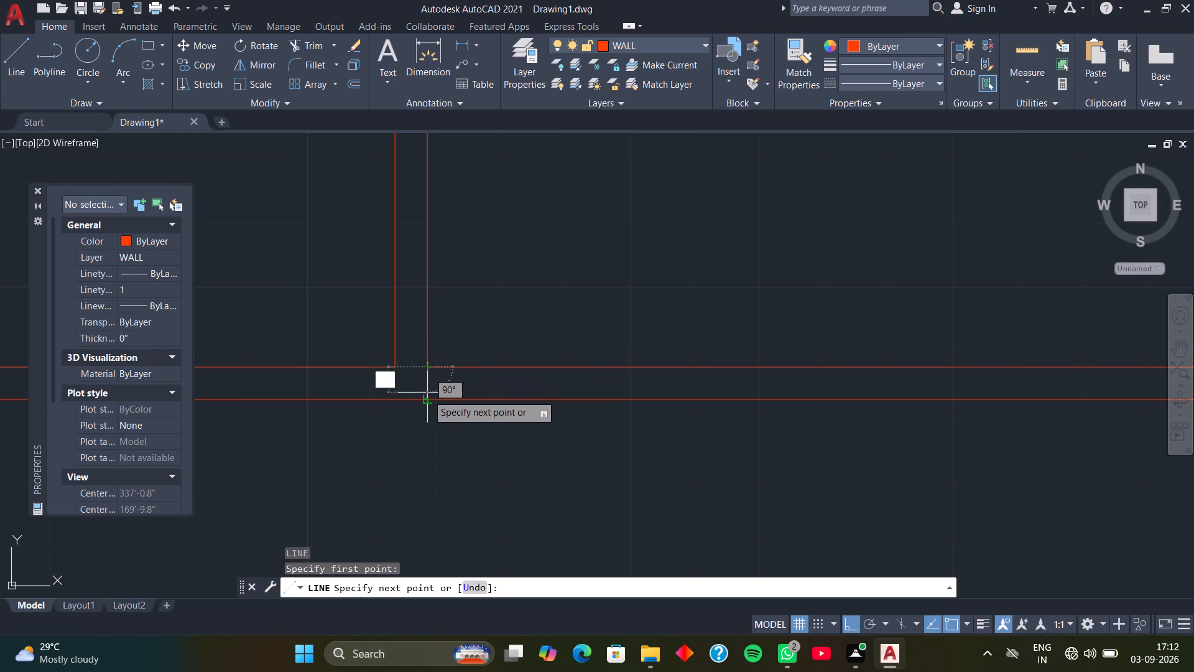
pyautogui.click(427, 398)
pyautogui.press('space')
# Move that jamb line 9" right along the upper horizontal wall, away from the partition.
pyautogui.click(426, 385)
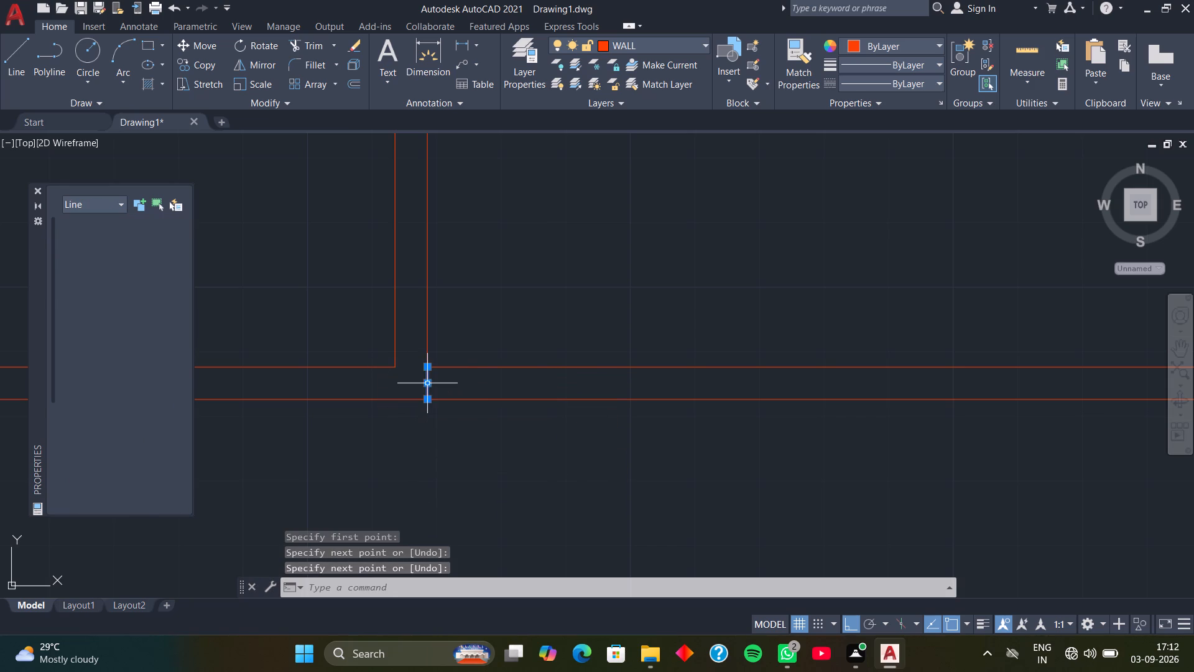
pyautogui.write('M')
pyautogui.press('space')
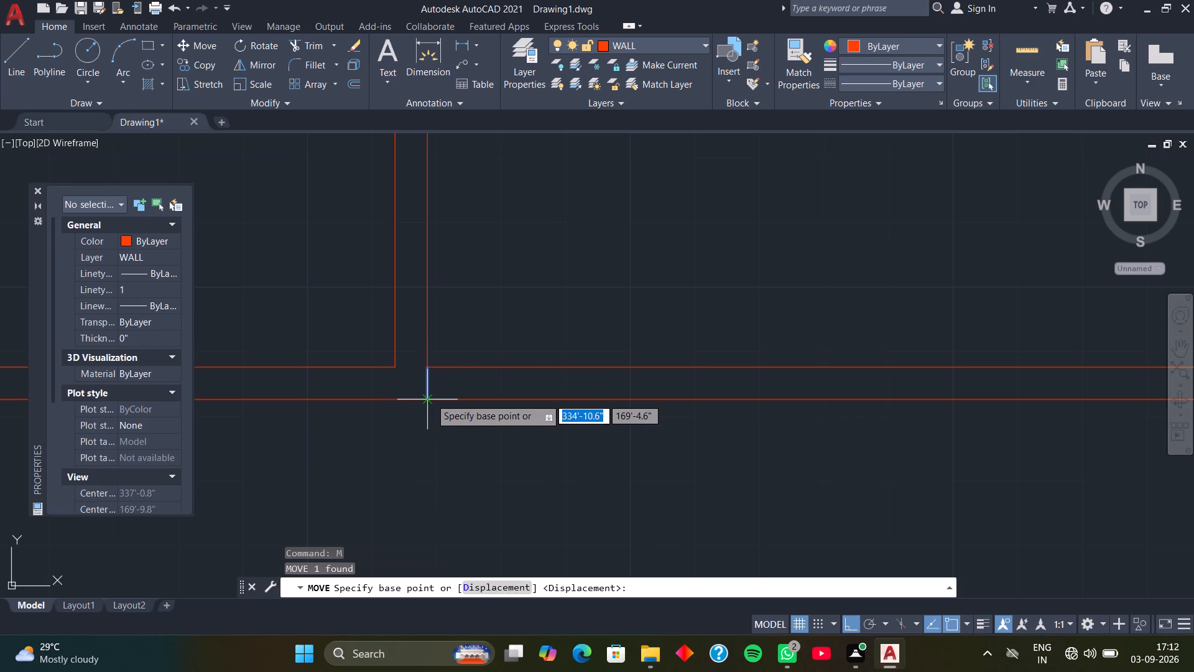
pyautogui.click(430, 398)
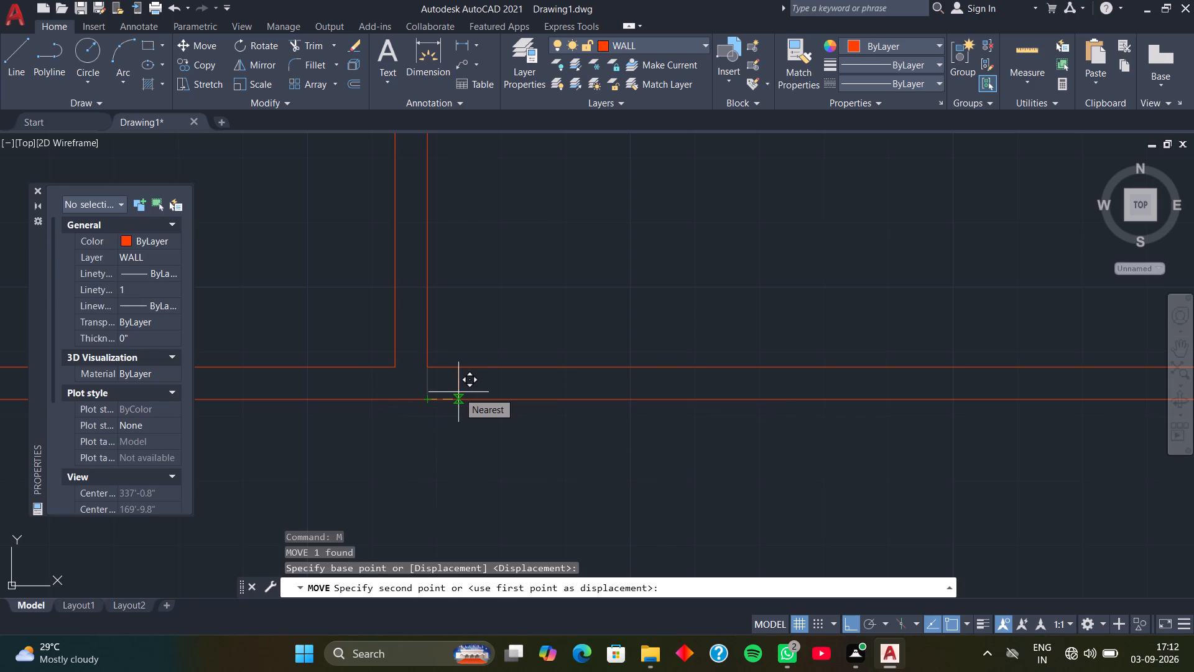
pyautogui.press('9')
pyautogui.press('Return')
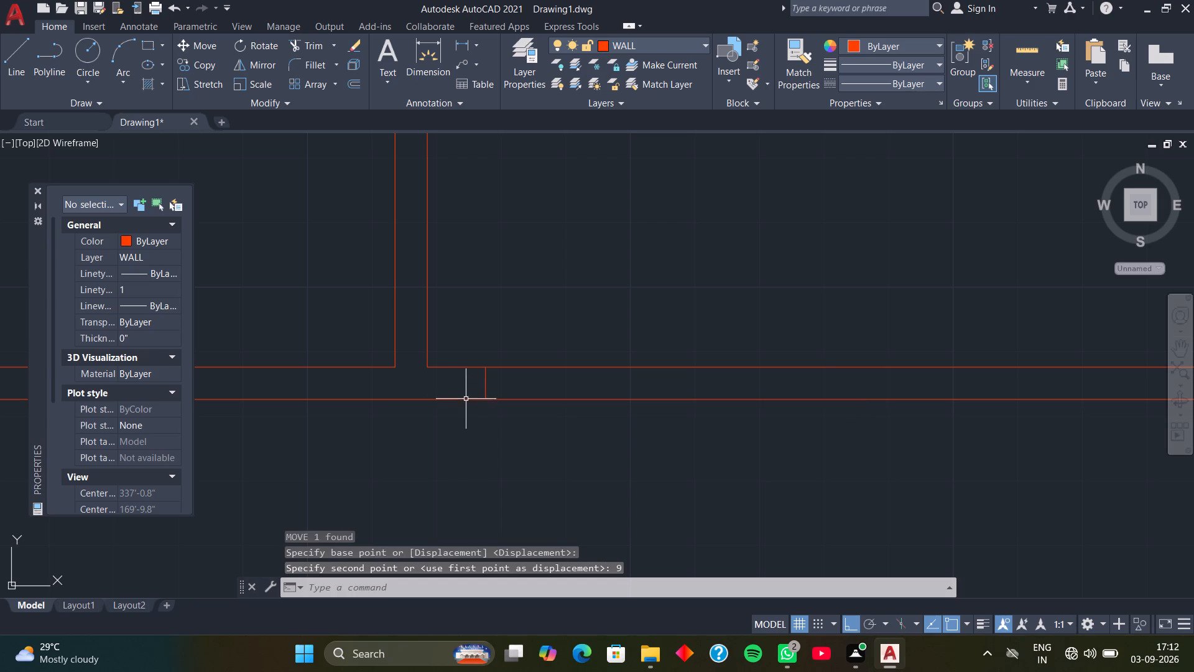
# Copy the jamb line 3' right along the upper horizontal wall to mark the opening's other side.
pyautogui.click(488, 381)
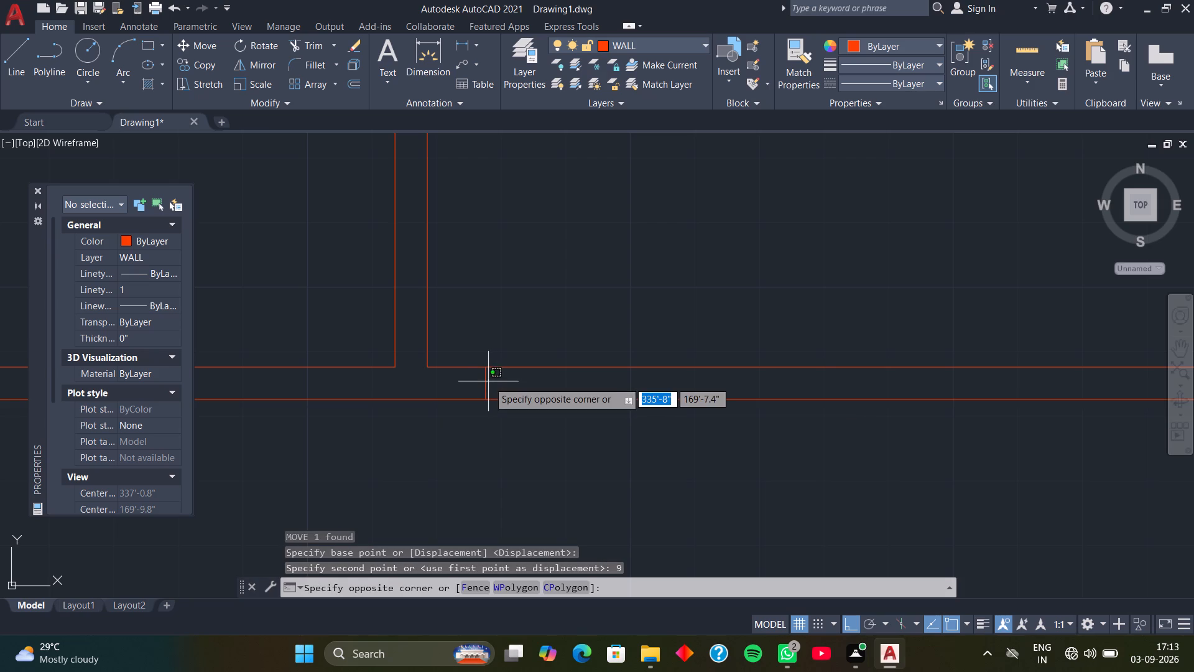
pyautogui.click(482, 388)
pyautogui.write('CO')
pyautogui.press('space')
pyautogui.click(492, 396)
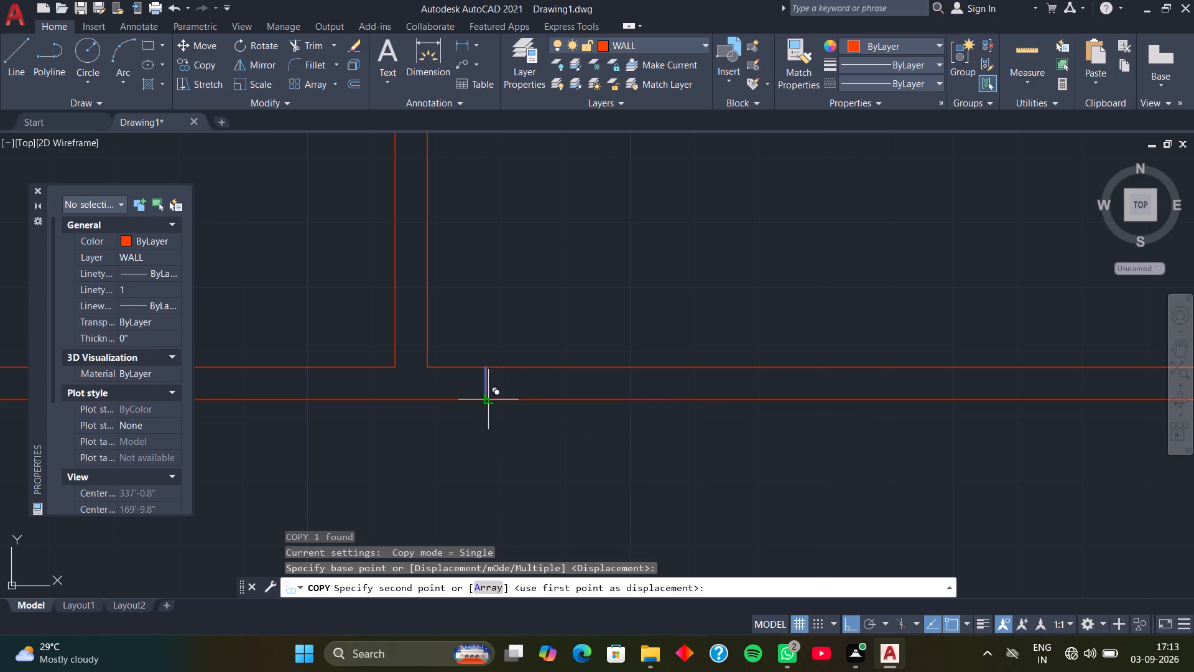
pyautogui.write("3'")
pyautogui.press('Return')
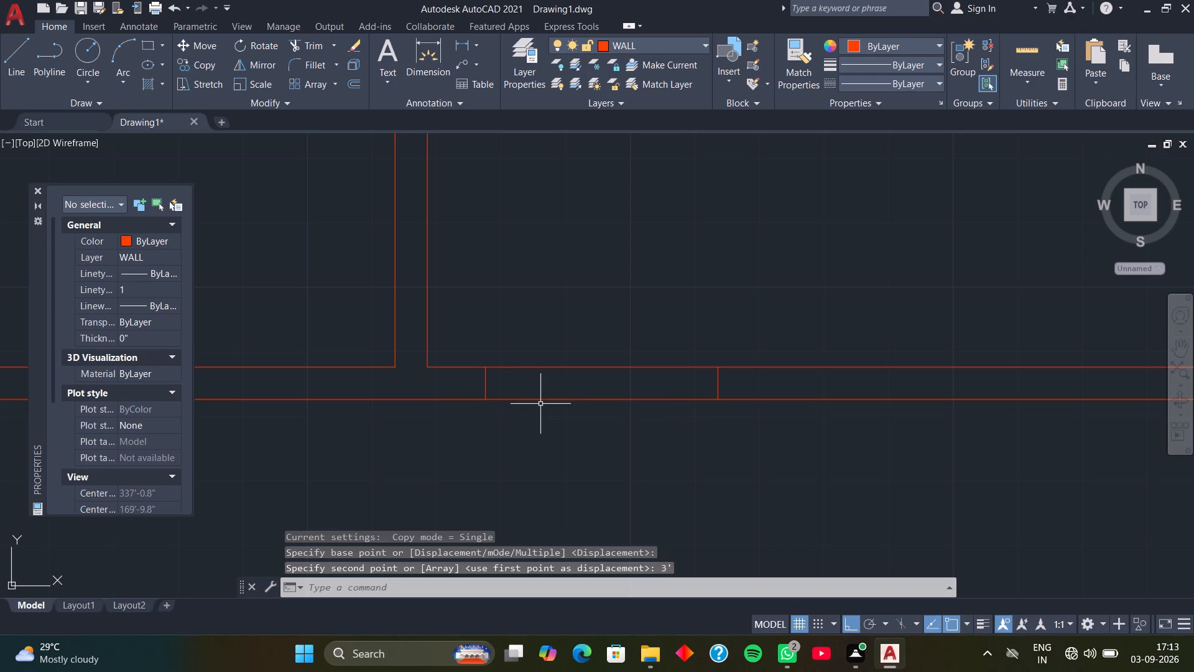
# Trim both lines of the upper horizontal wall between its jamb lines to cut the upper-right room's door opening.
pyautogui.write('TR')
pyautogui.press('space')
pyautogui.moveTo(568, 335); pyautogui.dragTo(588, 416)
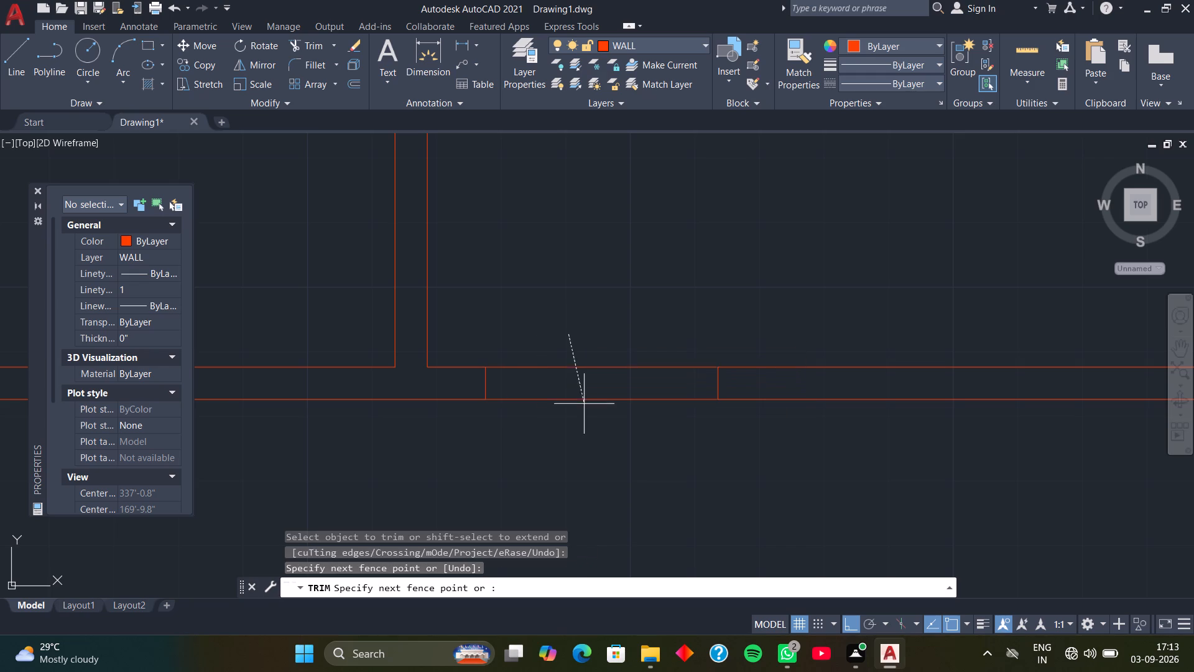
pyautogui.moveTo(588, 416); pyautogui.dragTo(590, 428)
pyautogui.press('space')
# Draw a jamb line across the upper horizontal wall, in line with the left face of the vertical partition.
pyautogui.scroll(-1, 543, 397)
pyautogui.moveTo(530, 415); pyautogui.dragTo(545, 415, button='middle')
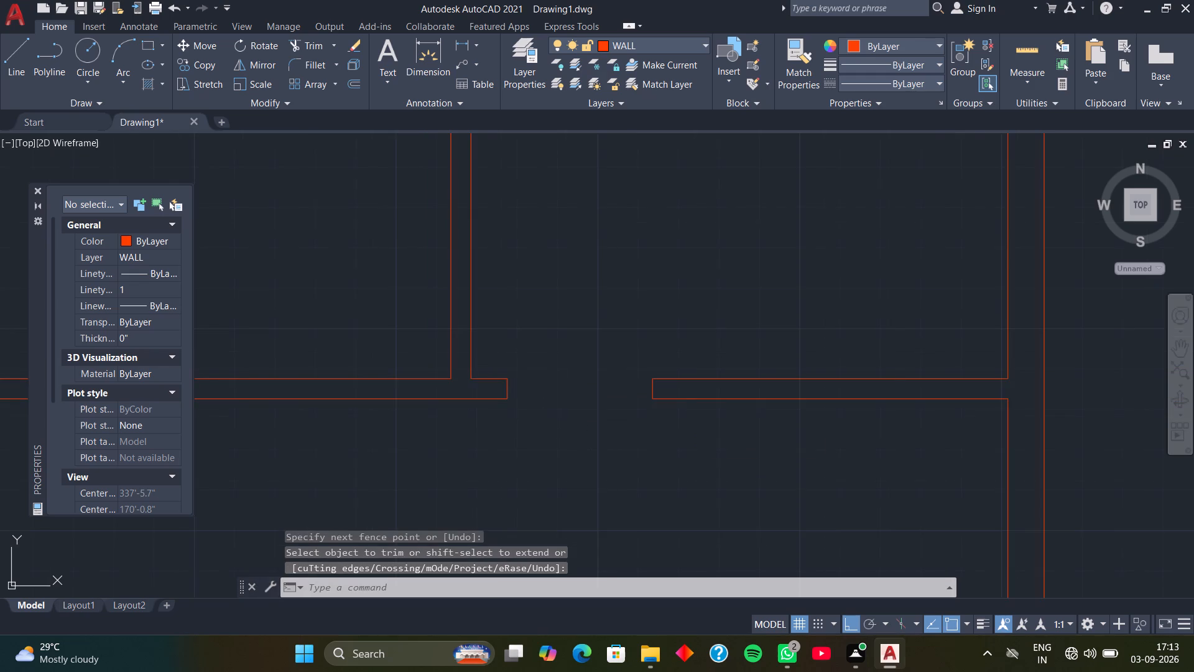
pyautogui.moveTo(545, 415); pyautogui.dragTo(639, 411, button='middle')
pyautogui.write('L')
pyautogui.press('space')
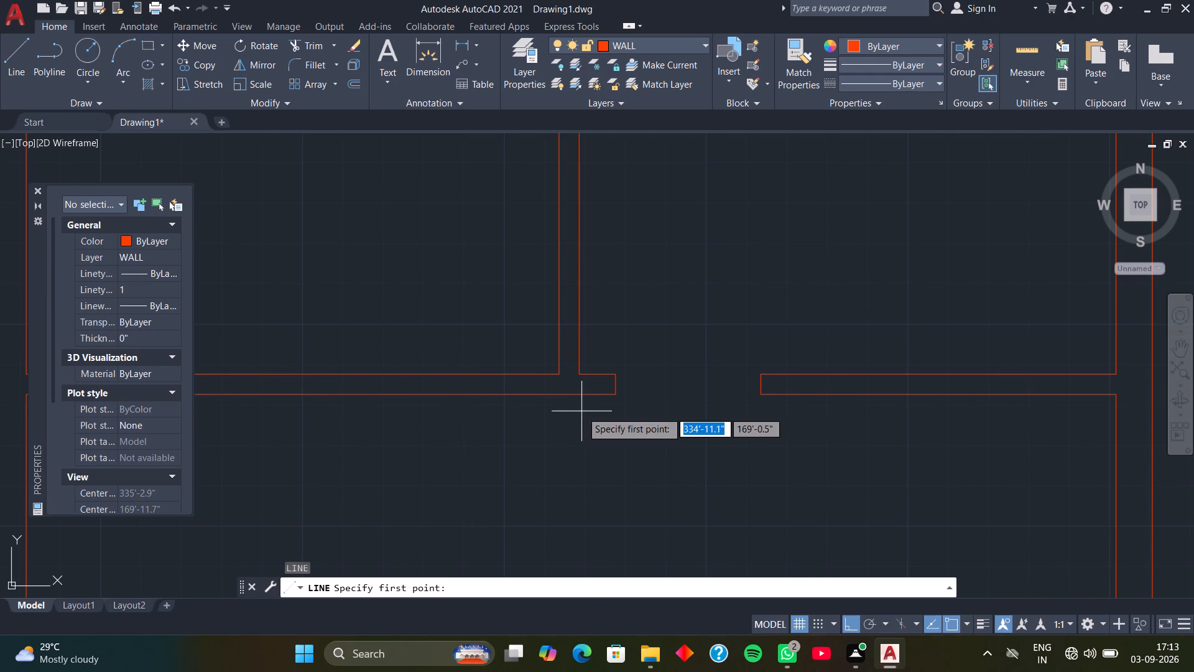
pyautogui.click(555, 373)
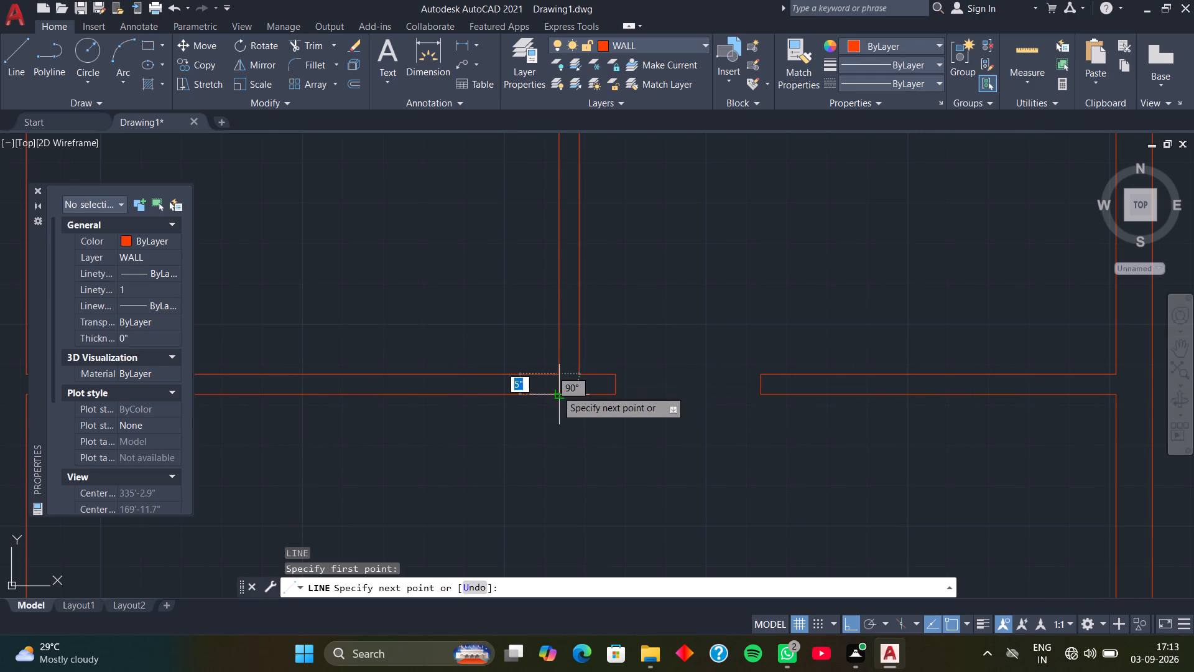
pyautogui.click(557, 390)
pyautogui.press('space')
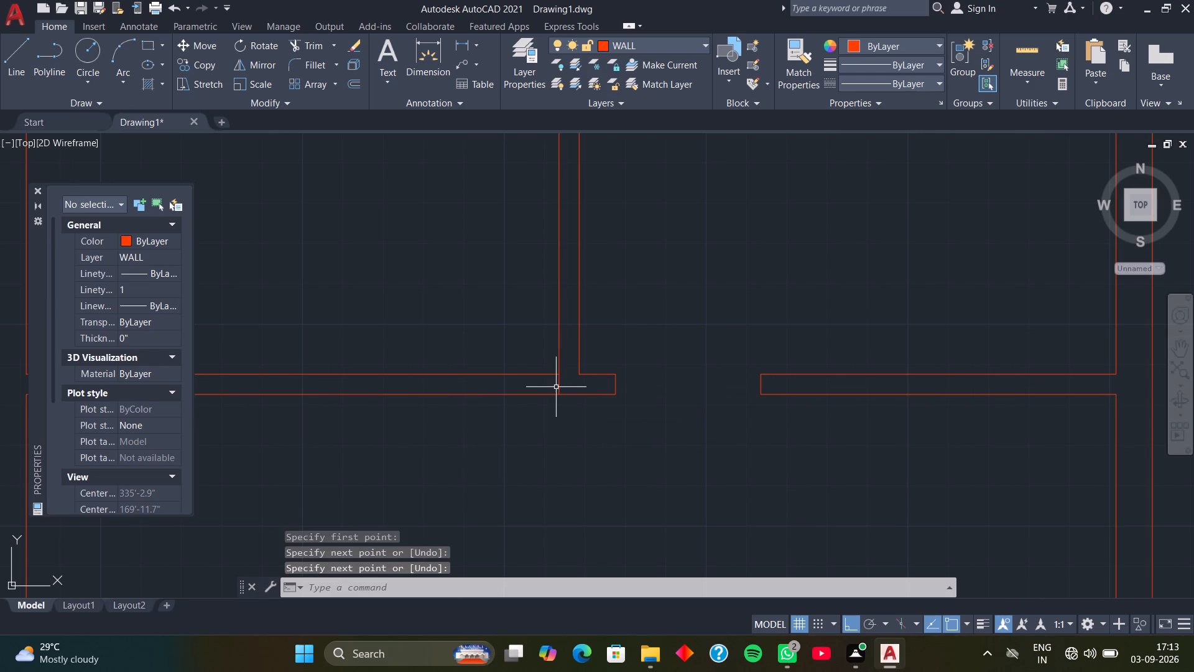
# Move the new jamb line 9" left along the upper horizontal wall, away from the vertical partition.
pyautogui.click(560, 386)
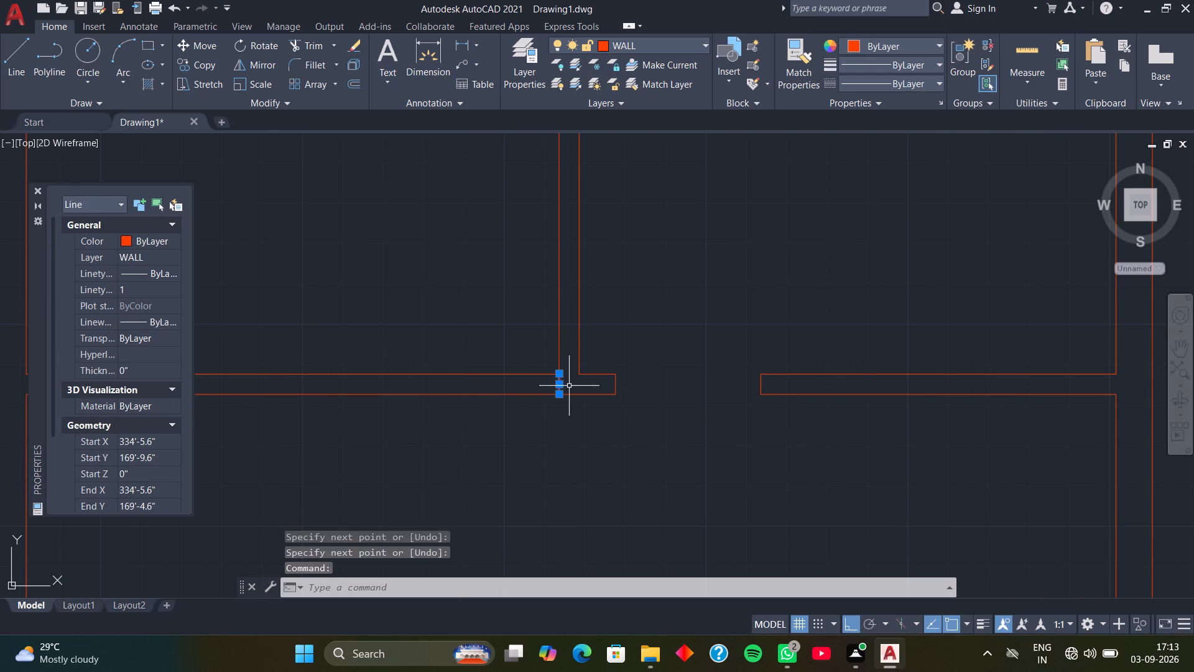
pyautogui.write('M')
pyautogui.press('space')
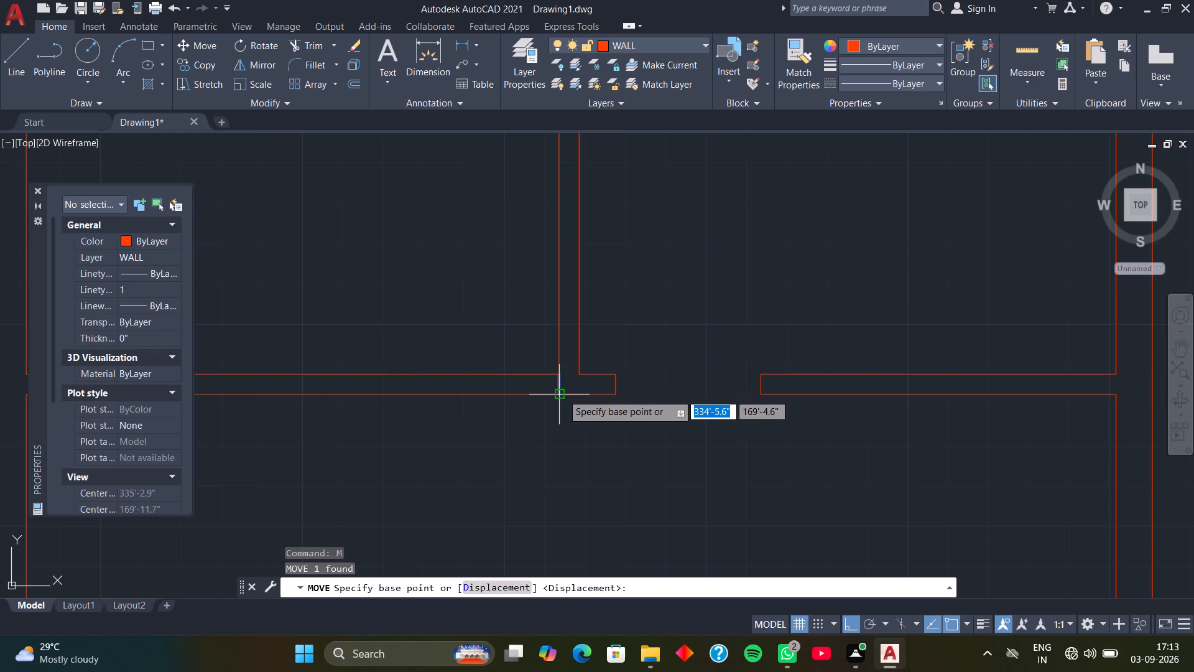
pyautogui.click(562, 394)
pyautogui.press('9')
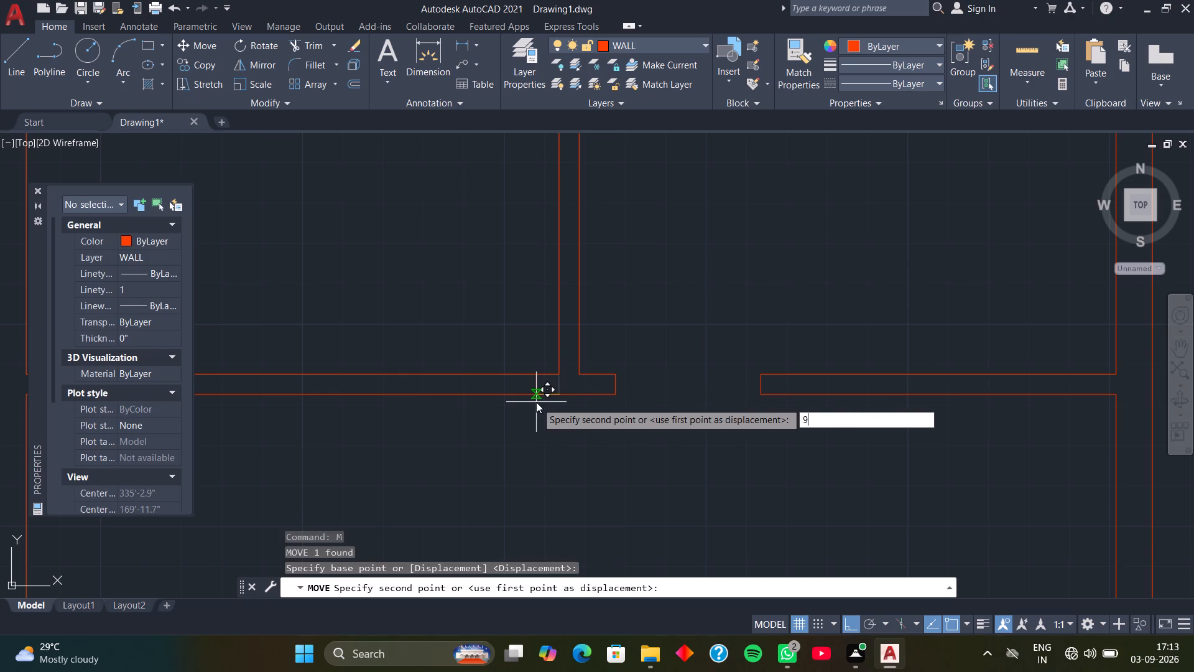
pyautogui.press('Return')
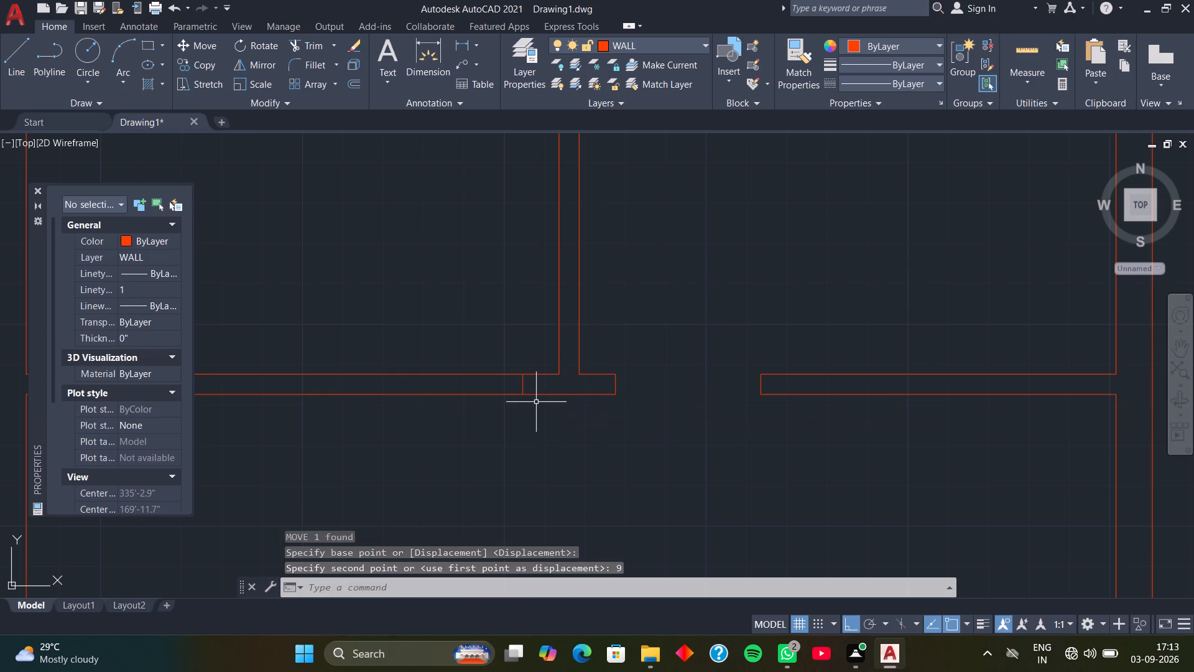
# Copy that jamb line 3' left along the upper horizontal wall to mark the opening's other side.
pyautogui.scroll(2, 536, 403)
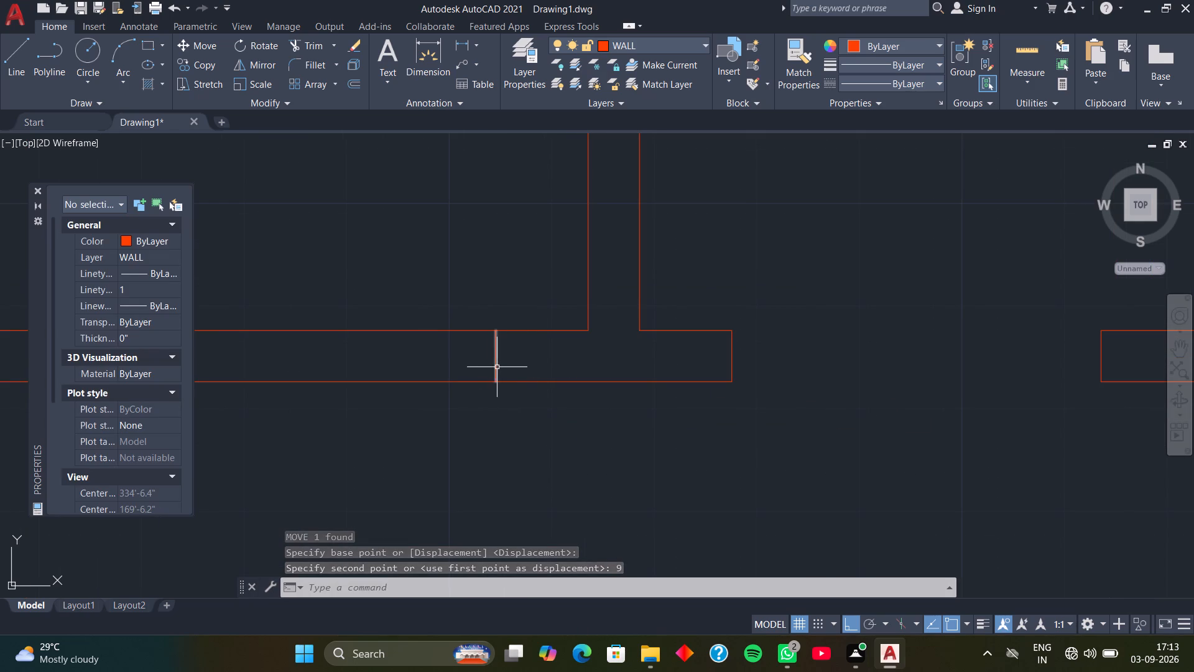
pyautogui.click(497, 367)
pyautogui.press('c')
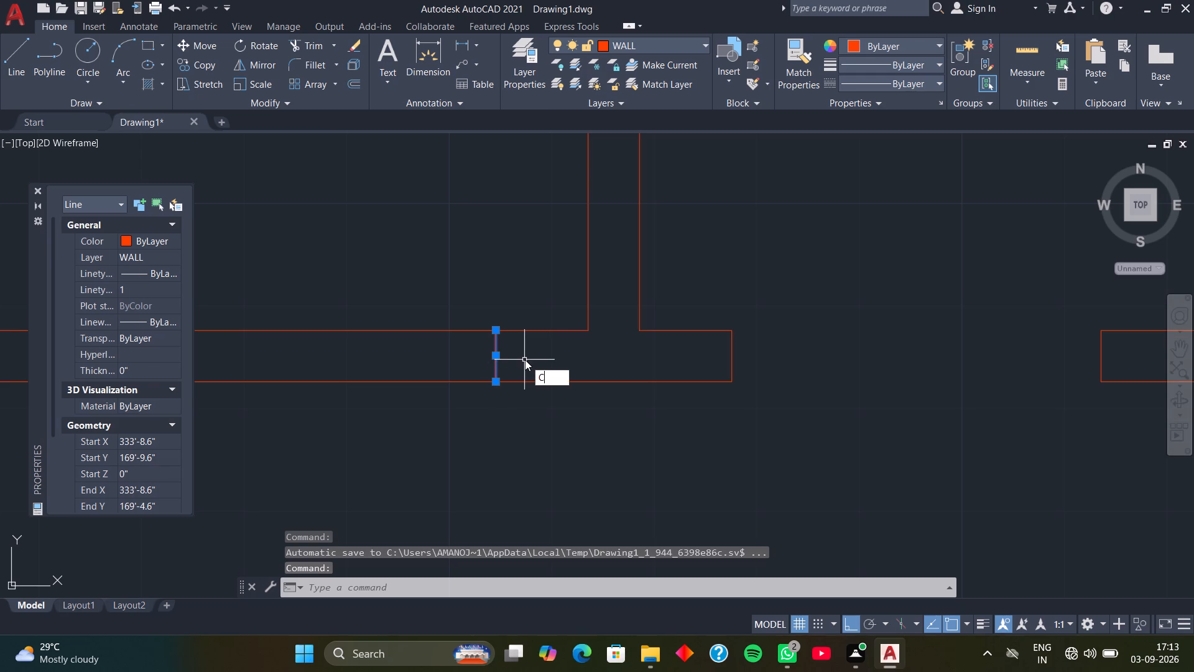
pyautogui.write('O')
pyautogui.press('space')
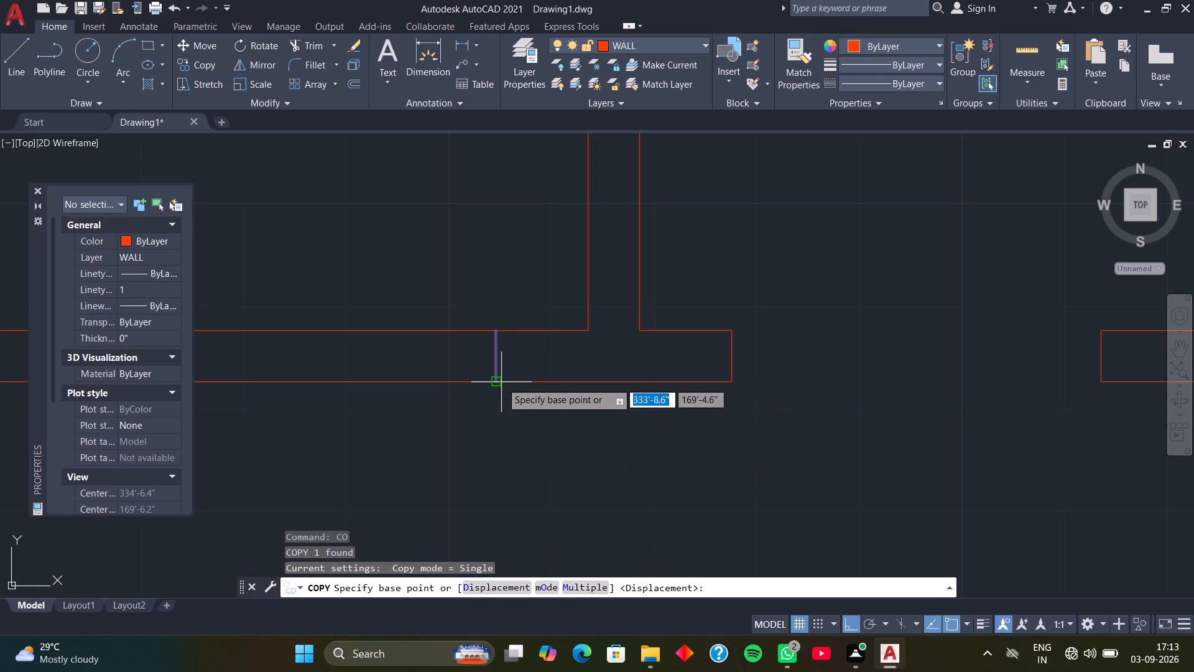
pyautogui.click(501, 382)
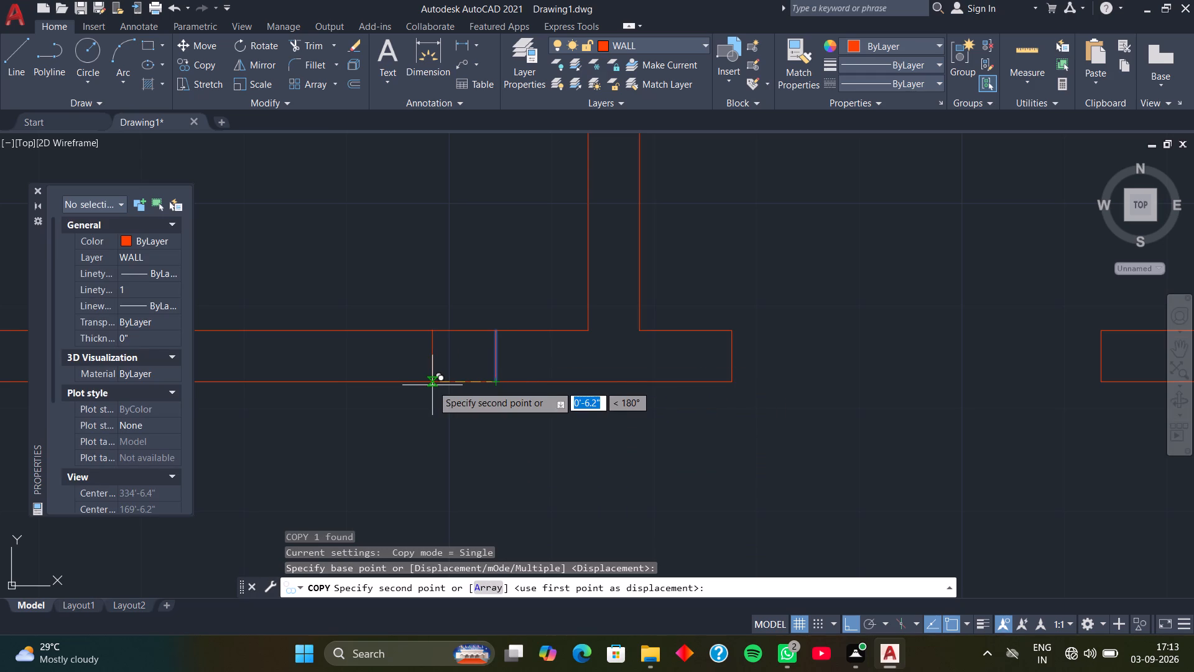
pyautogui.write("3'")
pyautogui.press('Return')
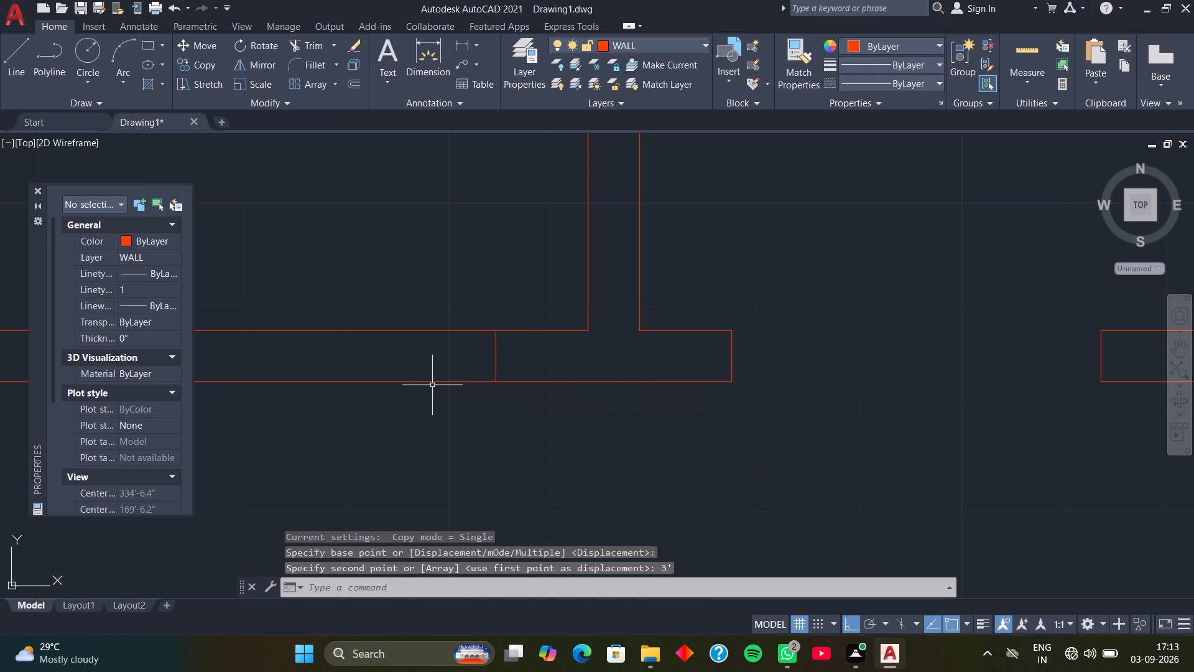
# Trim both lines of the upper horizontal wall between its jamb lines to cut the upper-left room's door opening.
pyautogui.scroll(-2, 357, 338)
pyautogui.moveTo(363, 340); pyautogui.dragTo(432, 342, button='middle')
pyautogui.press('t')
pyautogui.write('R')
pyautogui.press('space')
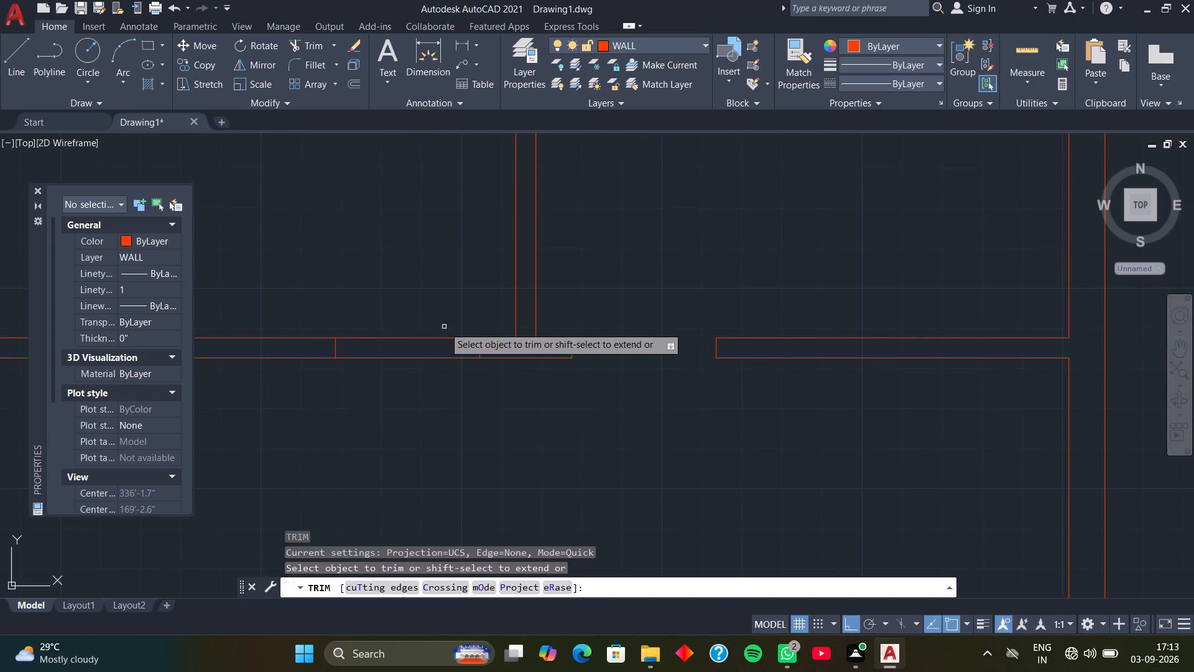
pyautogui.moveTo(443, 319); pyautogui.dragTo(443, 377)
pyautogui.press('space')
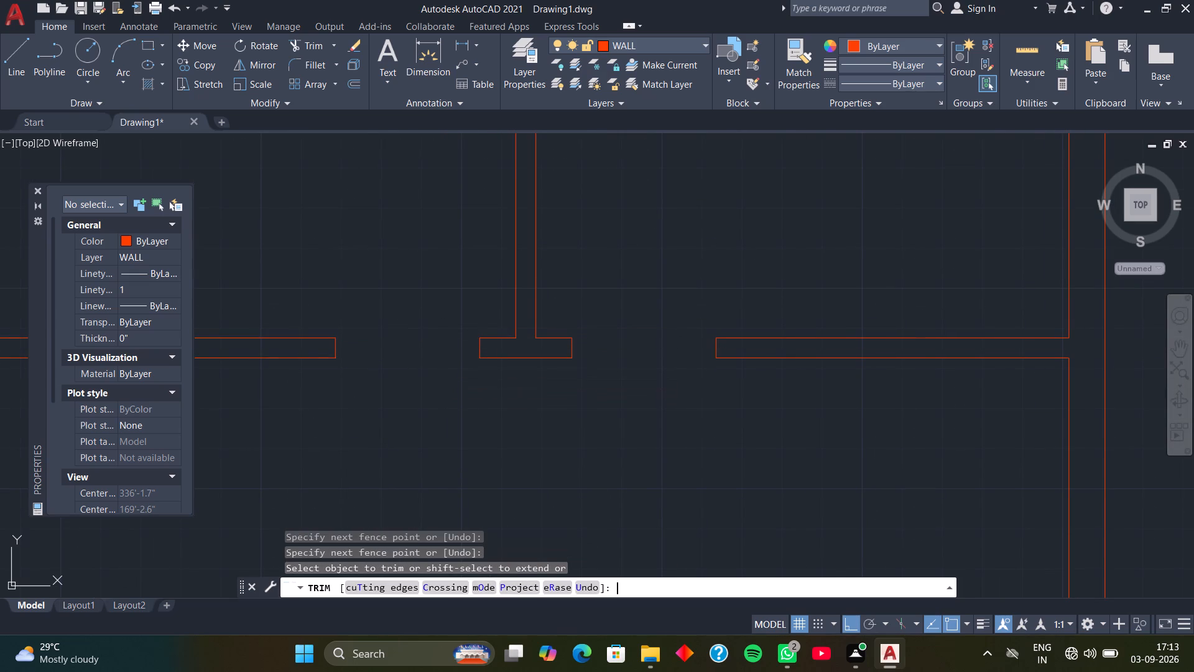
# On the WINDOW layer, draw a line across the left outer wall, level with the upper horizontal wall's upper face.
pyautogui.scroll(-3, 445, 355)
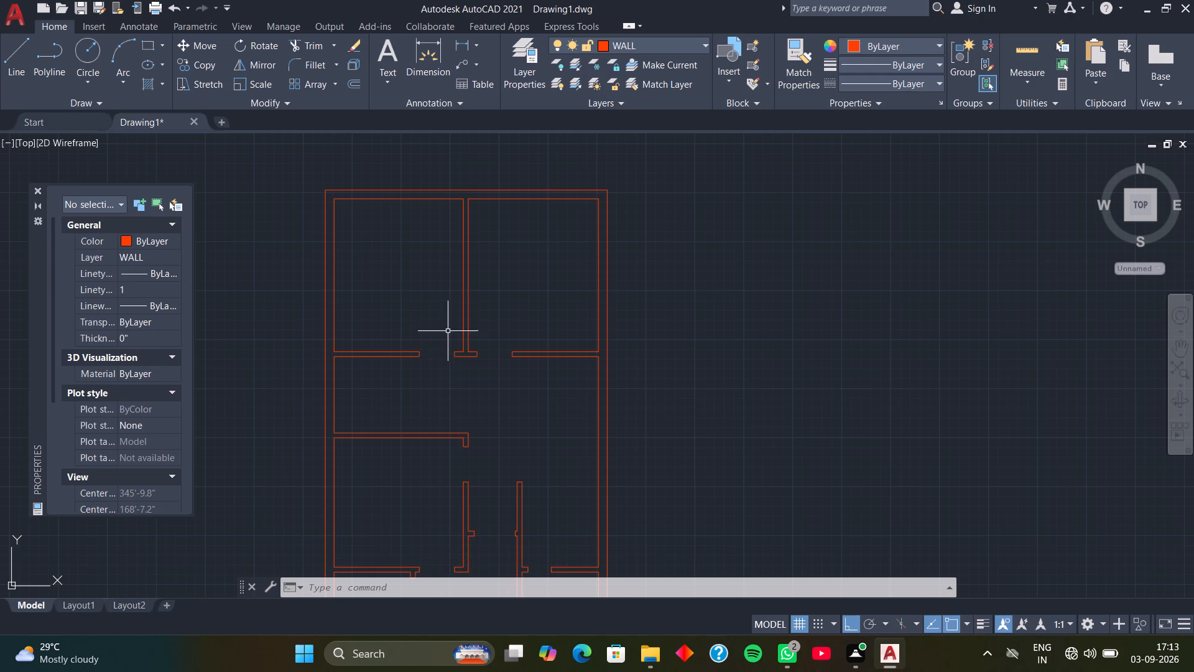
pyautogui.scroll(-1, 448, 332)
pyautogui.moveTo(449, 360); pyautogui.dragTo(433, 333, button='middle')
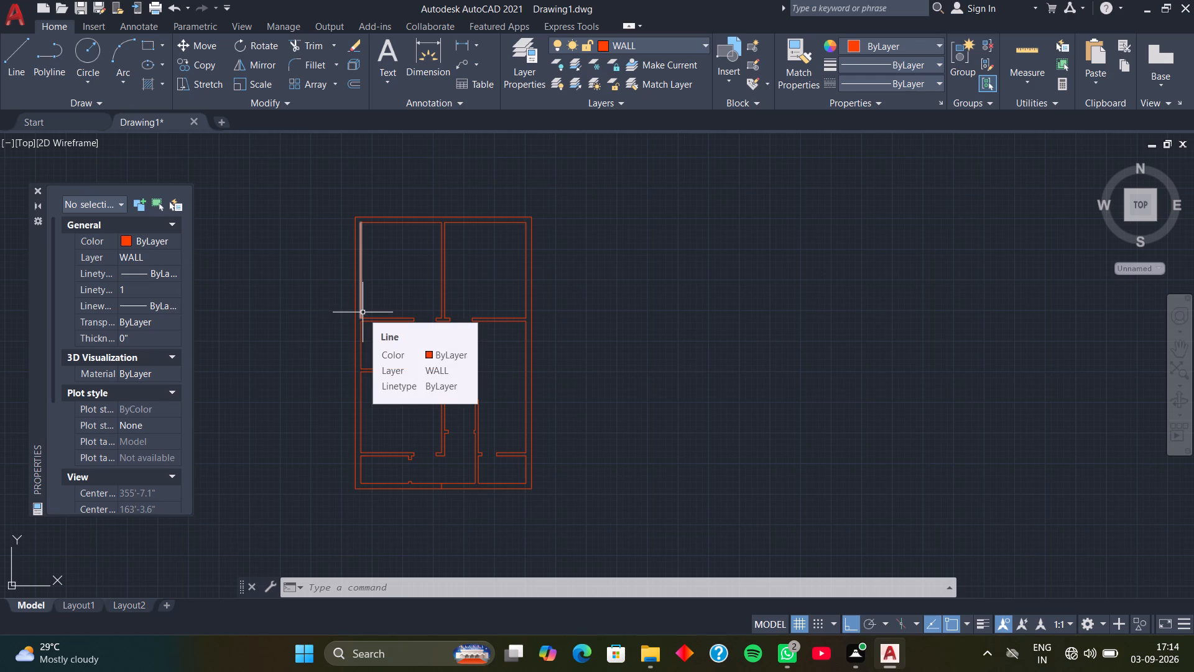
pyautogui.press('l')
pyautogui.press('space')
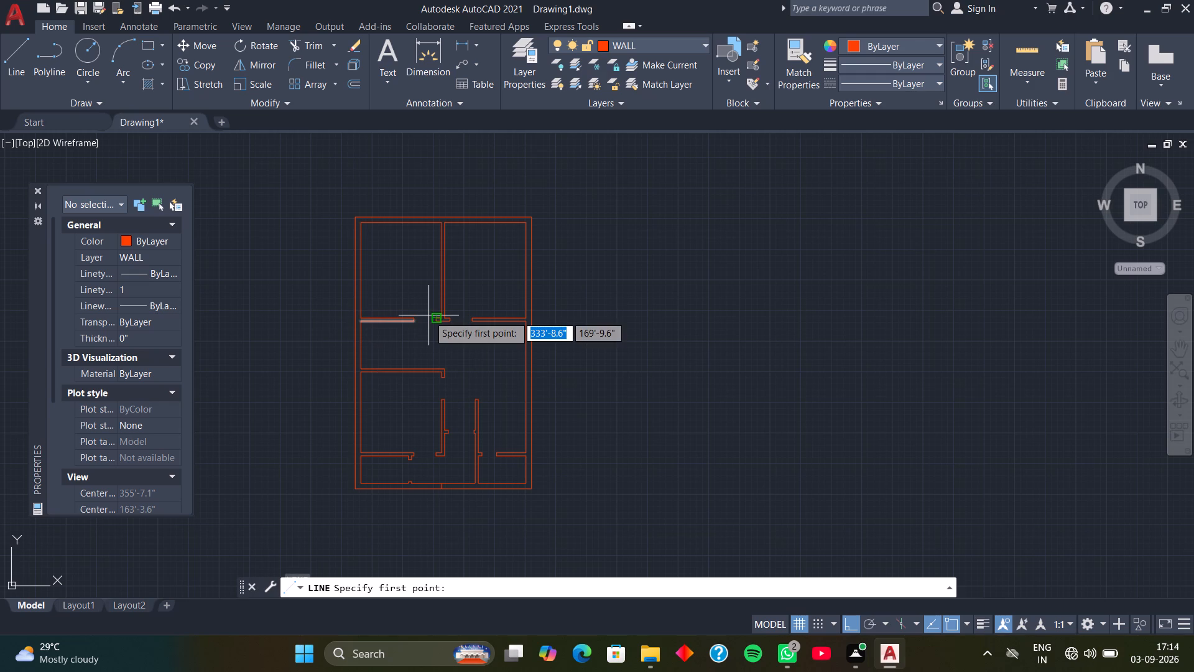
pyautogui.click(704, 44)
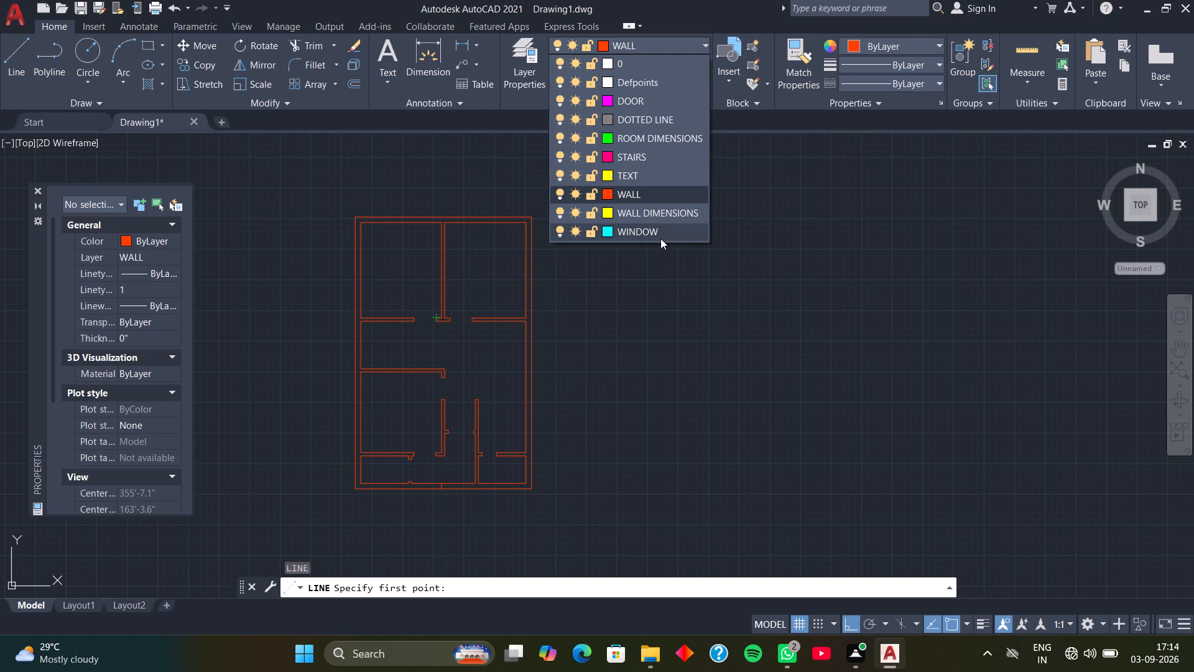
pyautogui.click(660, 237)
pyautogui.scroll(1, 385, 345)
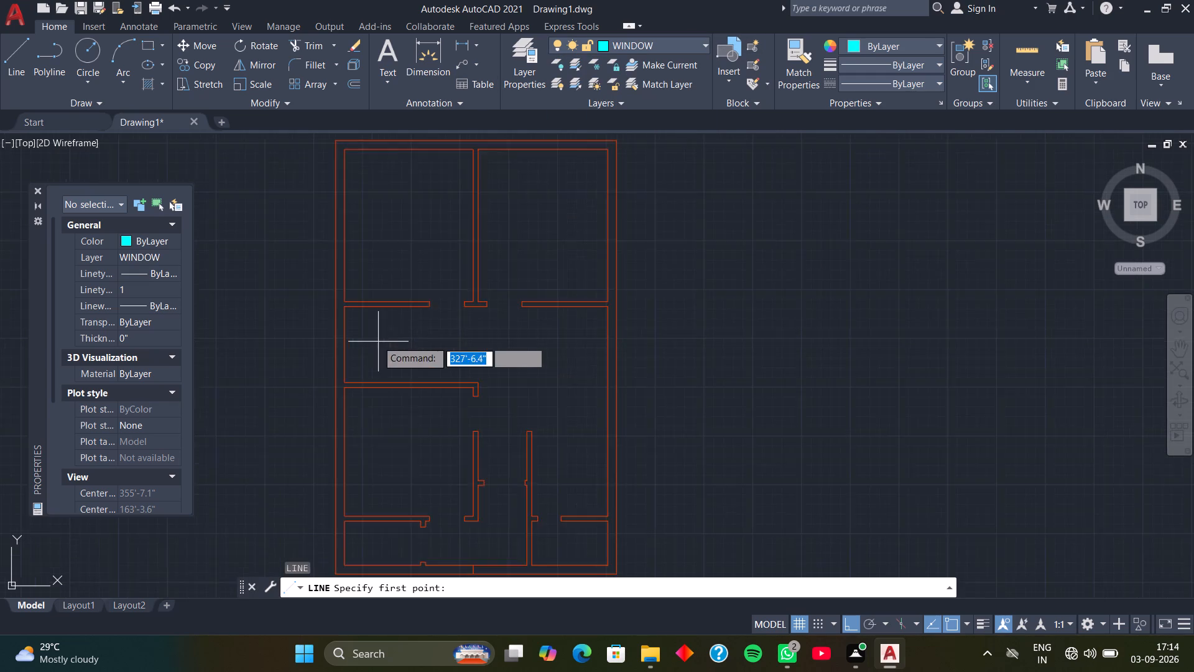
pyautogui.scroll(2, 376, 340)
pyautogui.moveTo(372, 336); pyautogui.dragTo(512, 399, button='middle')
pyautogui.scroll(2, 433, 345)
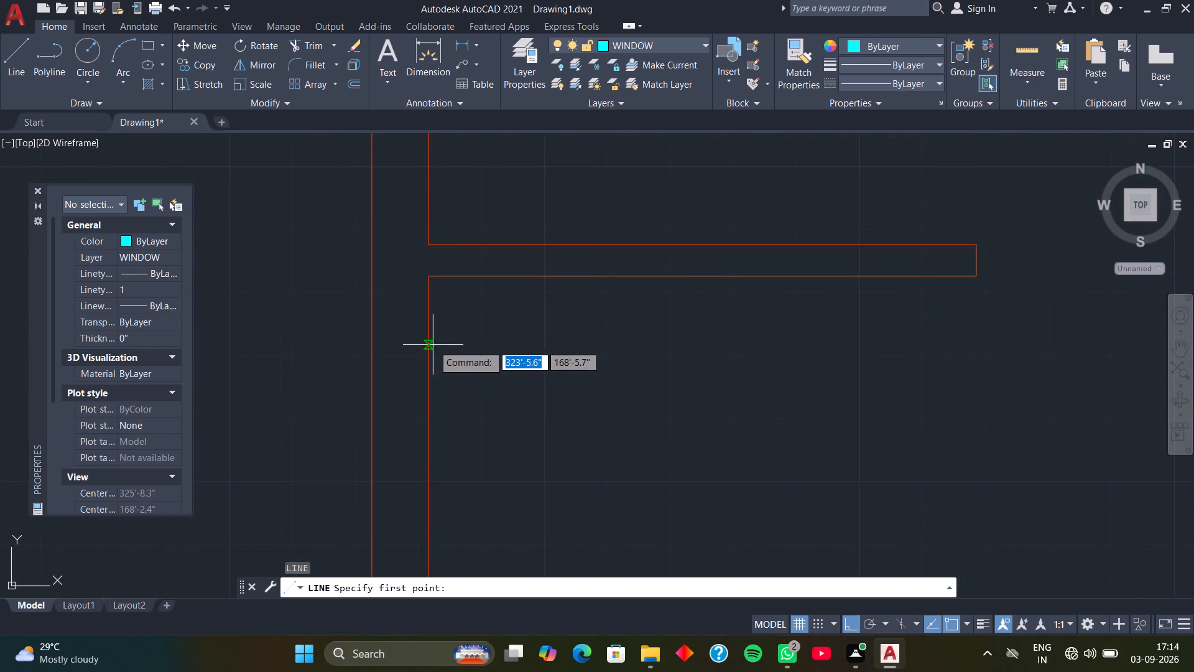
pyautogui.click(425, 243)
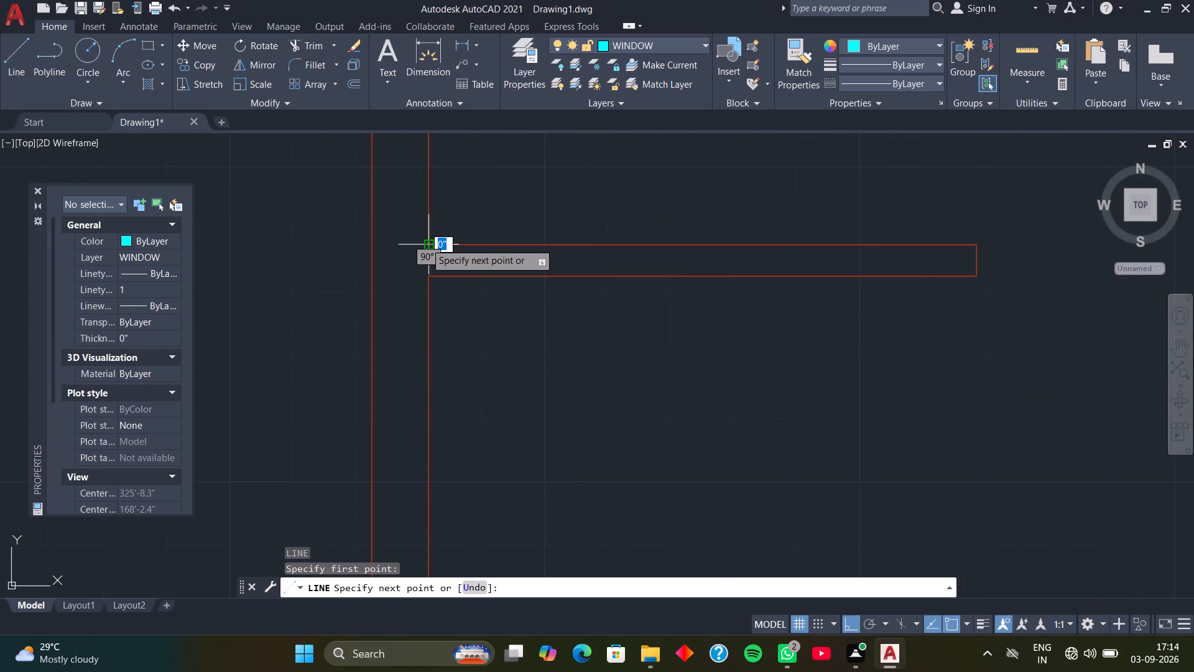
pyautogui.click(372, 247)
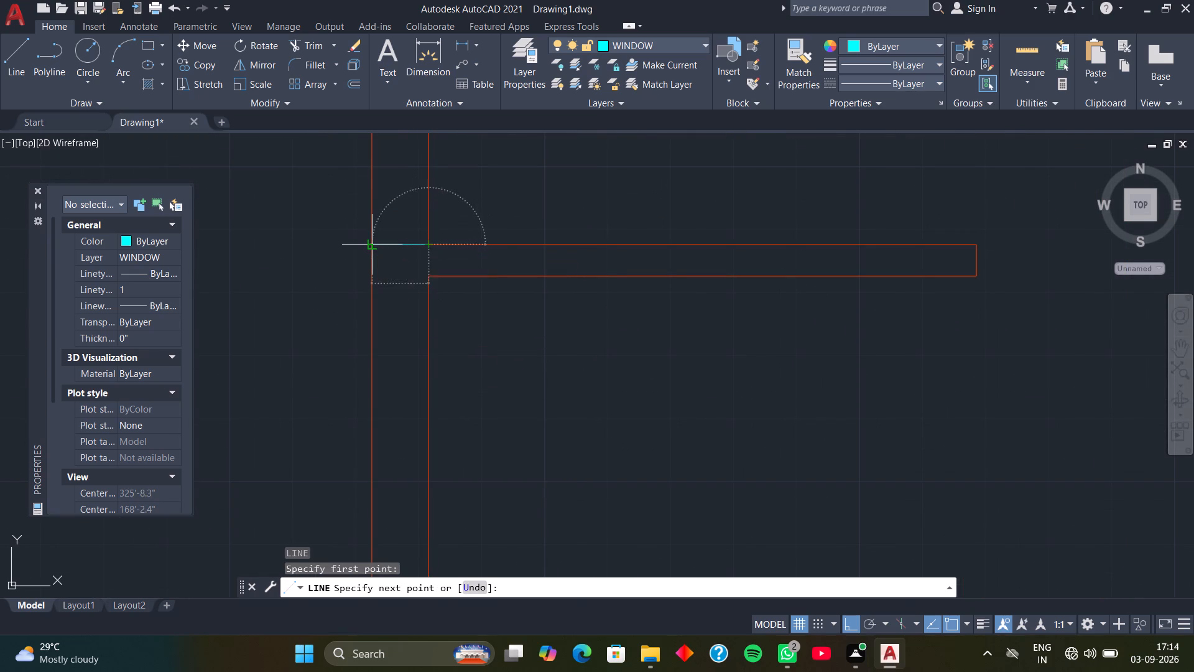
pyautogui.press('space')
# Move the window line 4'6" up along the left outer wall of the upper-left room.
pyautogui.click(389, 246)
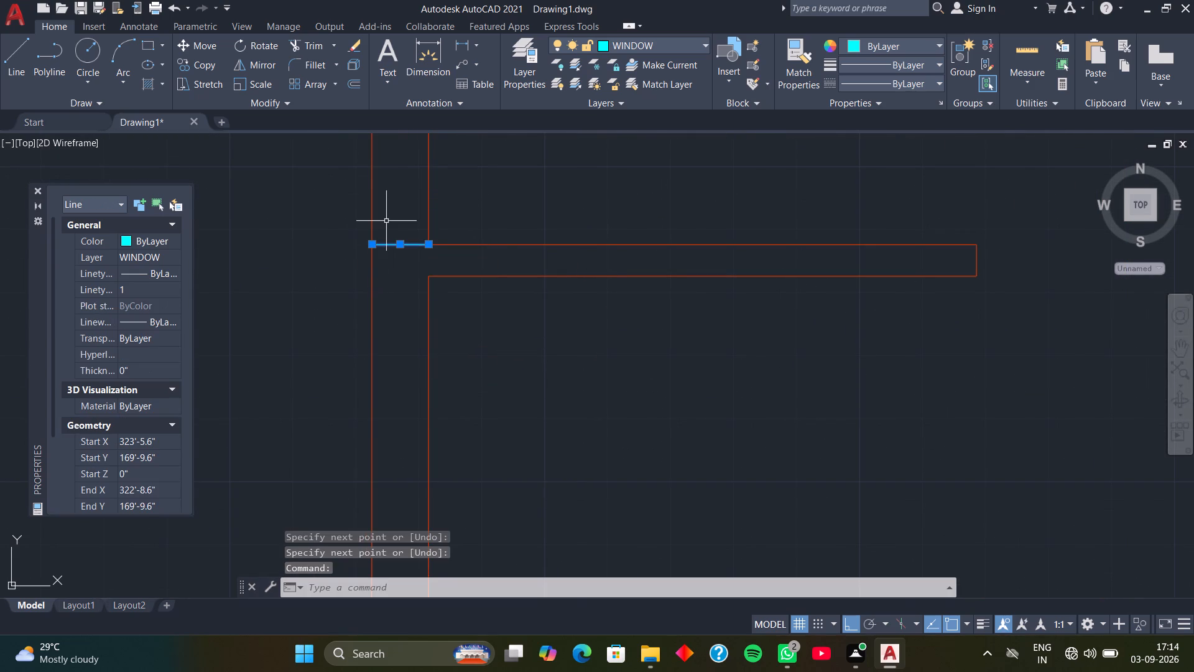
pyautogui.write('M')
pyautogui.press('space')
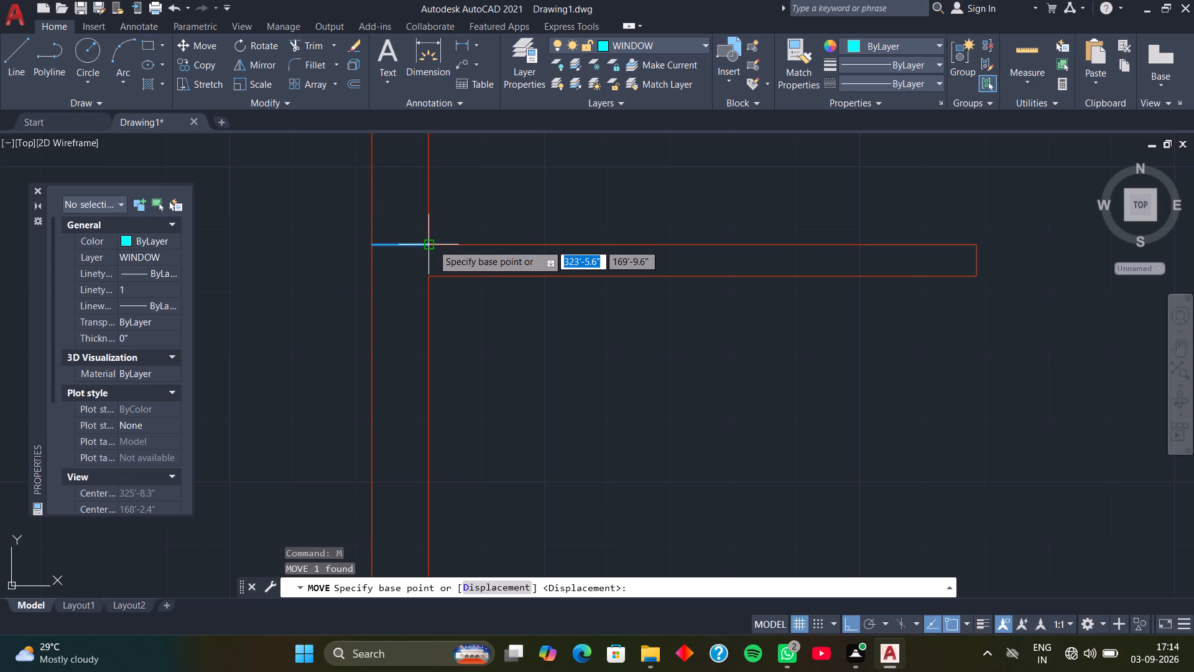
pyautogui.click(432, 244)
pyautogui.scroll(-2, 422, 167)
pyautogui.moveTo(422, 167); pyautogui.dragTo(453, 314, button='middle')
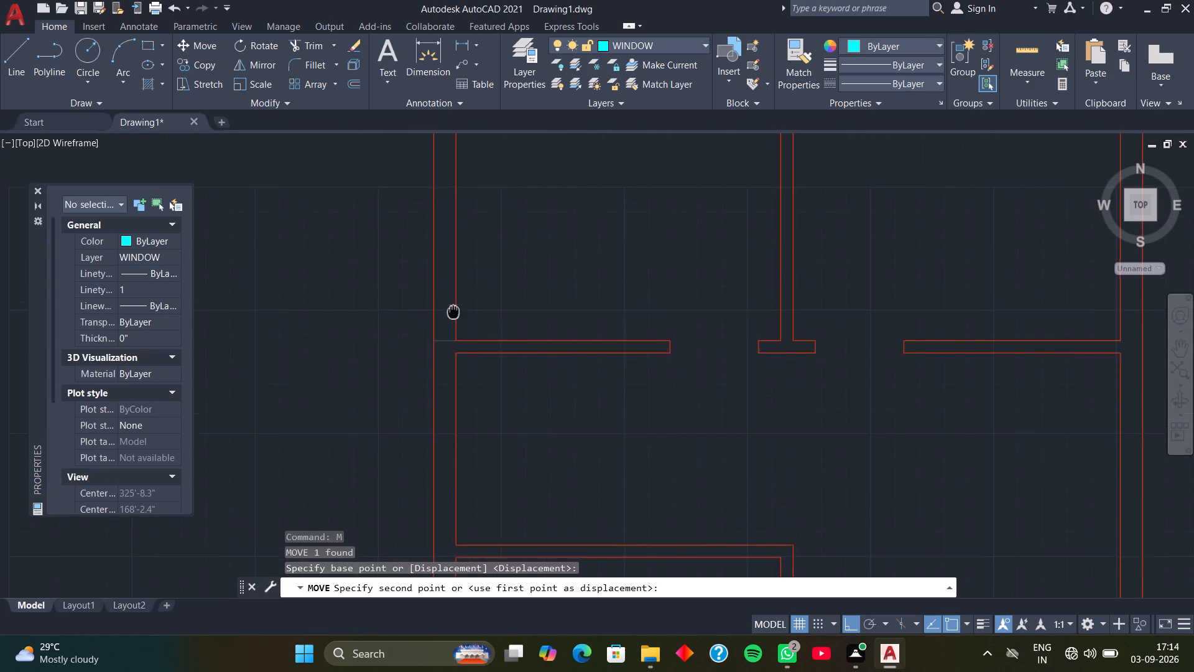
pyautogui.moveTo(453, 314); pyautogui.dragTo(453, 322, button='middle')
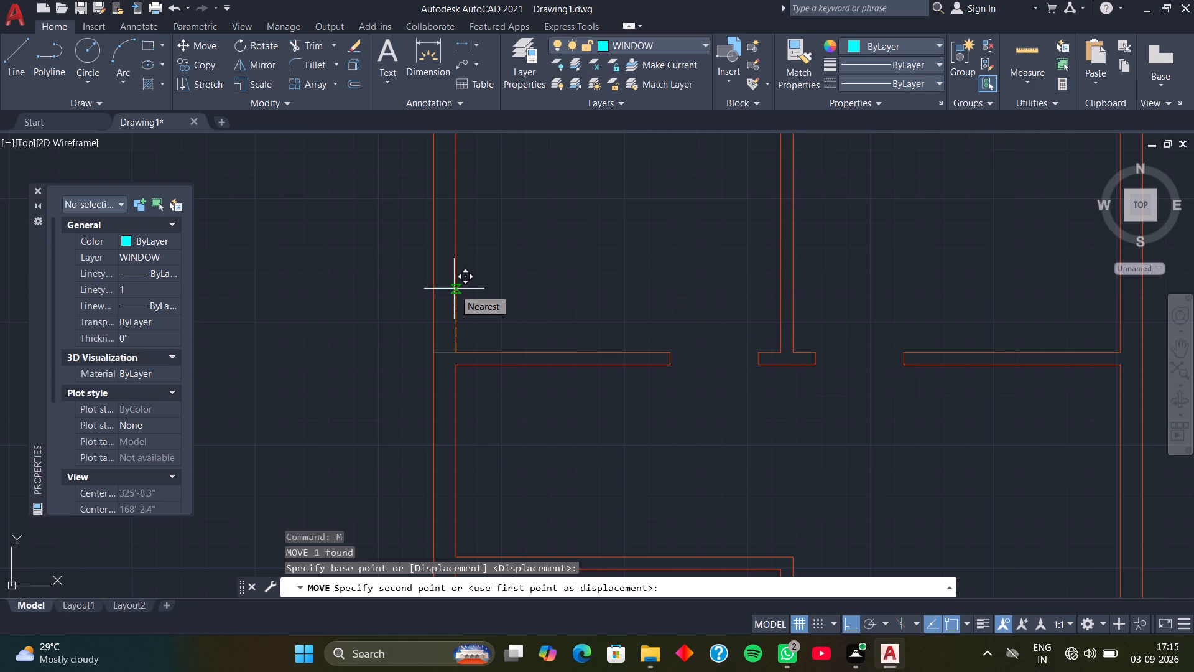
pyautogui.write("4'6")
pyautogui.press('Return')
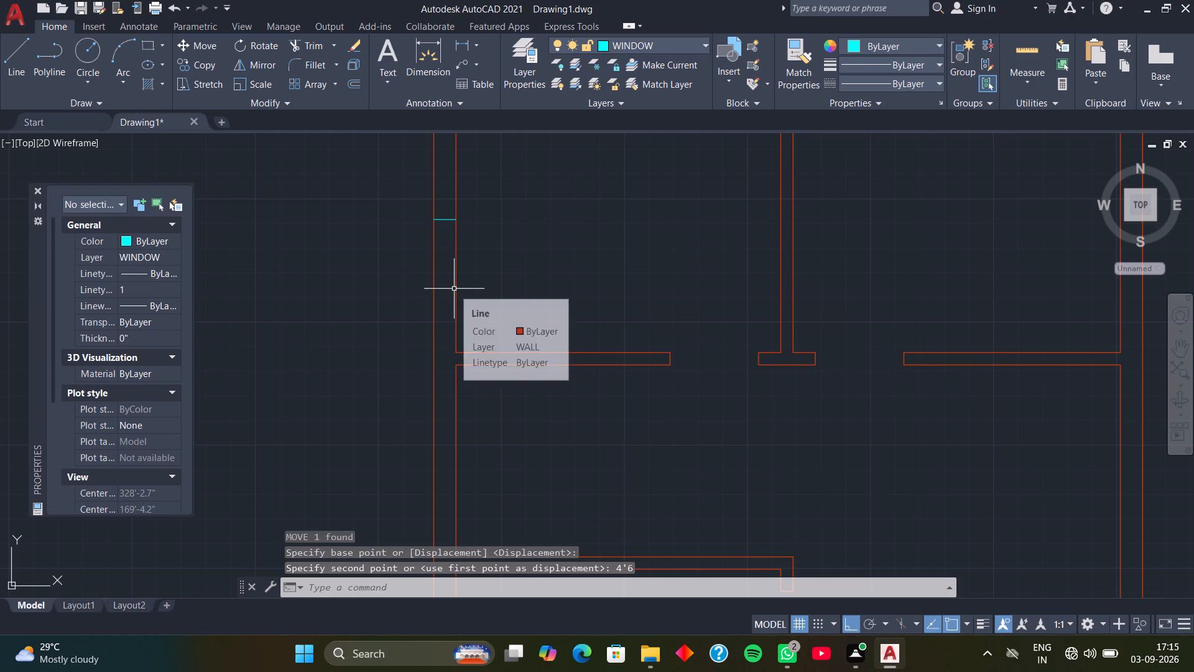
# Copy the window line 4' up along the left outer wall to mark the window's other end.
pyautogui.click(447, 223)
pyautogui.click(445, 218)
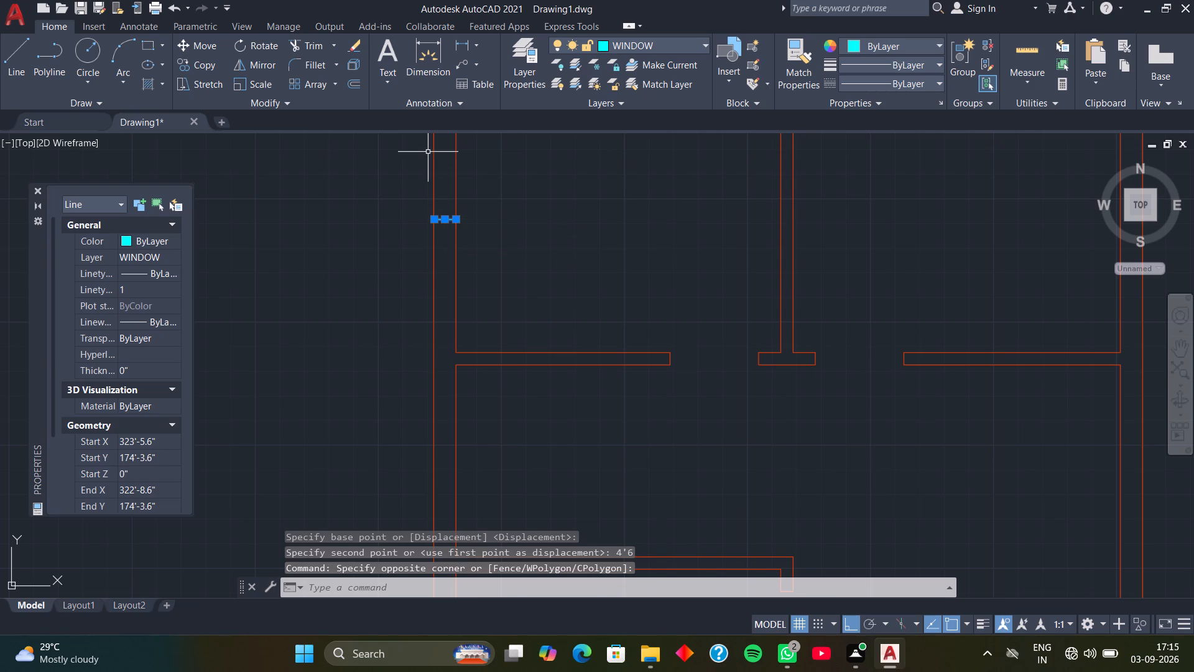
pyautogui.write('CO')
pyautogui.press('space')
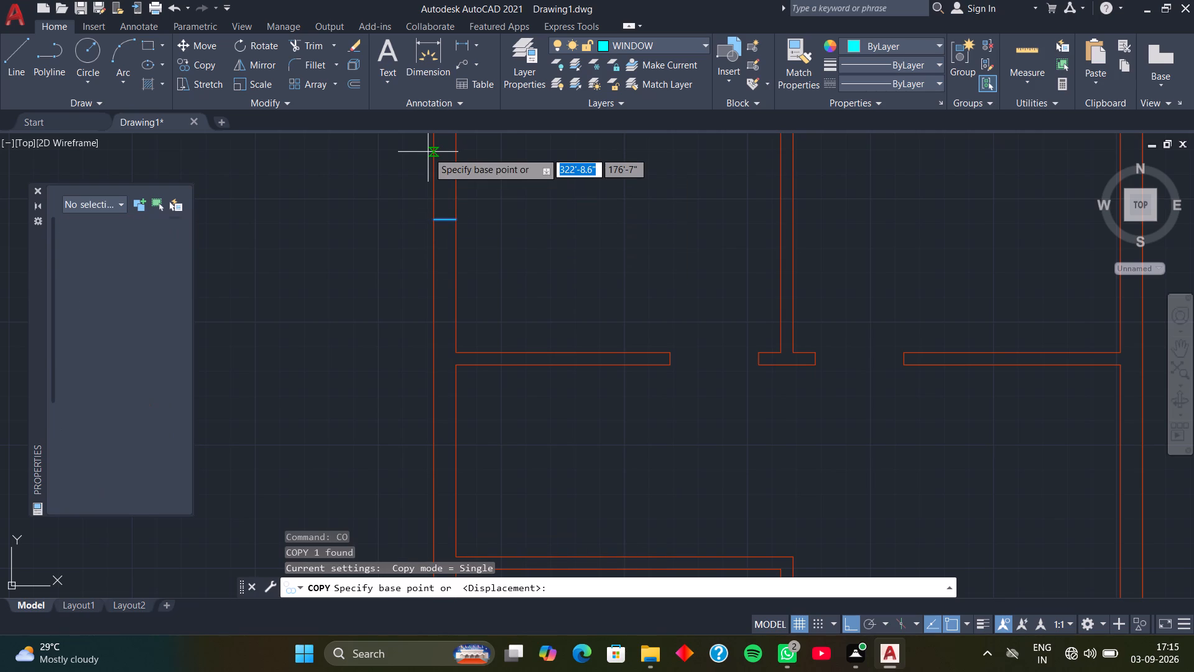
pyautogui.scroll(-1, 490, 319)
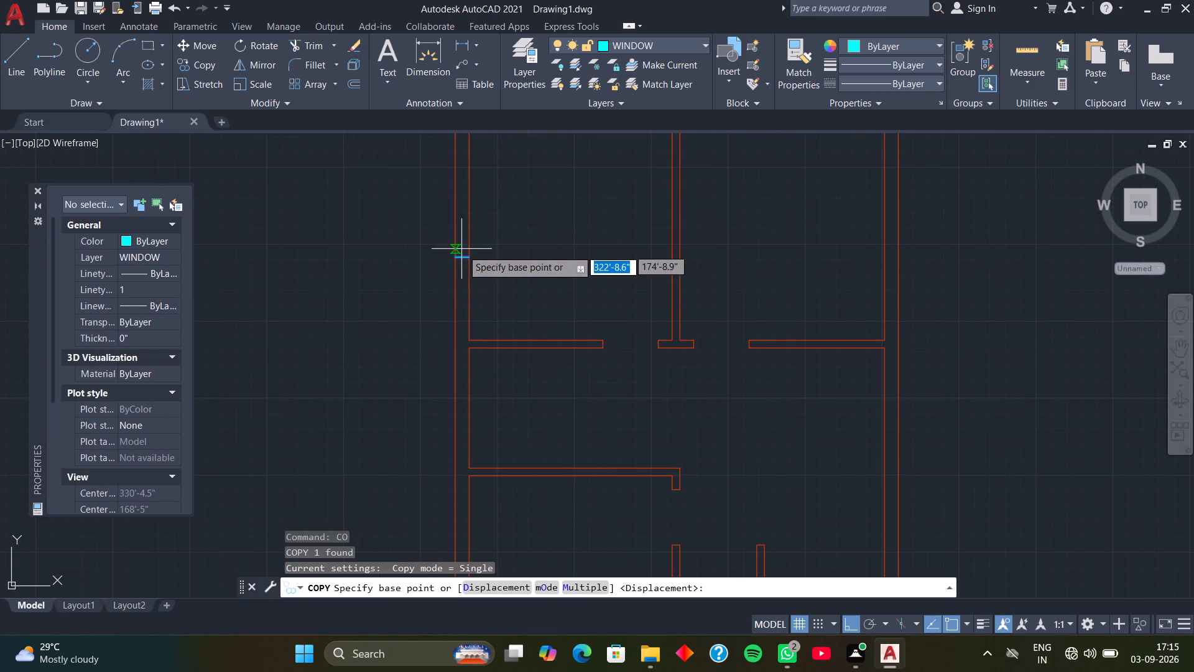
pyautogui.click(467, 254)
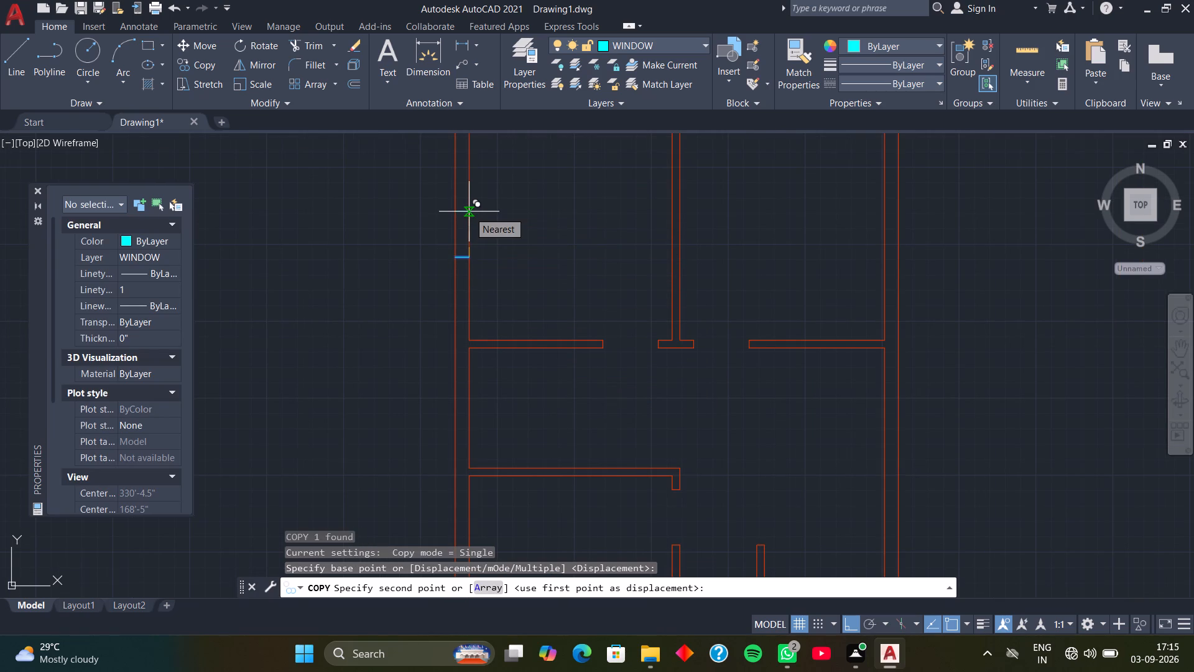
pyautogui.write("4'")
pyautogui.press('Return')
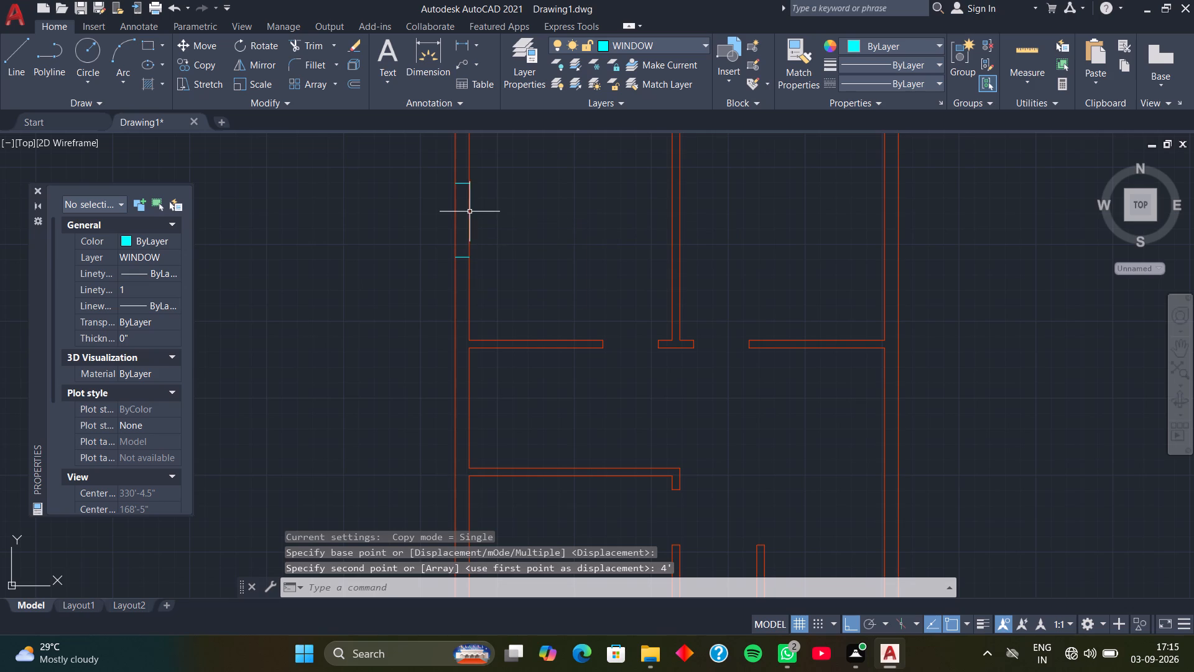
# Copy the upper-left room's two window lines horizontally across to the right outer wall of the upper-right room.
pyautogui.scroll(-1, 521, 275)
pyautogui.scroll(2, 477, 261)
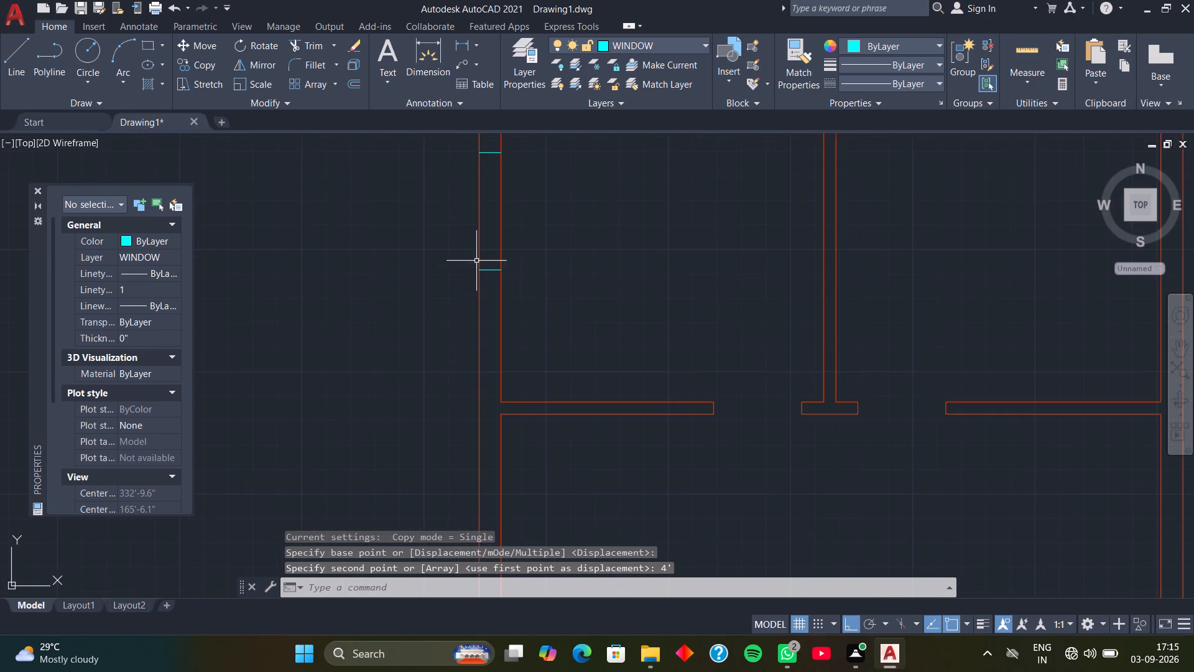
pyautogui.moveTo(434, 263); pyautogui.dragTo(410, 302, button='middle')
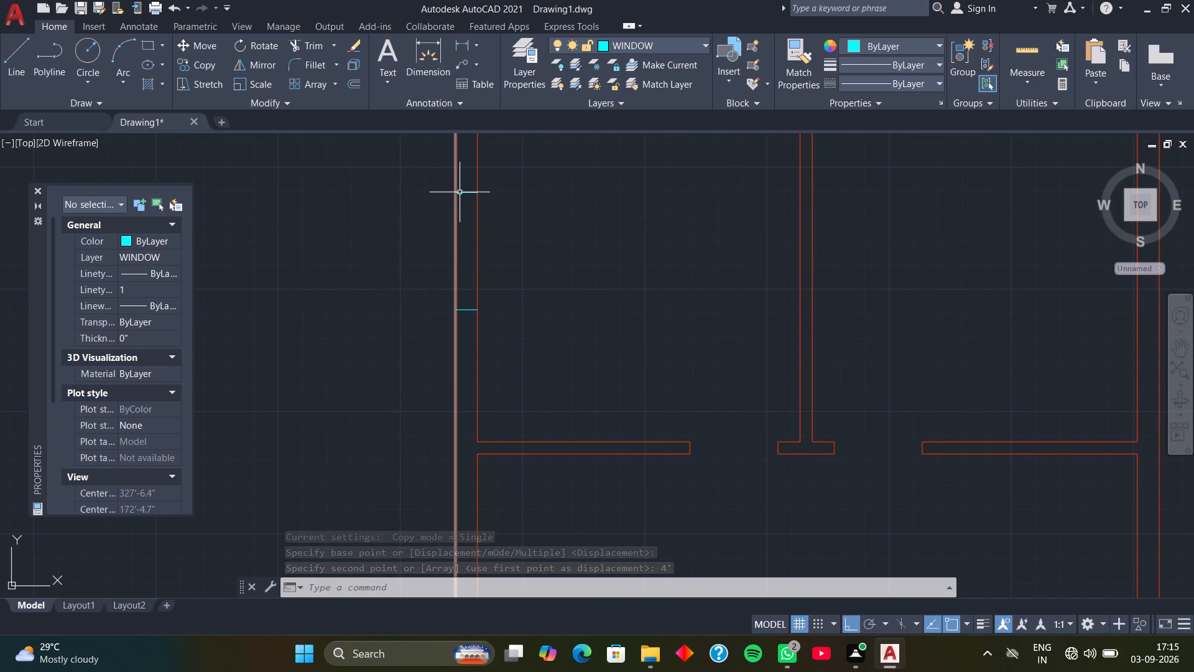
pyautogui.click(461, 194)
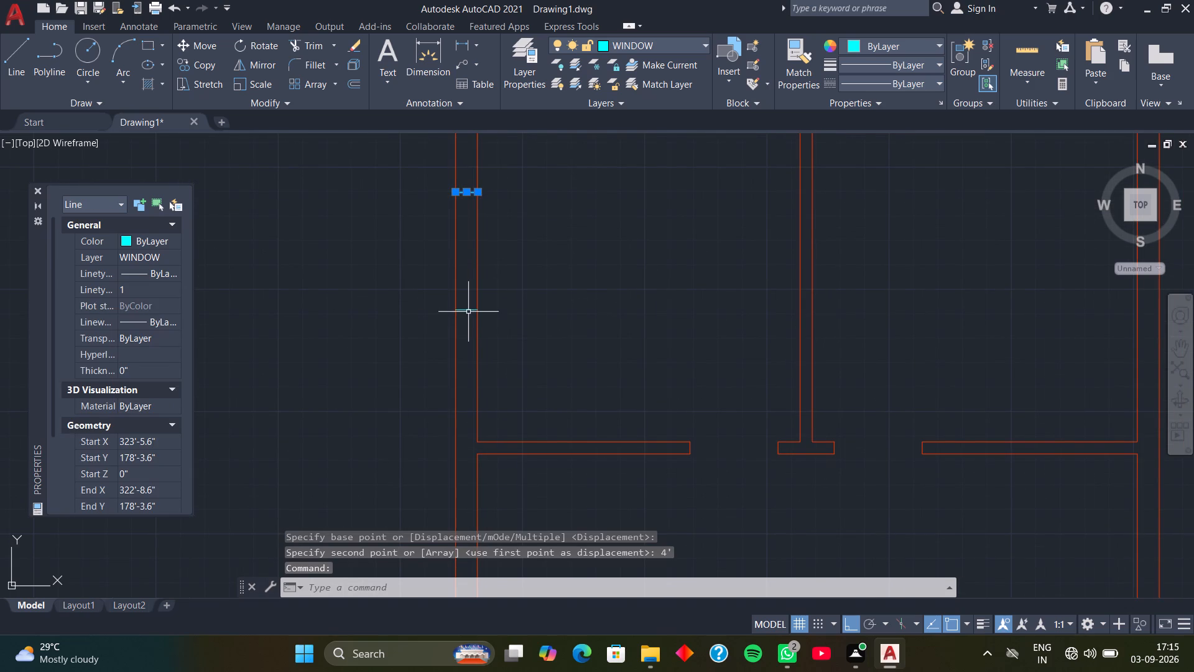
pyautogui.click(467, 309)
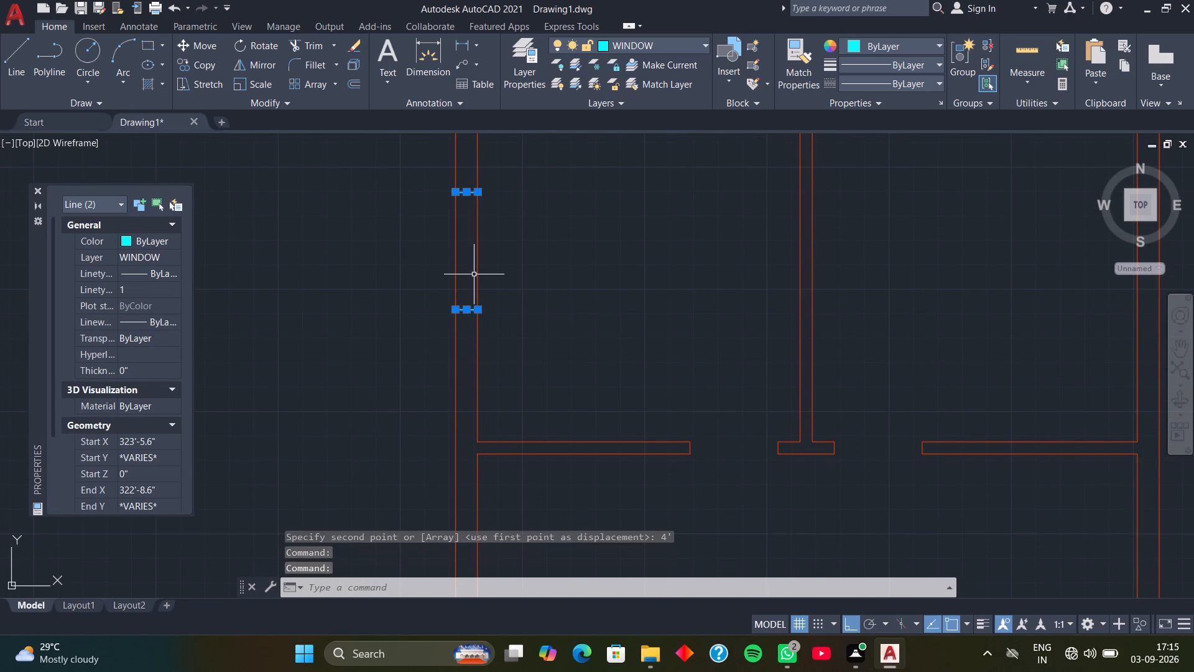
pyautogui.write('CO')
pyautogui.press('space')
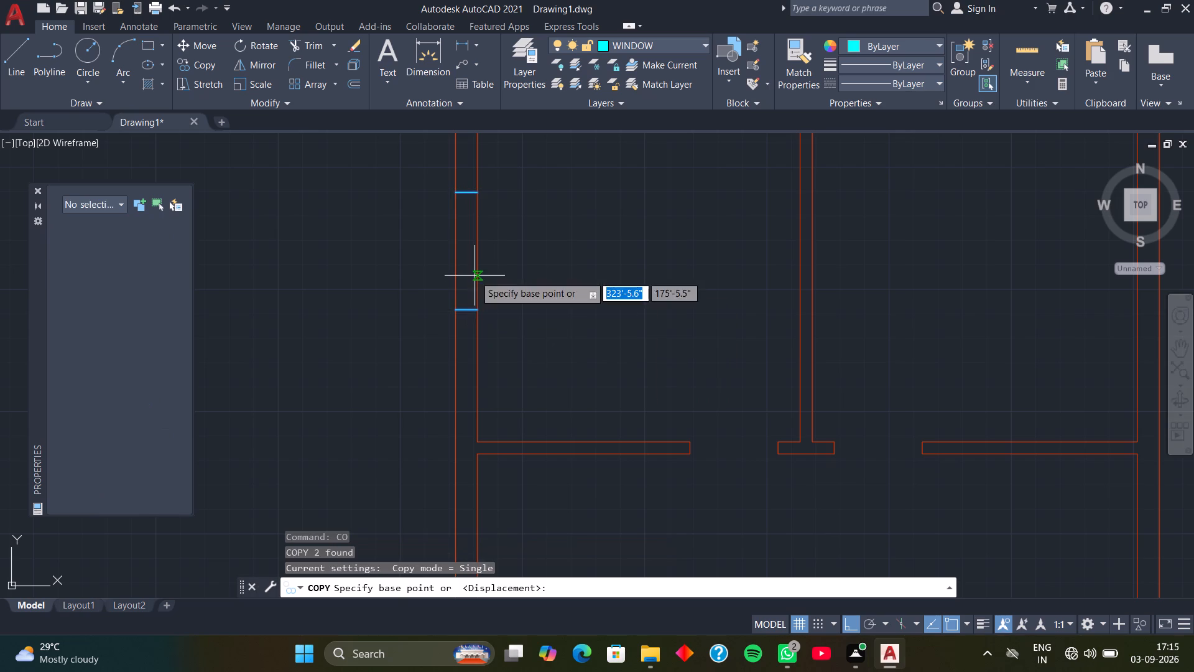
pyautogui.click(478, 310)
pyautogui.scroll(-2, 747, 299)
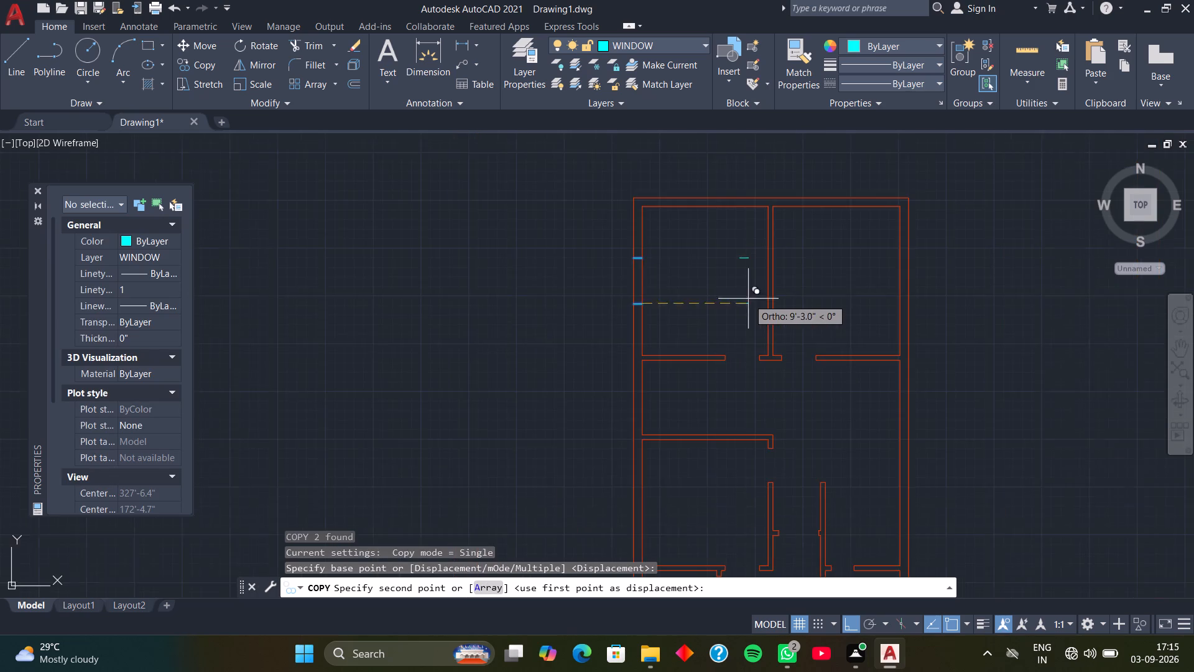
pyautogui.moveTo(746, 299); pyautogui.dragTo(283, 355, button='middle')
pyautogui.scroll(1, 416, 358)
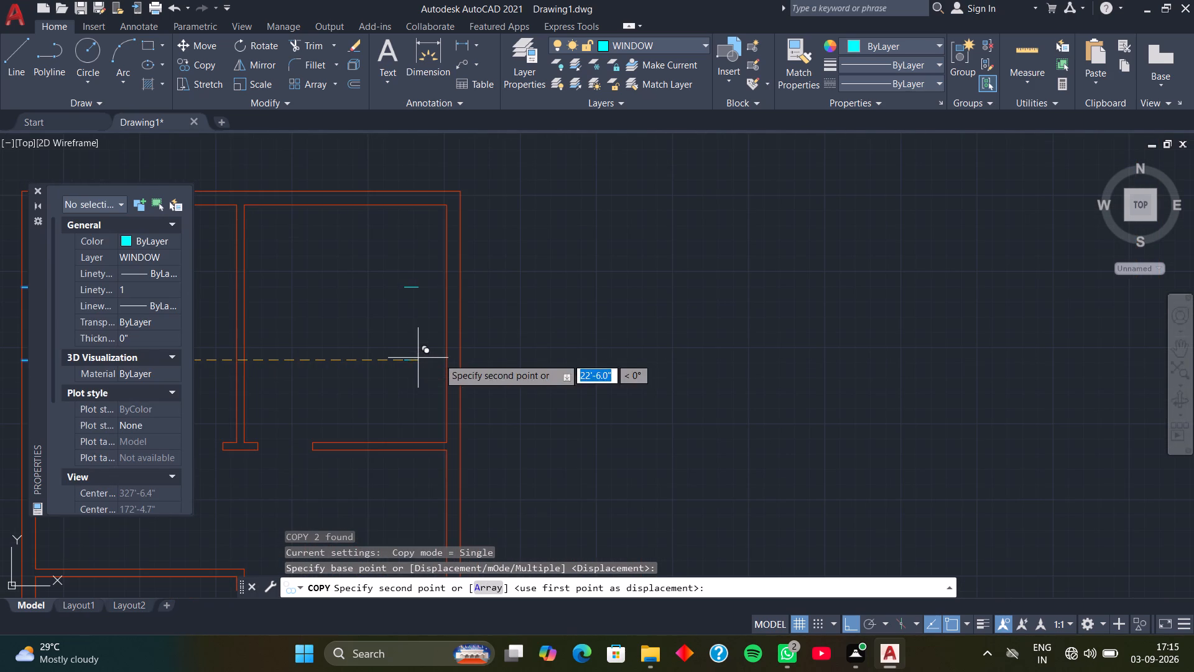
pyautogui.scroll(2, 452, 356)
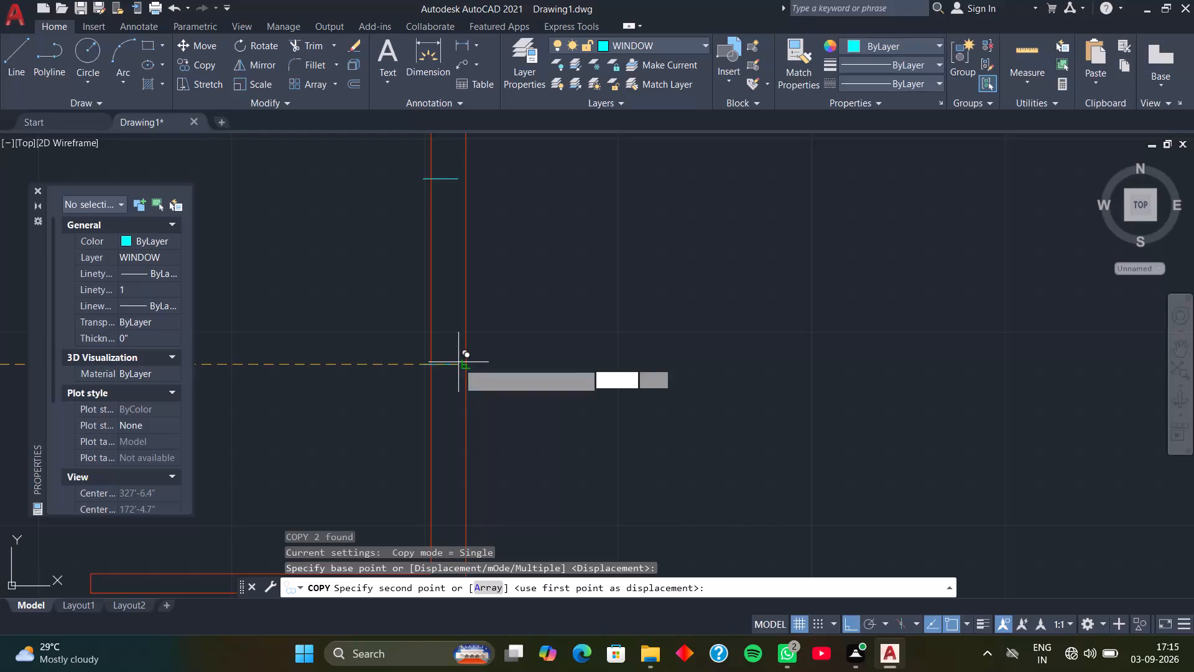
pyautogui.click(465, 366)
# Draw a line across the right outer wall, level with the upper horizontal wall's lower face.
pyautogui.scroll(-1, 554, 345)
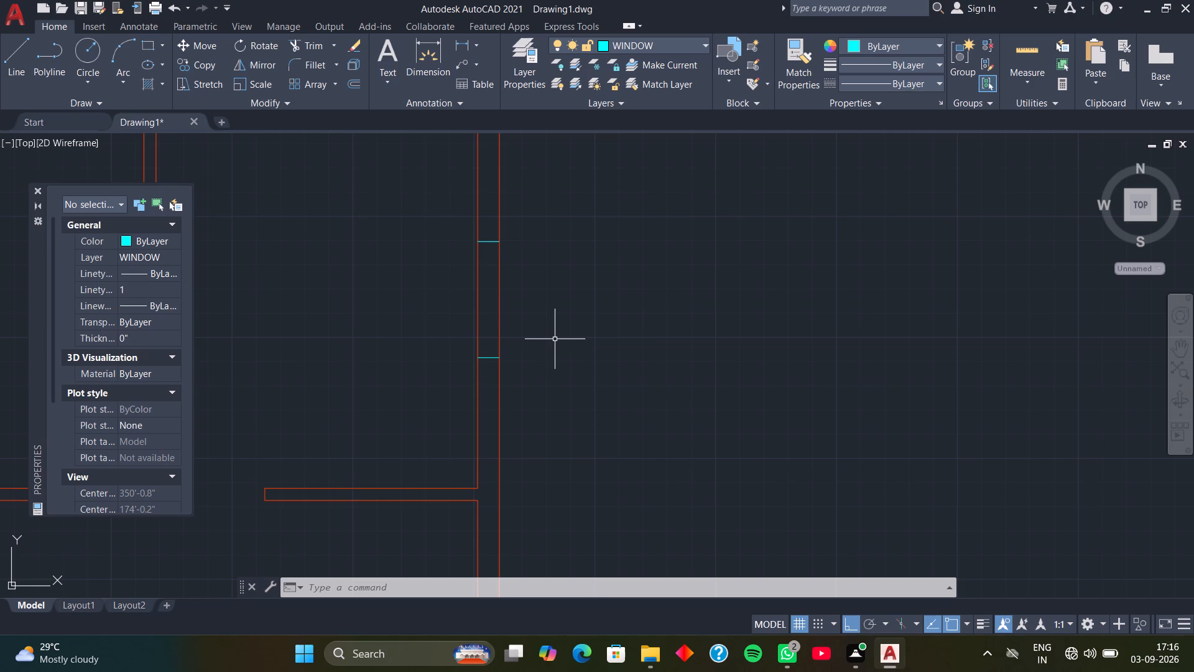
pyautogui.scroll(-2, 511, 291)
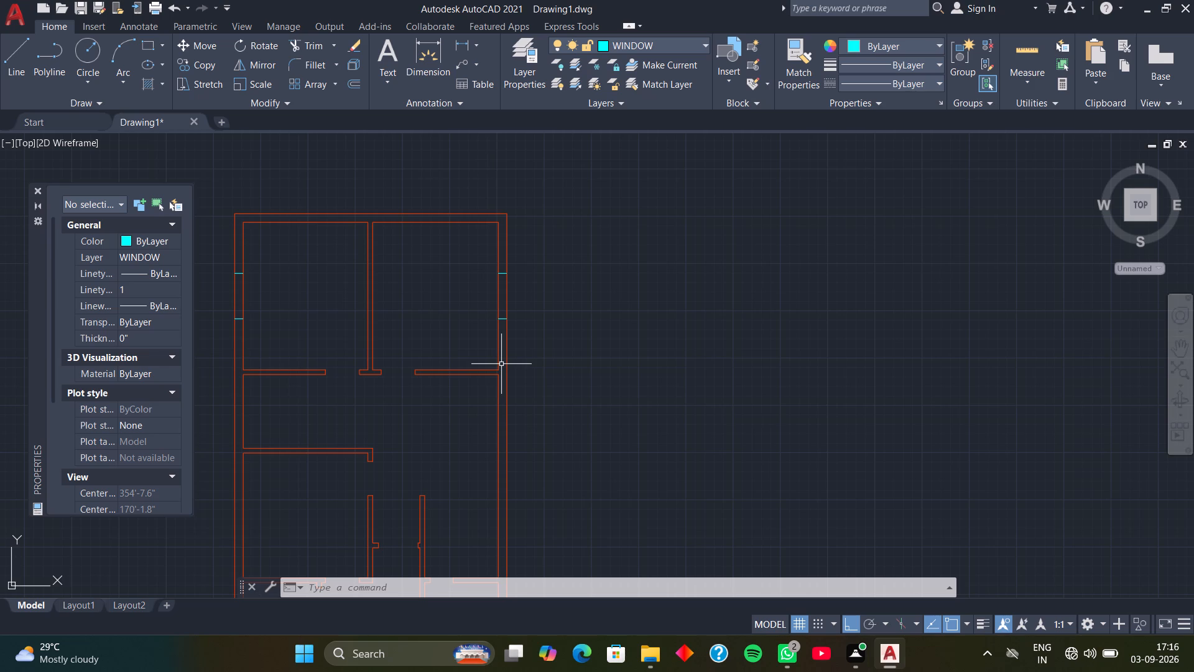
pyautogui.scroll(1, 489, 406)
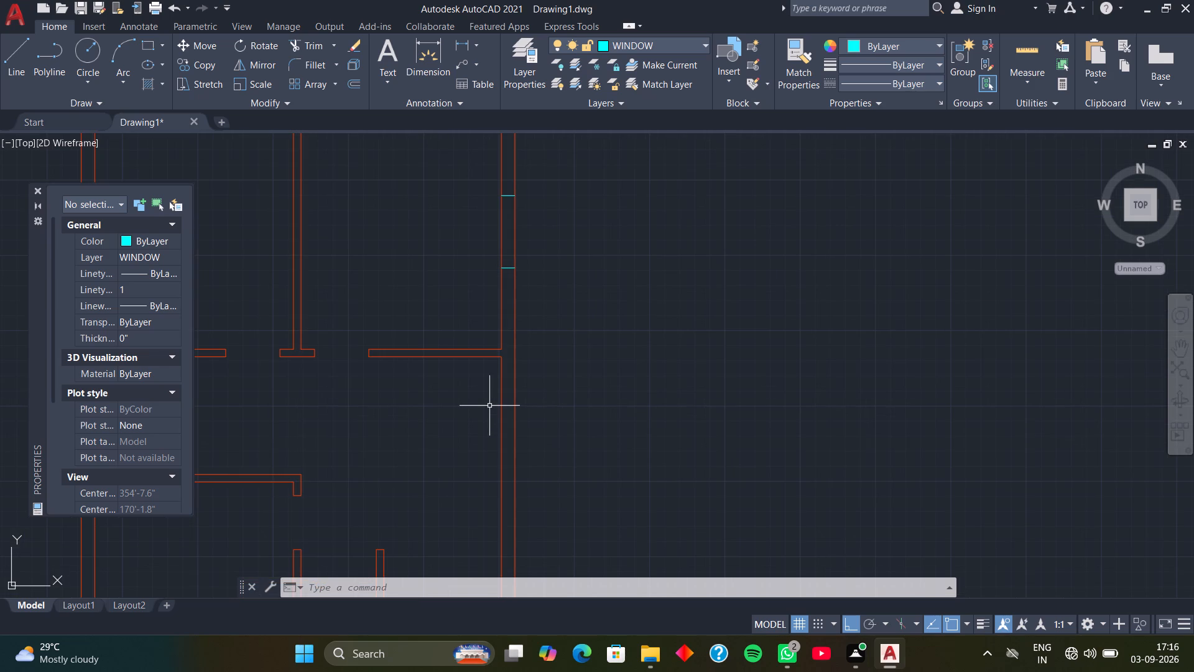
pyautogui.write('L')
pyautogui.press('space')
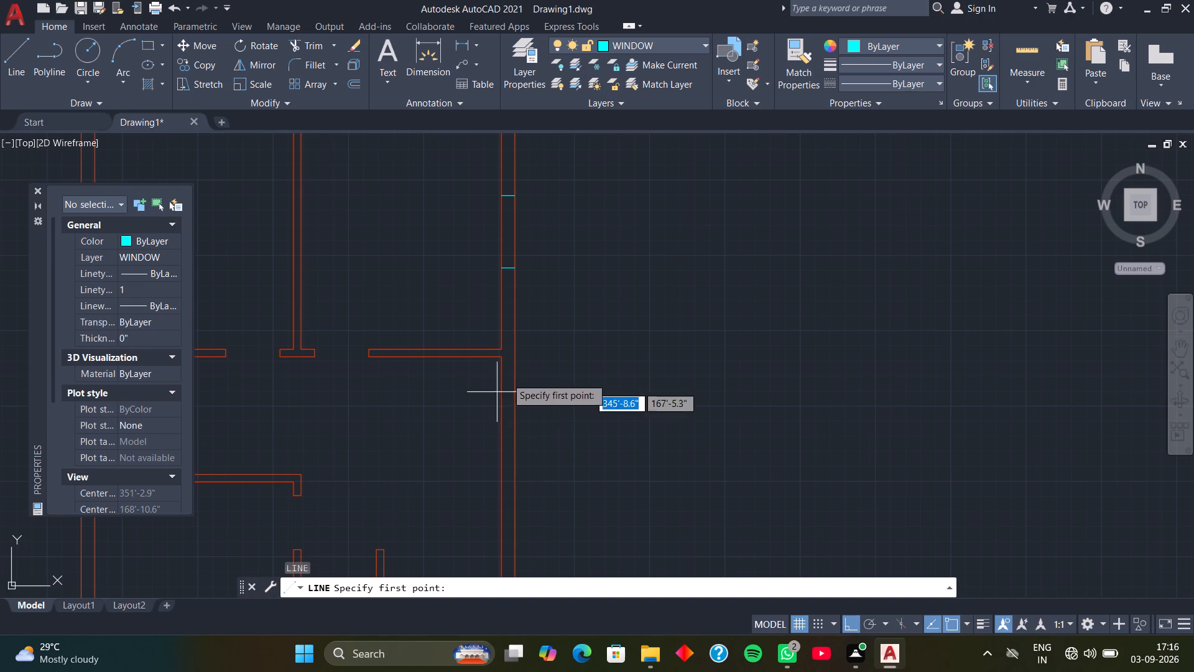
pyautogui.click(505, 359)
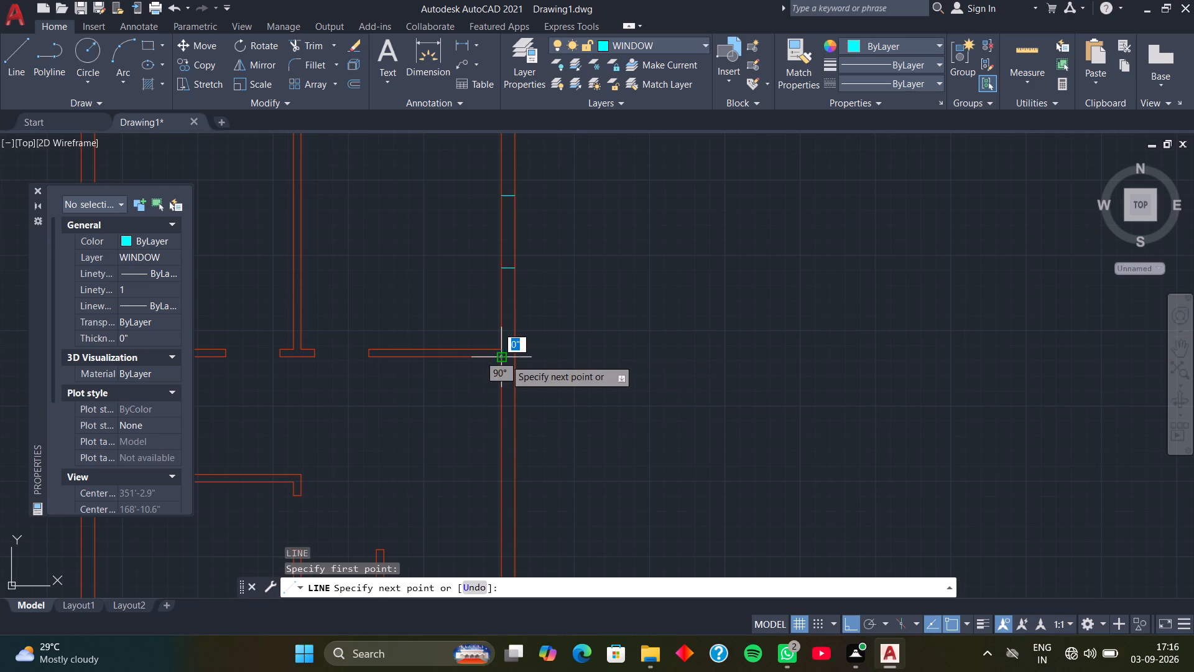
pyautogui.click(511, 359)
pyautogui.press('space')
# Move the new window line 2' down along the right outer wall.
pyautogui.scroll(2, 511, 359)
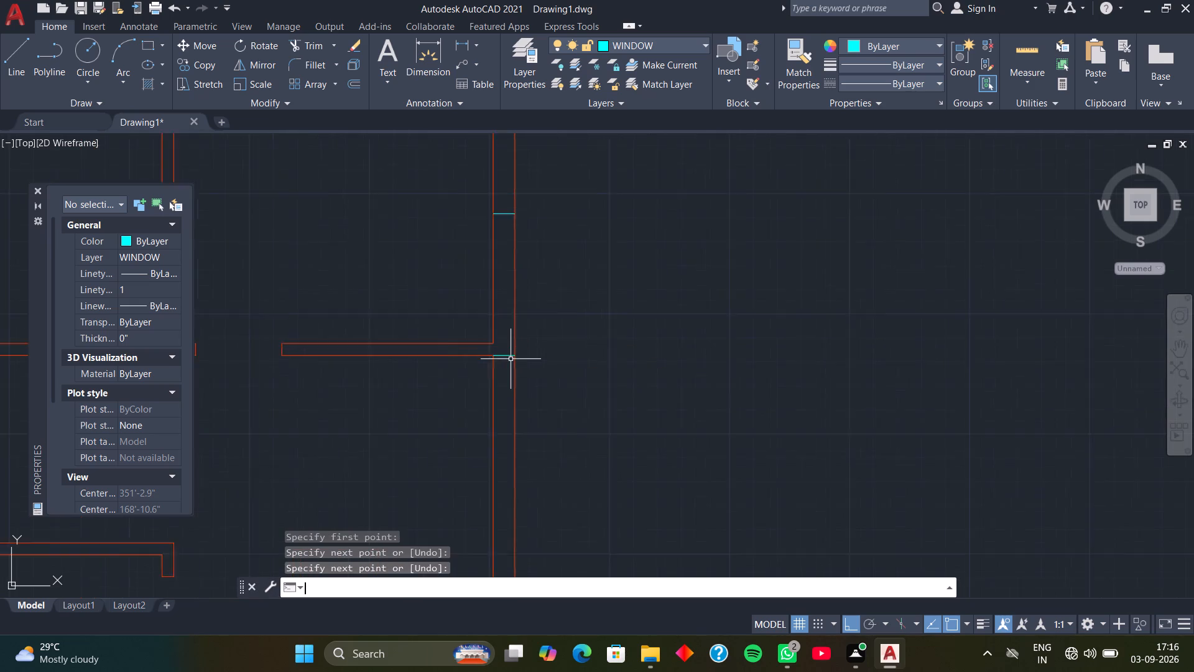
pyautogui.scroll(1, 511, 359)
pyautogui.click(506, 348)
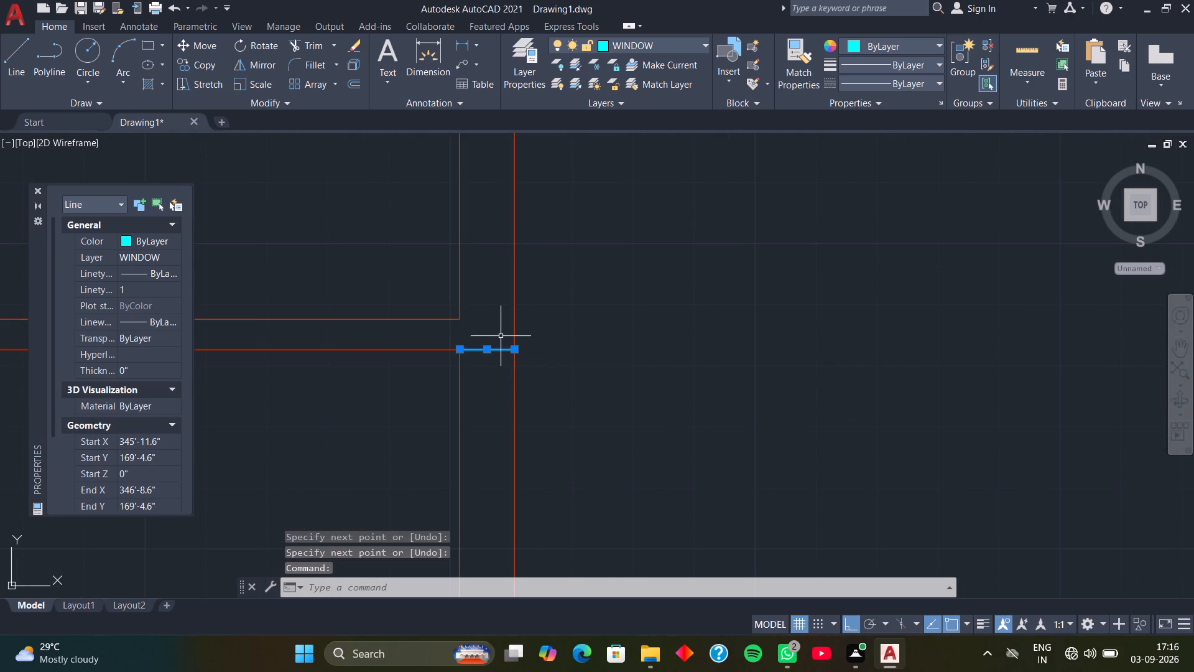
pyautogui.write('M')
pyautogui.press('space')
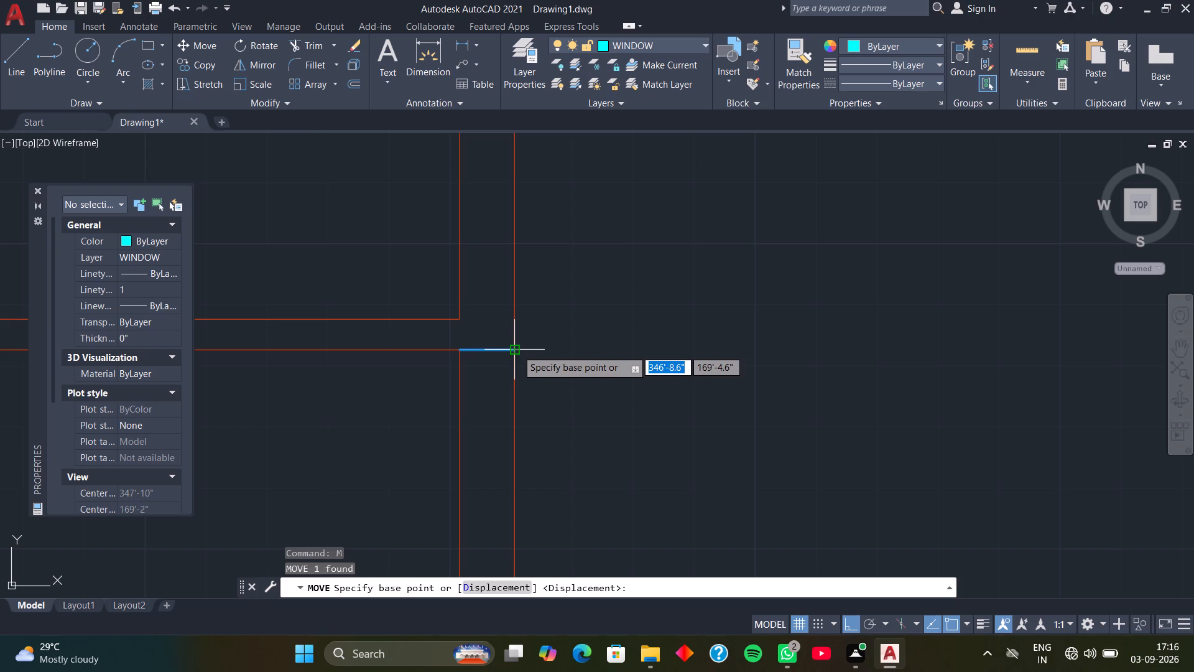
pyautogui.click(517, 350)
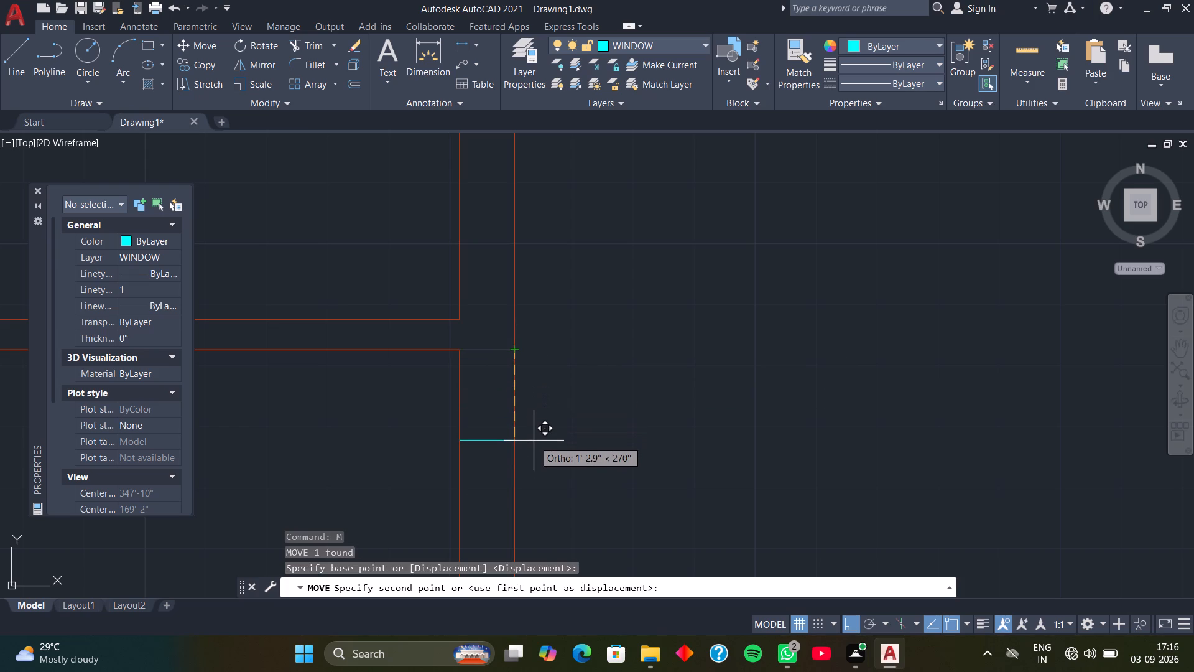
pyautogui.write("2'")
pyautogui.press('Return')
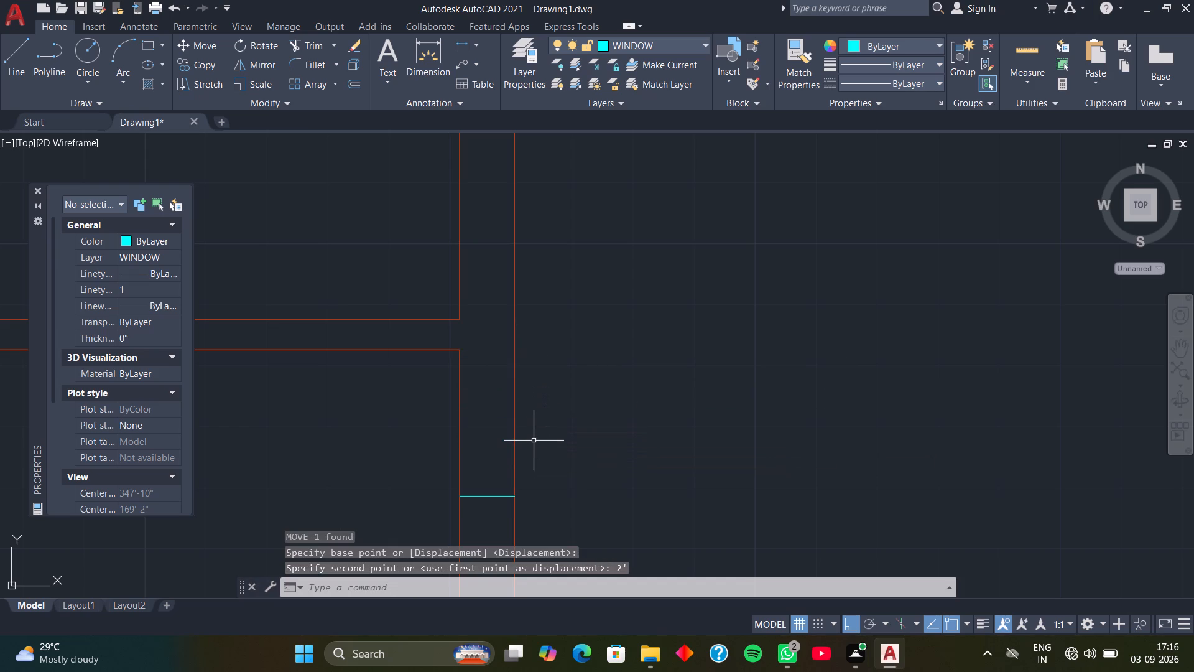
# Copy the moved window line 4' down along the right outer wall to mark the window's other end.
pyautogui.scroll(-2, 534, 441)
pyautogui.moveTo(532, 447); pyautogui.dragTo(377, 297, button='middle')
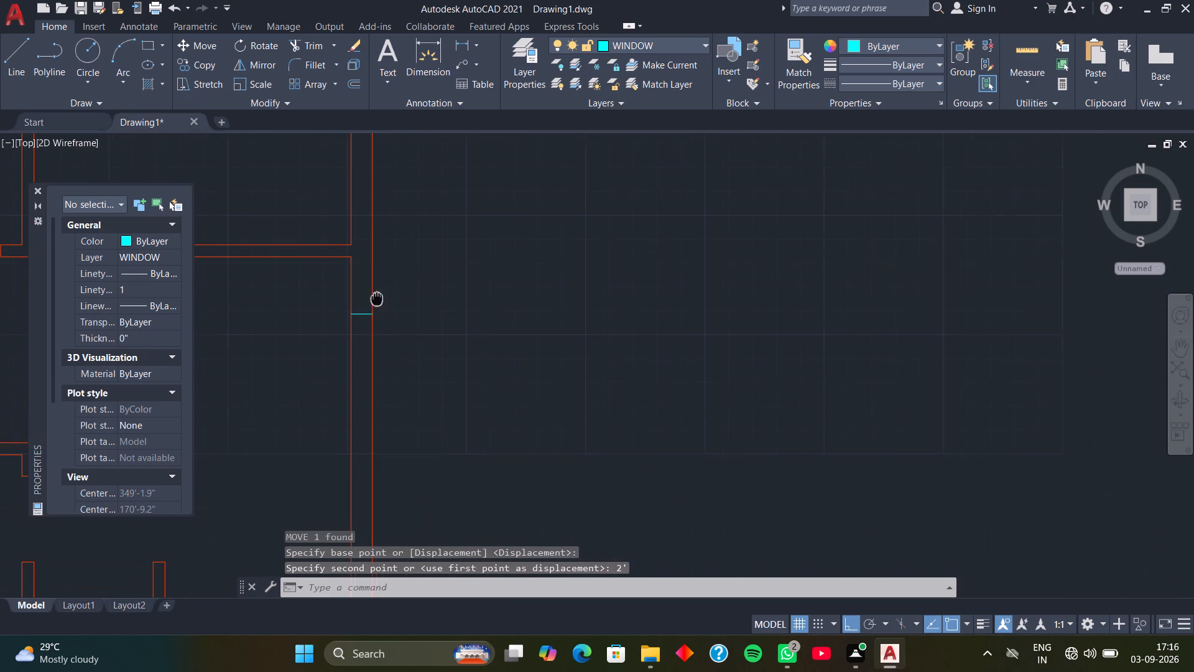
pyautogui.click(364, 315)
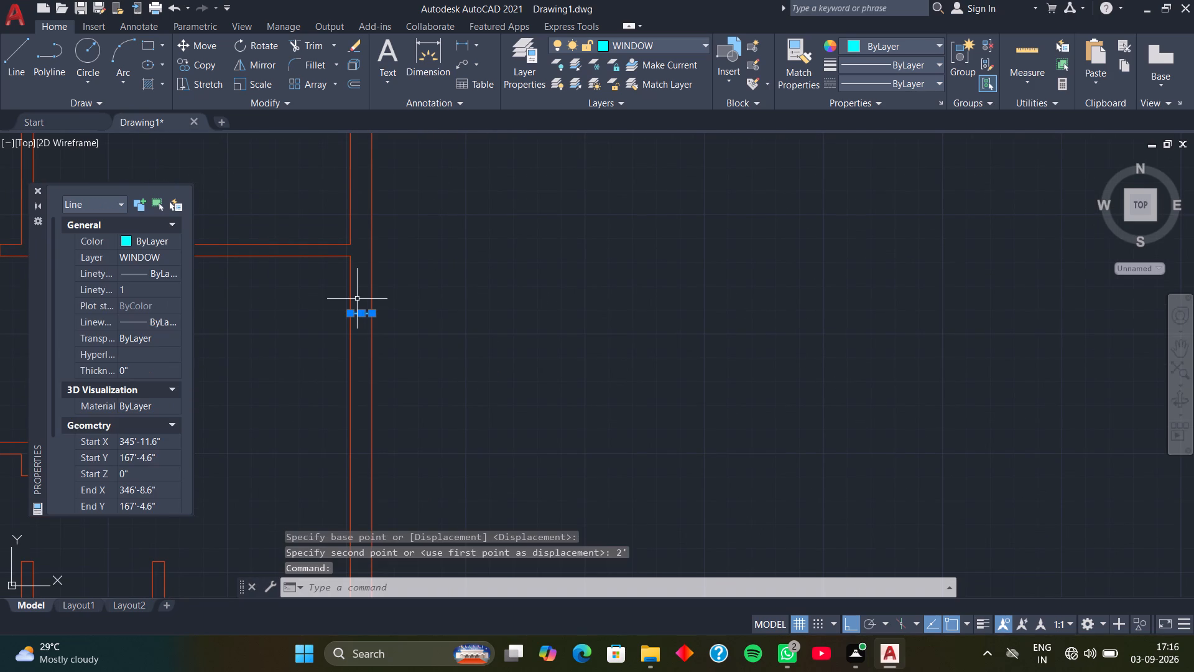
pyautogui.press('c')
pyautogui.write('O')
pyautogui.press('space')
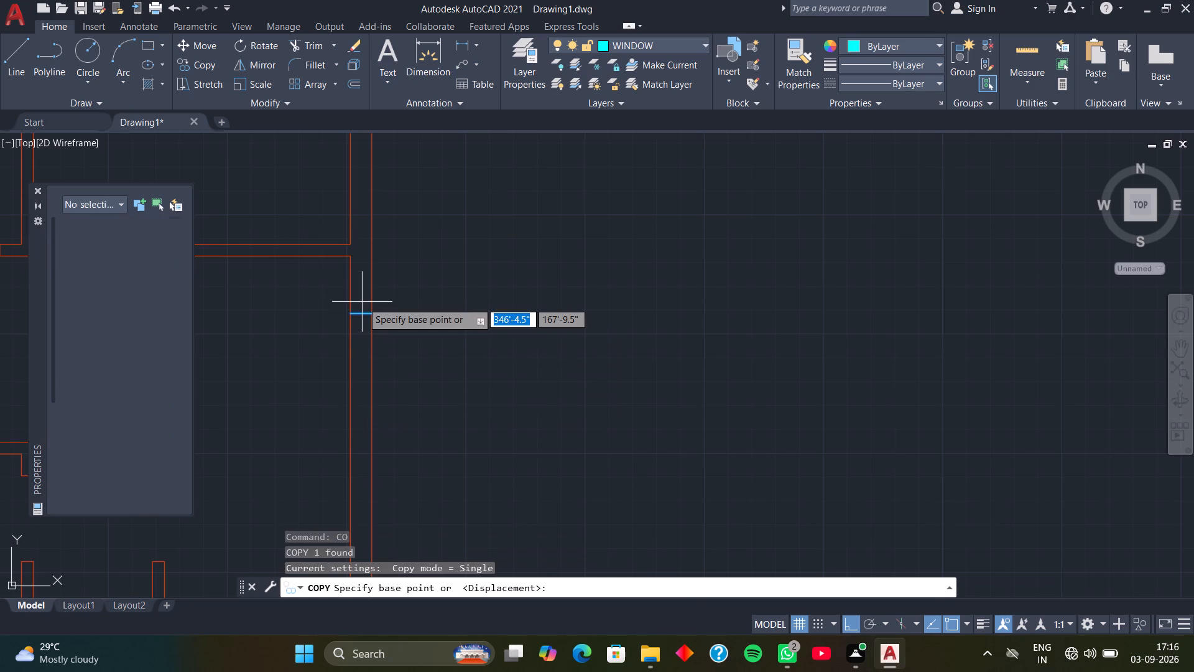
pyautogui.click(371, 315)
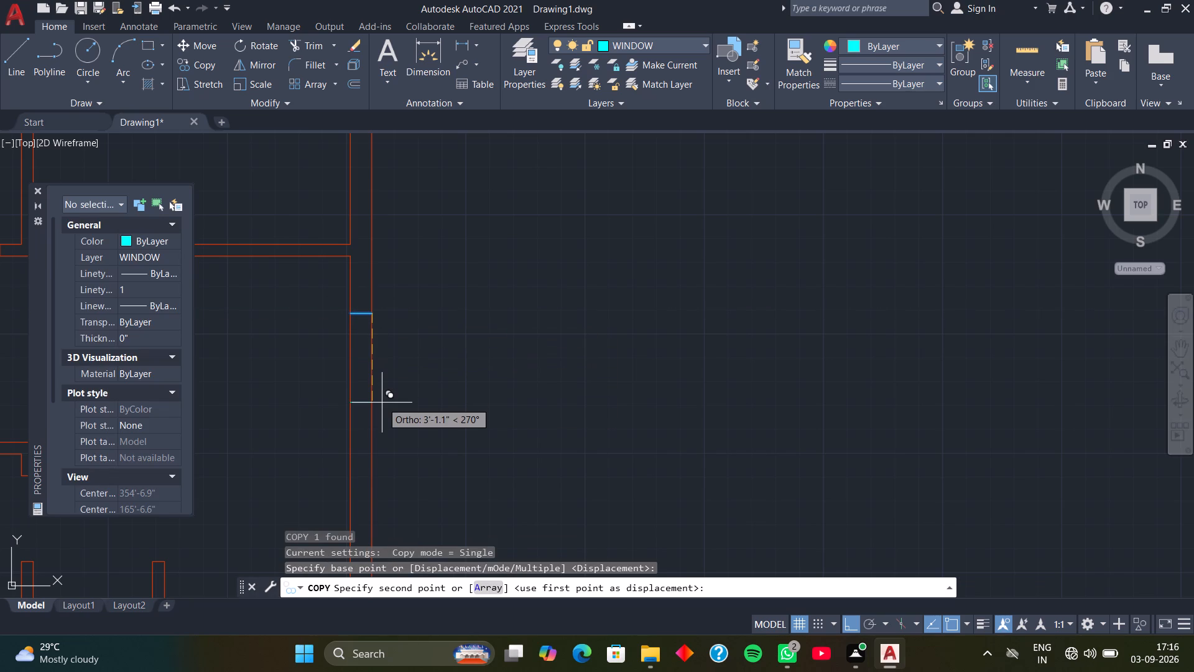
pyautogui.write("4'")
pyautogui.press('Return')
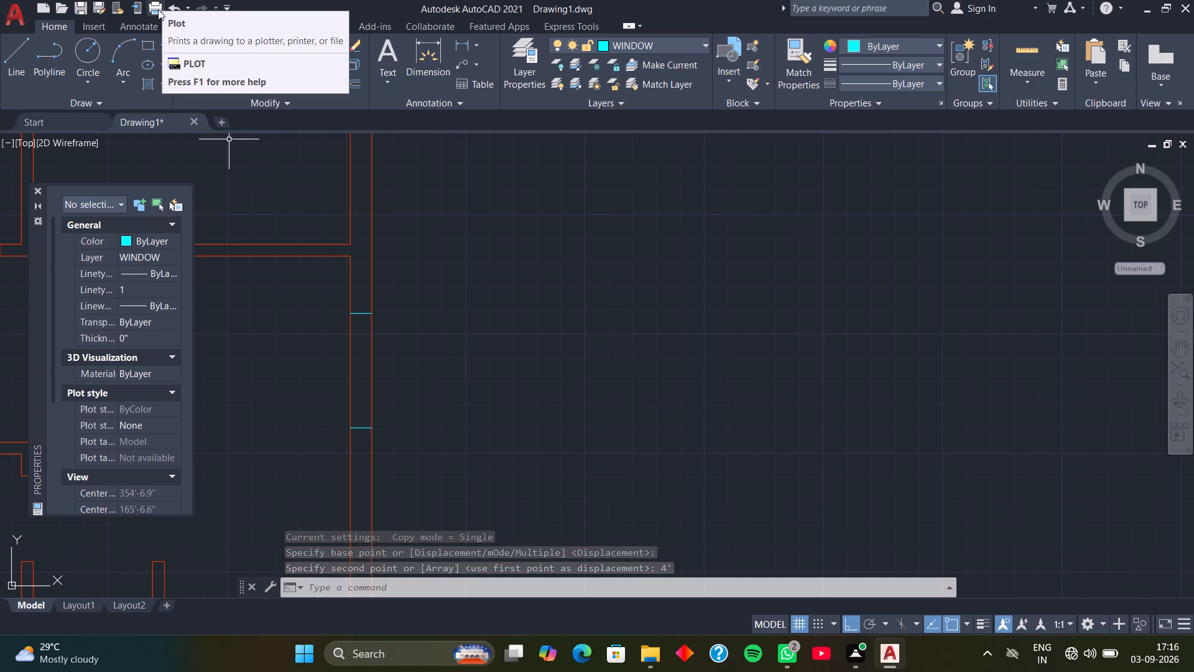
# Draw a line across the right outer wall, level with the lower face of the bottom-right room's upper wall.
pyautogui.scroll(-2, 155, 11)
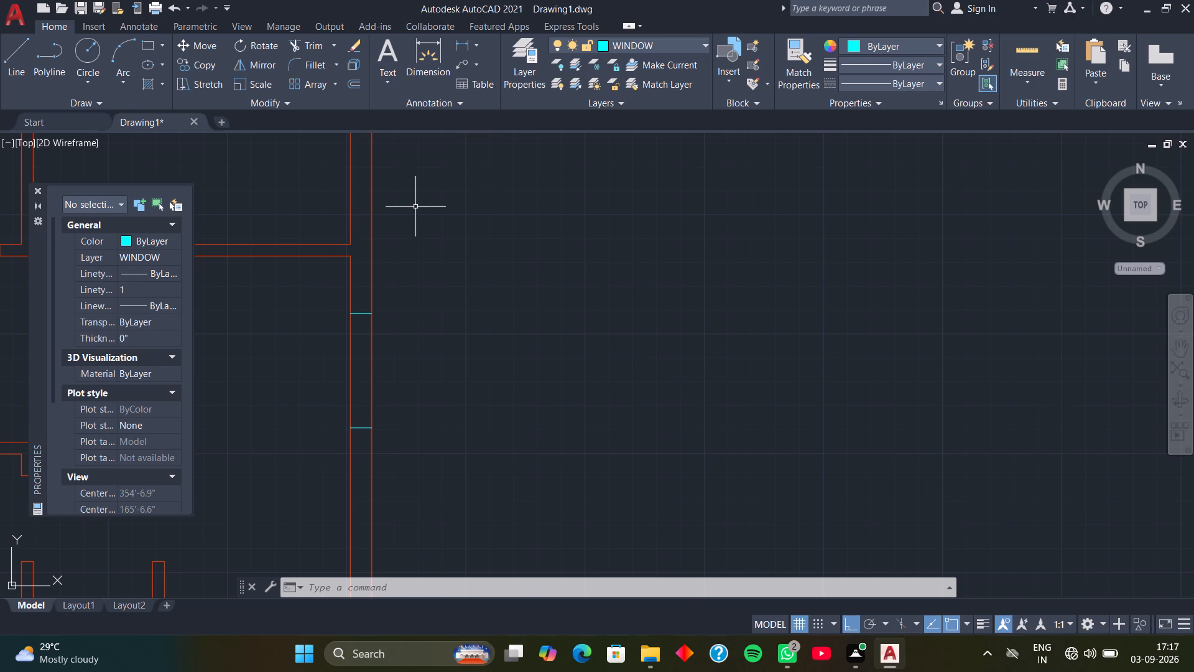
pyautogui.moveTo(460, 345); pyautogui.dragTo(479, 164, button='middle')
pyautogui.moveTo(432, 400); pyautogui.dragTo(433, 212, button='middle')
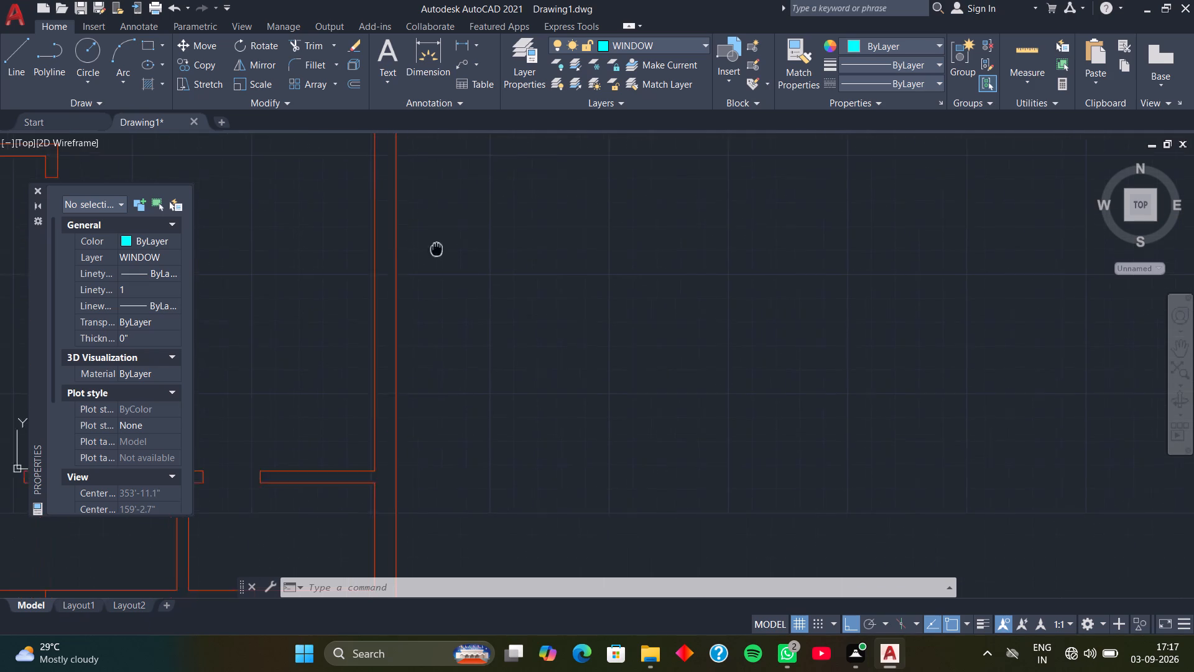
pyautogui.moveTo(433, 212); pyautogui.dragTo(417, 133, button='middle')
pyautogui.moveTo(354, 383); pyautogui.dragTo(386, 376, button='middle')
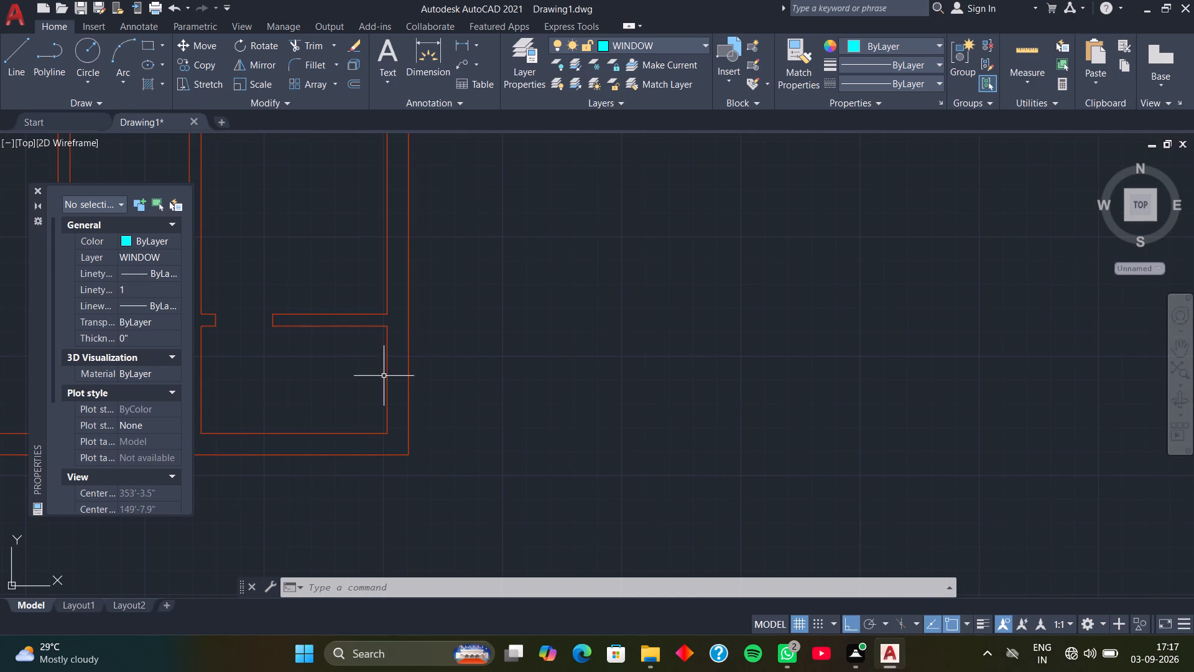
pyautogui.scroll(2, 369, 362)
pyautogui.moveTo(369, 362); pyautogui.dragTo(363, 397, button='middle')
pyautogui.scroll(1, 363, 397)
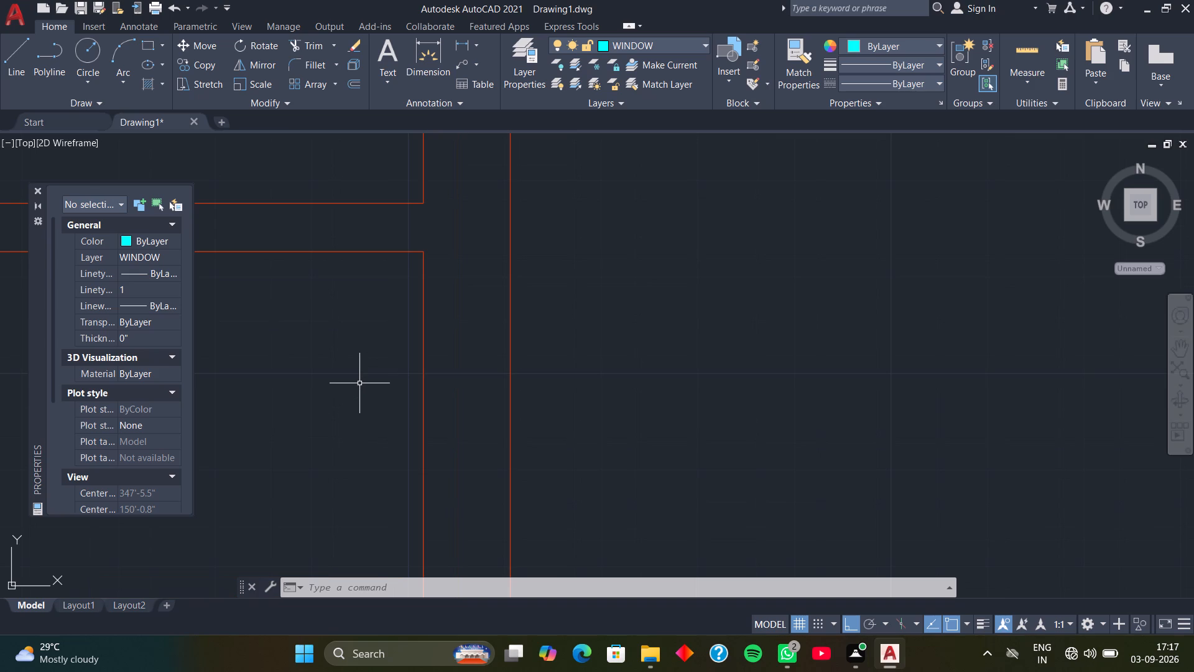
pyautogui.write('L')
pyautogui.press('space')
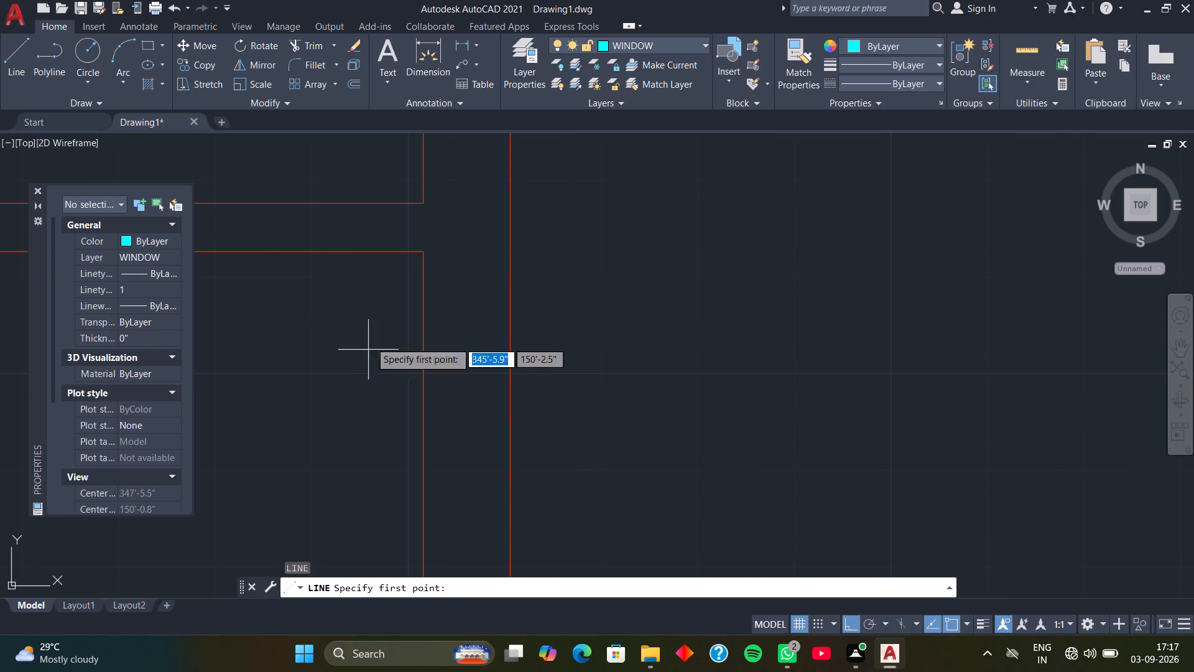
pyautogui.click(422, 249)
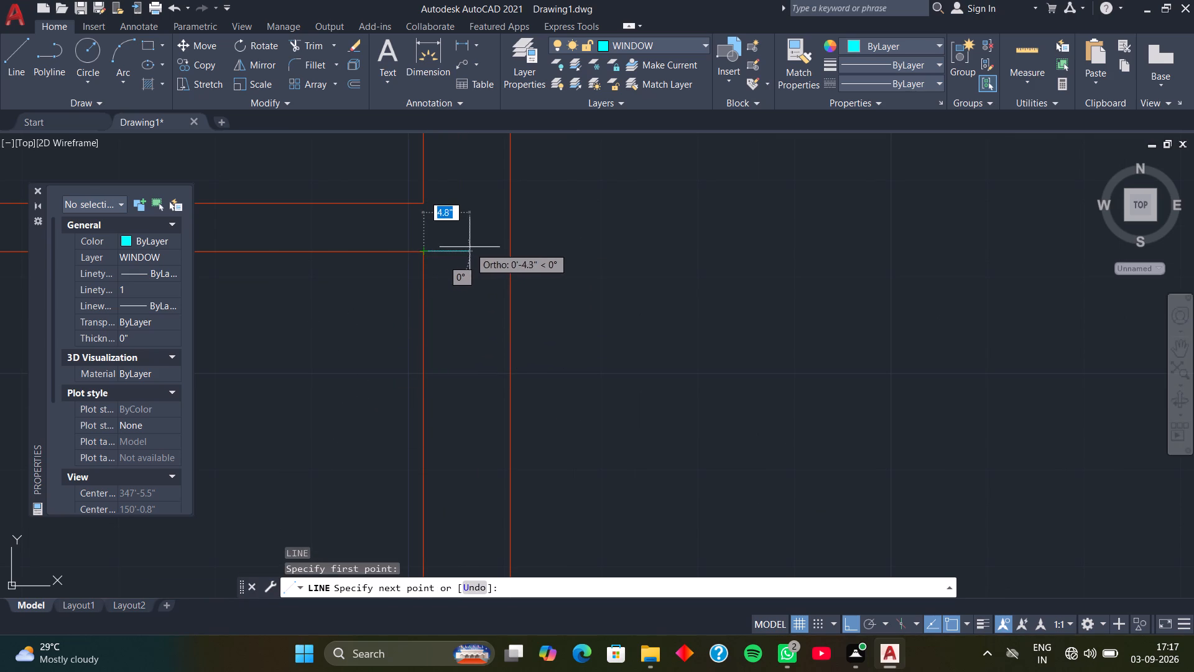
pyautogui.click(506, 251)
pyautogui.press('space')
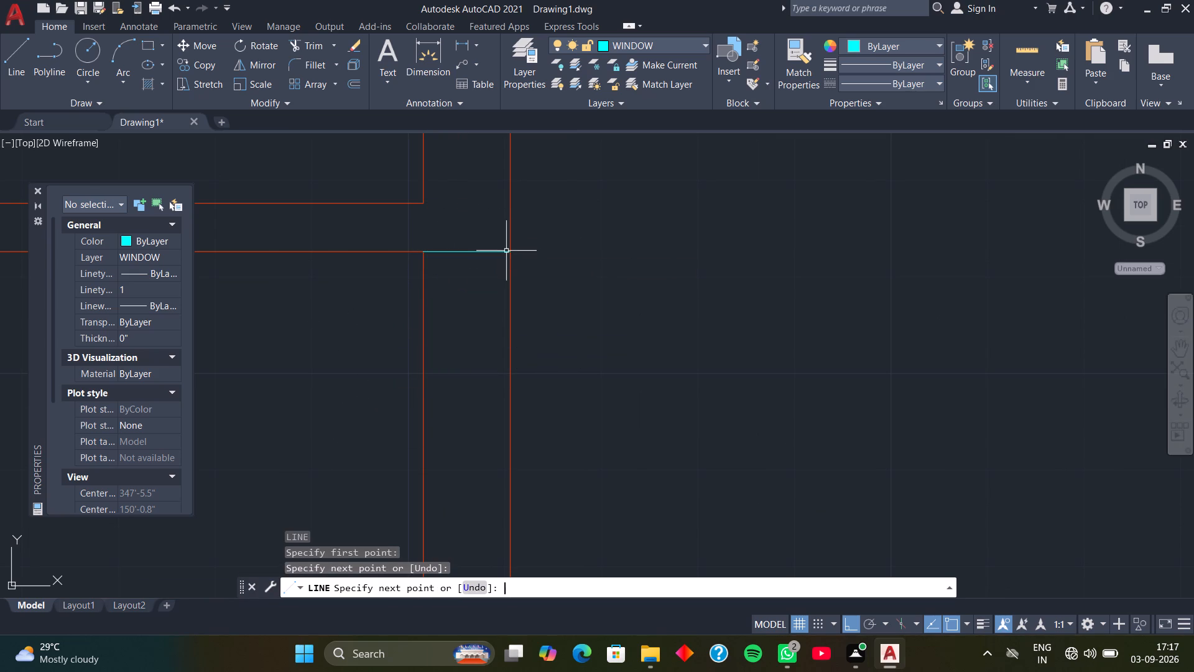
# Move the bottom-right room's window line 1' down along the right outer wall.
pyautogui.click(502, 251)
pyautogui.write('M')
pyautogui.press('space')
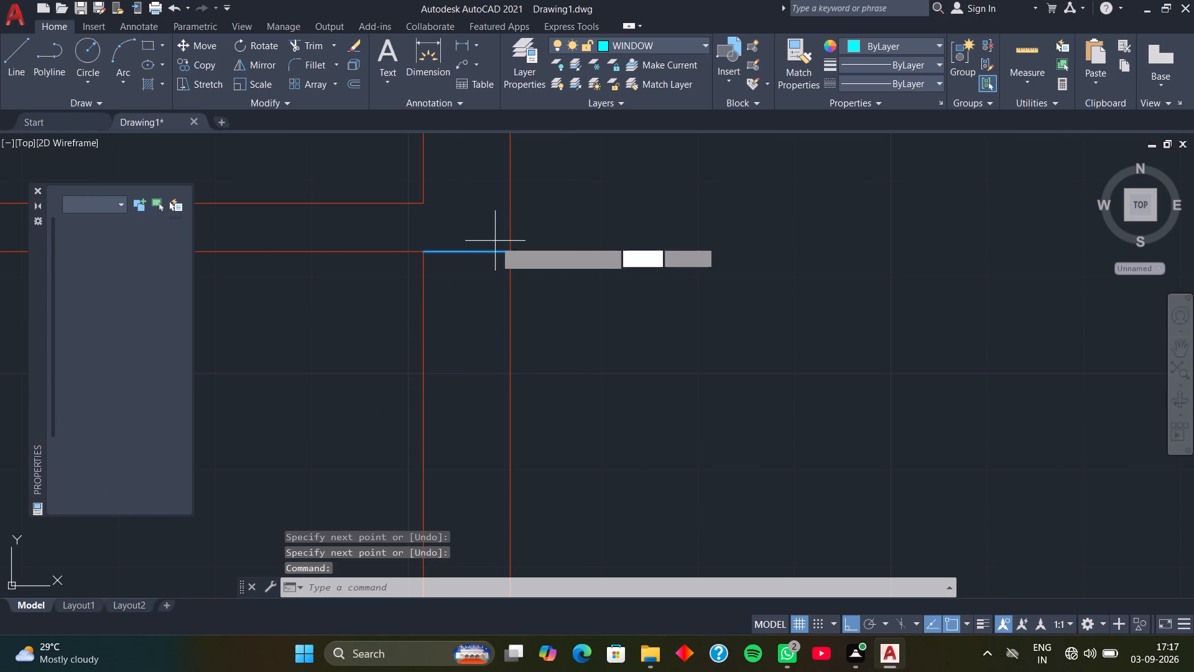
pyautogui.click(511, 251)
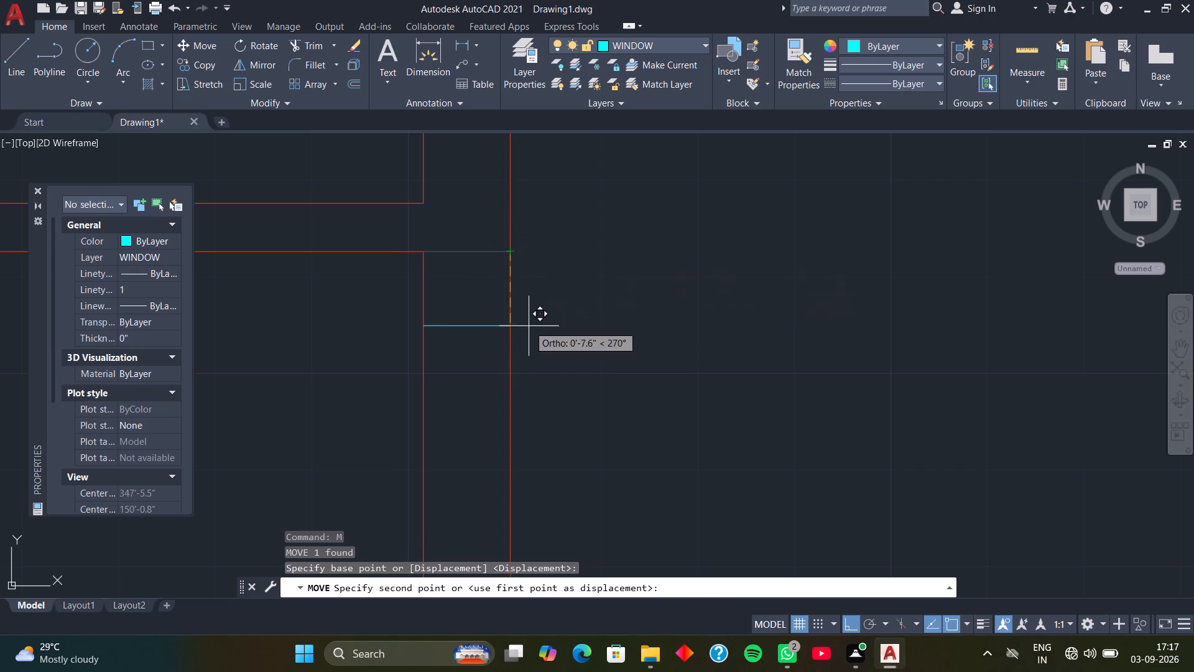
pyautogui.write("1'")
pyautogui.press('Return')
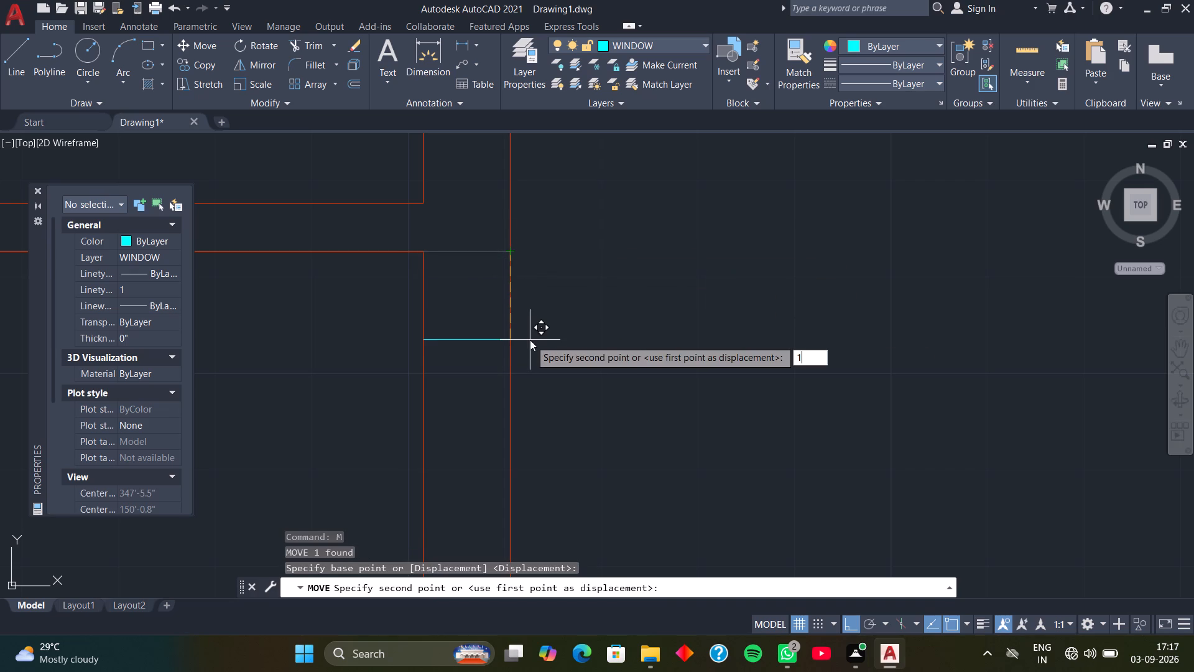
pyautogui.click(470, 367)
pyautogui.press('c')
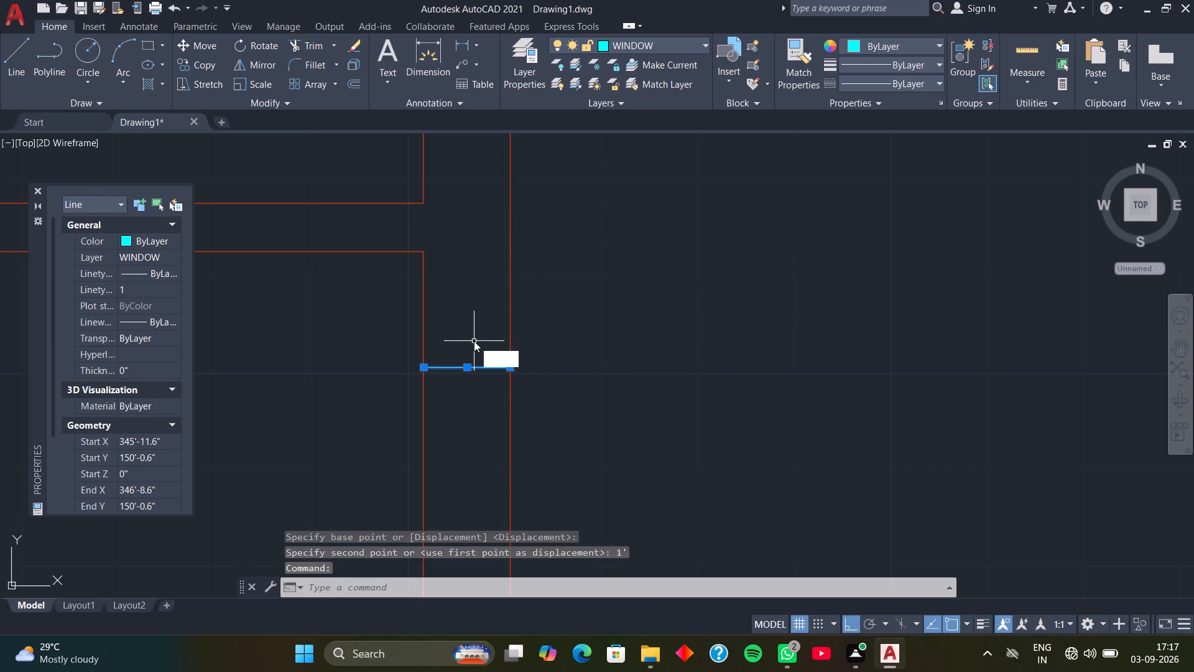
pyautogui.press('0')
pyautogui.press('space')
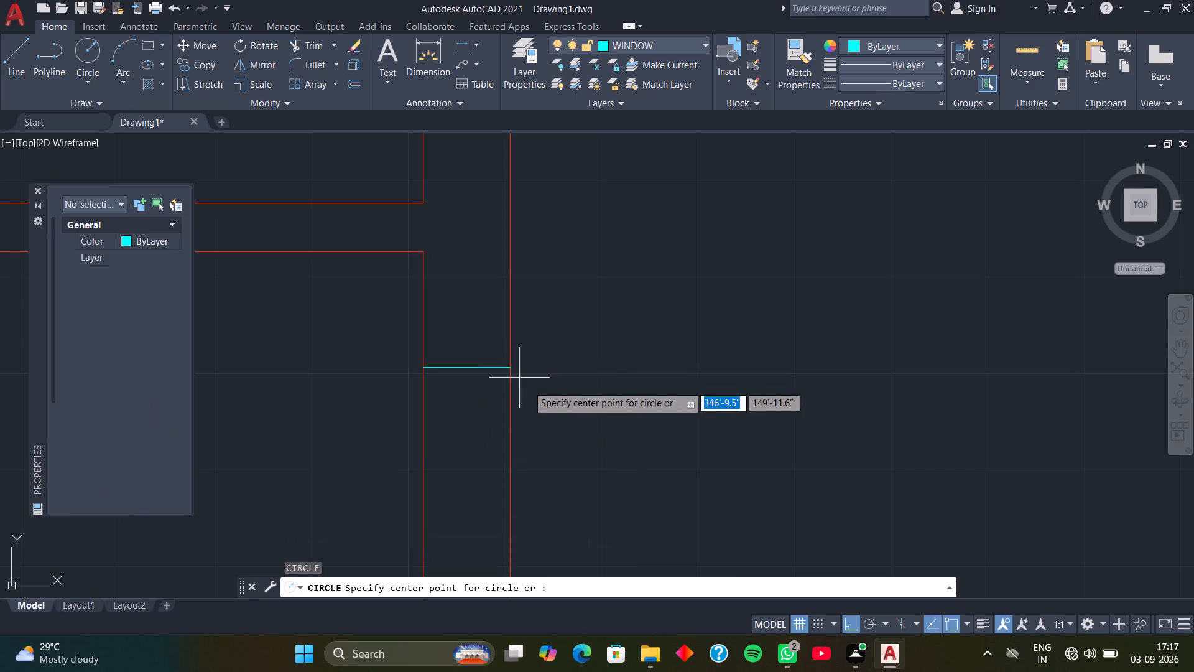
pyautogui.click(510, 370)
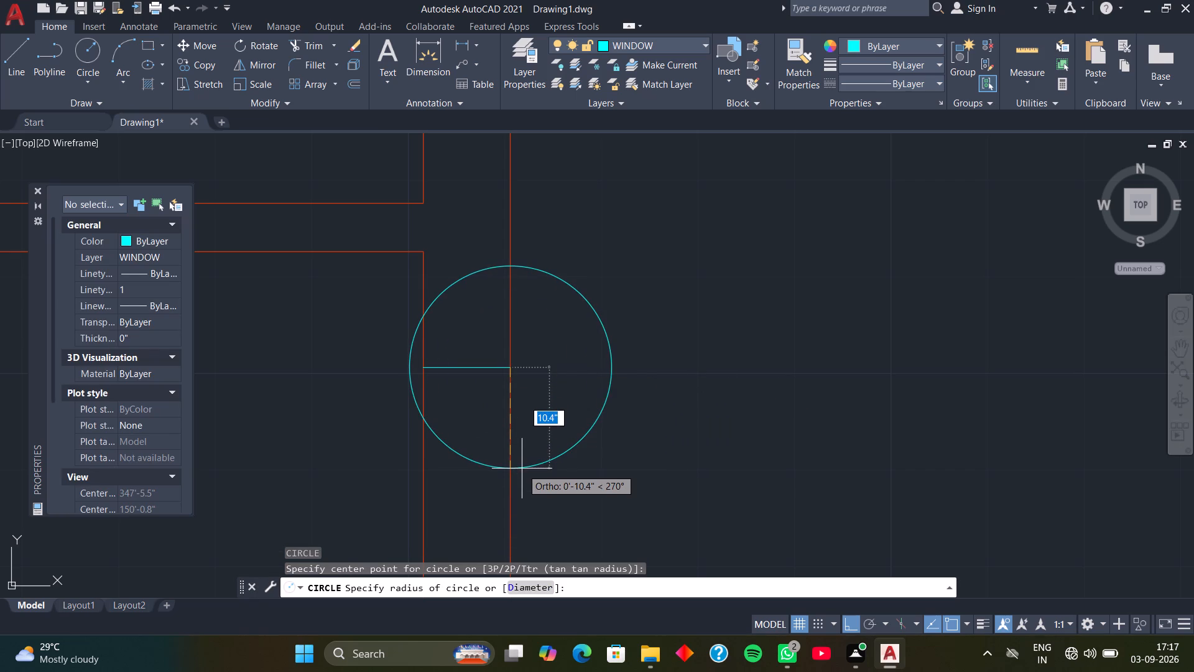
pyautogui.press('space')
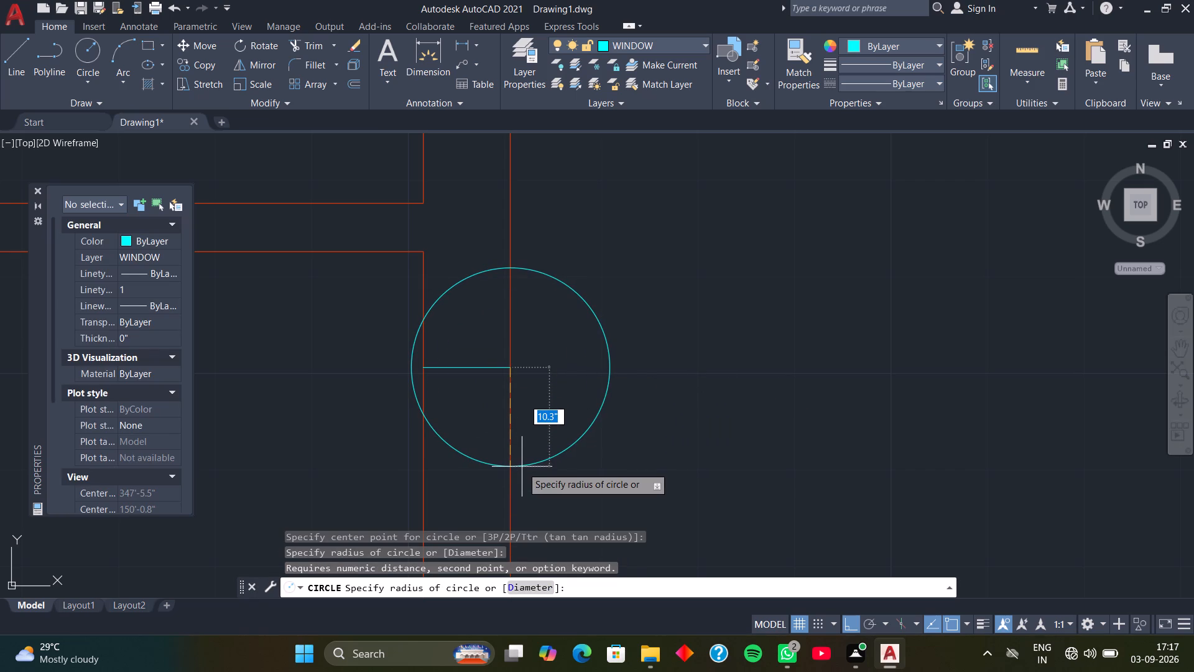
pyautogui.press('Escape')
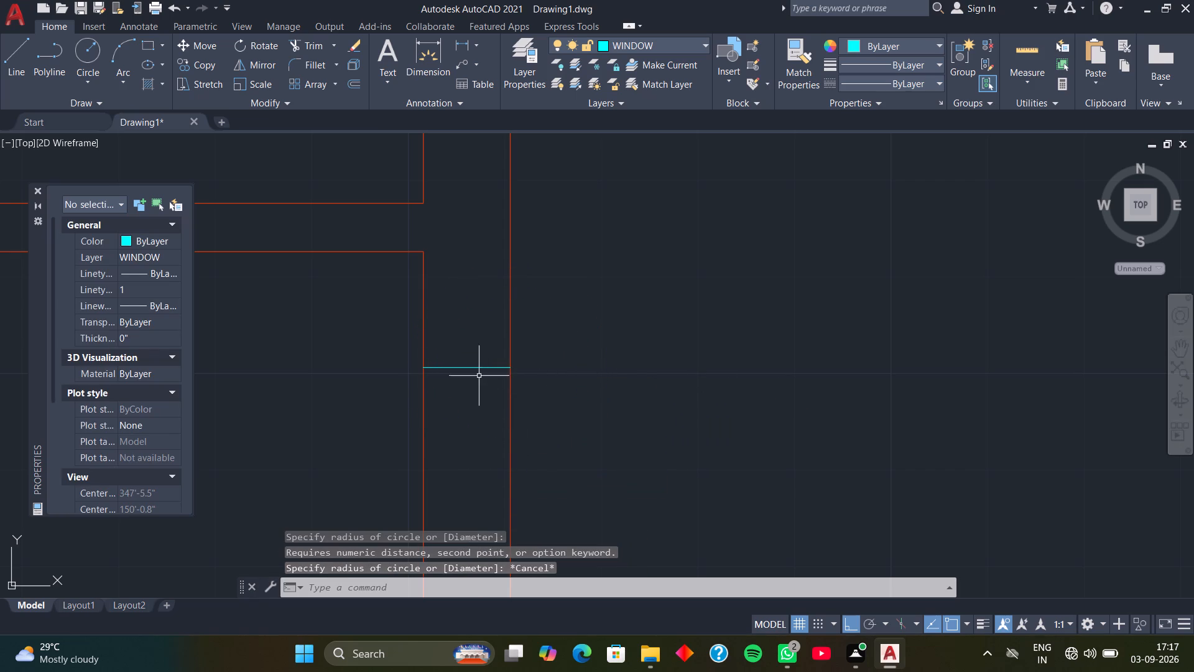
# Copy the bottom-right room's window line 2' down along the right outer wall to mark the window's other end.
pyautogui.click(473, 363)
pyautogui.click(450, 381)
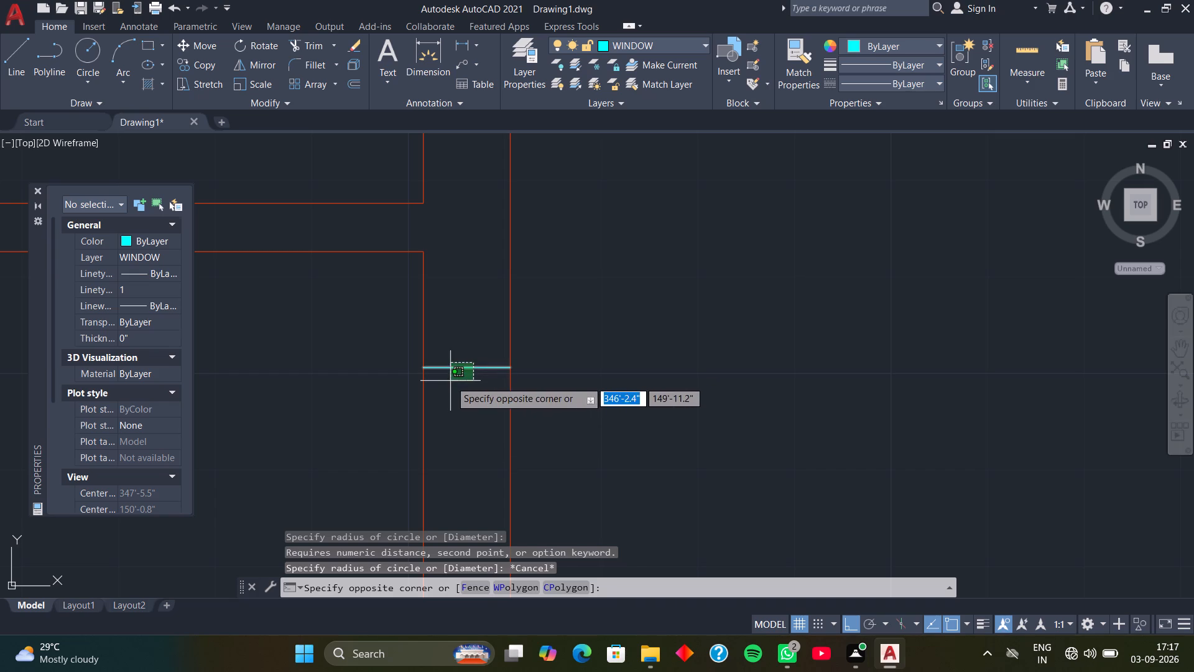
pyautogui.press('c')
pyautogui.write('O')
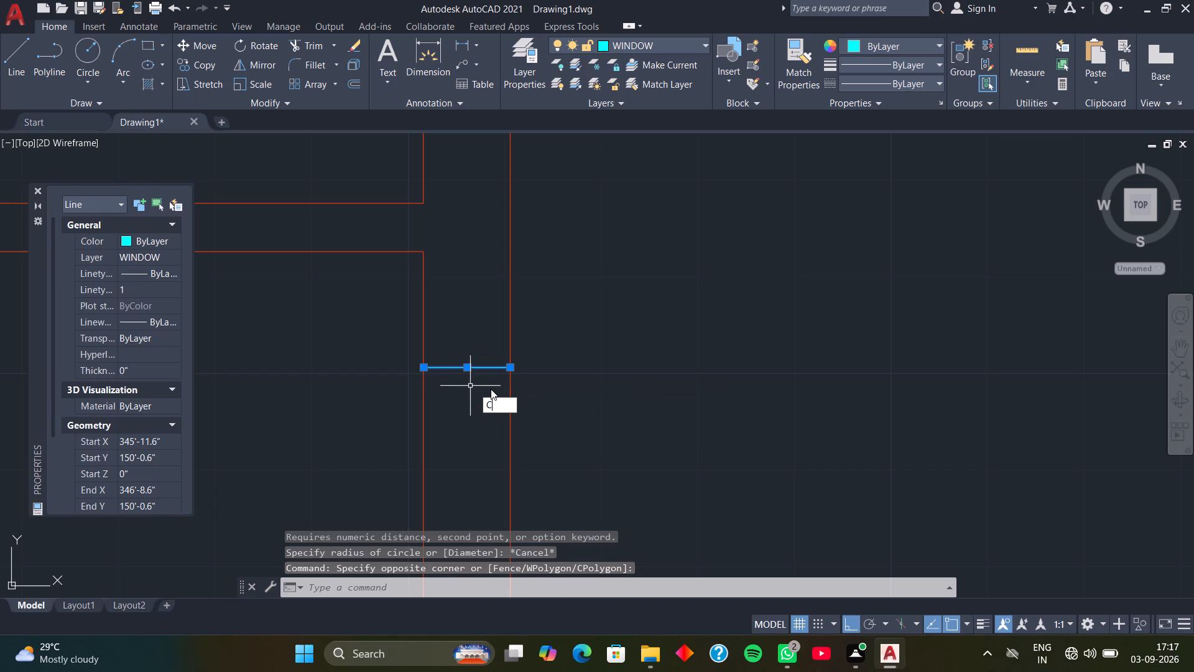
pyautogui.press('space')
pyautogui.click(509, 368)
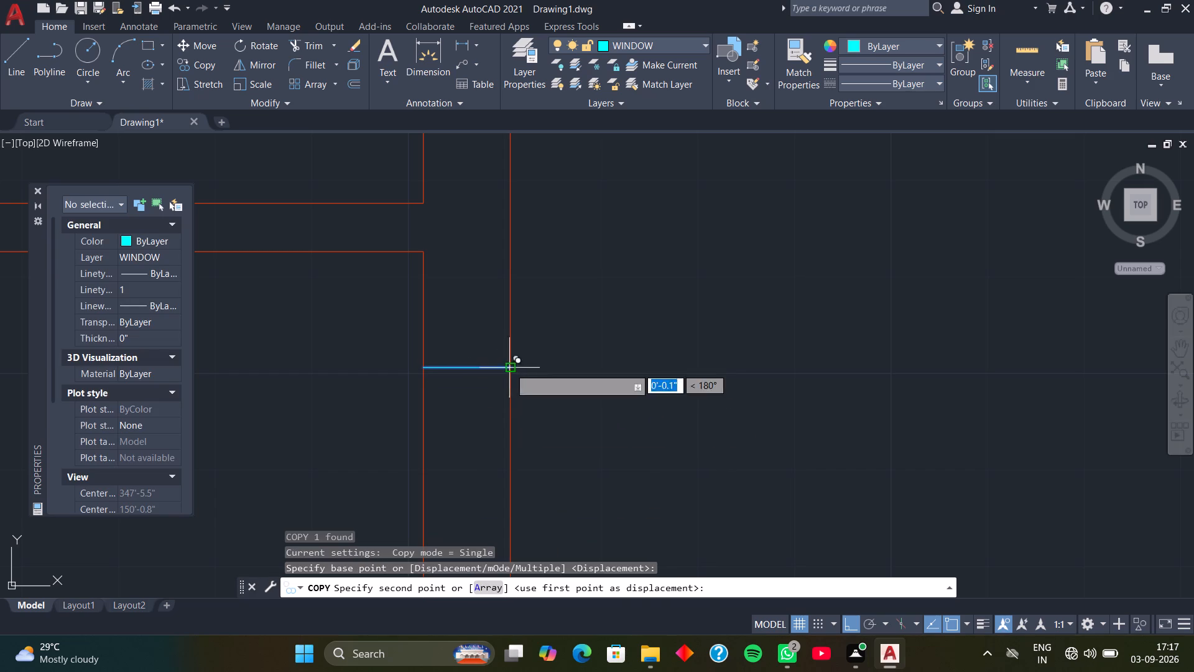
pyautogui.write("2'")
pyautogui.press('Return')
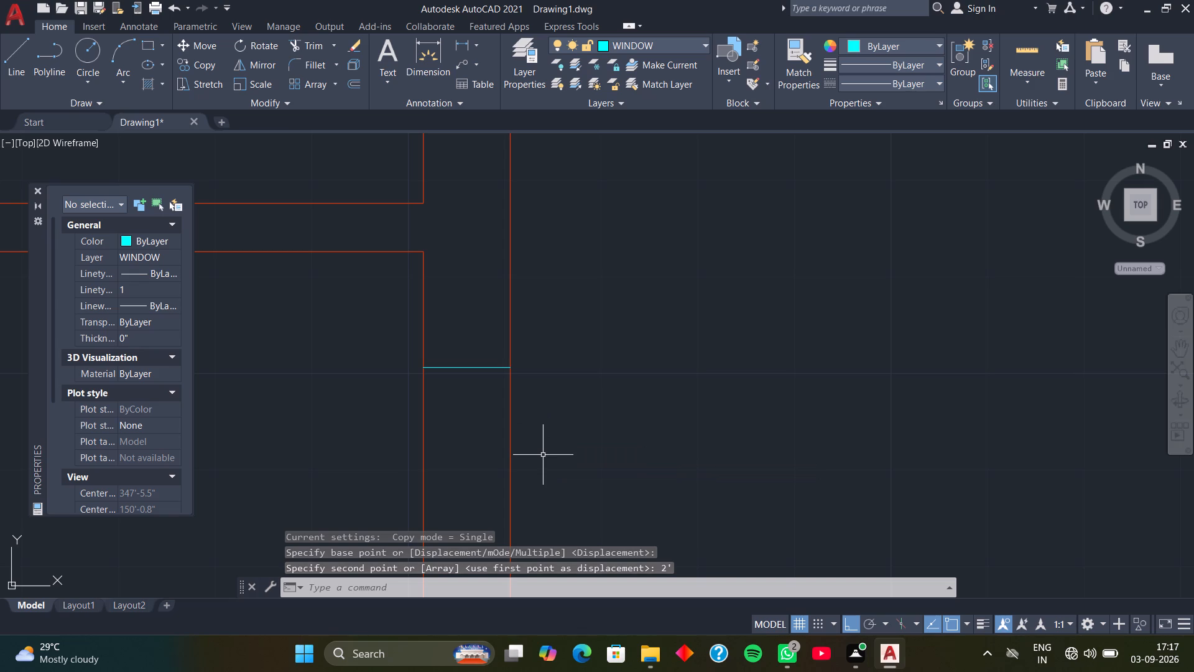
# Draw a line across the bottom outer wall, in line with the inner face of the right outer wall.
pyautogui.scroll(-2, 542, 452)
pyautogui.moveTo(540, 464); pyautogui.dragTo(480, 335, button='middle')
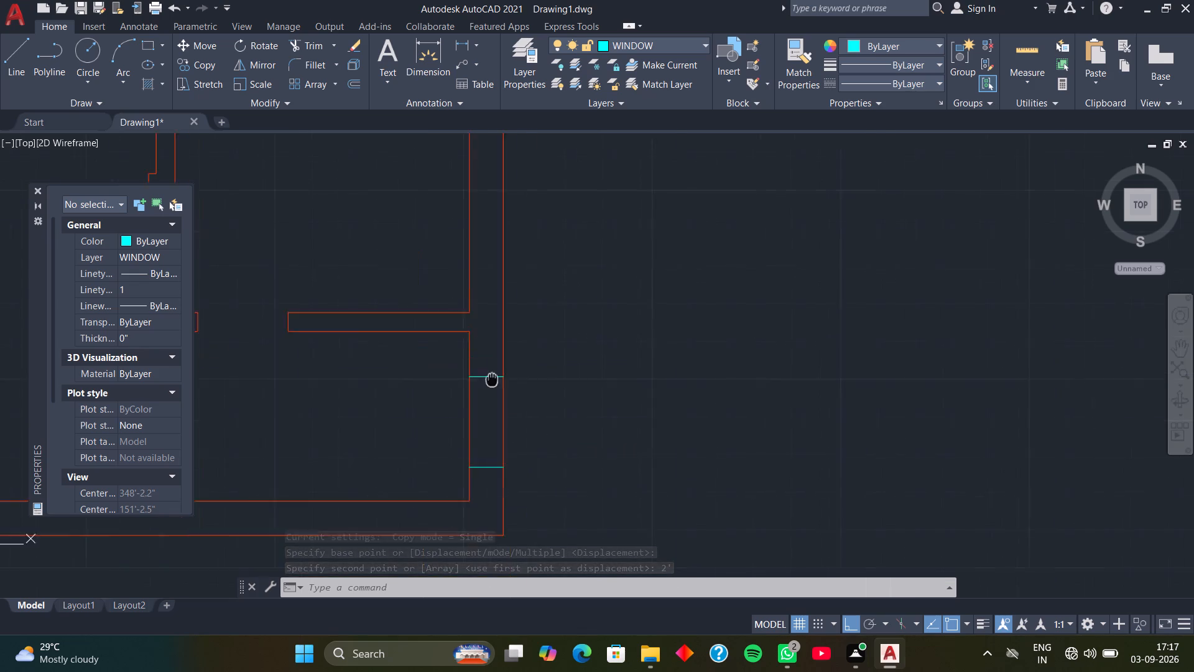
pyautogui.moveTo(480, 335); pyautogui.dragTo(496, 159, button='middle')
pyautogui.moveTo(451, 305); pyautogui.dragTo(581, 287, button='middle')
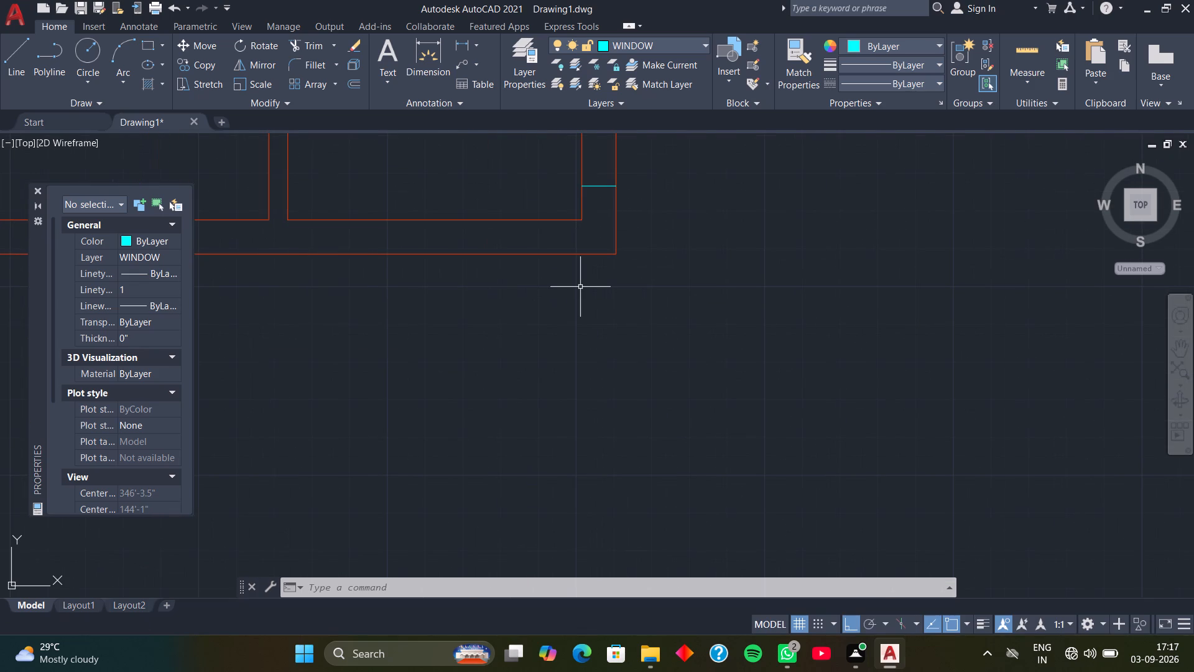
pyautogui.moveTo(570, 281); pyautogui.dragTo(570, 297, button='middle')
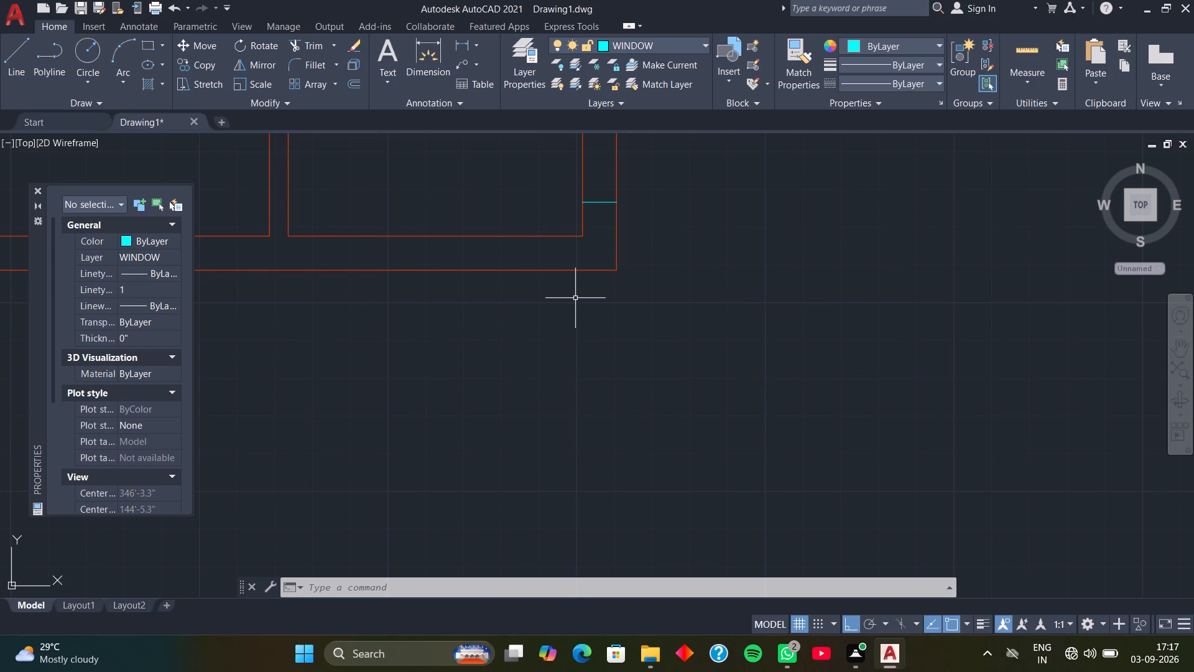
pyautogui.moveTo(536, 274); pyautogui.dragTo(506, 379, button='middle')
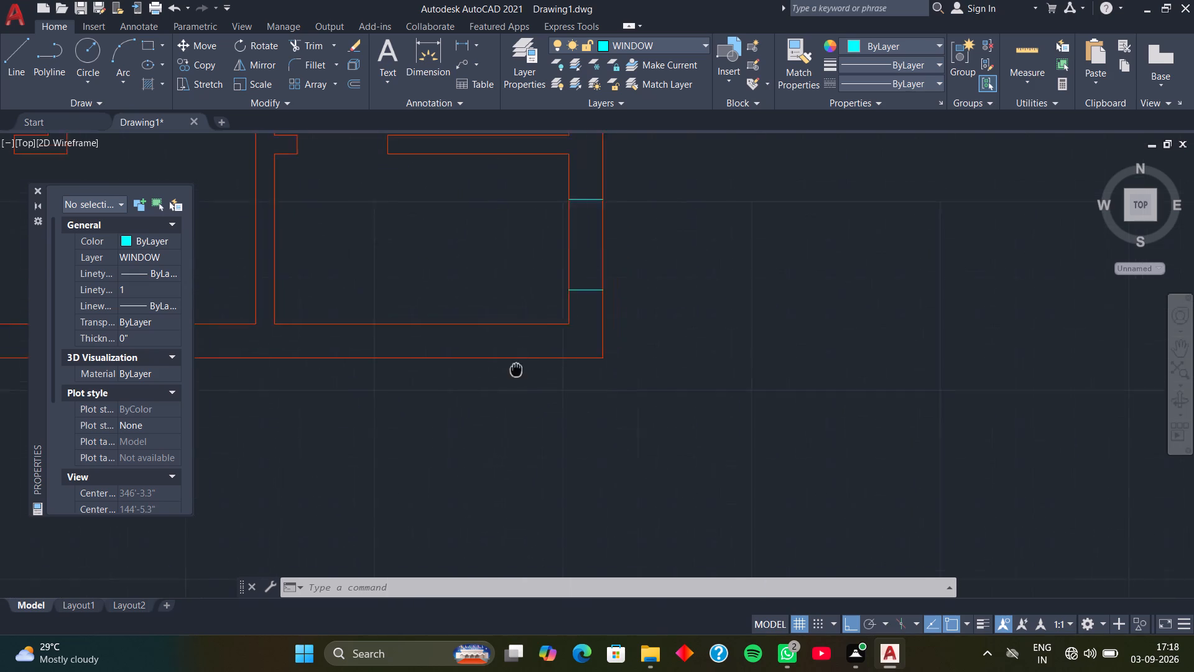
pyautogui.moveTo(506, 379); pyautogui.dragTo(458, 419, button='middle')
pyautogui.write('L')
pyautogui.press('space')
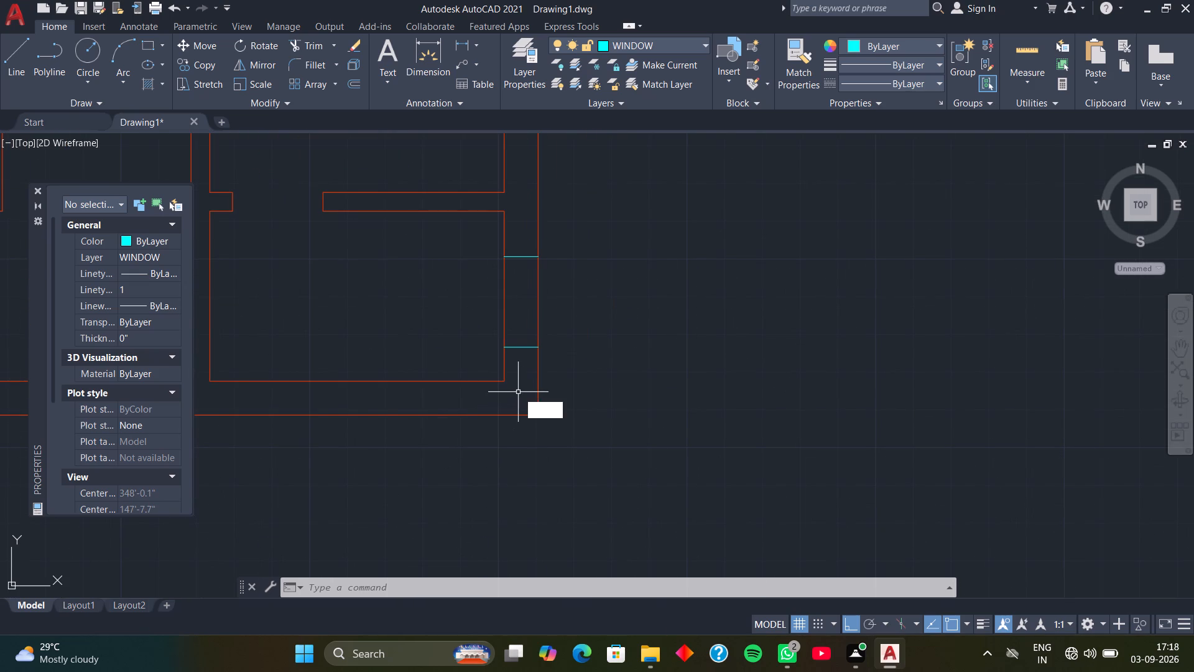
pyautogui.click(504, 384)
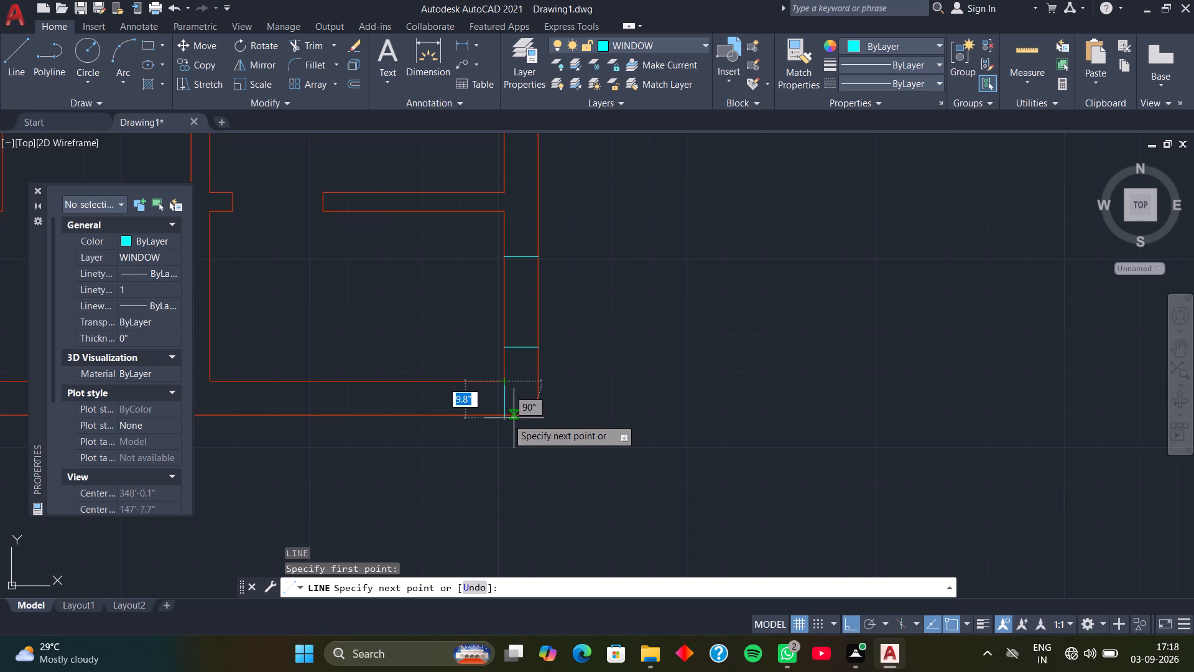
pyautogui.click(504, 419)
pyautogui.press('space')
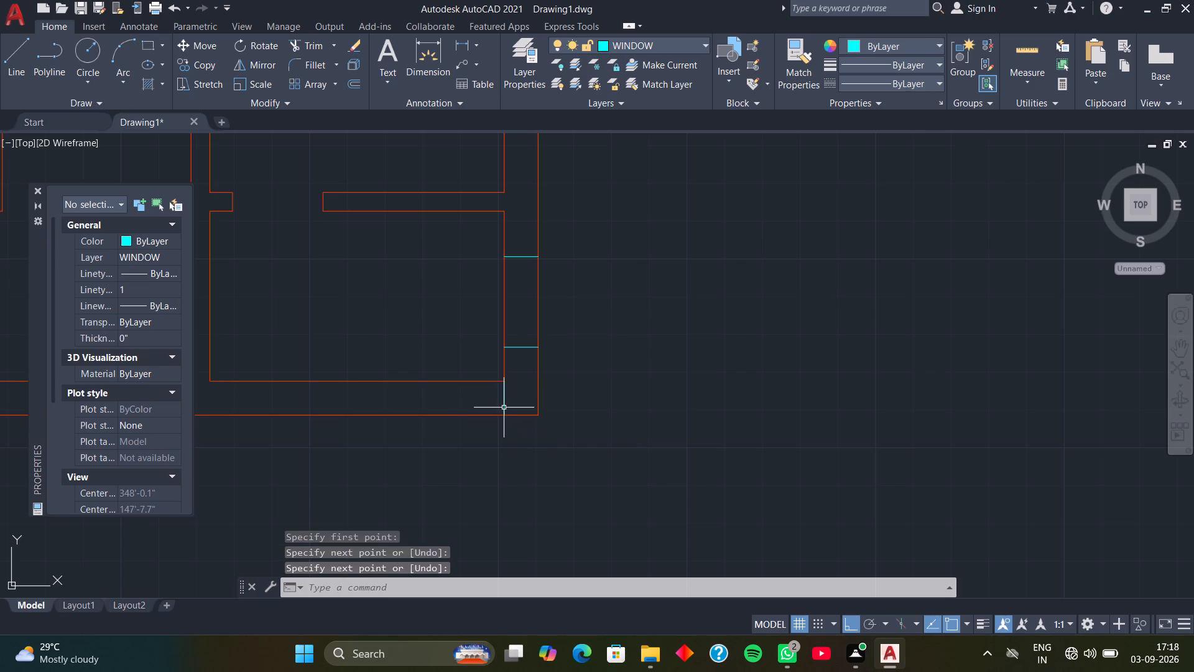
# Move the new window line 1'6" left along the bottom outer wall.
pyautogui.click(504, 407)
pyautogui.press('m')
pyautogui.press('space')
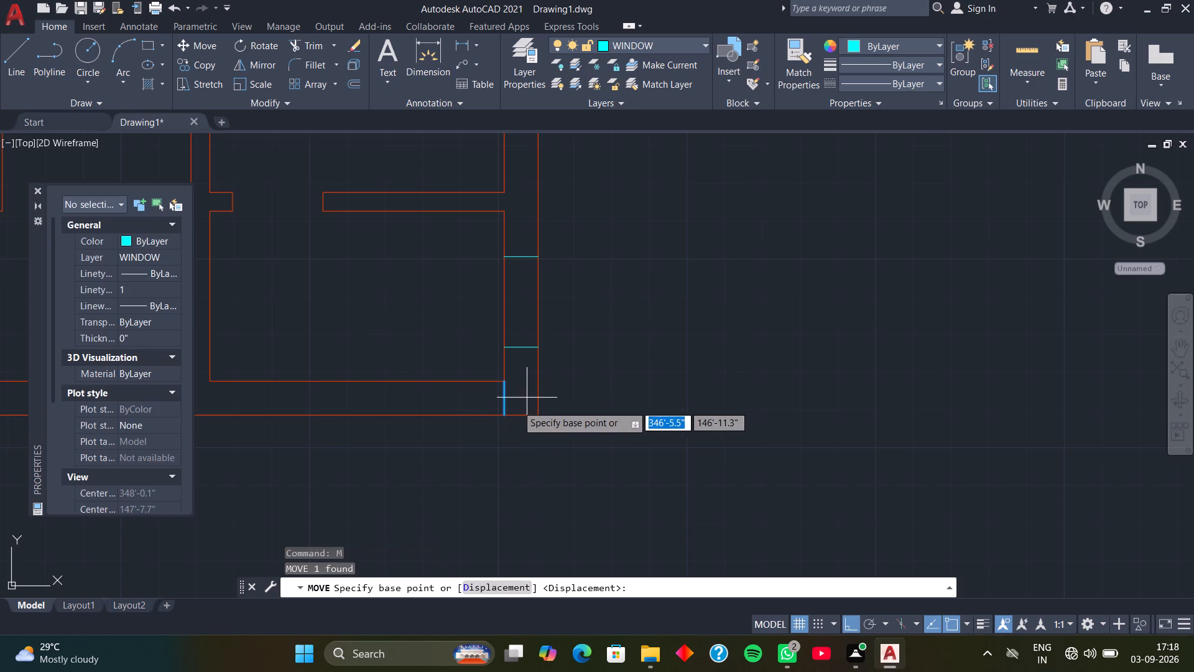
pyautogui.click(506, 414)
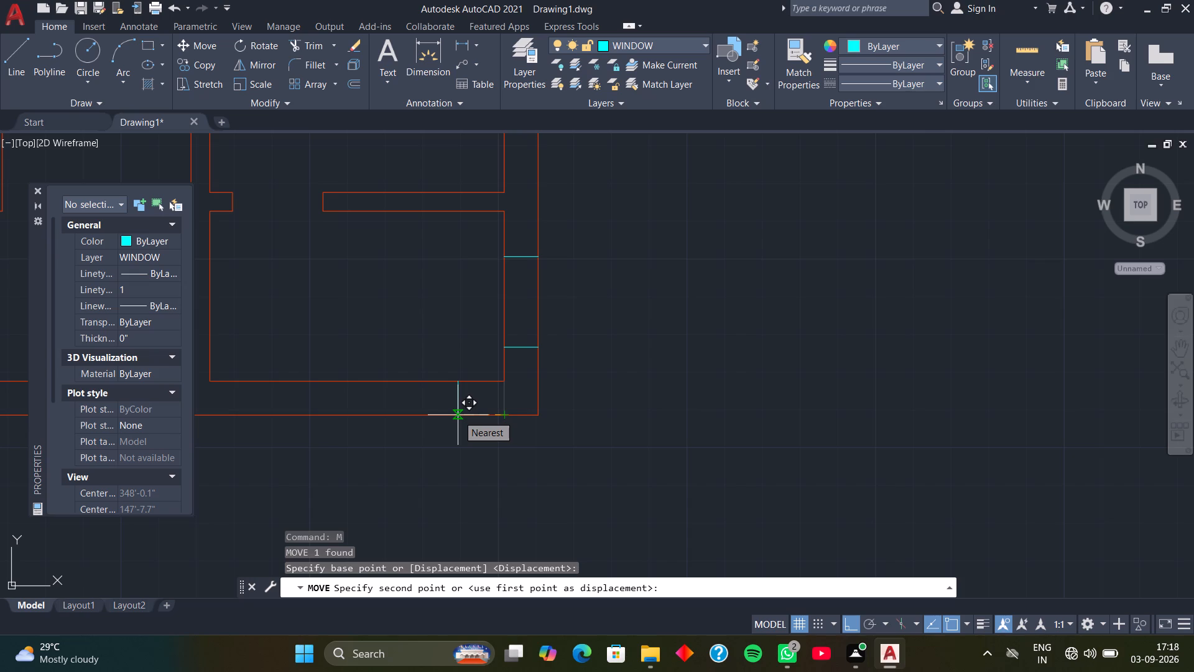
pyautogui.write("1'6")
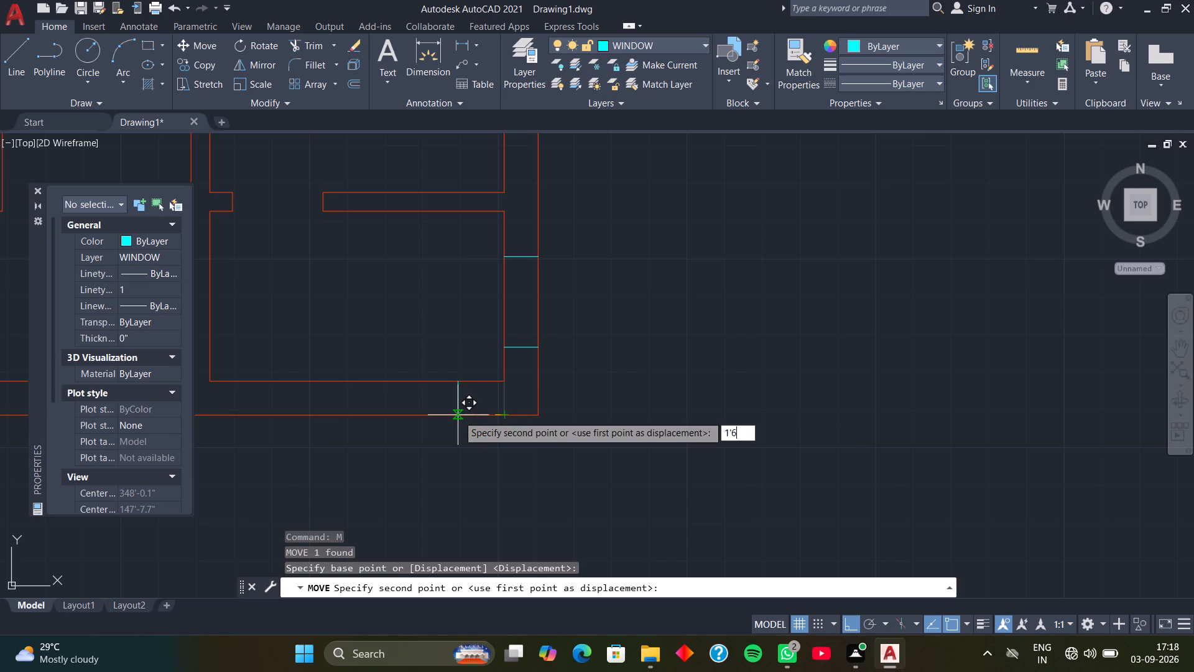
pyautogui.press('Return')
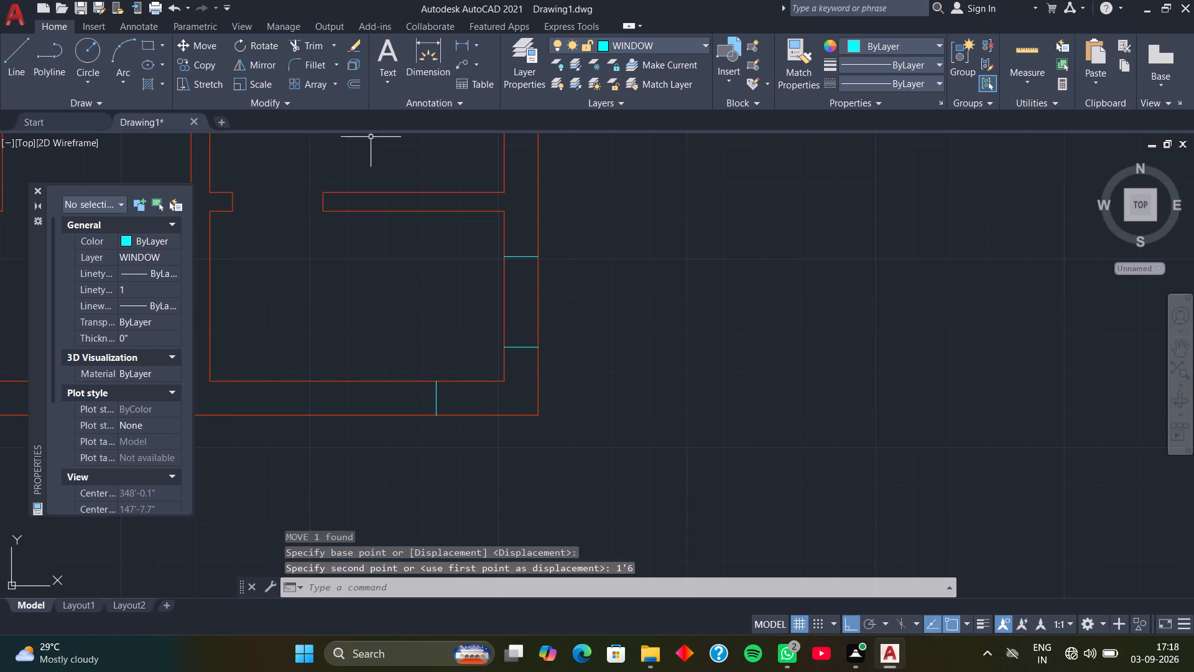
# Copy the moved window line 3' left along the bottom outer wall to mark the window's other end.
pyautogui.click(436, 401)
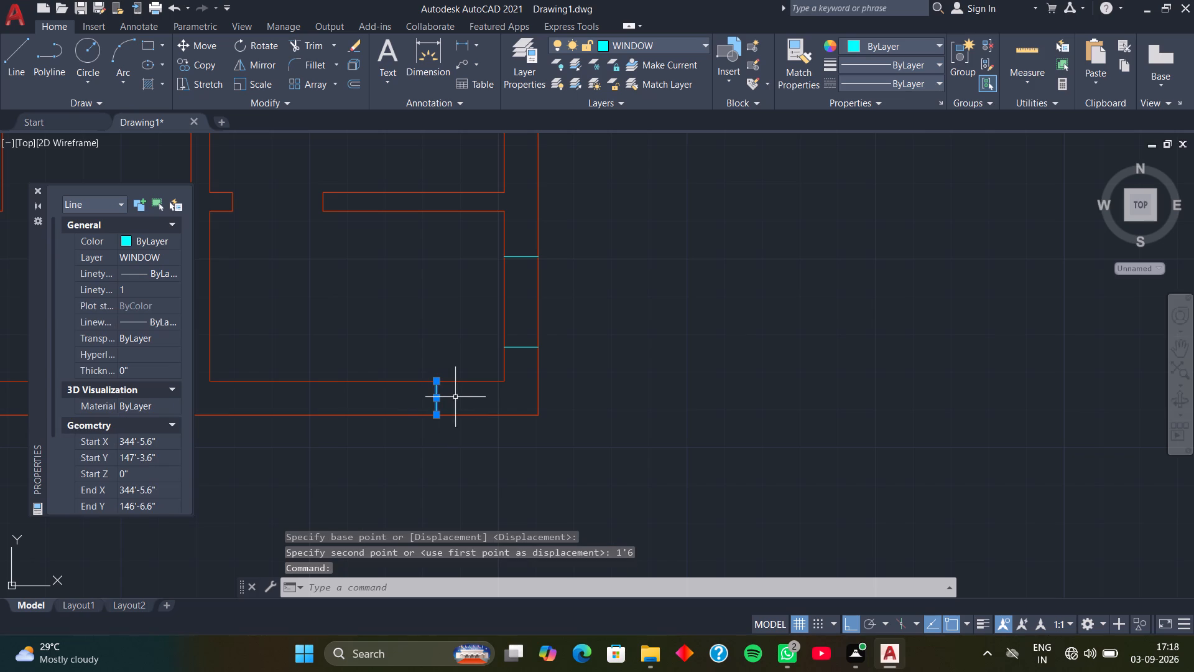
pyautogui.press('c')
pyautogui.write('O')
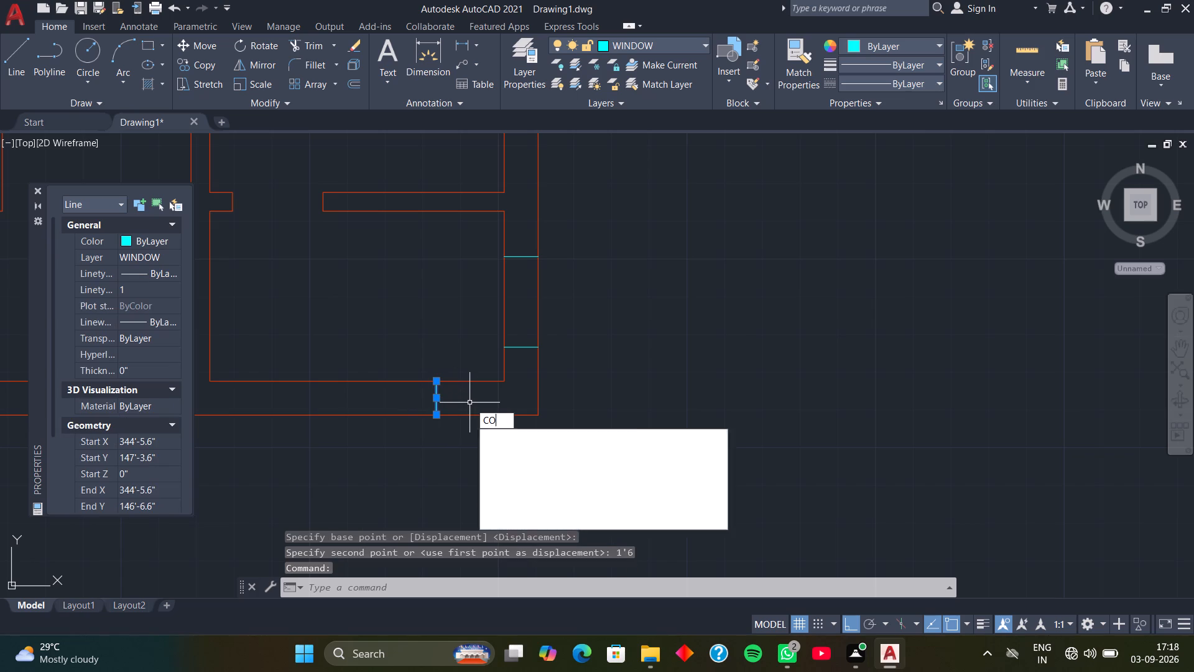
pyautogui.press('space')
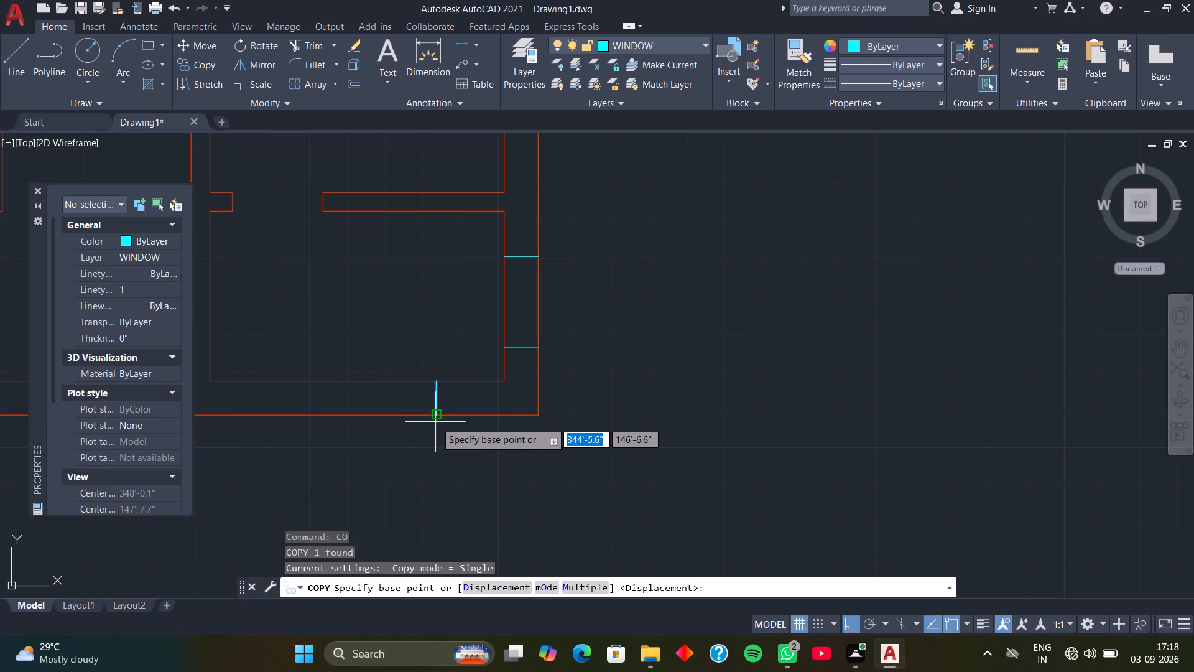
pyautogui.click(435, 416)
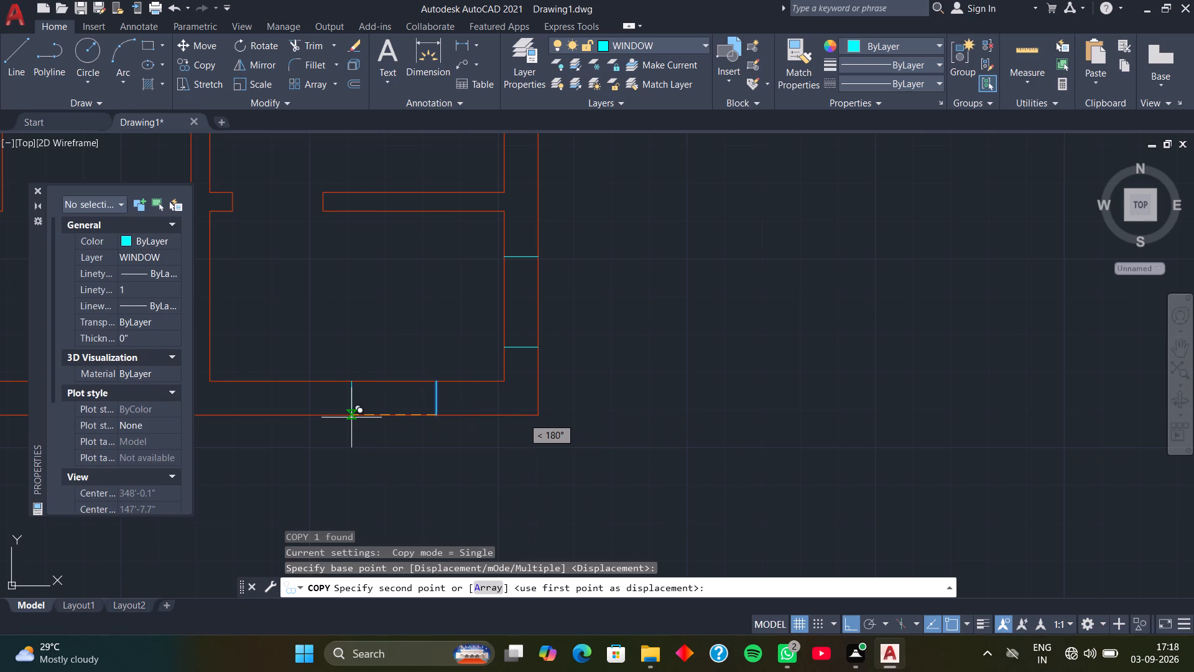
pyautogui.write("3'")
pyautogui.press('Return')
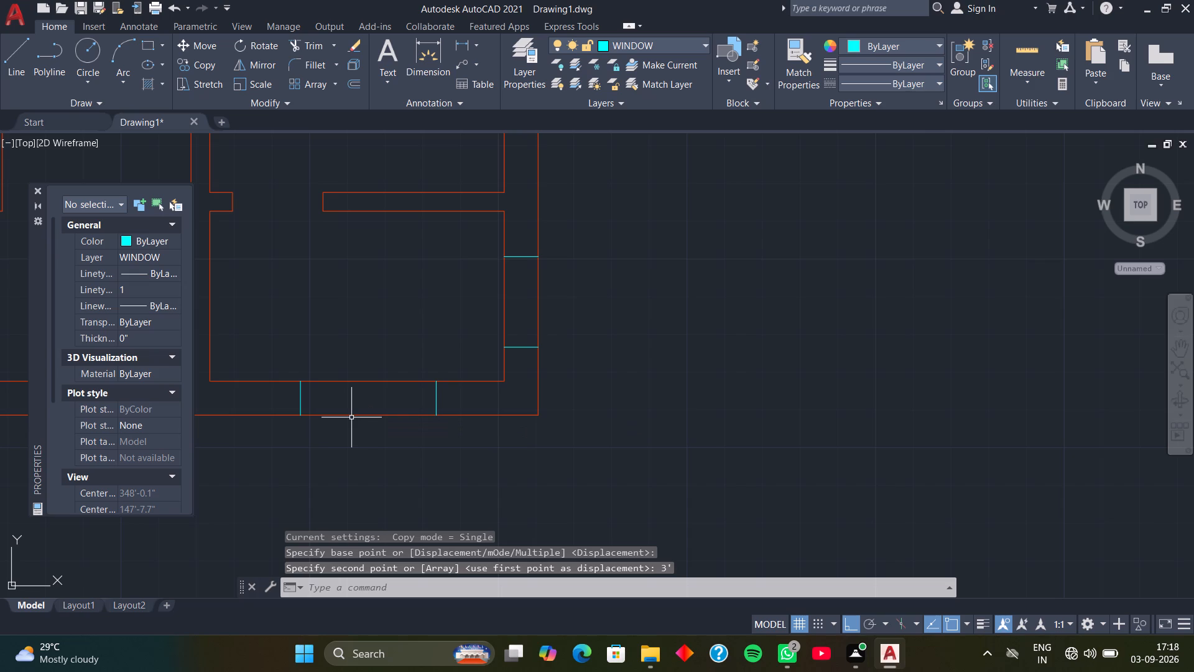
# Draw a line across the left outer wall, level with the inner face of the bottom outer wall.
pyautogui.scroll(-2, 359, 440)
pyautogui.moveTo(359, 440); pyautogui.dragTo(530, 394, button='middle')
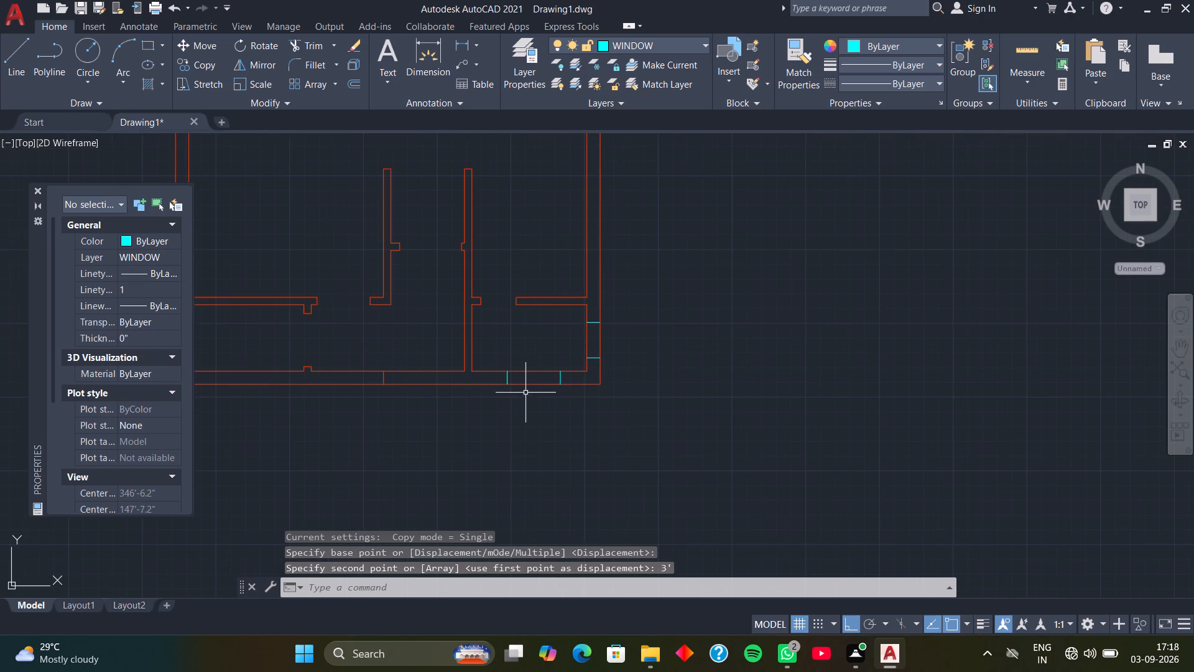
pyautogui.moveTo(400, 358); pyautogui.dragTo(497, 333, button='middle')
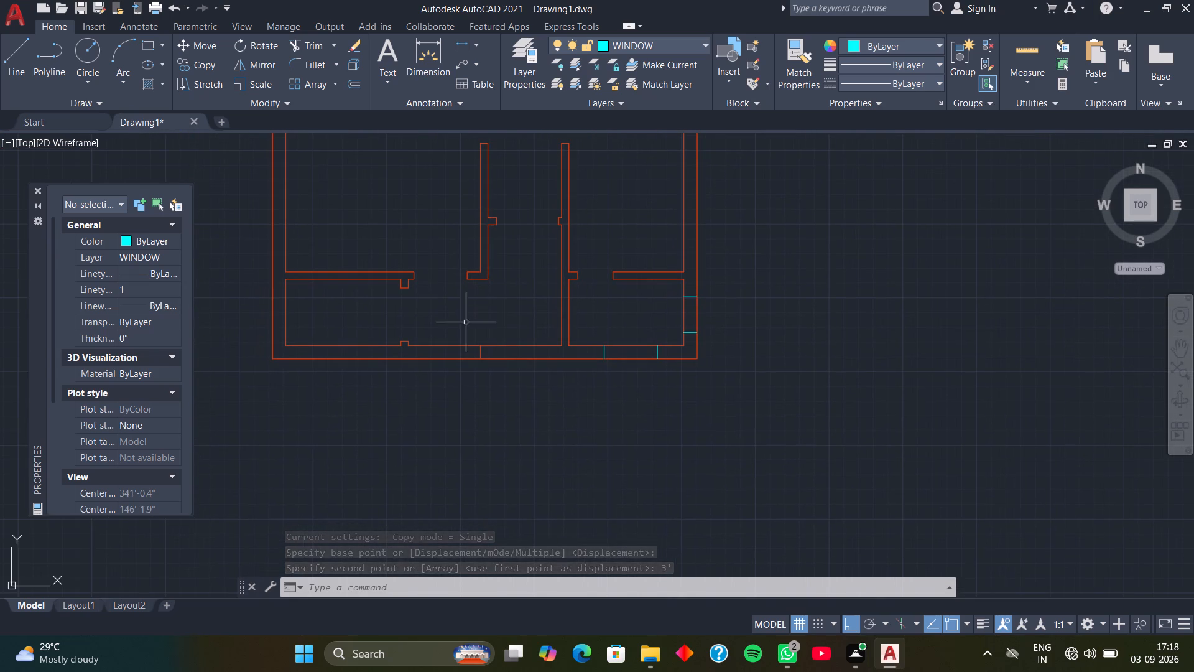
pyautogui.moveTo(455, 321); pyautogui.dragTo(477, 314, button='middle')
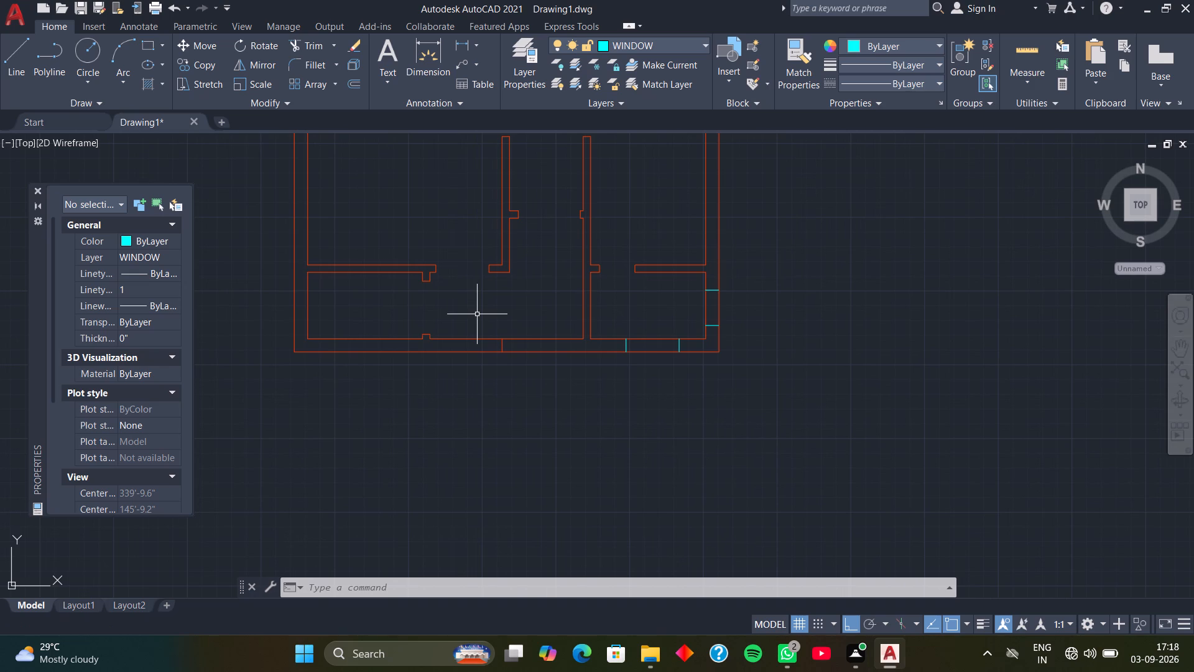
pyautogui.moveTo(452, 287); pyautogui.dragTo(517, 290, button='middle')
pyautogui.scroll(2, 325, 324)
pyautogui.moveTo(327, 323); pyautogui.dragTo(279, 378, button='middle')
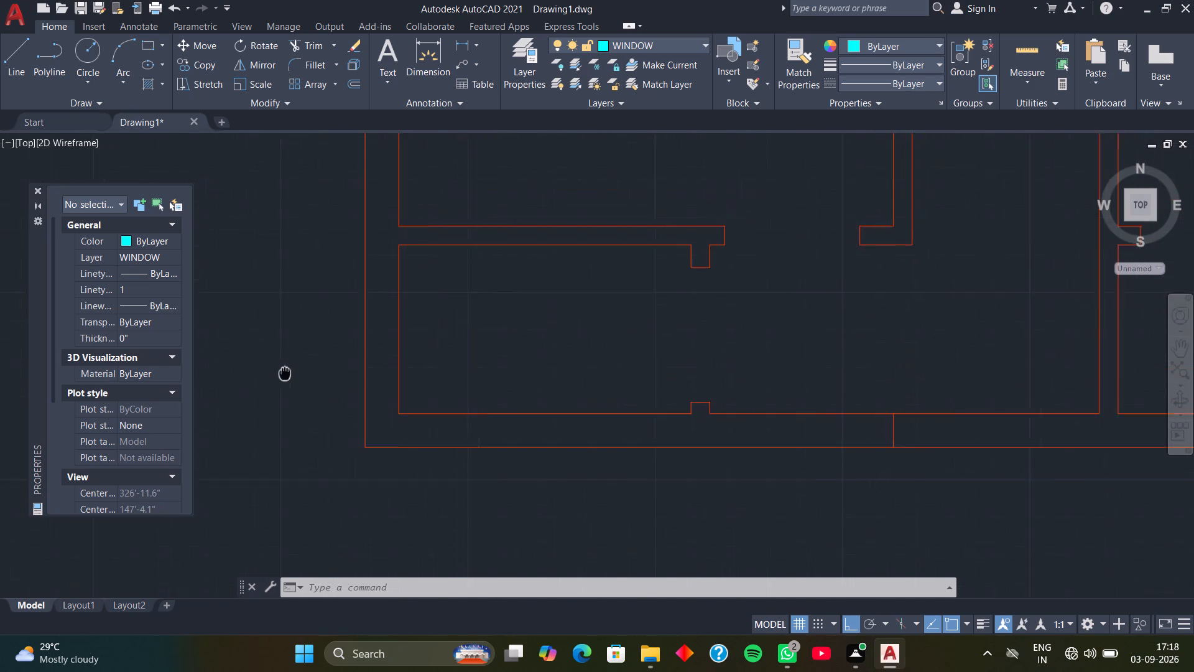
pyautogui.moveTo(279, 378); pyautogui.dragTo(278, 379, button='middle')
pyautogui.write('L')
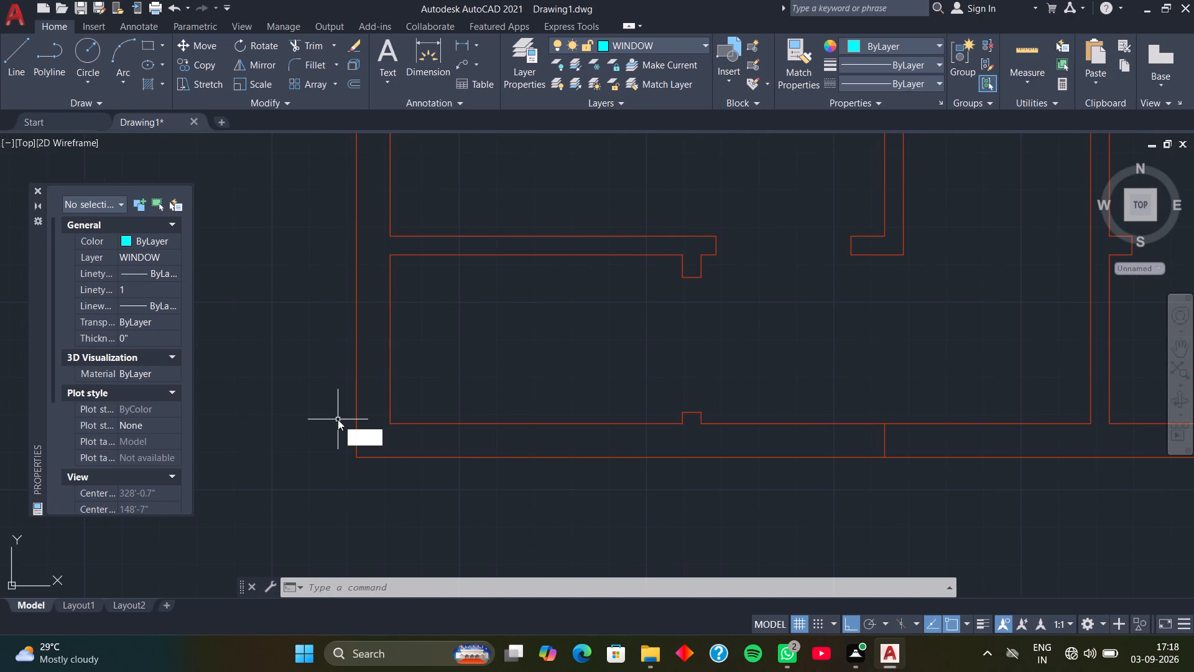
pyautogui.press('space')
pyautogui.click(389, 421)
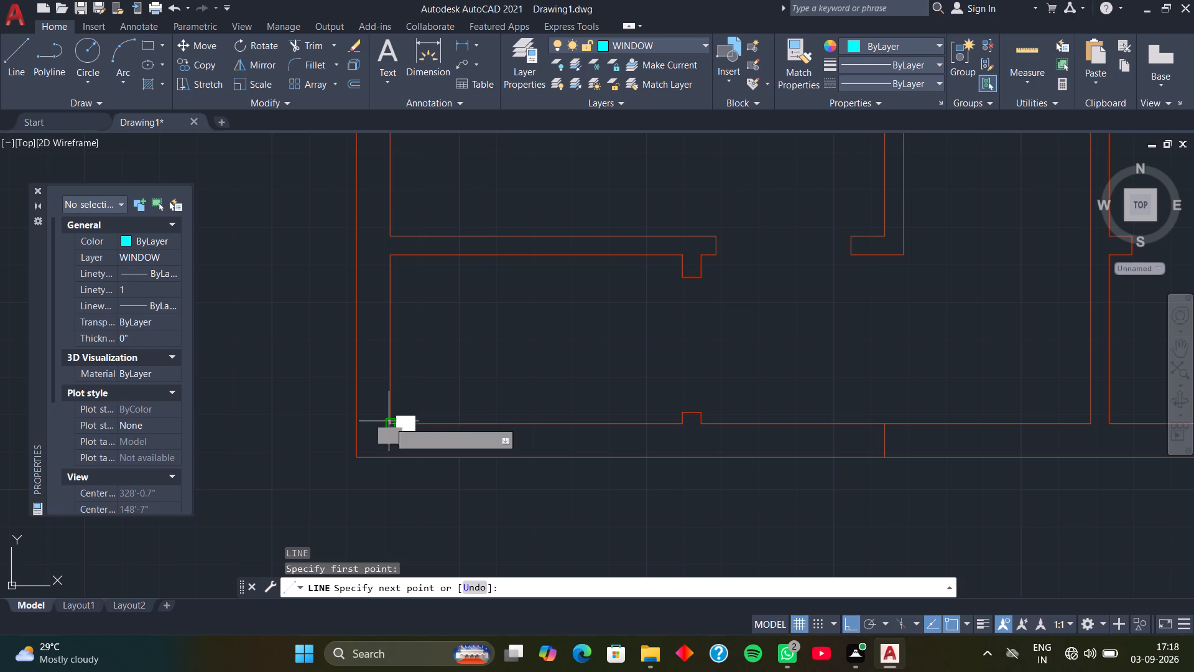
pyautogui.click(358, 425)
pyautogui.press('space')
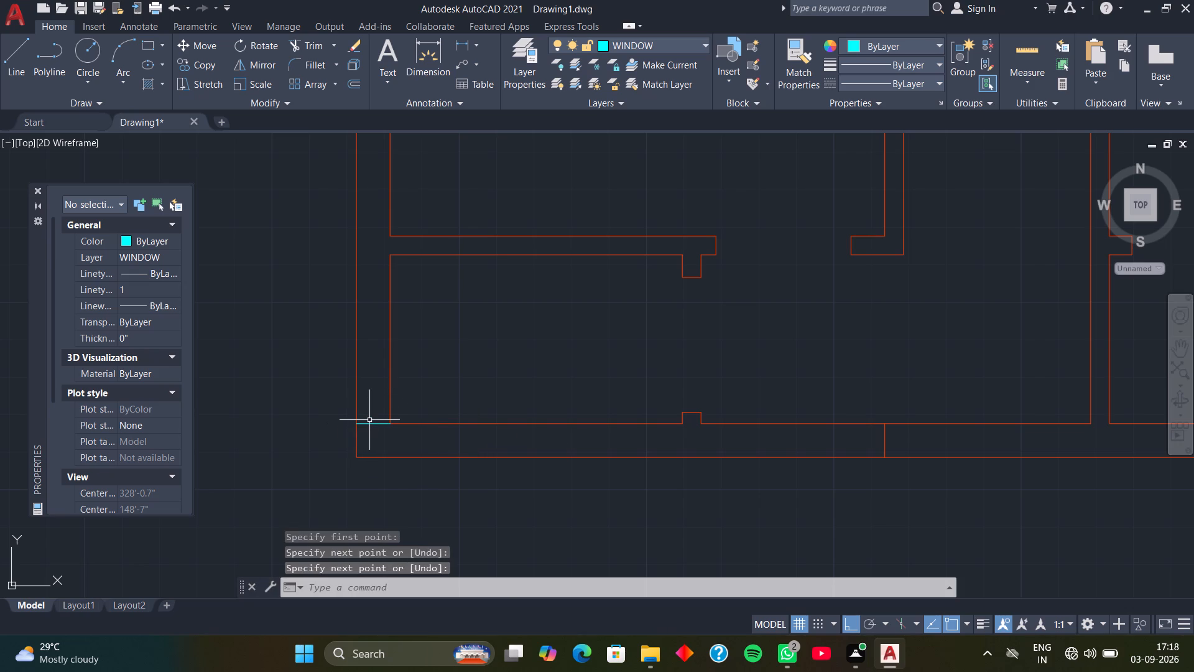
# Move the new window line 1' up along the left outer wall from the bottom wall's inner face.
pyautogui.click(369, 424)
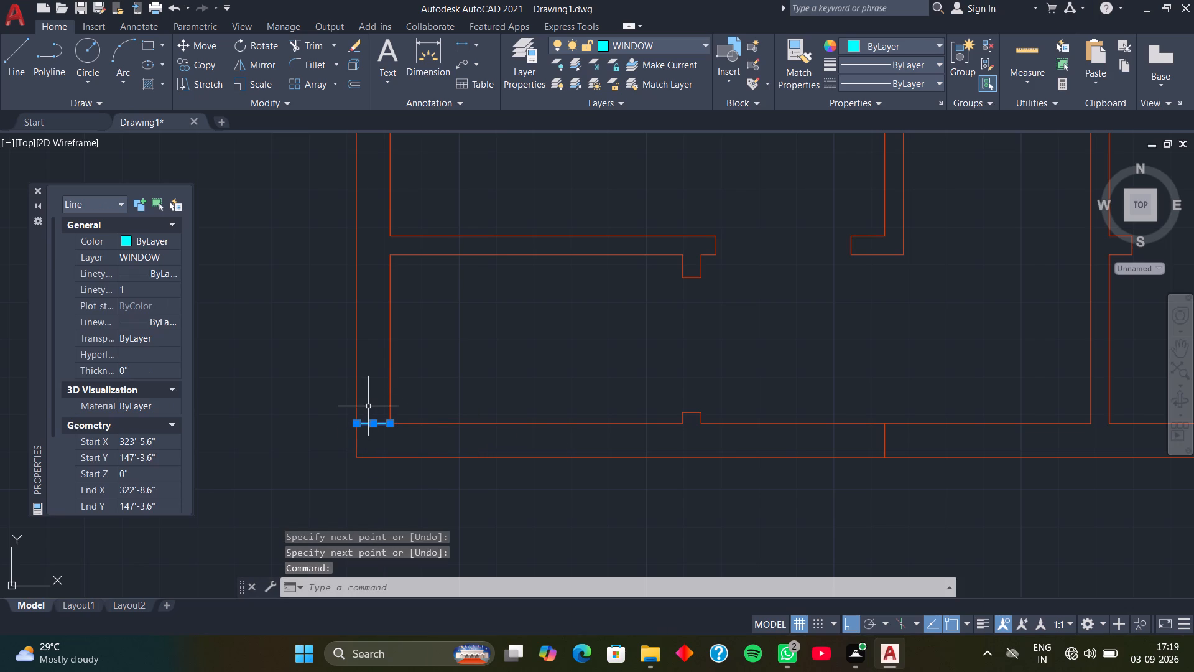
pyautogui.write('M')
pyautogui.press('space')
pyautogui.click(386, 425)
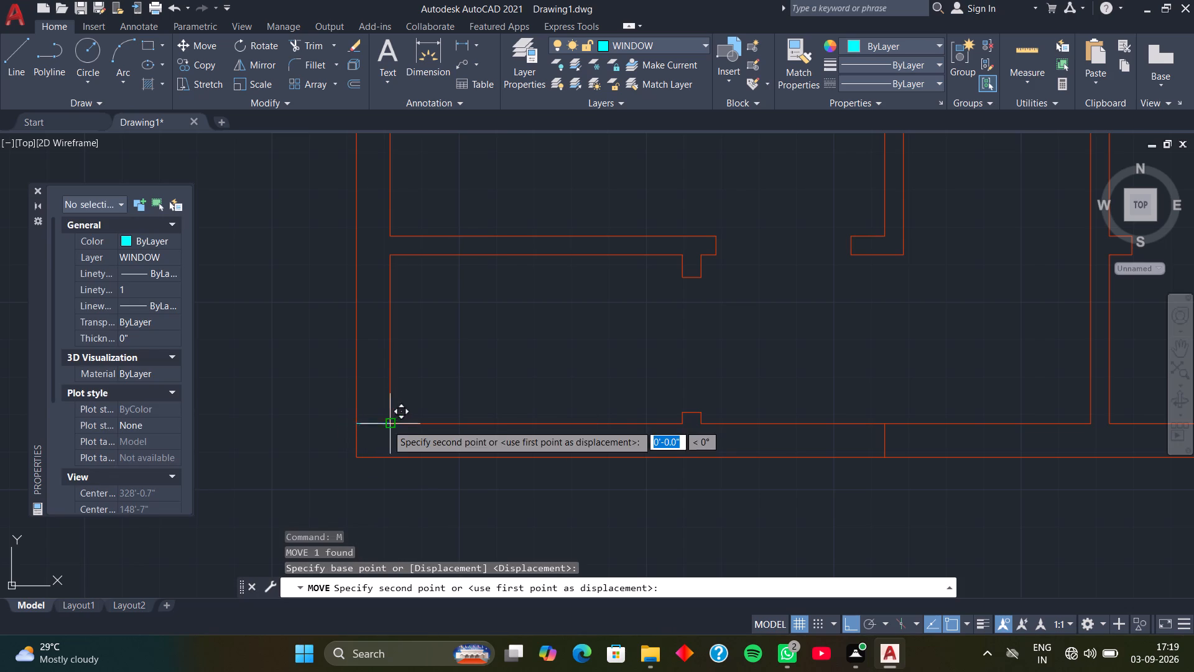
pyautogui.write("1'")
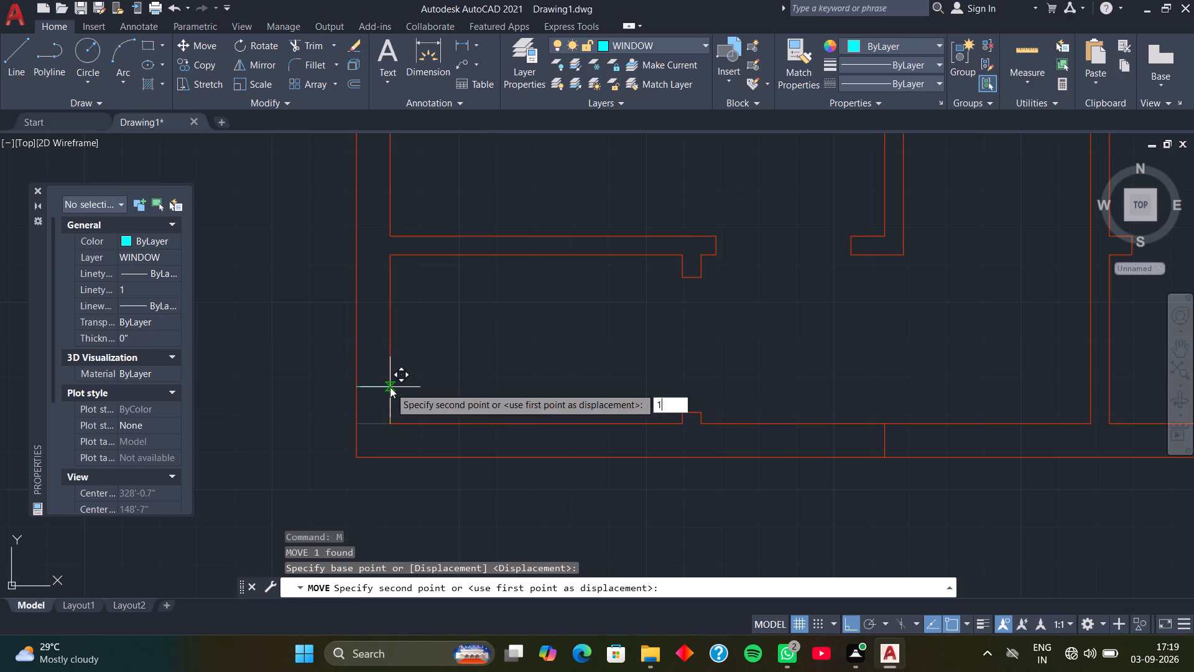
pyautogui.press('Return')
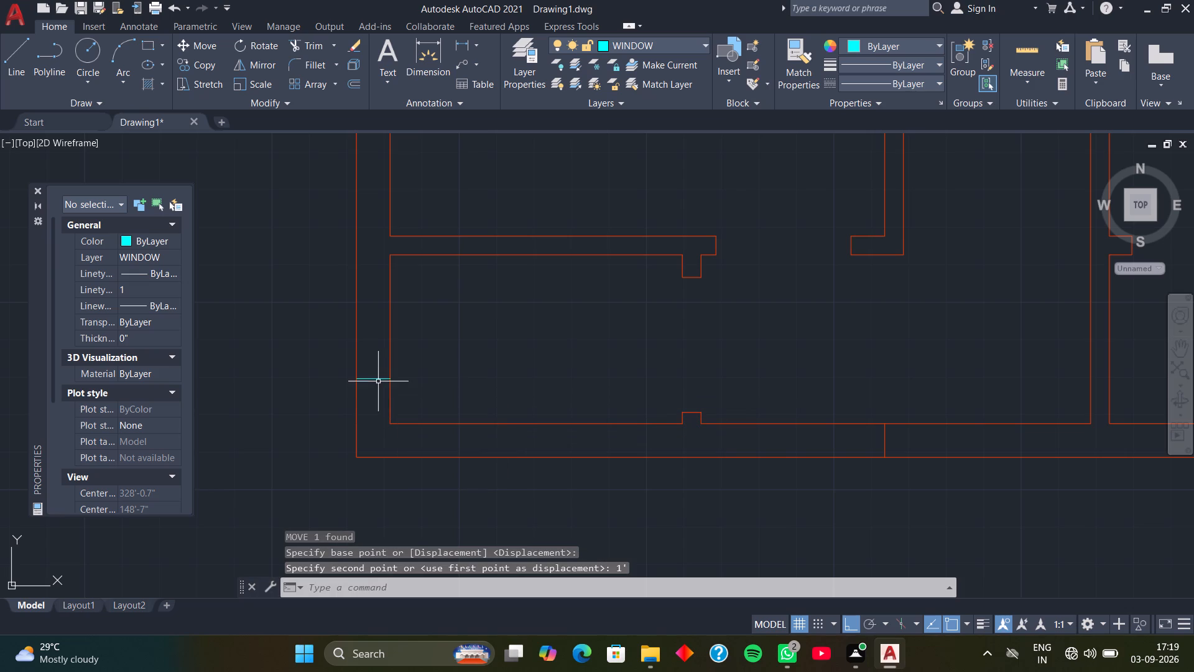
# Copy the moved window line 2' up along the left outer wall to mark the window's other end.
pyautogui.click(378, 380)
pyautogui.press('c')
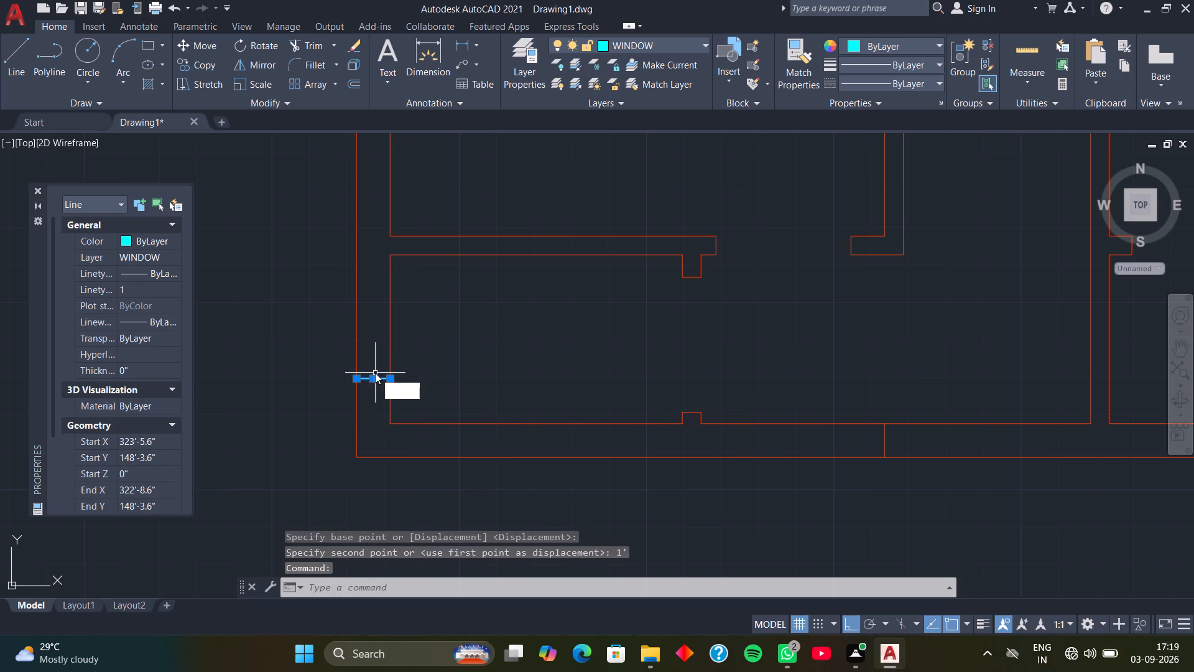
pyautogui.write('O')
pyautogui.press('space')
pyautogui.click(387, 381)
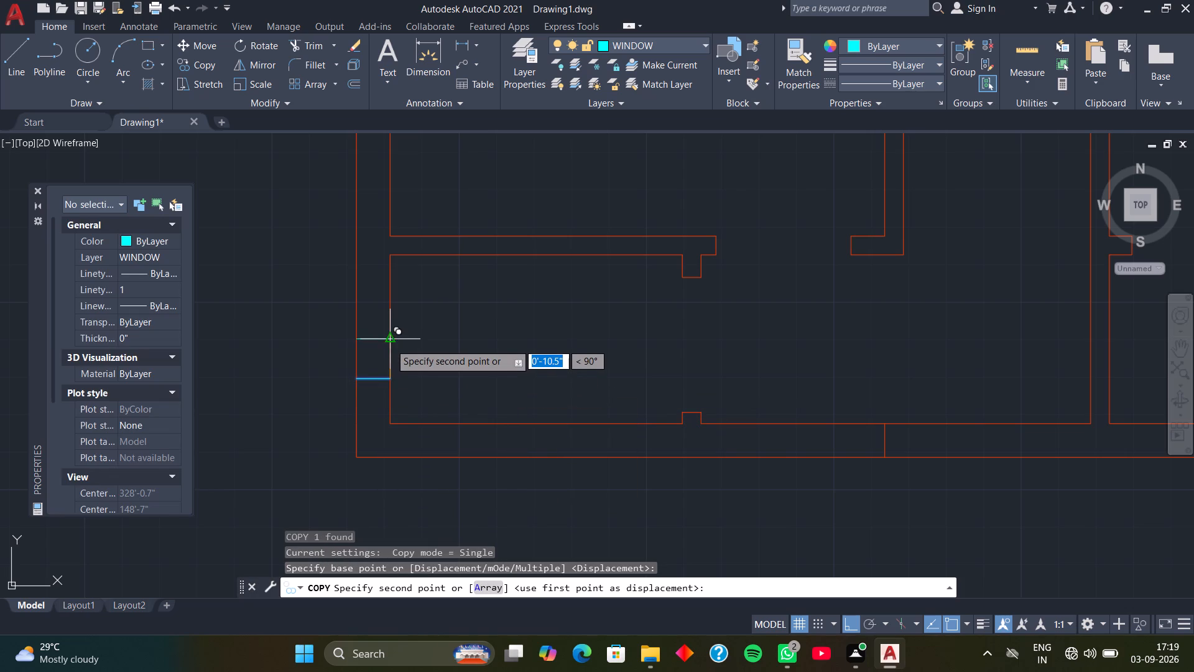
pyautogui.write("2'")
pyautogui.press('Return')
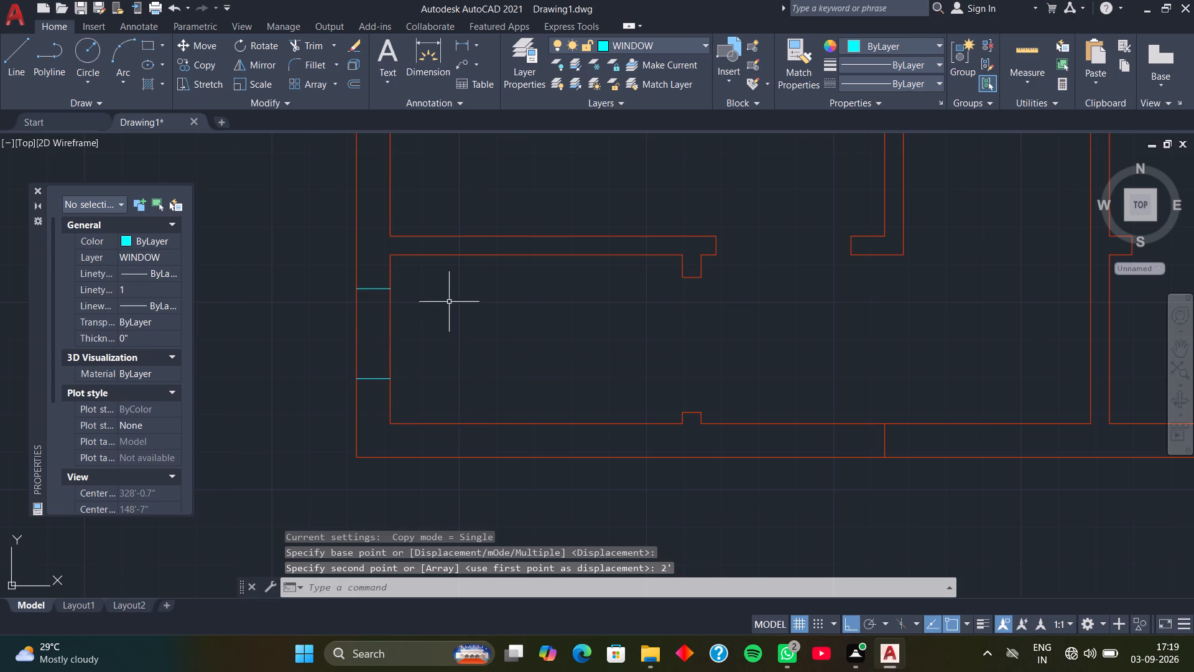
# Draw a line across the left outer wall, level with the upper face of the bottom-left room's top partition.
pyautogui.scroll(-1, 446, 296)
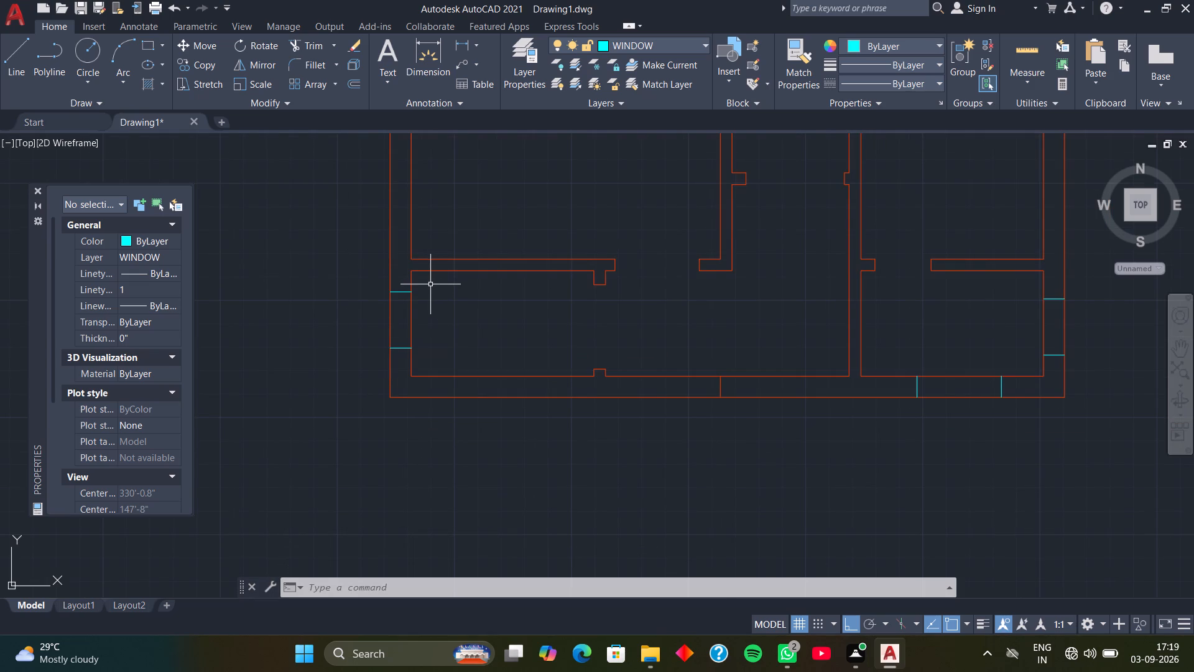
pyautogui.scroll(-1, 422, 304)
pyautogui.moveTo(413, 207); pyautogui.dragTo(287, 307, button='middle')
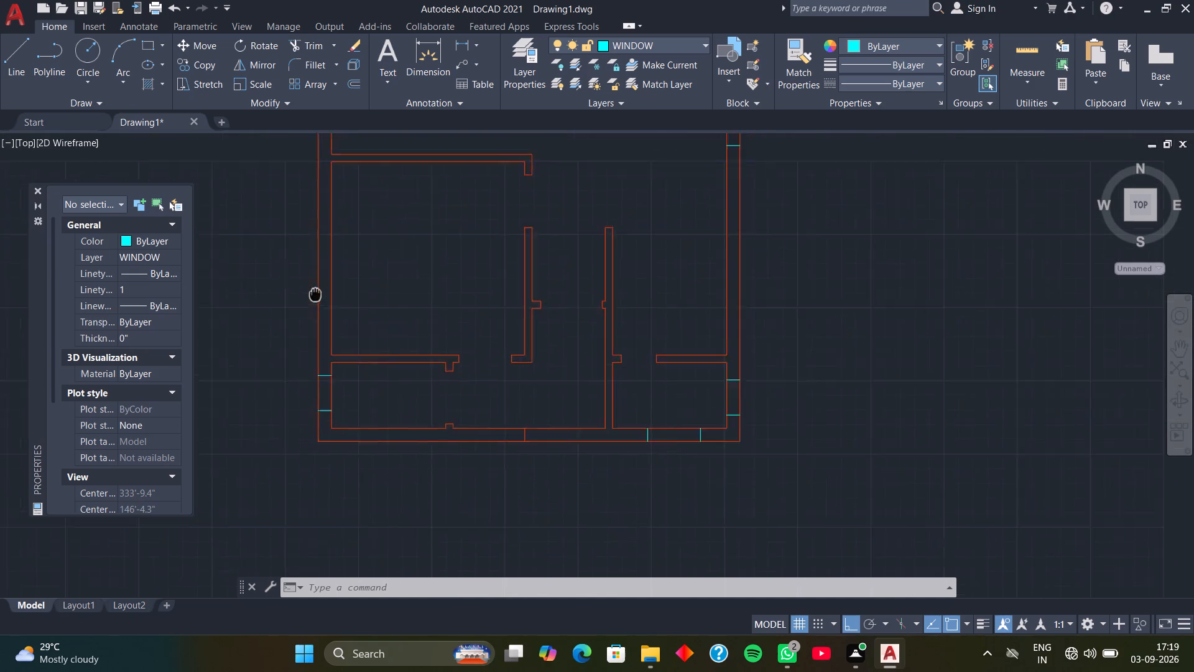
pyautogui.moveTo(287, 307); pyautogui.dragTo(214, 355, button='middle')
pyautogui.moveTo(214, 356); pyautogui.dragTo(284, 376, button='middle')
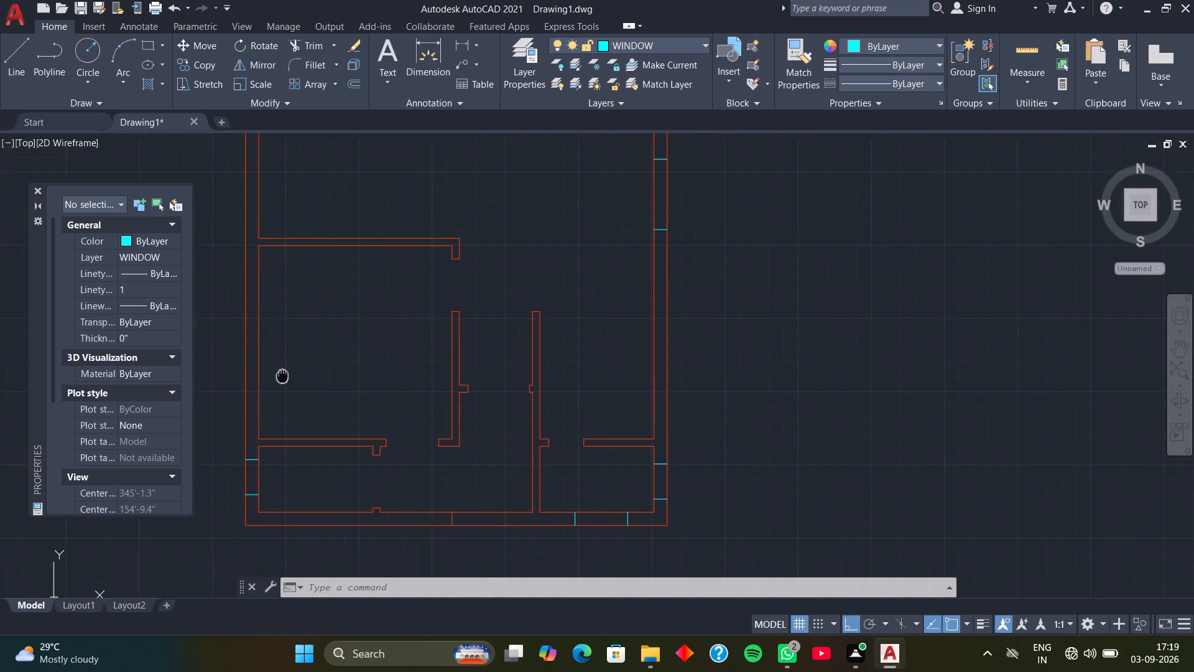
pyautogui.moveTo(284, 376); pyautogui.dragTo(284, 377, button='middle')
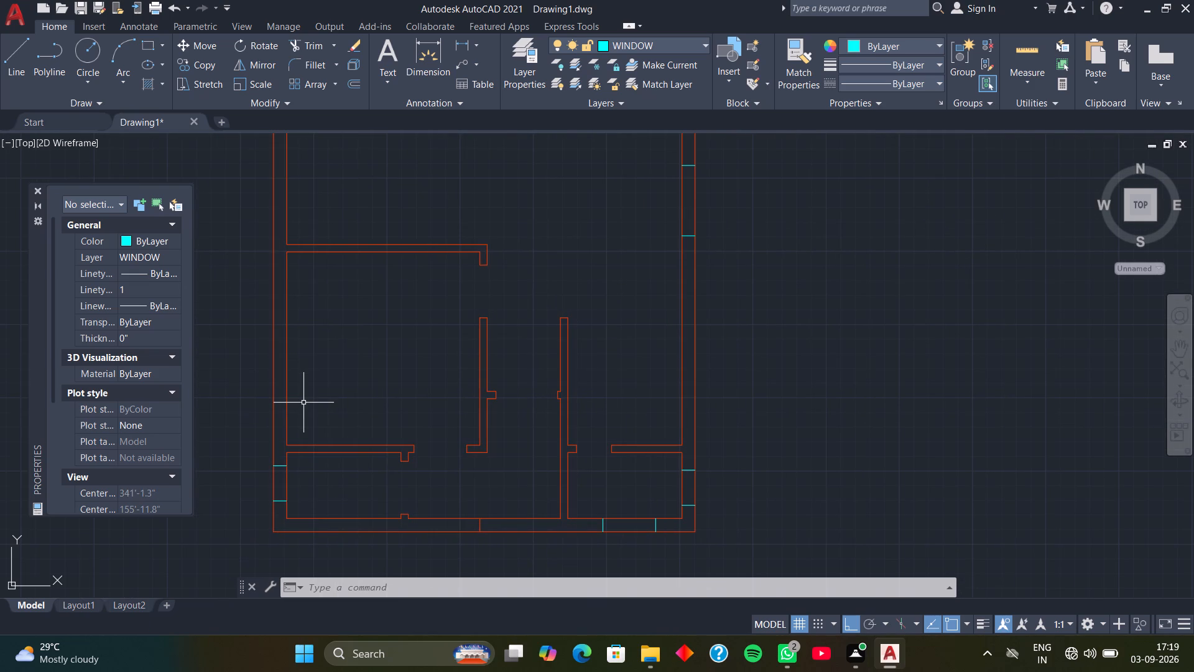
pyautogui.write('L')
pyautogui.press('space')
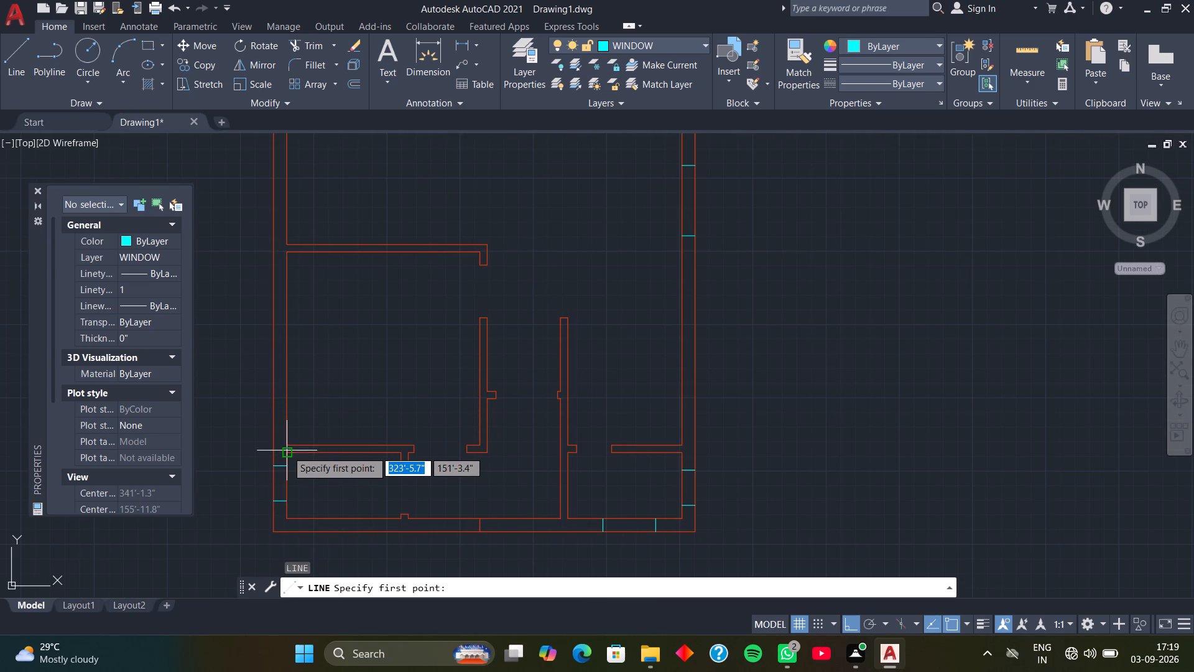
pyautogui.click(286, 446)
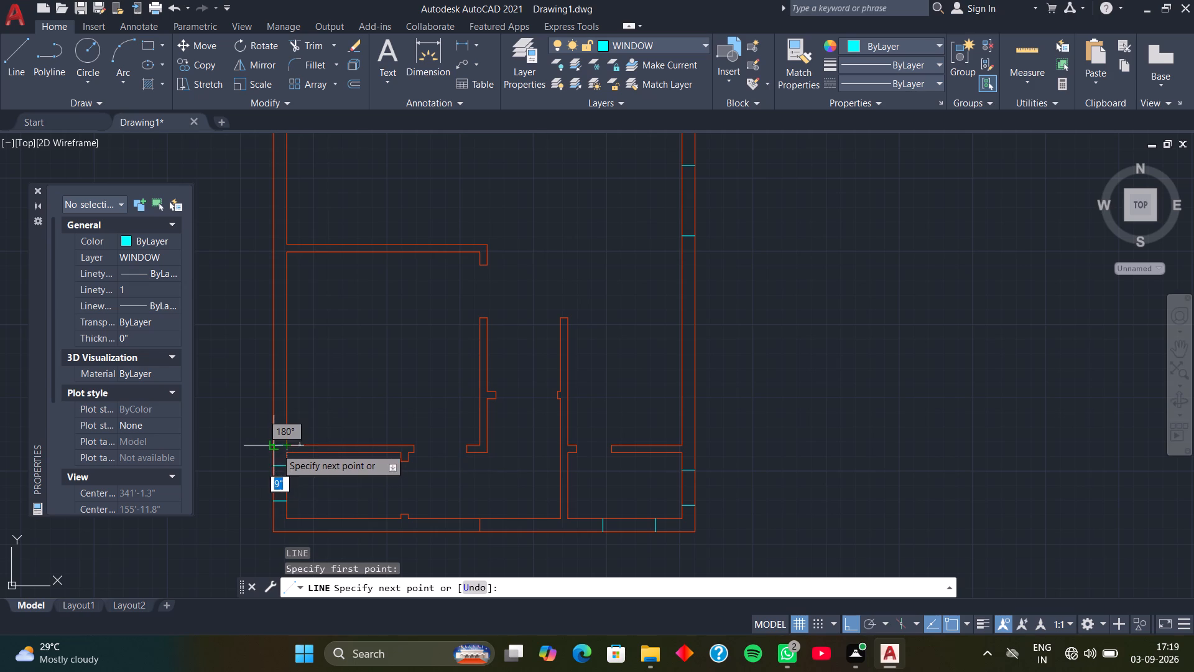
pyautogui.click(276, 448)
pyautogui.press('space')
# Move the new window line 3' up along the left outer wall.
pyautogui.click(279, 446)
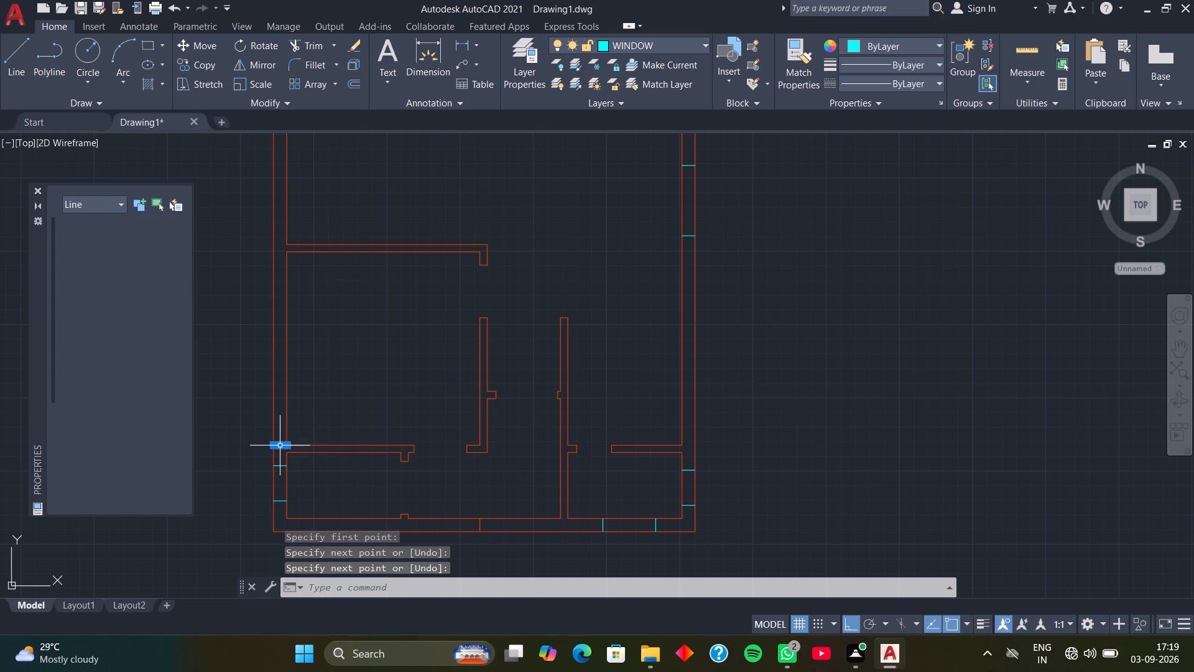
pyautogui.write('M')
pyautogui.press('space')
pyautogui.scroll(2, 281, 447)
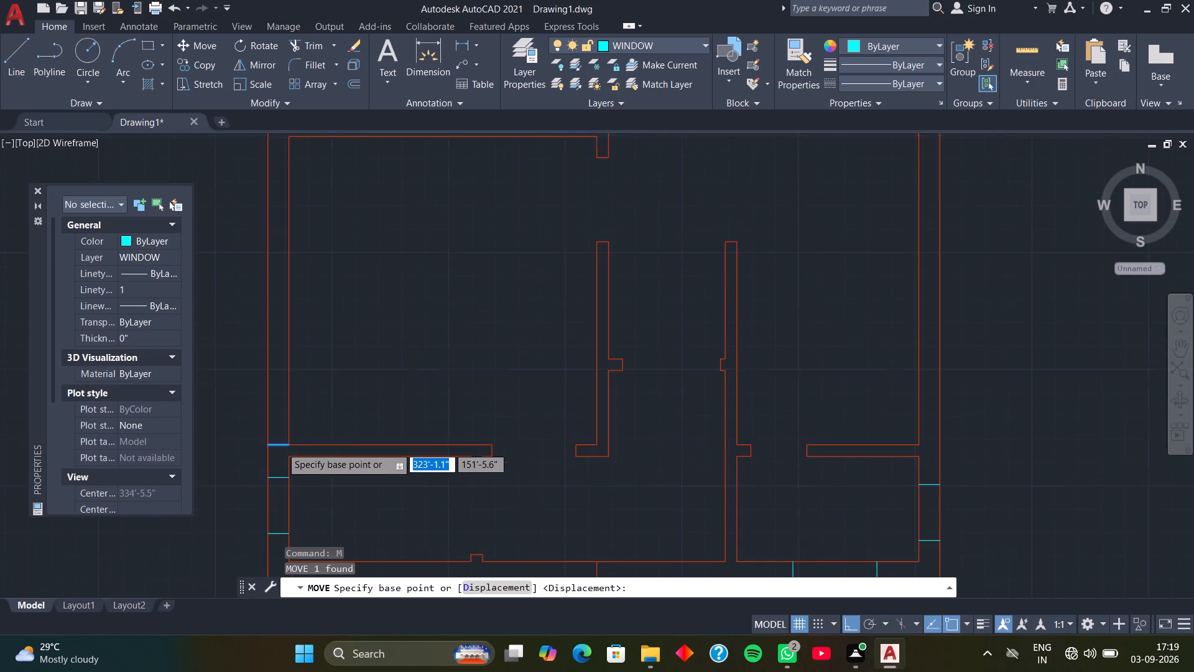
pyautogui.click(292, 441)
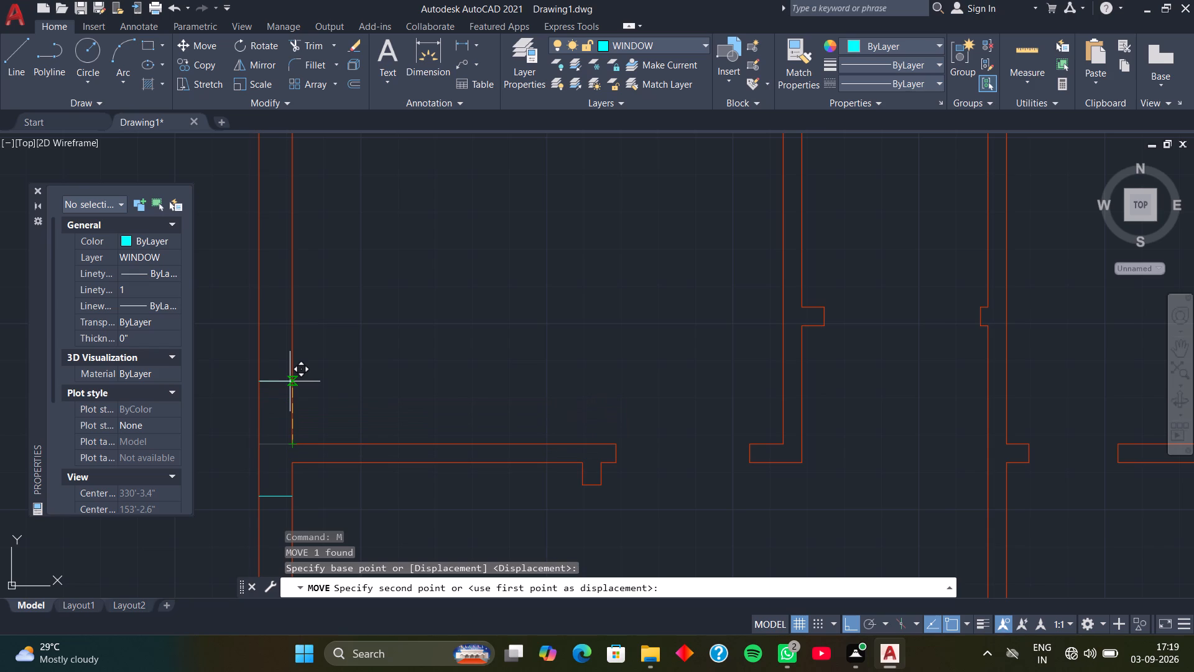
pyautogui.write("3'")
pyautogui.press('Return')
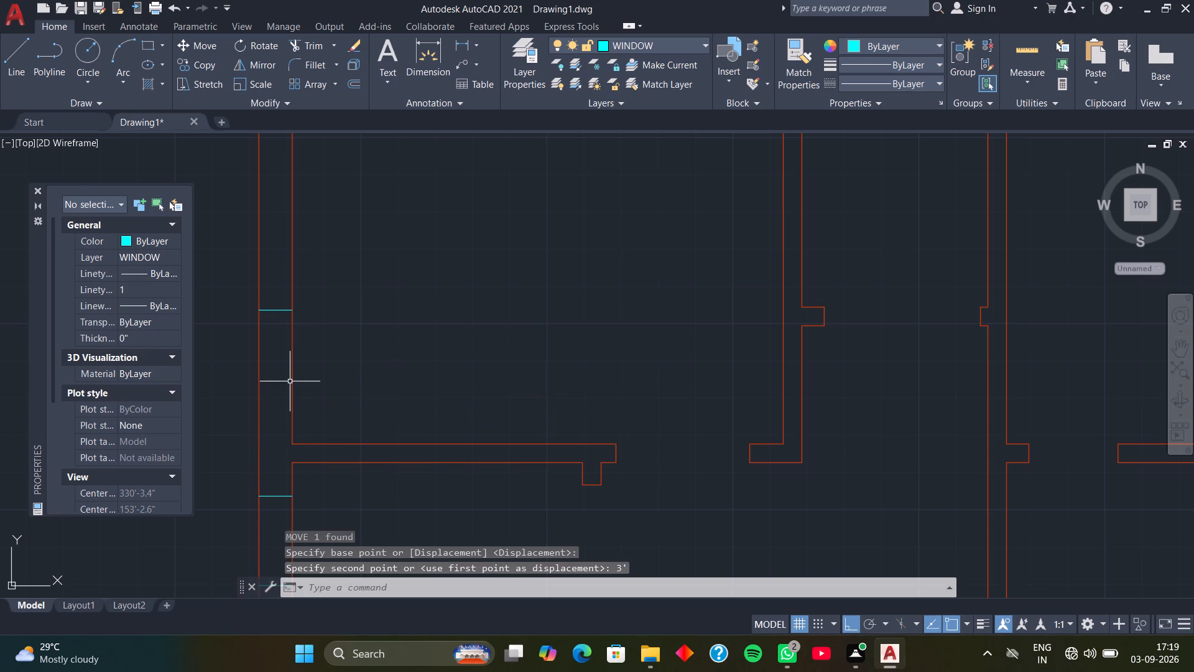
# Copy the moved window line 4' up along the left outer wall to mark the window's other end.
pyautogui.click(284, 310)
pyautogui.write('CO')
pyautogui.press('space')
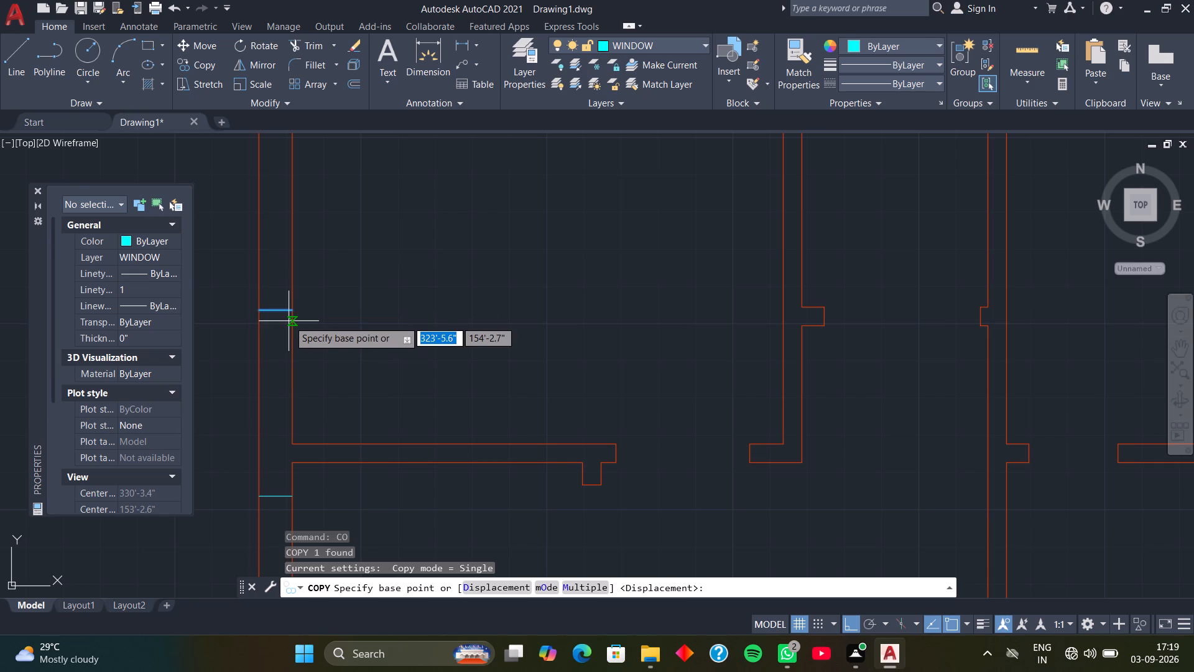
pyautogui.click(289, 314)
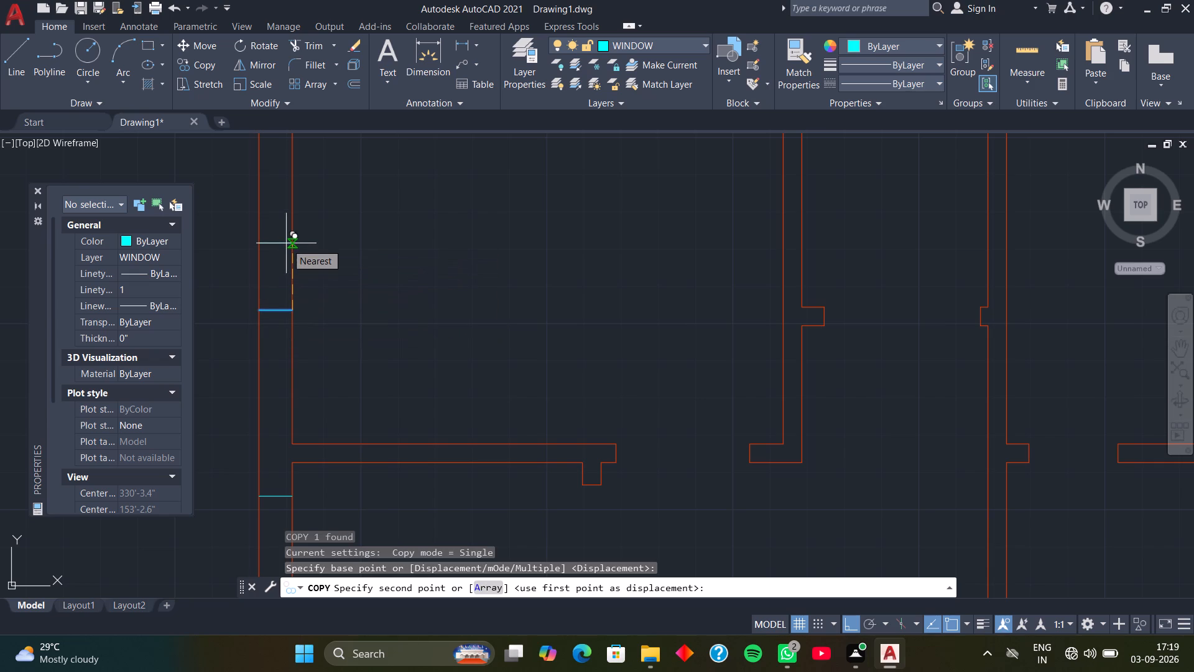
pyautogui.write("4'")
pyautogui.press('Return')
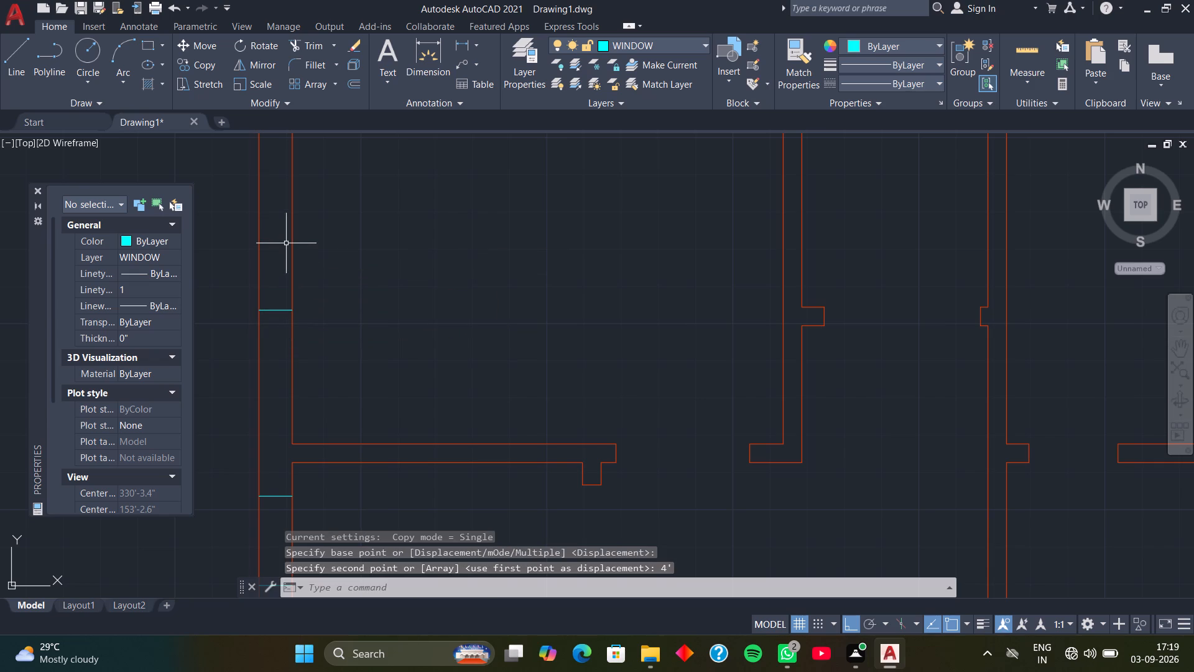
# Draw a line across the left outer wall, level with the upper face of the next partition up.
pyautogui.scroll(-2, 286, 243)
pyautogui.moveTo(348, 295); pyautogui.dragTo(321, 342, button='middle')
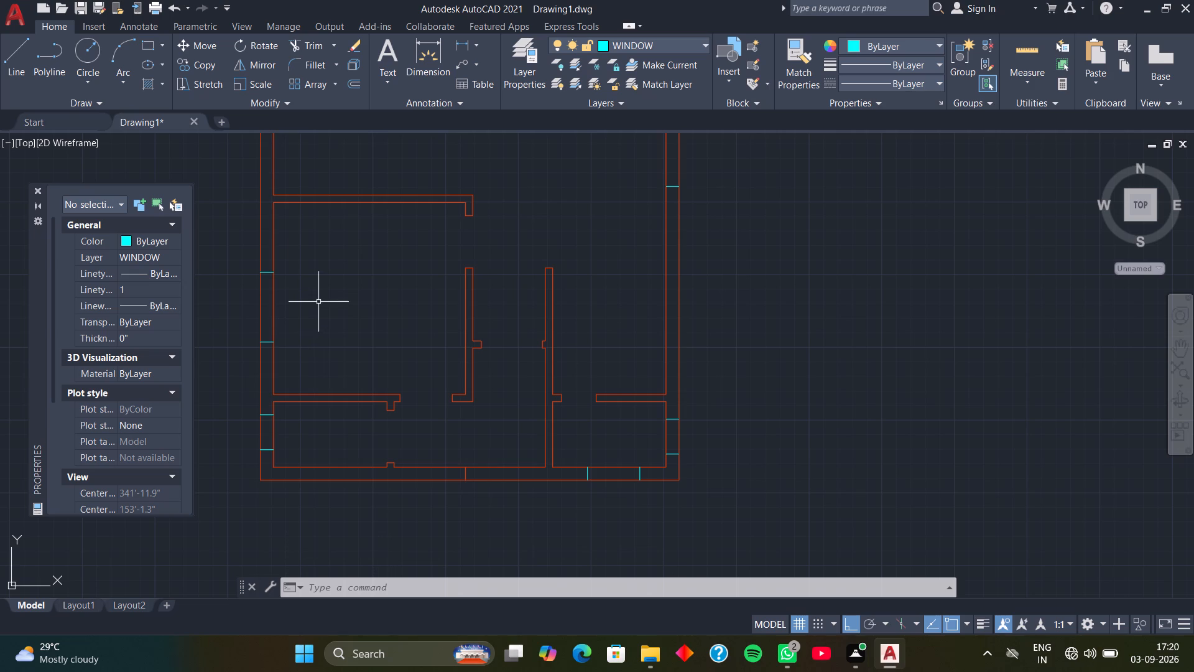
pyautogui.scroll(-1, 297, 287)
pyautogui.moveTo(317, 257); pyautogui.dragTo(310, 287, button='middle')
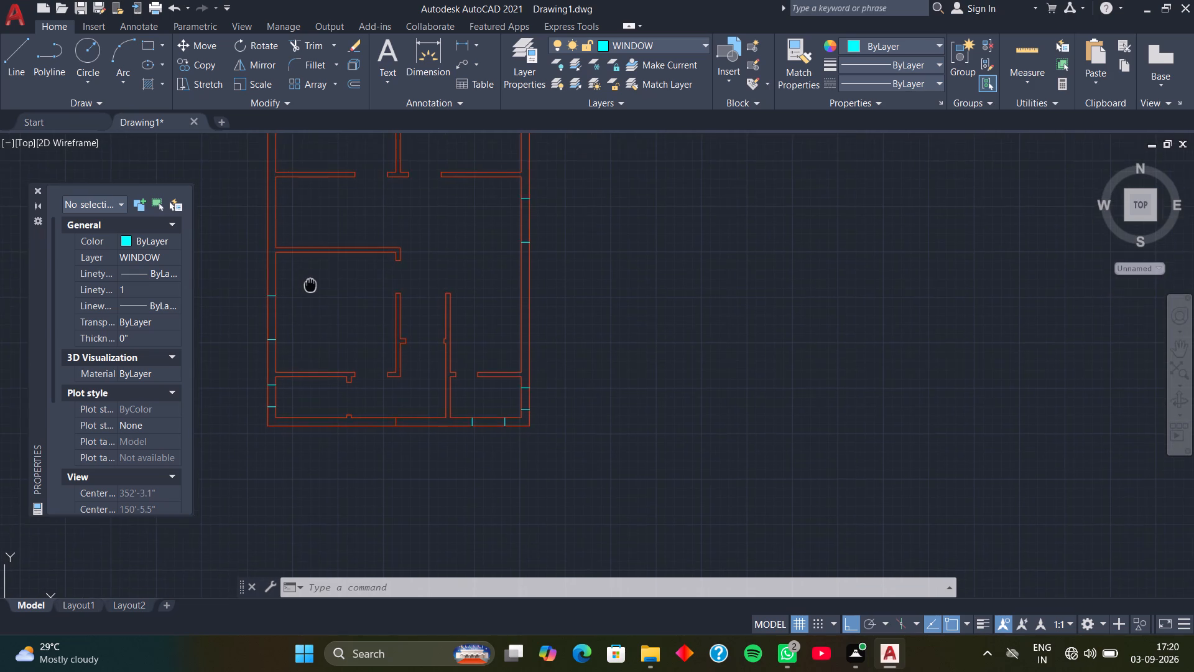
pyautogui.moveTo(310, 287); pyautogui.dragTo(310, 289, button='middle')
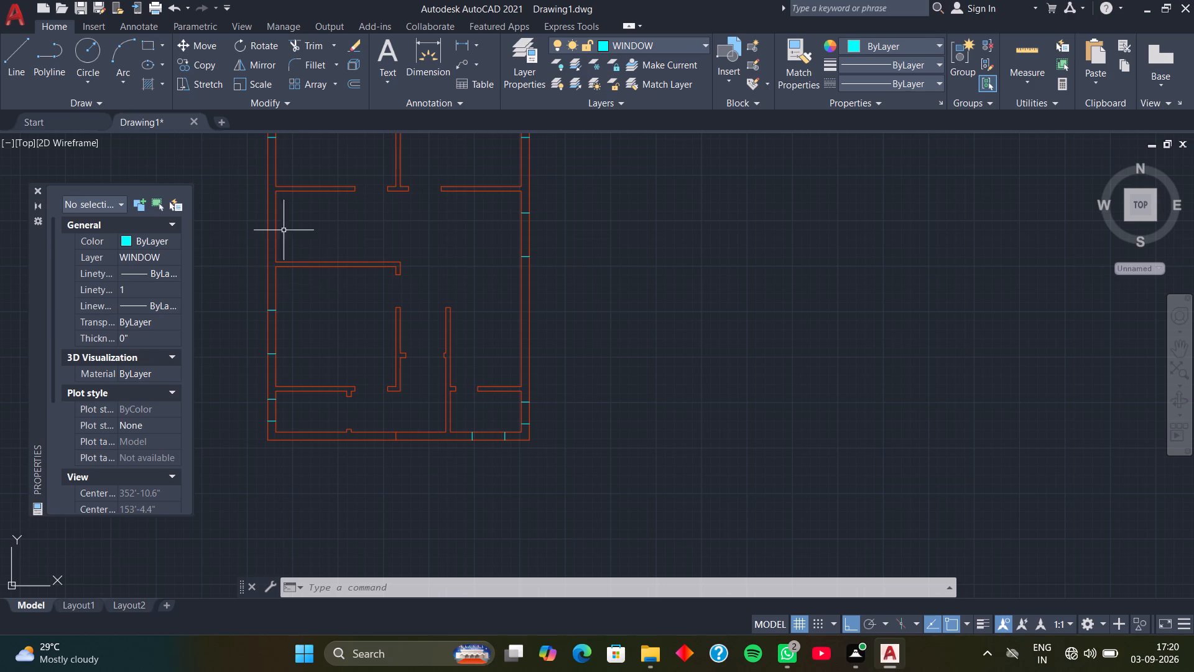
pyautogui.moveTo(268, 212); pyautogui.dragTo(308, 246, button='middle')
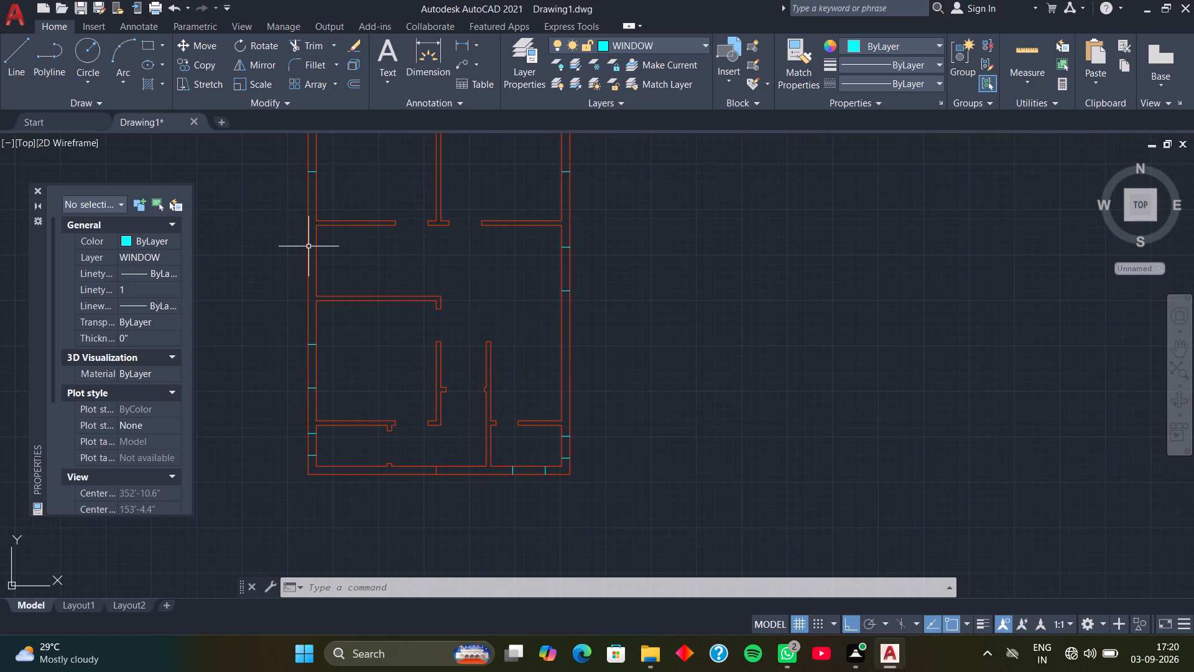
pyautogui.scroll(2, 314, 274)
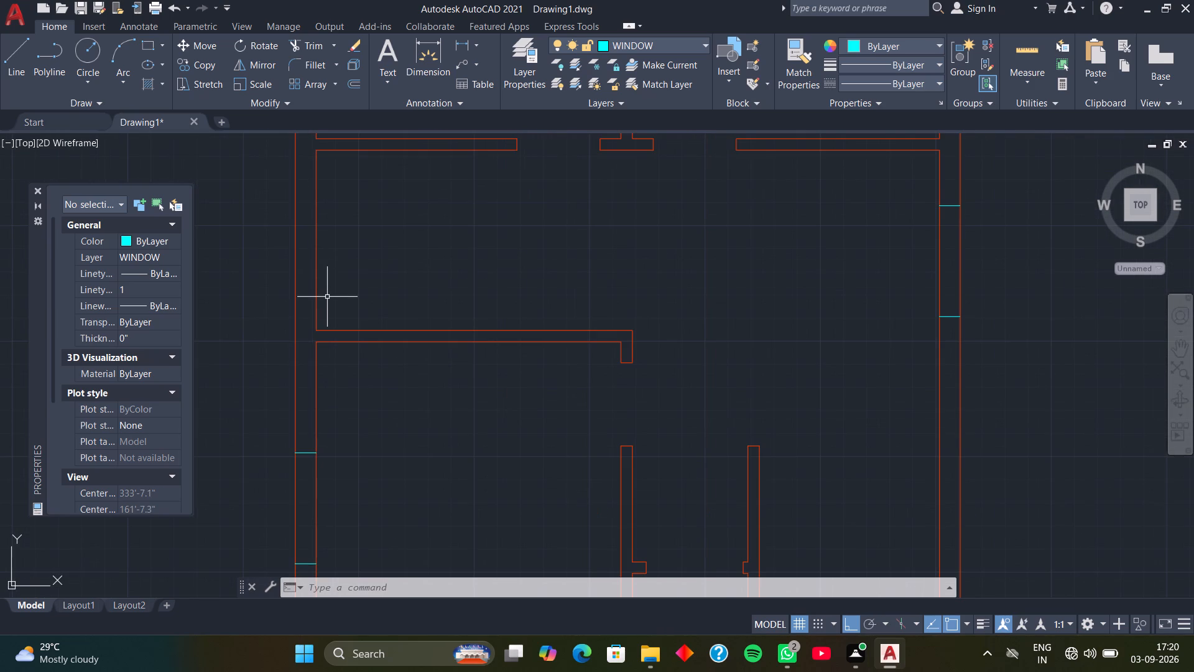
pyautogui.write('L')
pyautogui.press('space')
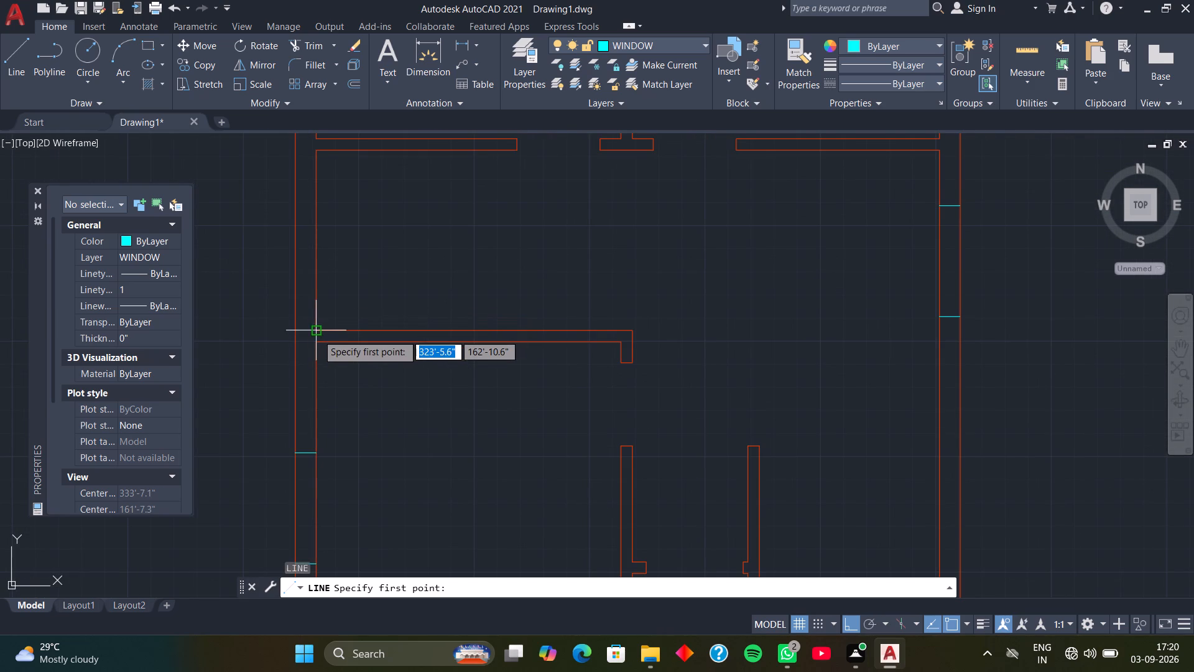
pyautogui.click(317, 330)
pyautogui.click(299, 330)
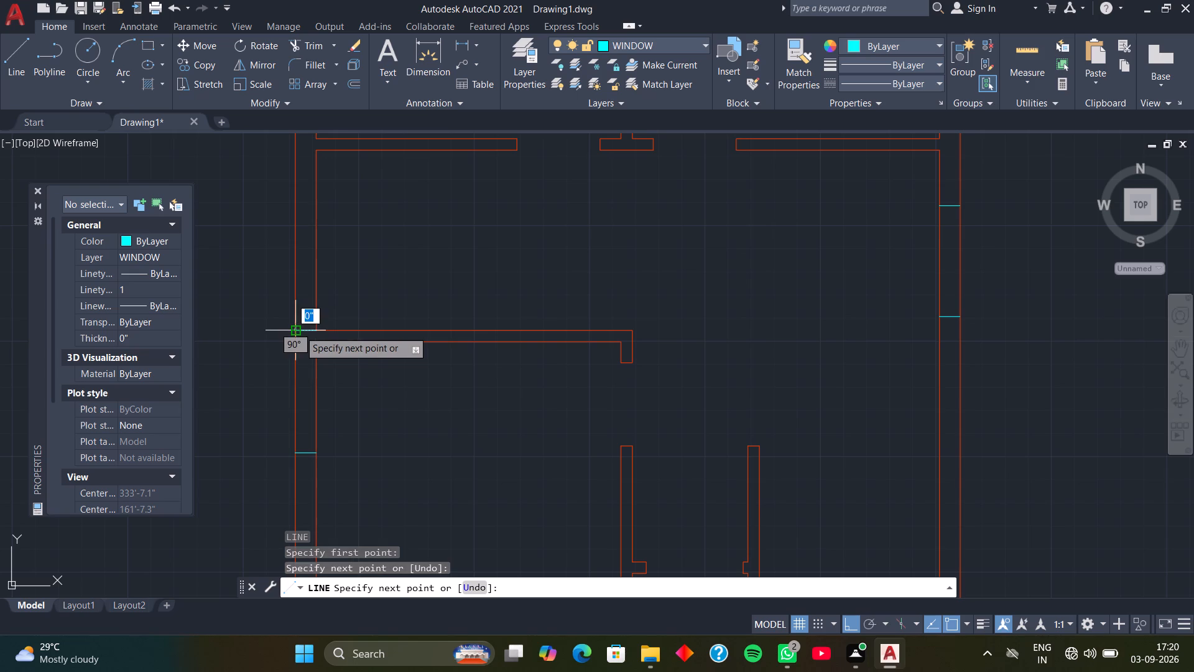
pyautogui.press('space')
# Move the new window line up along the left outer wall from the partition's upper face.
pyautogui.click(301, 331)
pyautogui.write('M')
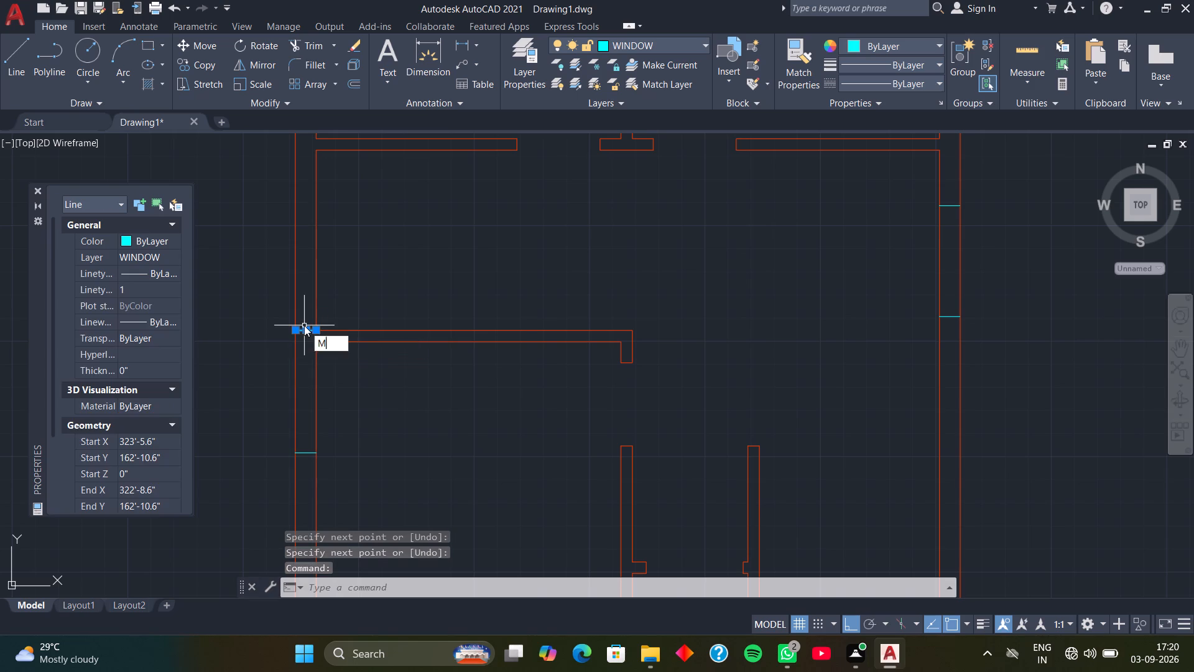
pyautogui.press('space')
pyautogui.click(318, 331)
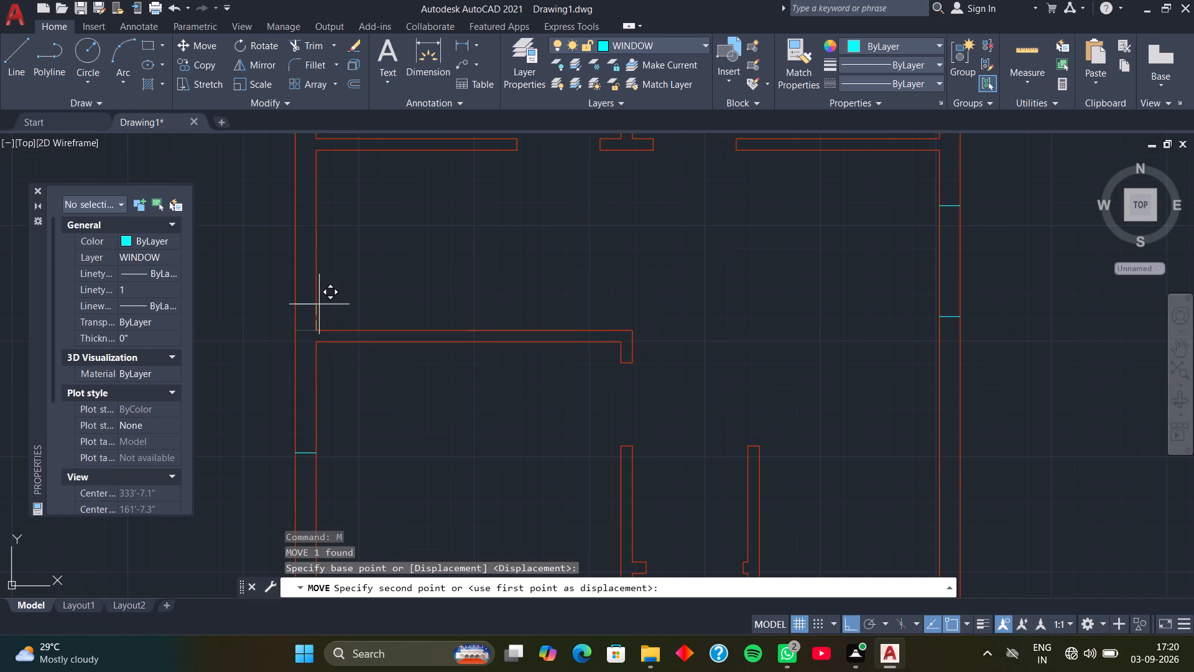
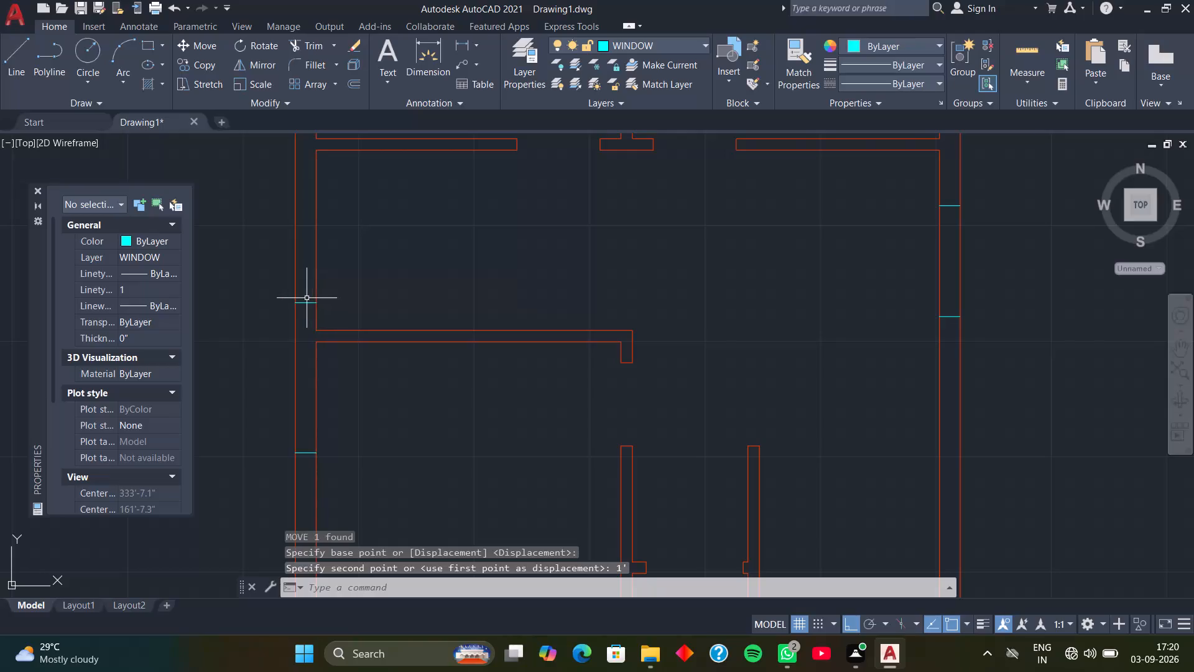
# Copy the window line above the left-hand partition 3' up along the left outer wall to mark the window's other end.
pyautogui.click(307, 307)
pyautogui.click(307, 300)
pyautogui.click(306, 305)
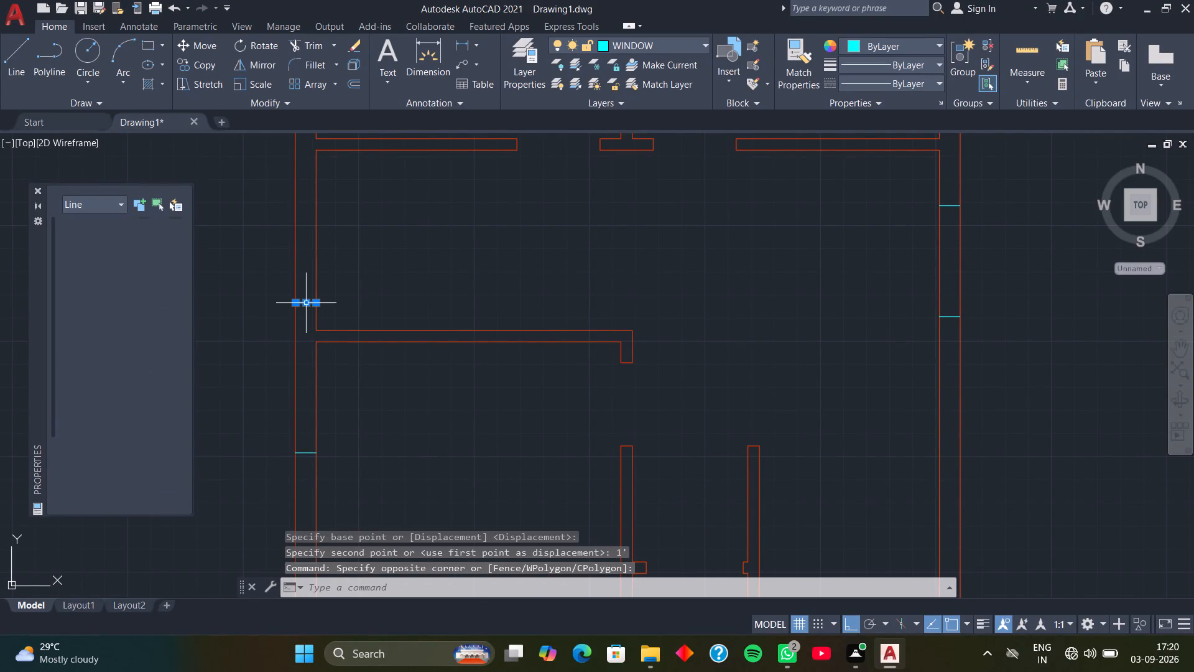
pyautogui.press('c')
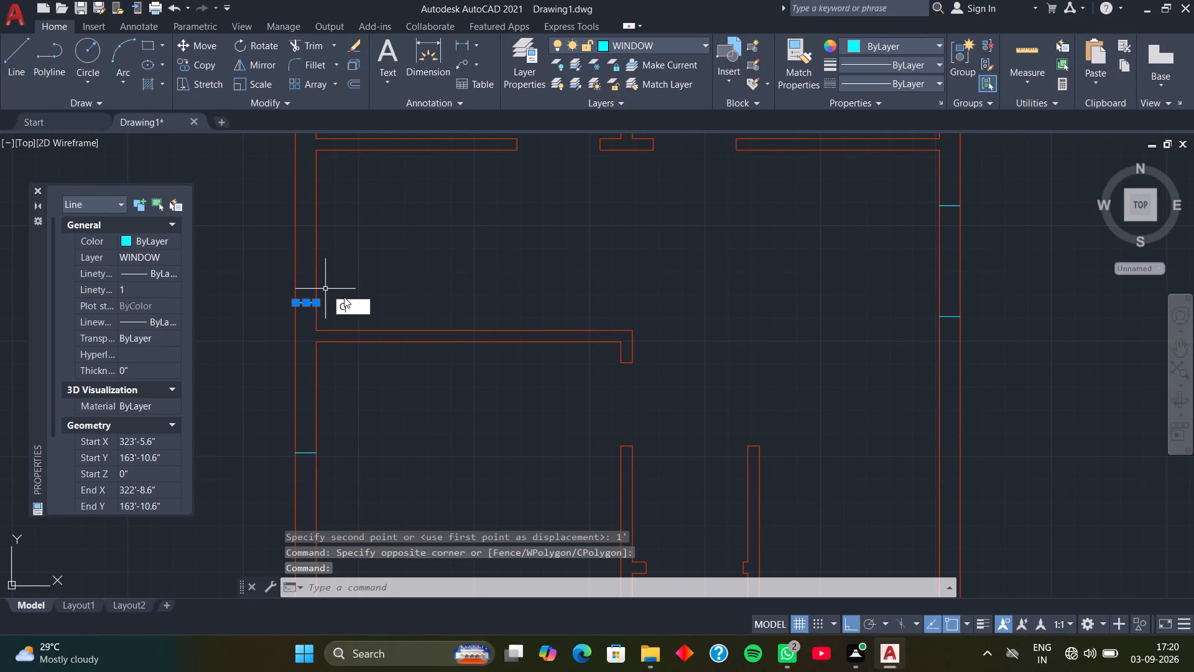
pyautogui.press('o')
pyautogui.press('space')
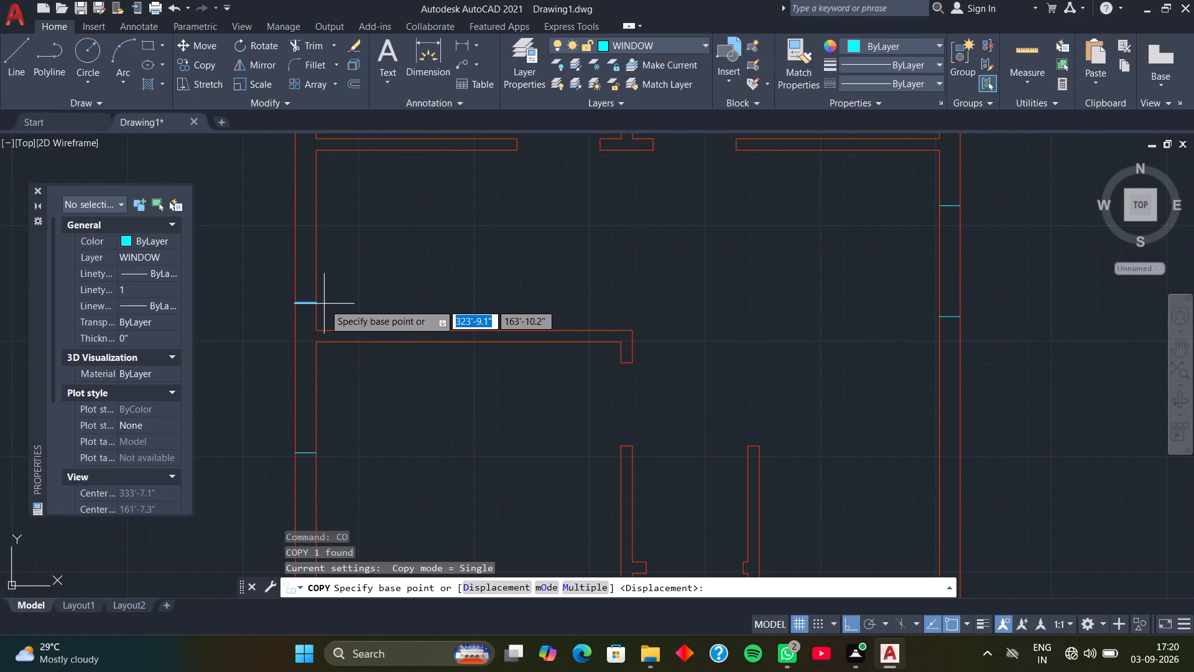
pyautogui.click(318, 304)
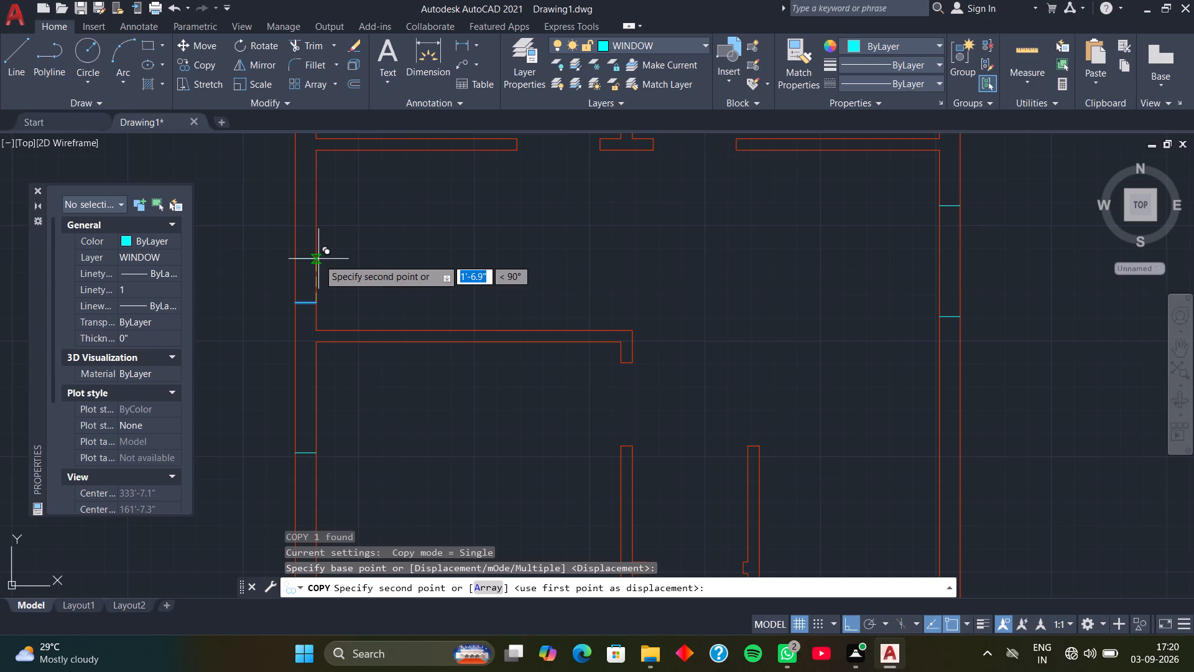
pyautogui.write("3'")
pyautogui.press('Return')
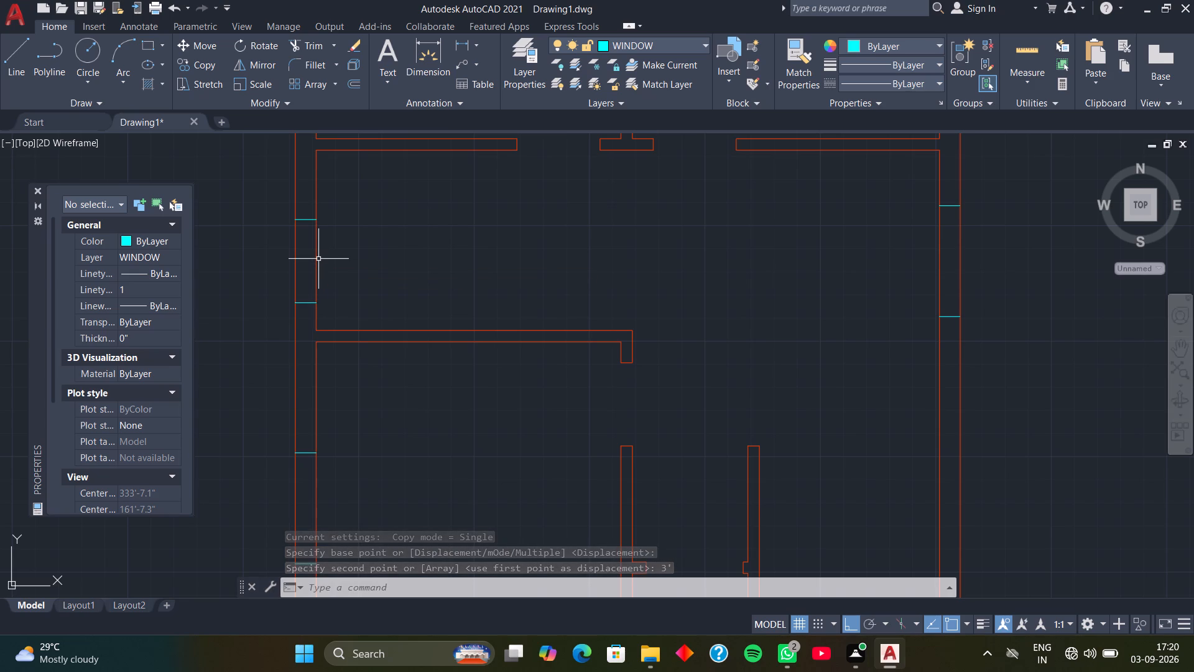
# Move the copied upper window line 6" up along the left outer wall.
pyautogui.moveTo(330, 231); pyautogui.dragTo(313, 274, button='middle')
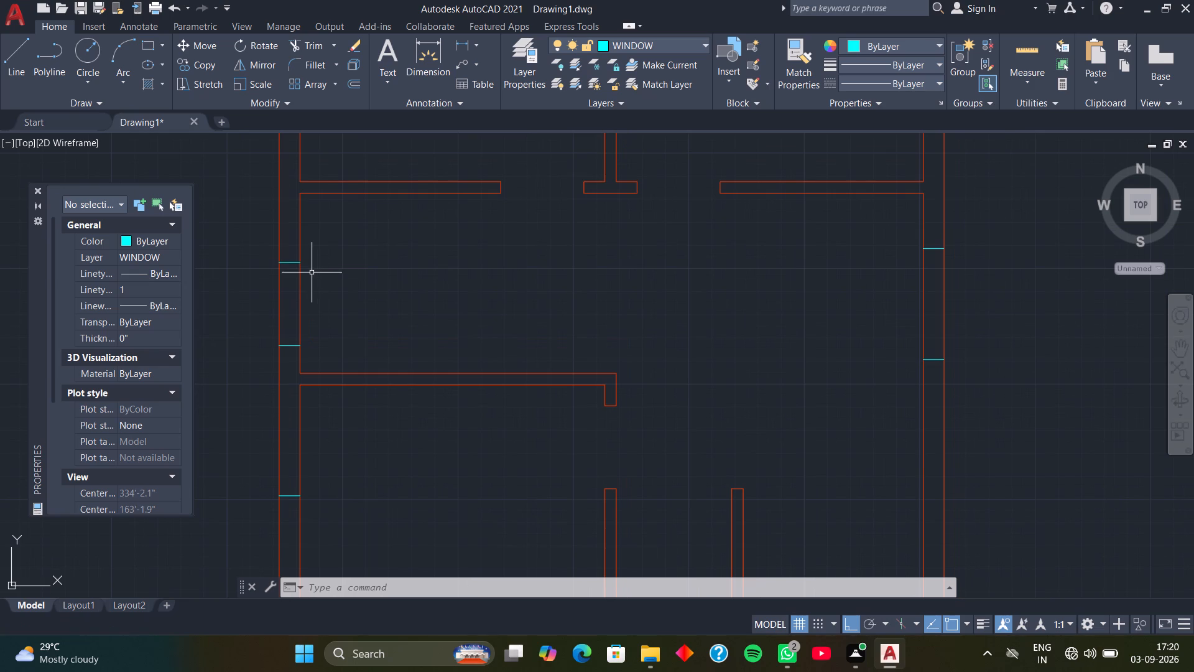
pyautogui.click(284, 262)
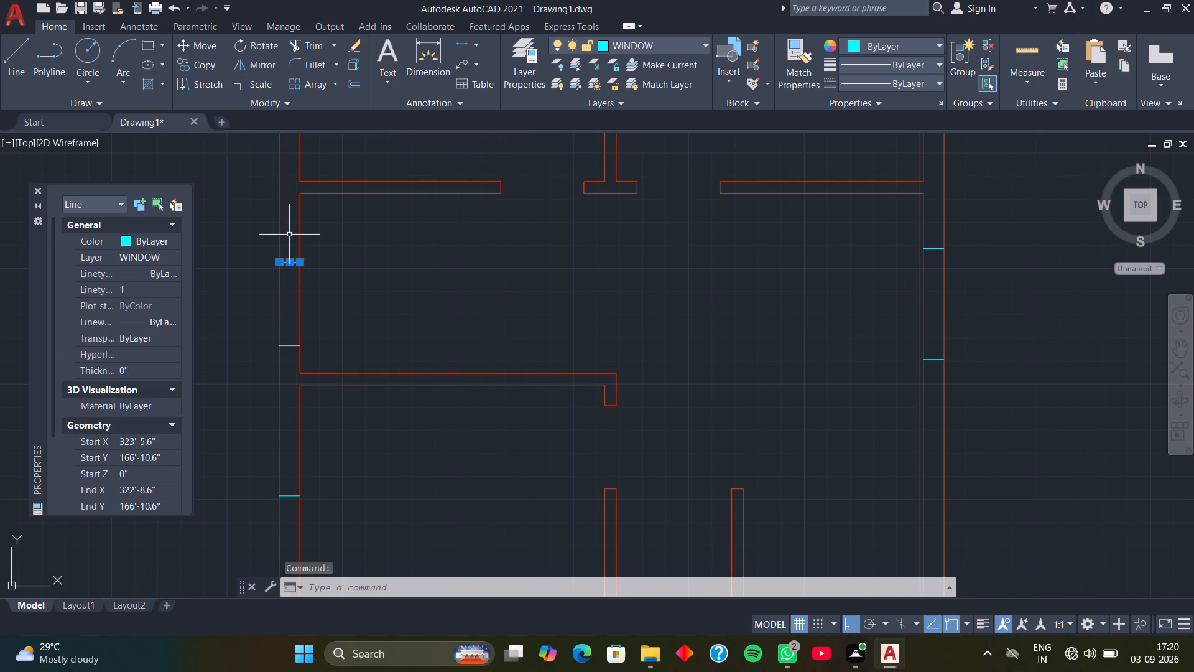
pyautogui.write('M')
pyautogui.press('space')
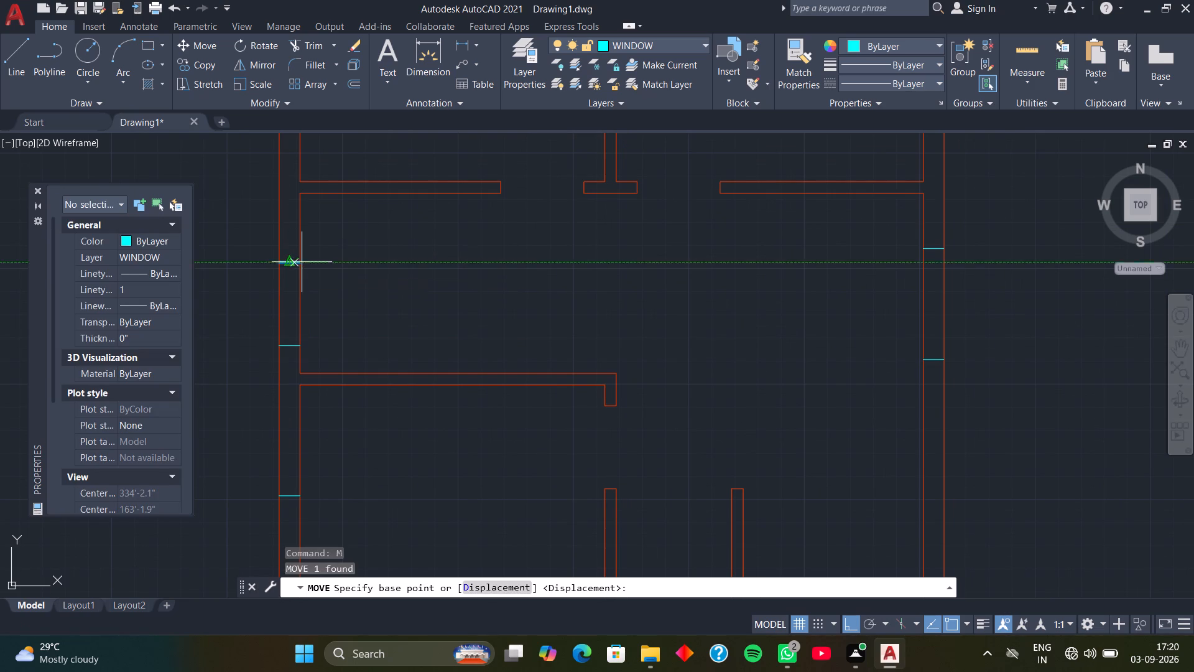
pyautogui.click(302, 262)
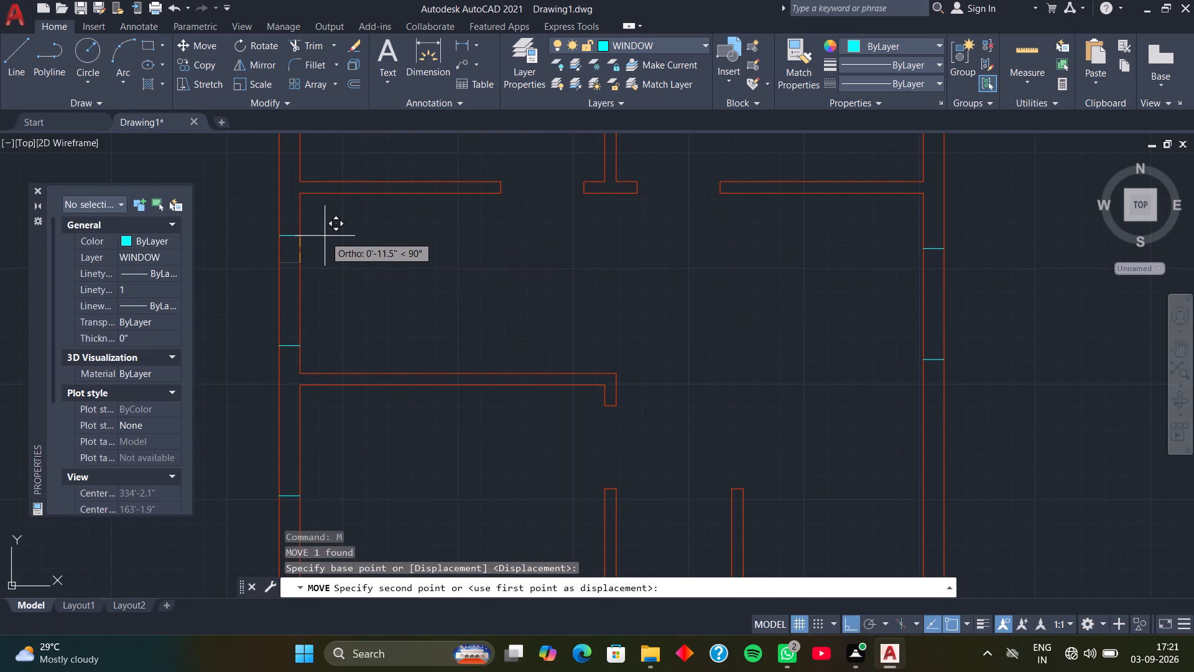
pyautogui.press('6')
pyautogui.press('Return')
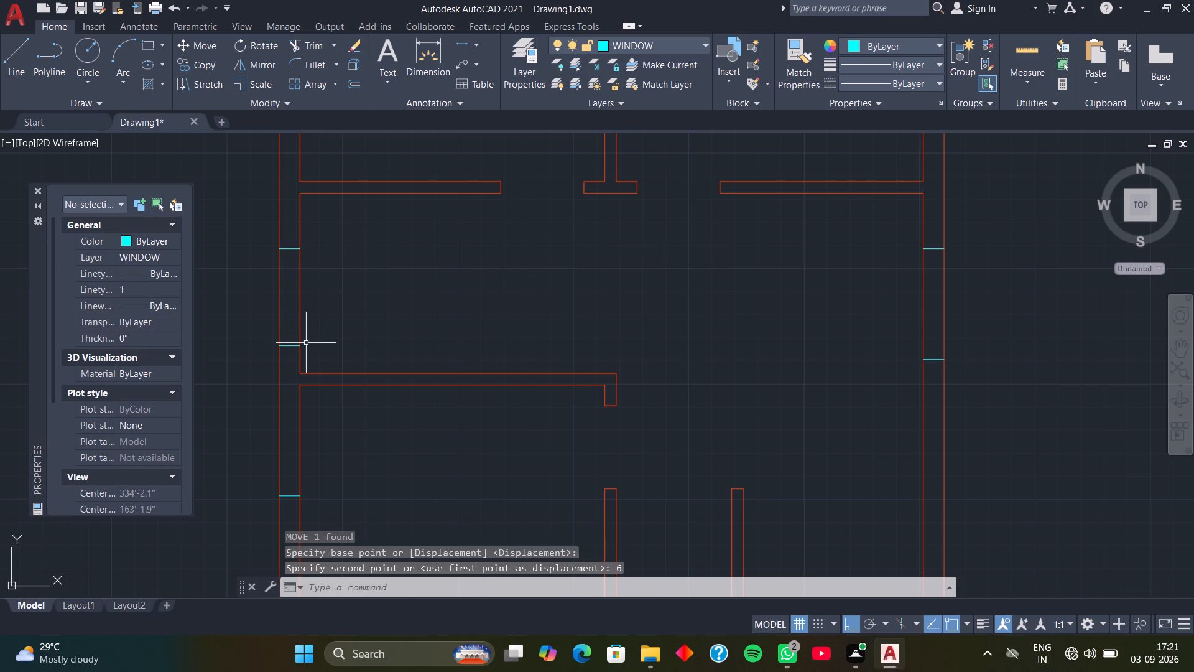
# Move the same upper window line another 6" up along the left outer wall.
pyautogui.click(290, 250)
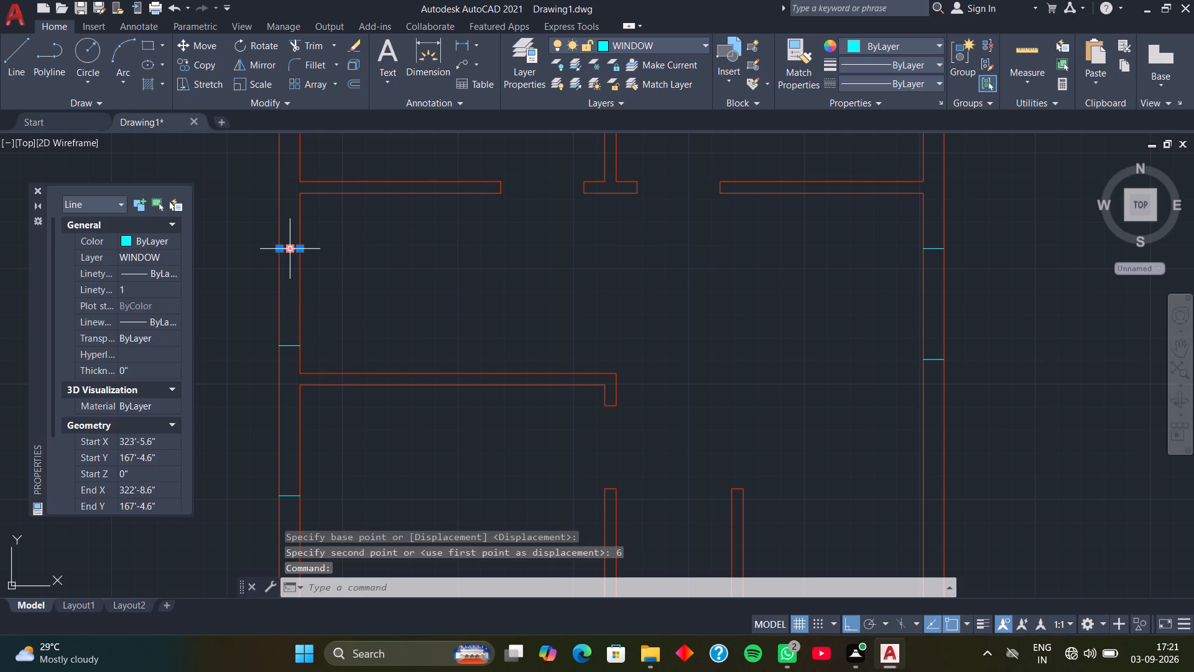
pyautogui.write('M')
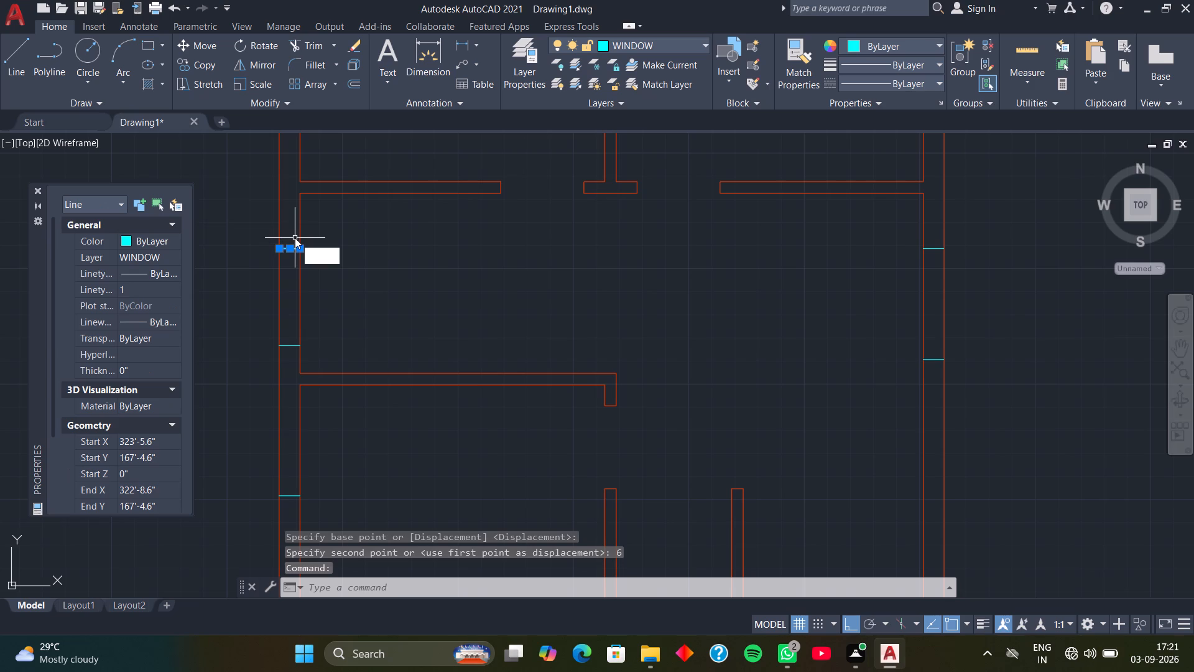
pyautogui.press('space')
pyautogui.click(302, 246)
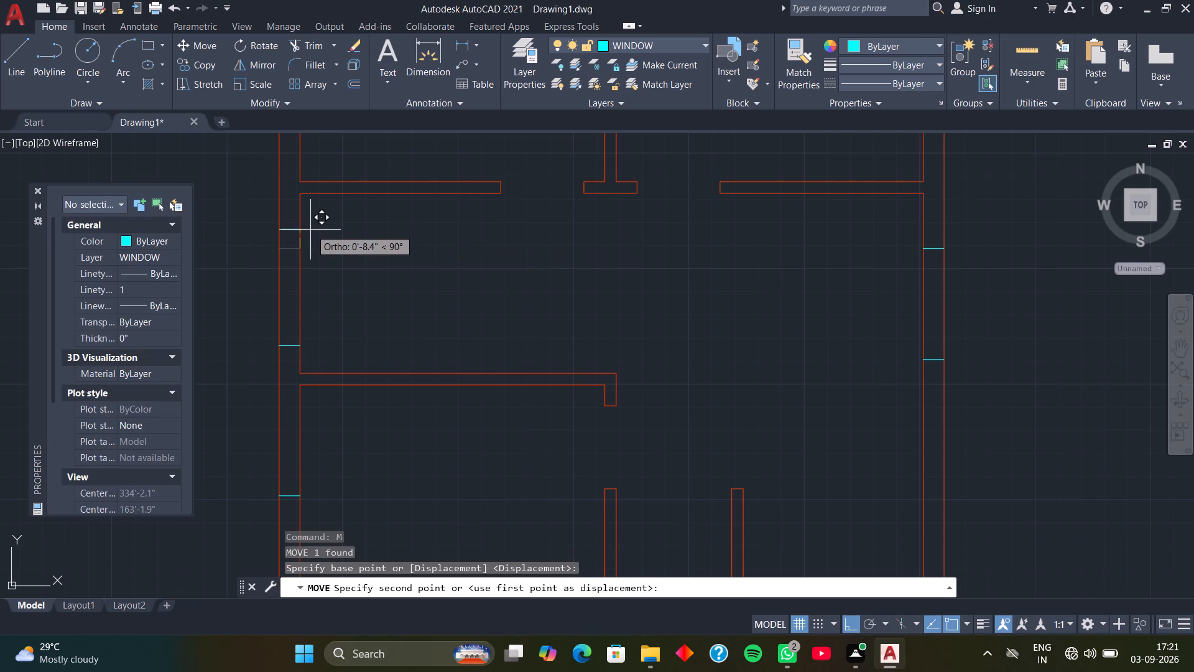
pyautogui.press('6')
pyautogui.press('Return')
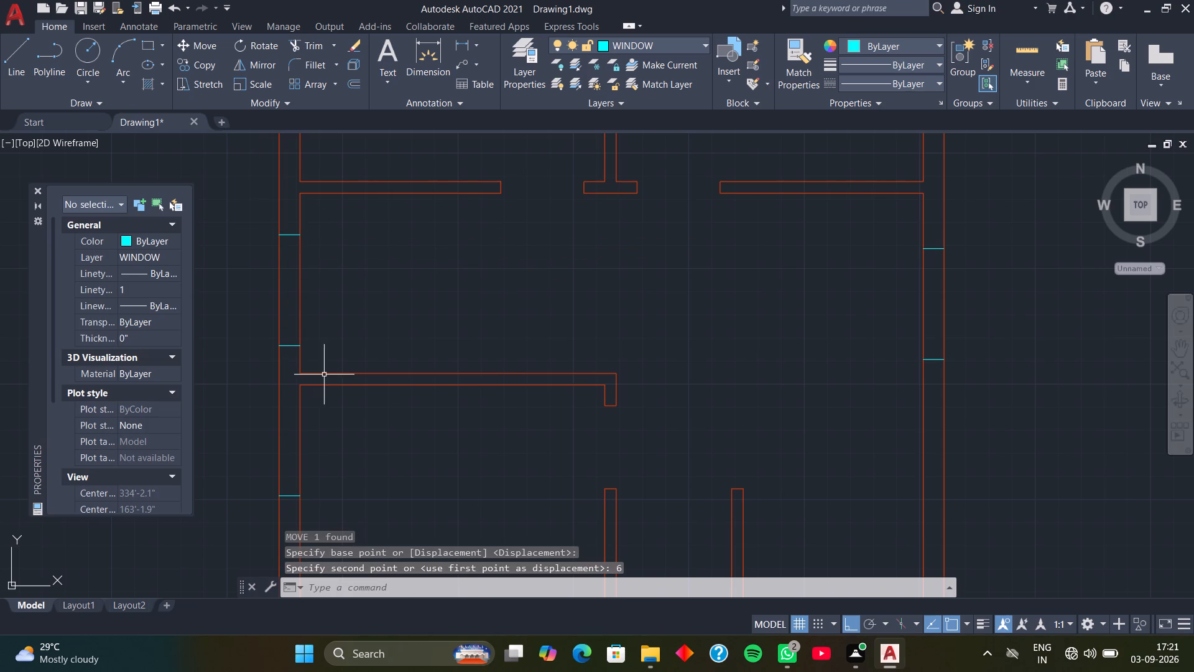
# Move the window's lower line, just above the partition, 3" up along the left outer wall.
pyautogui.click(292, 347)
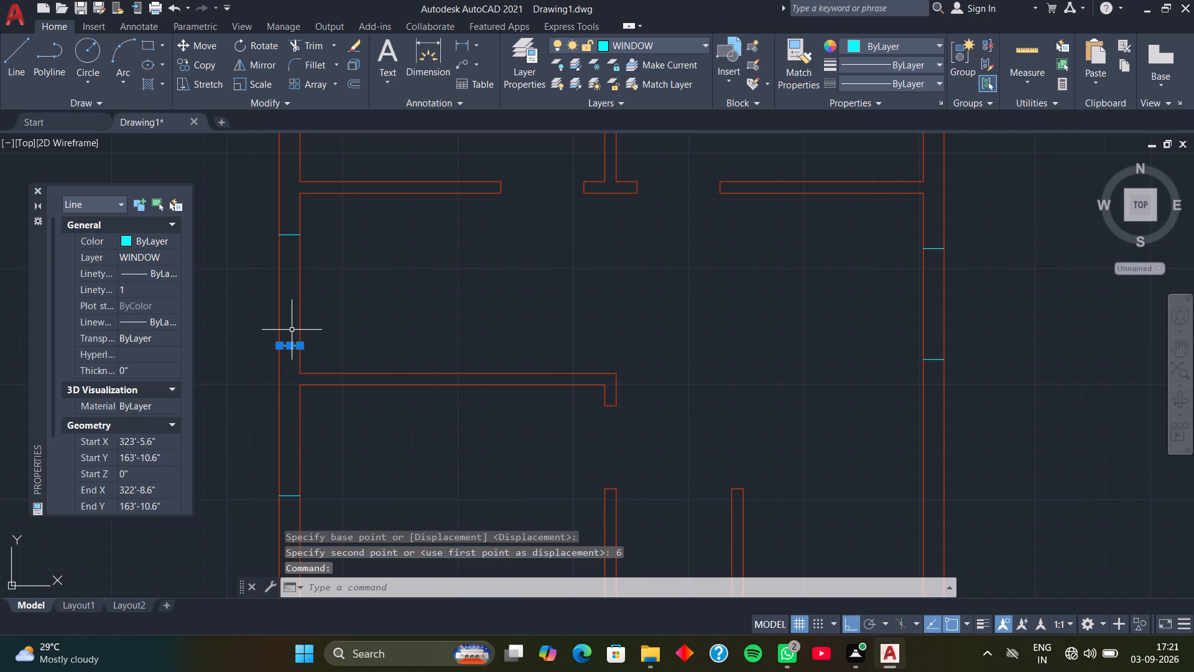
pyautogui.press('m')
pyautogui.press('space')
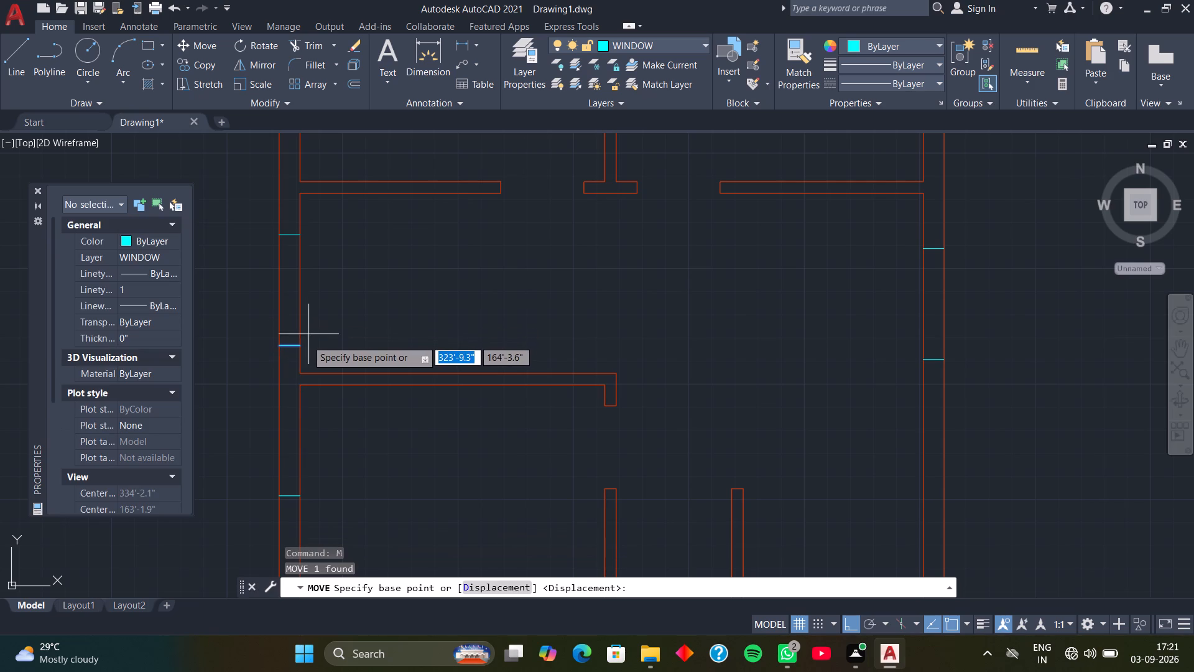
pyautogui.click(303, 345)
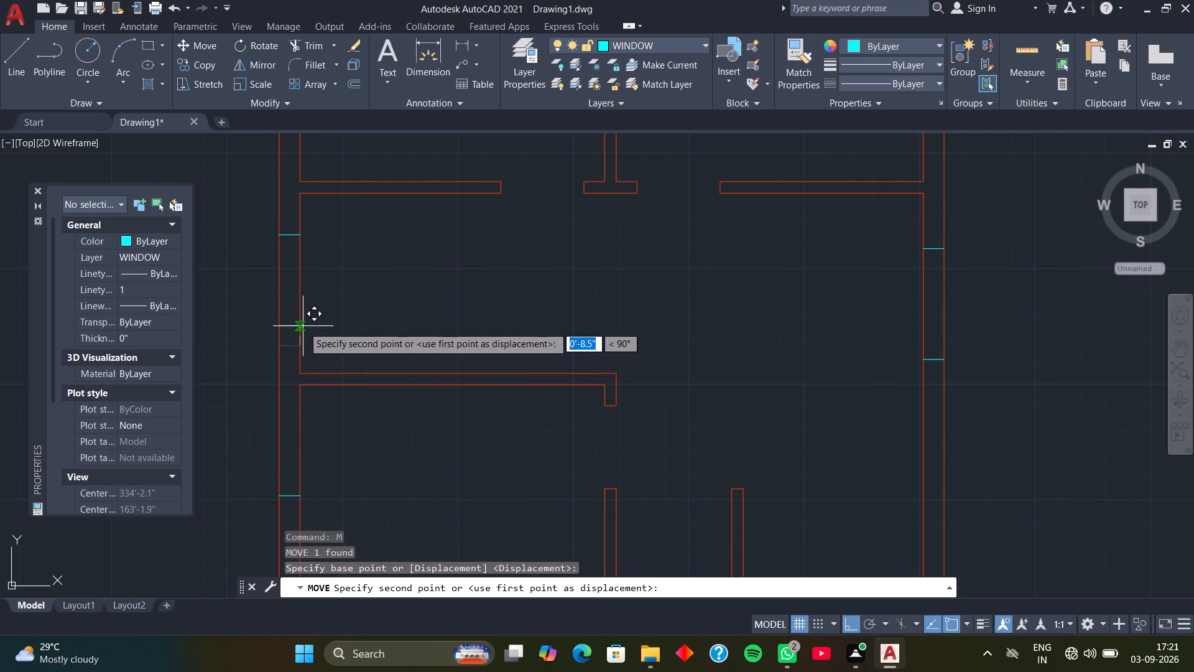
pyautogui.press('3')
pyautogui.press('Return')
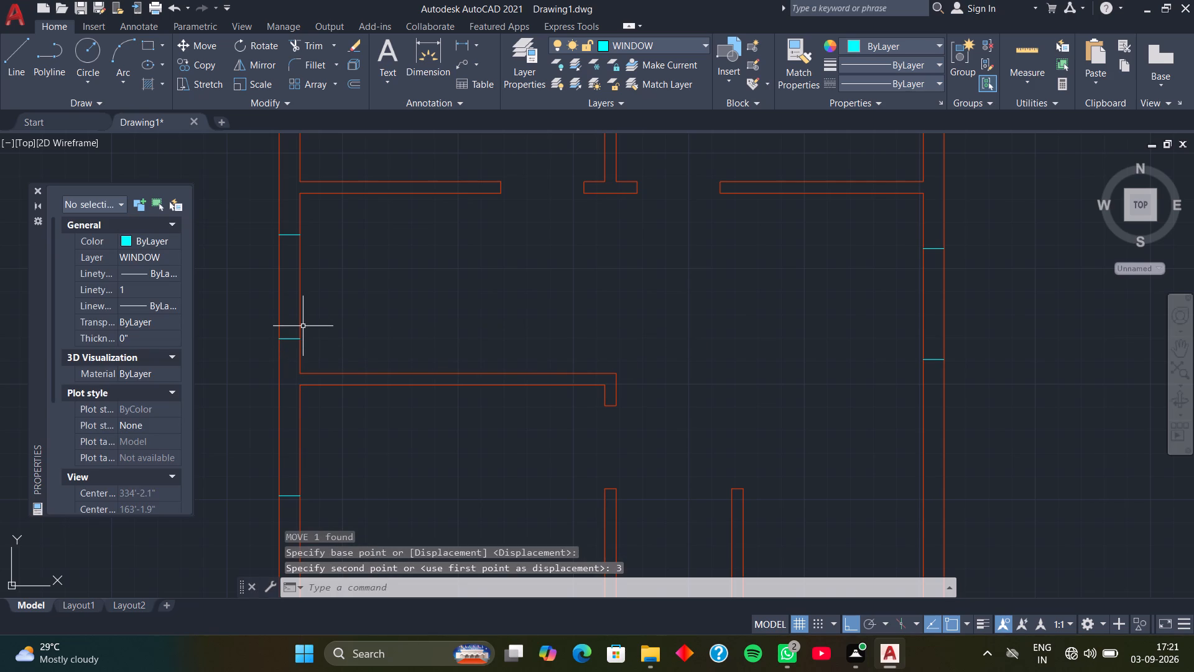
# Offset the right outer wall's inner face line 3'3" into the room above the lower-right partition.
pyautogui.scroll(-1, 389, 355)
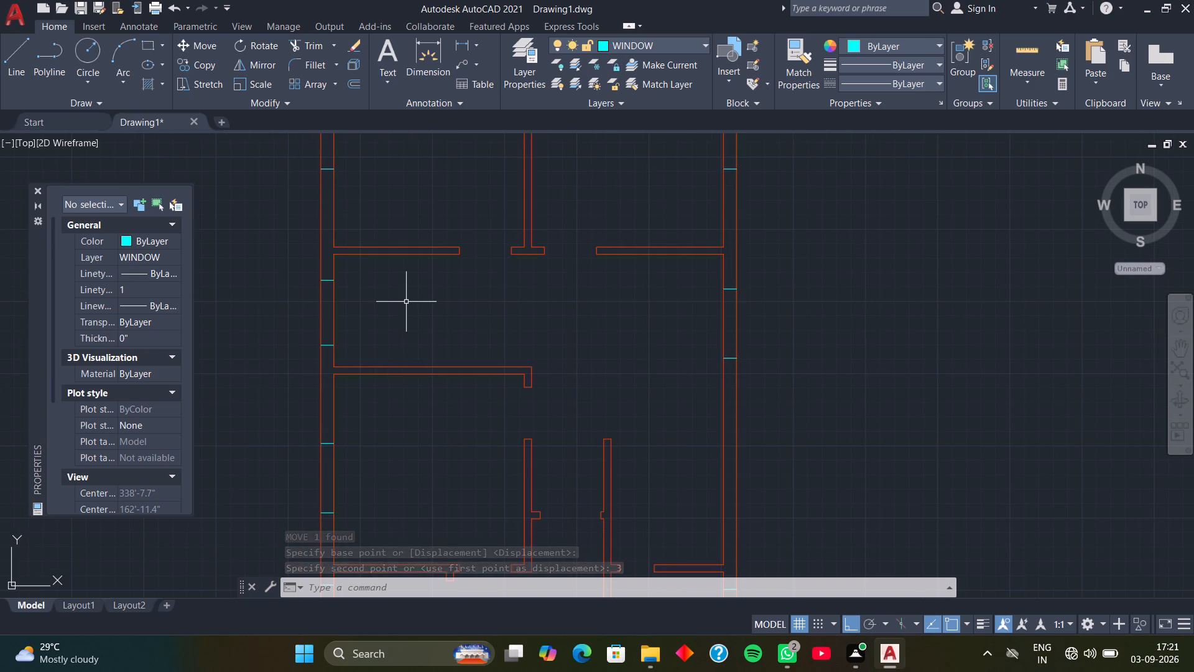
pyautogui.moveTo(405, 302); pyautogui.dragTo(391, 317, button='middle')
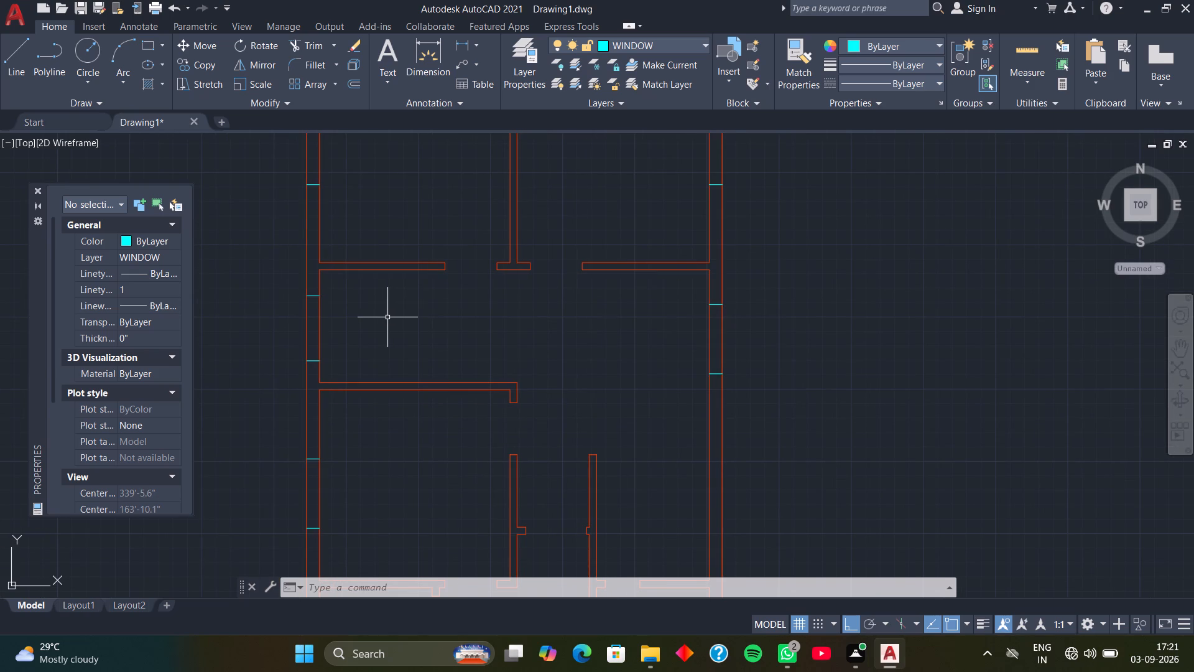
pyautogui.moveTo(433, 315); pyautogui.dragTo(431, 312, button='middle')
pyautogui.moveTo(431, 312); pyautogui.dragTo(380, 247, button='middle')
pyautogui.moveTo(434, 344); pyautogui.dragTo(354, 320, button='middle')
pyautogui.moveTo(406, 334); pyautogui.dragTo(338, 332, button='middle')
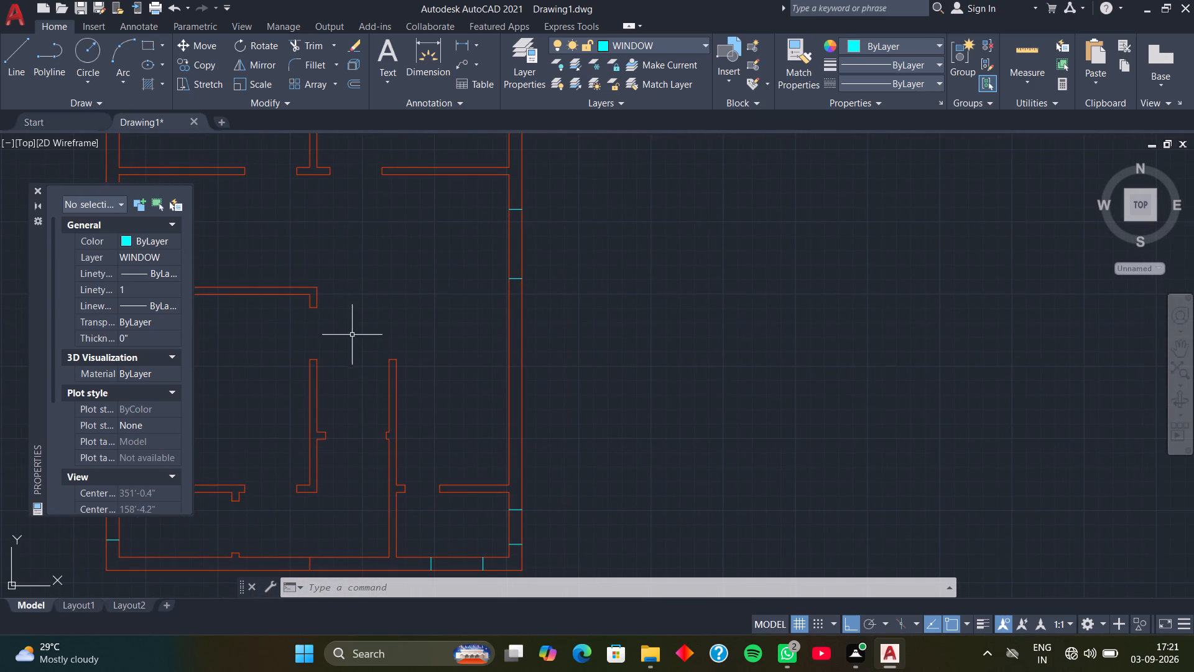
pyautogui.moveTo(394, 358); pyautogui.dragTo(358, 304, button='middle')
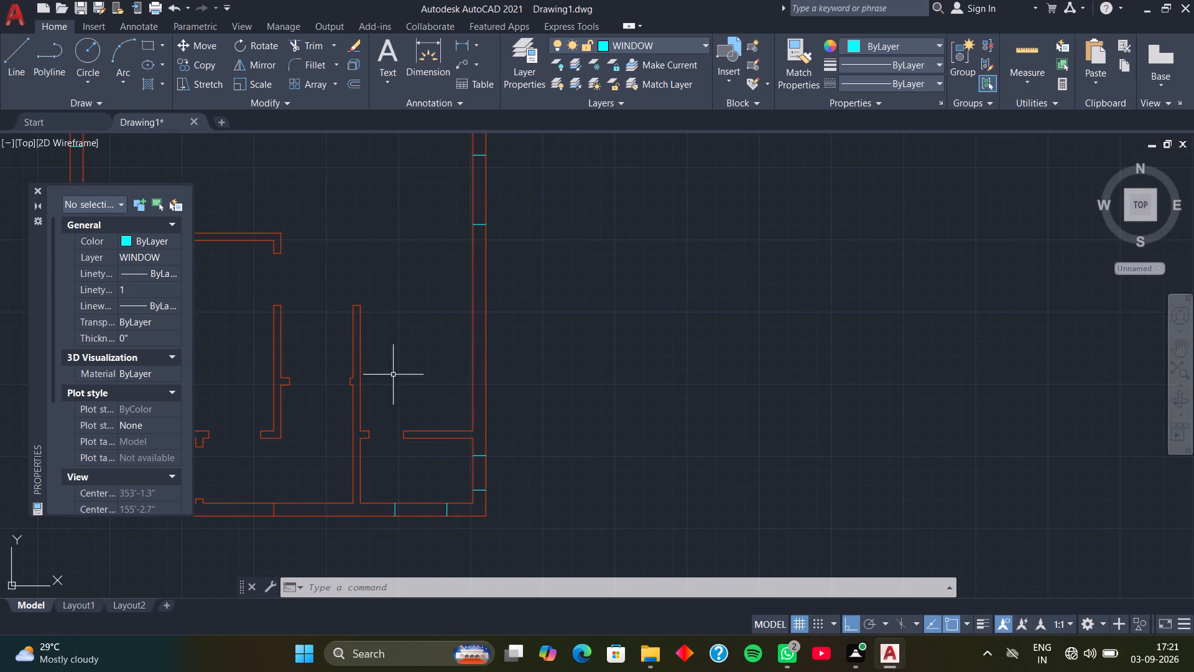
pyautogui.scroll(1, 396, 386)
pyautogui.moveTo(392, 387); pyautogui.dragTo(323, 365, button='middle')
pyautogui.write('O')
pyautogui.press('space')
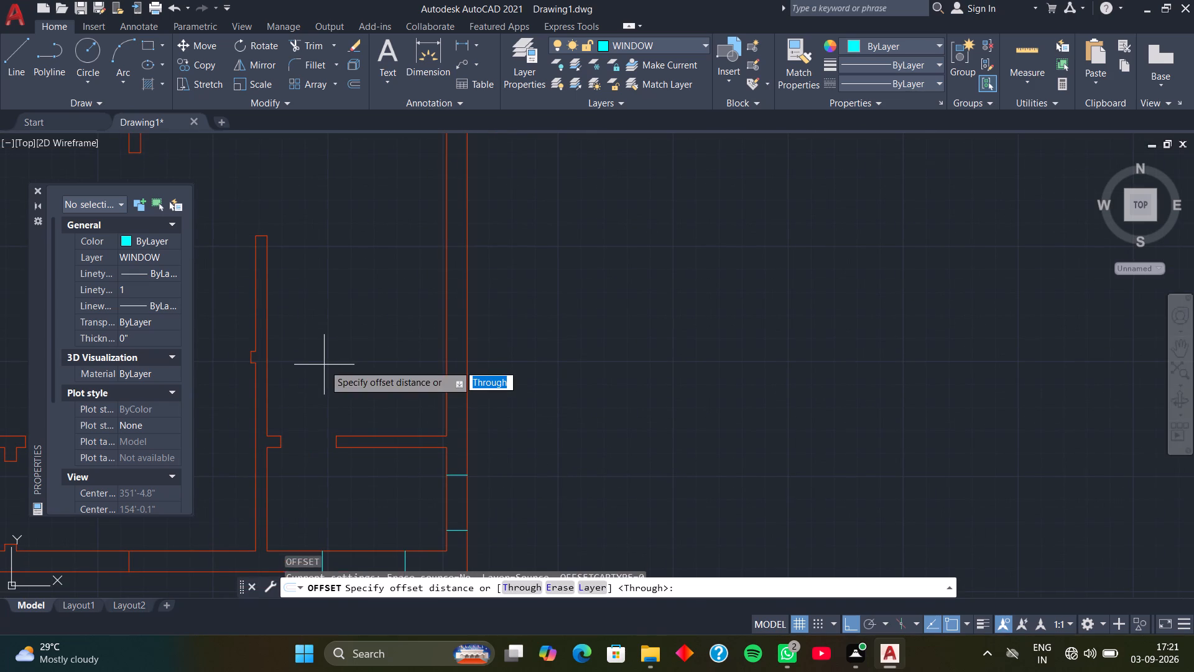
pyautogui.press('space')
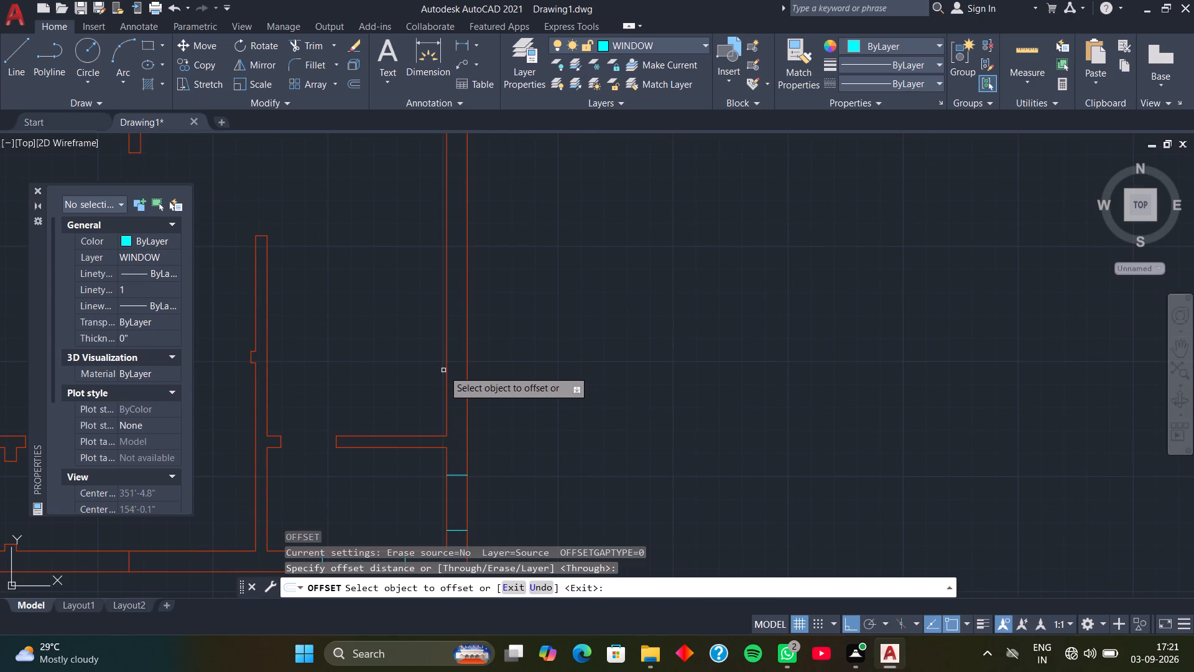
pyautogui.click(445, 370)
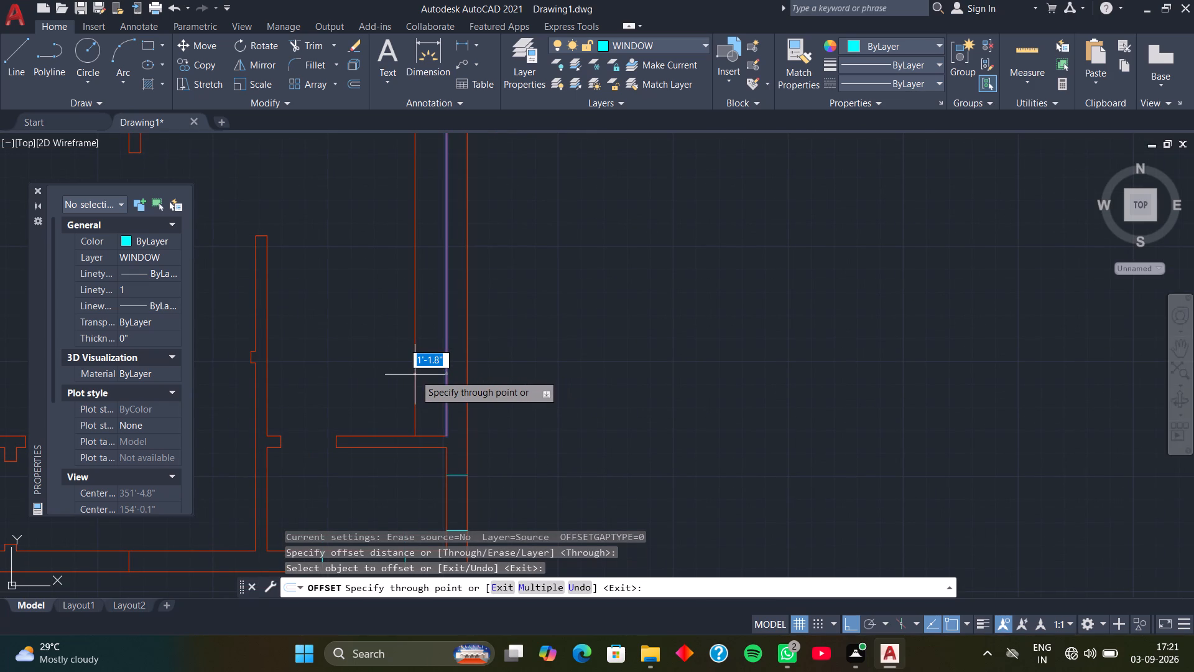
pyautogui.write("3'3")
pyautogui.press('Return')
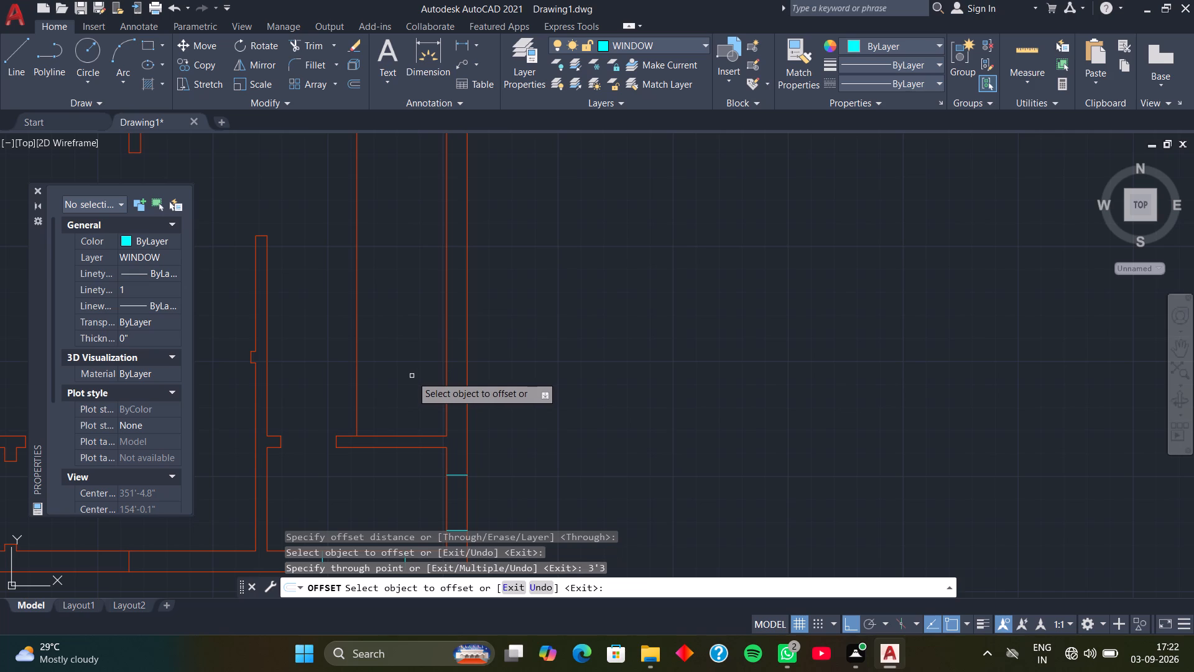
pyautogui.press('space')
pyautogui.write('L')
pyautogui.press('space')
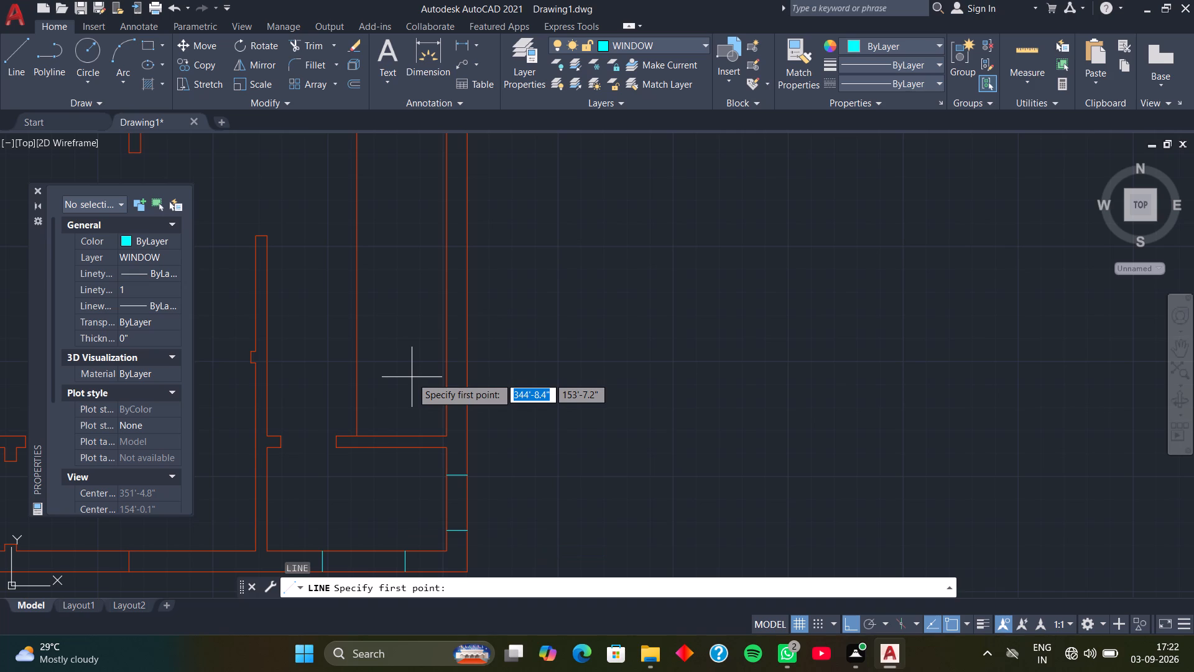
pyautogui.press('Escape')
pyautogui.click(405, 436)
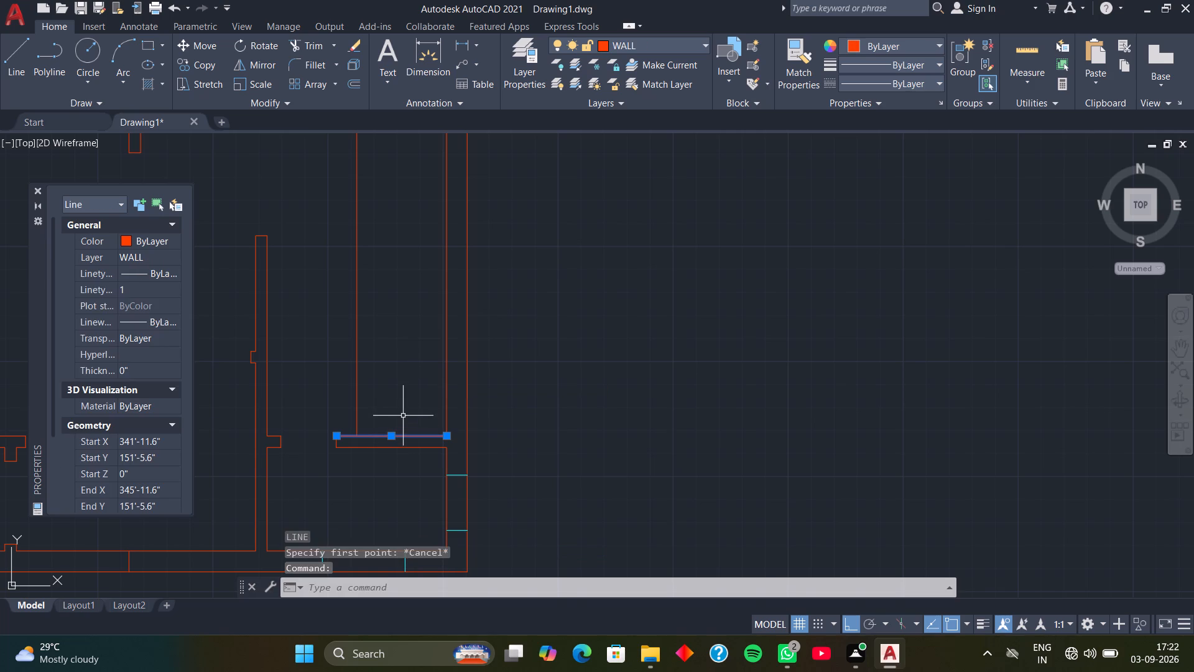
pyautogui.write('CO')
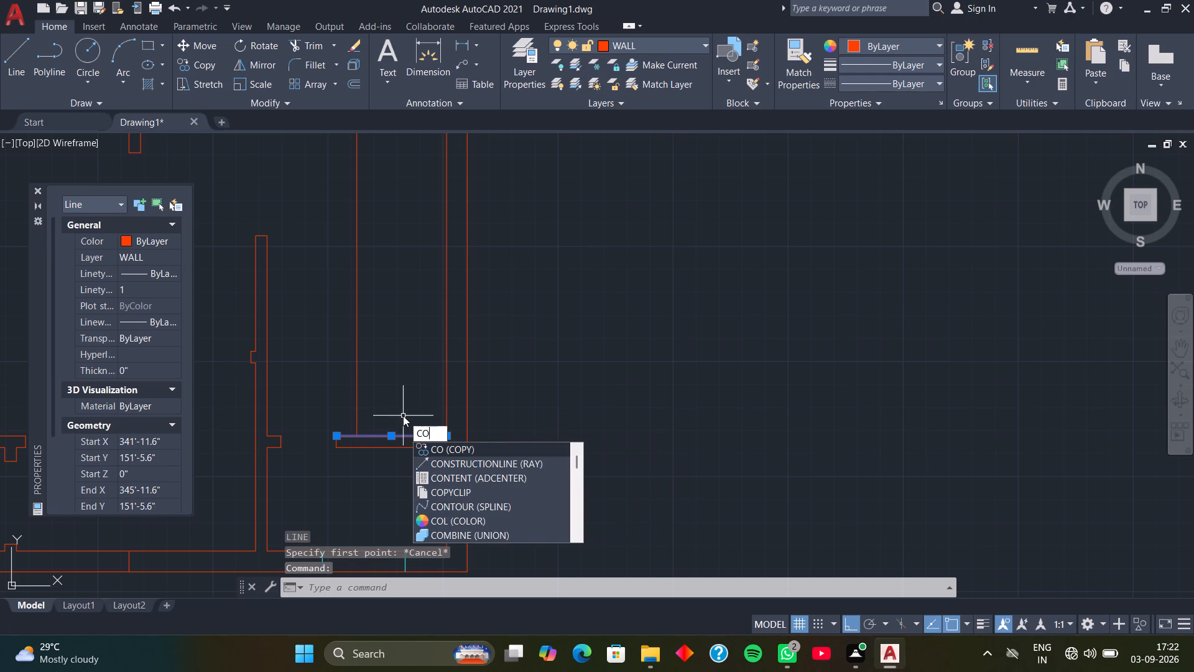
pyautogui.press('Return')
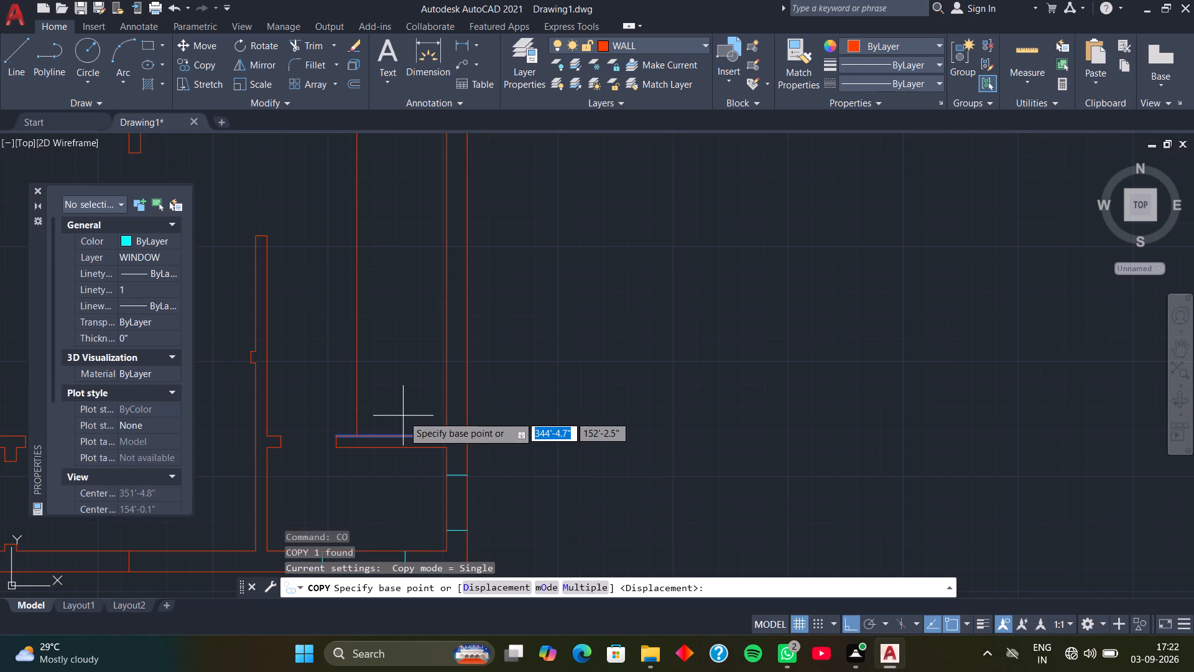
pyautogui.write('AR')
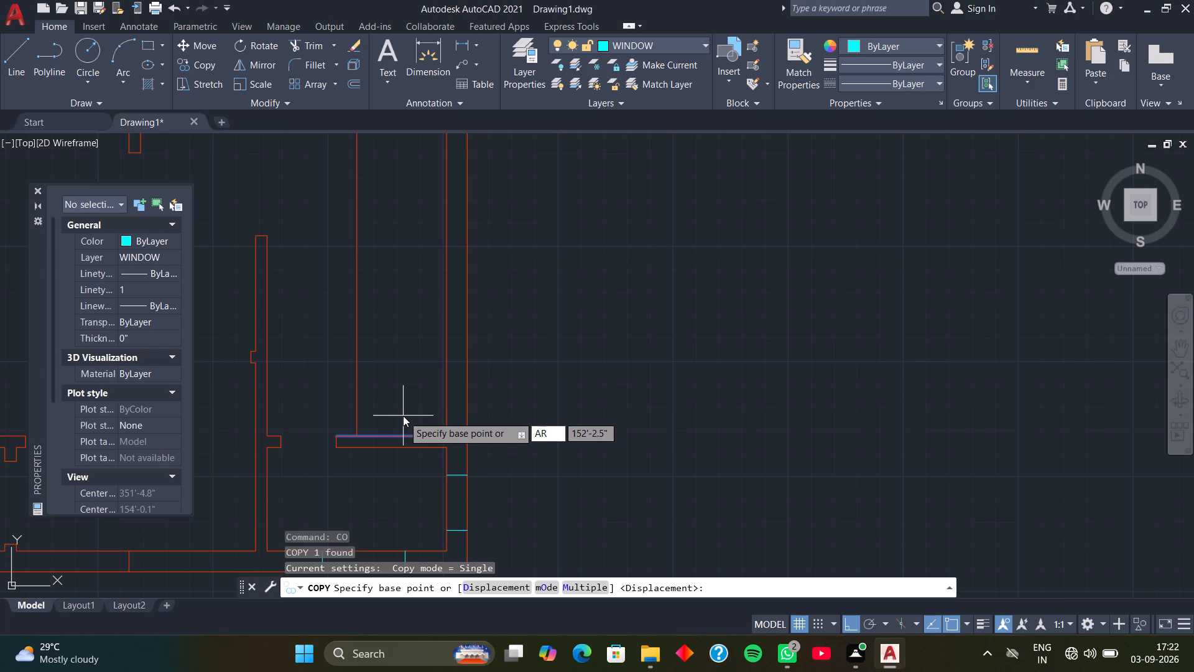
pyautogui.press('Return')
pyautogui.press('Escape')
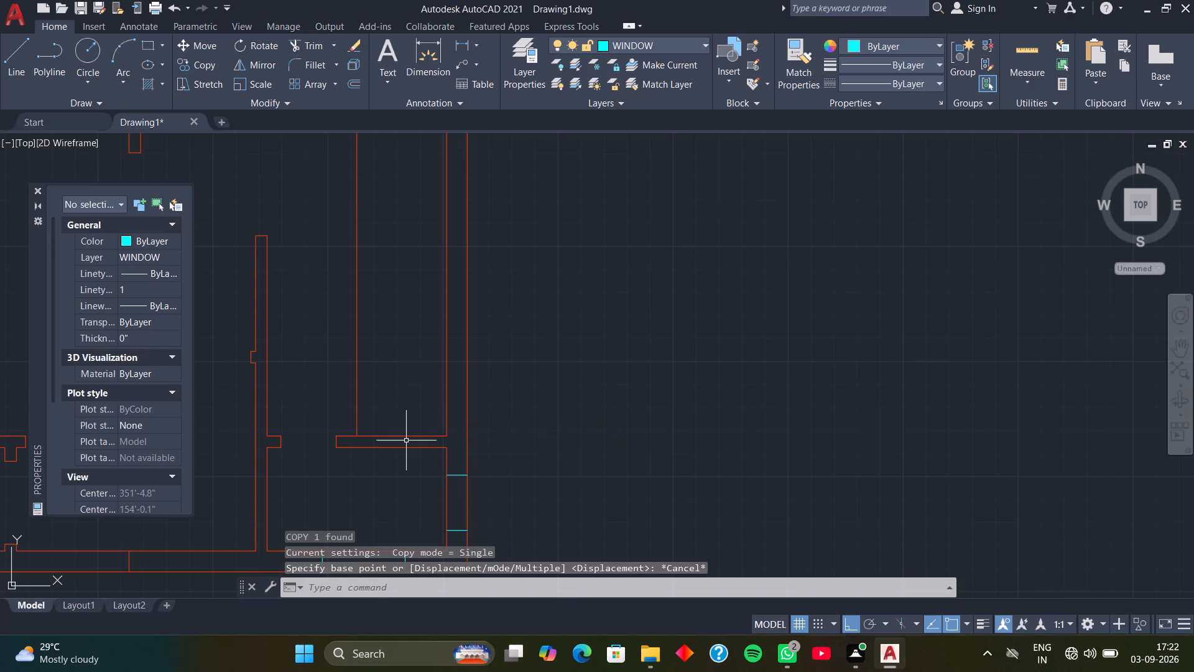
# Copy the lower-right partition's upper line upward as an array of 12 items spaced 11" apart.
pyautogui.click(405, 438)
pyautogui.press('c')
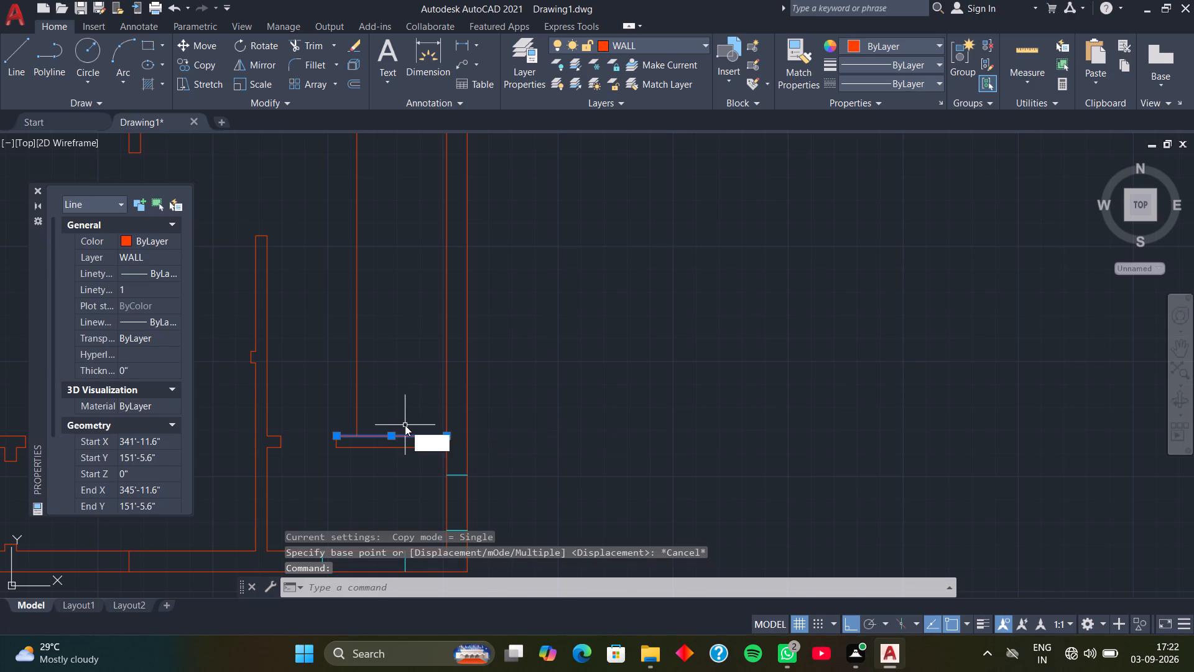
pyautogui.press('o')
pyautogui.press('Return')
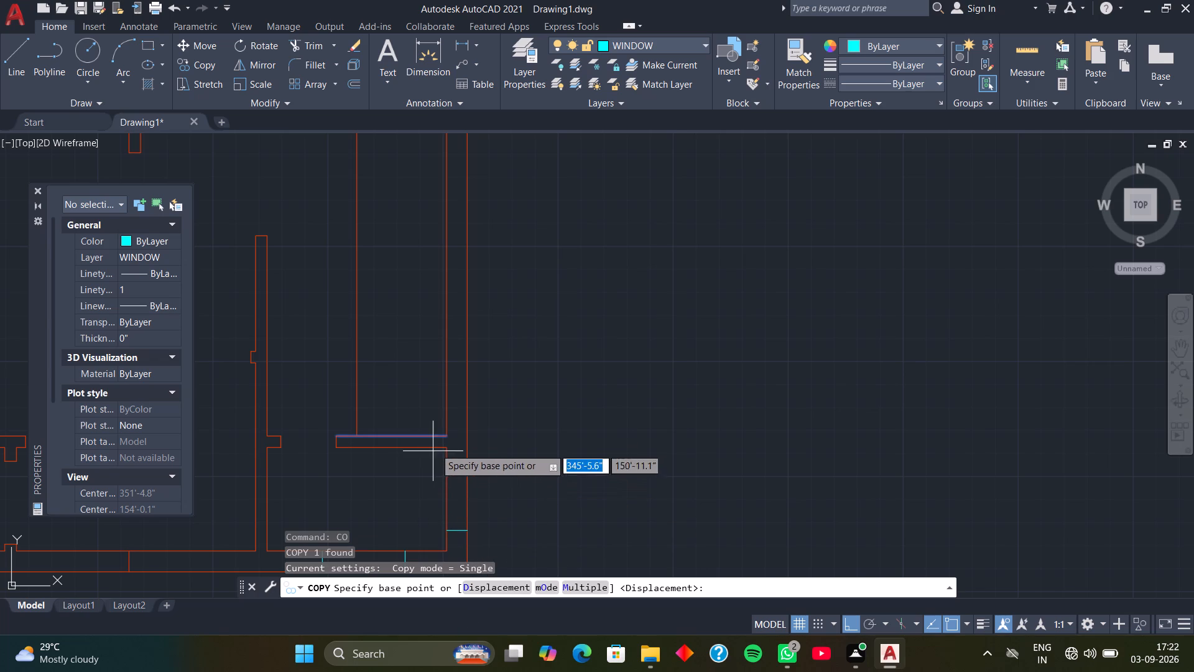
pyautogui.click(443, 434)
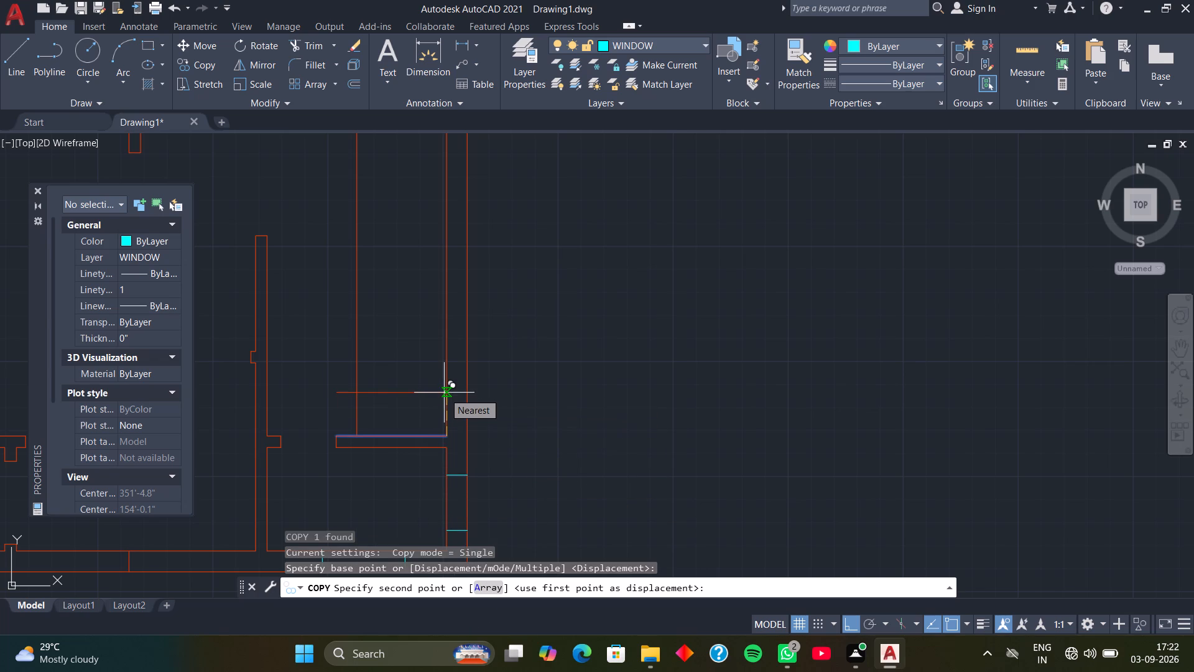
pyautogui.press('a')
pyautogui.write('R')
pyautogui.press('space')
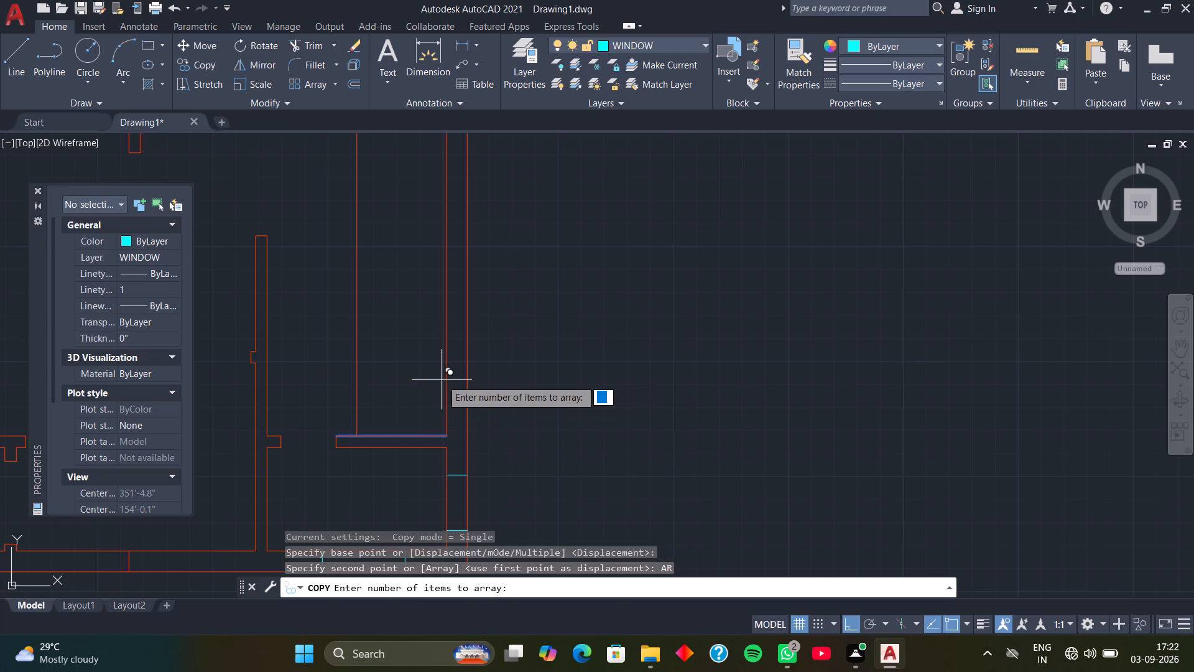
pyautogui.write('11')
pyautogui.press('BackSpace')
pyautogui.press('2')
pyautogui.press('Return')
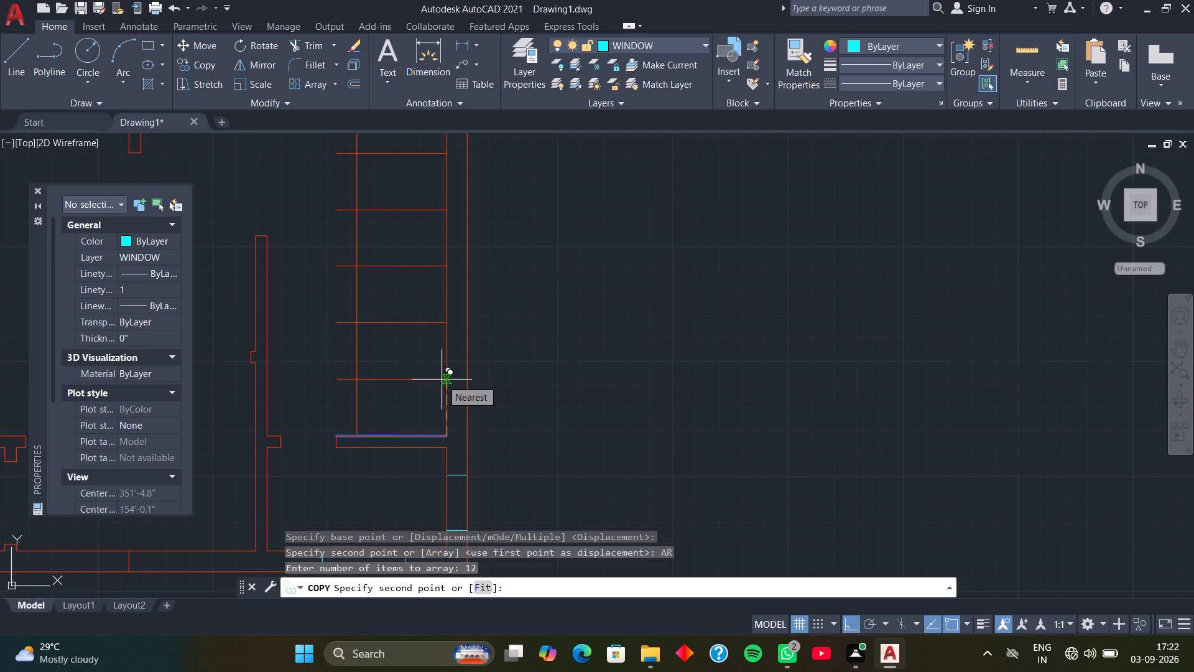
pyautogui.write('11')
pyautogui.press('Return')
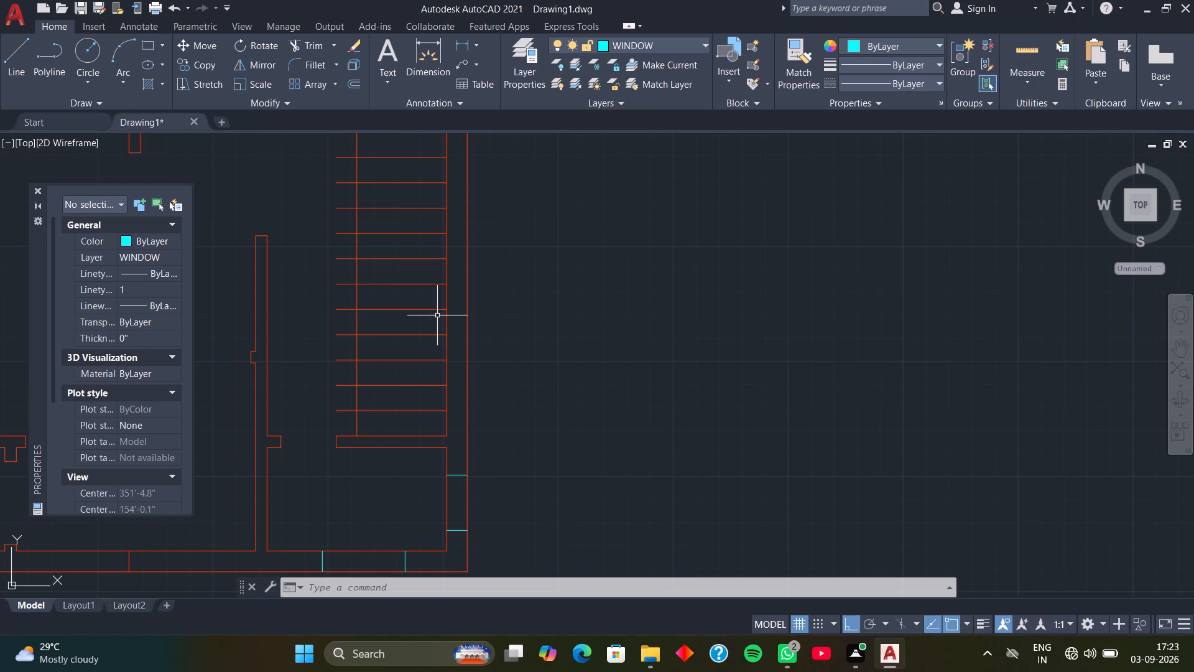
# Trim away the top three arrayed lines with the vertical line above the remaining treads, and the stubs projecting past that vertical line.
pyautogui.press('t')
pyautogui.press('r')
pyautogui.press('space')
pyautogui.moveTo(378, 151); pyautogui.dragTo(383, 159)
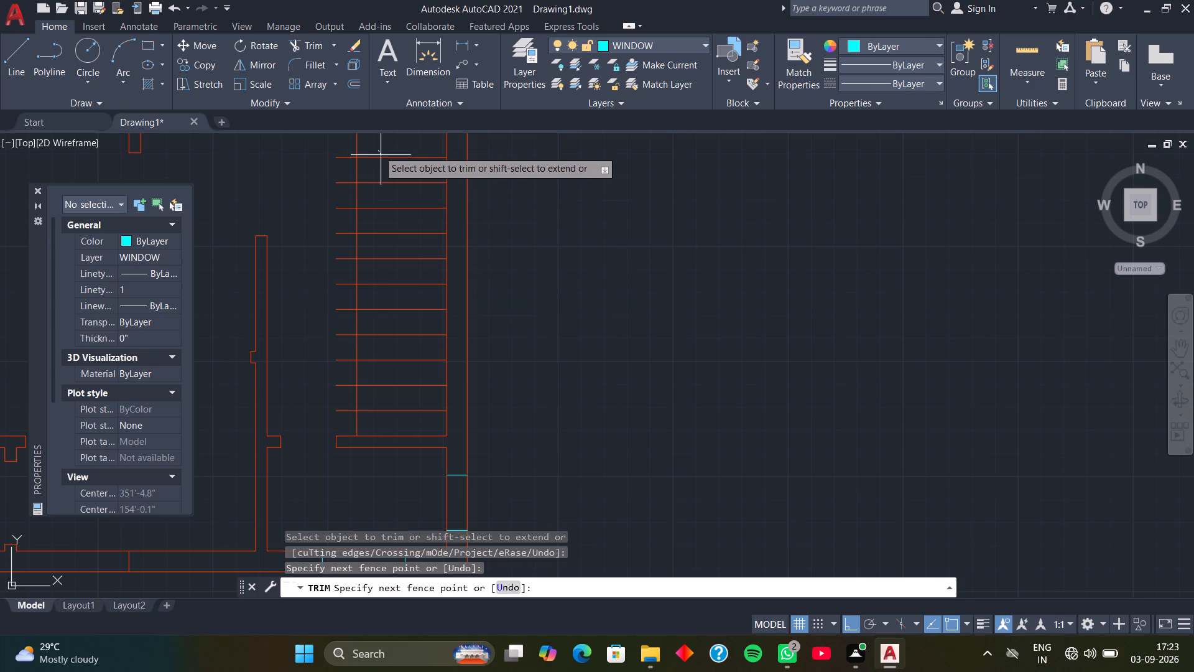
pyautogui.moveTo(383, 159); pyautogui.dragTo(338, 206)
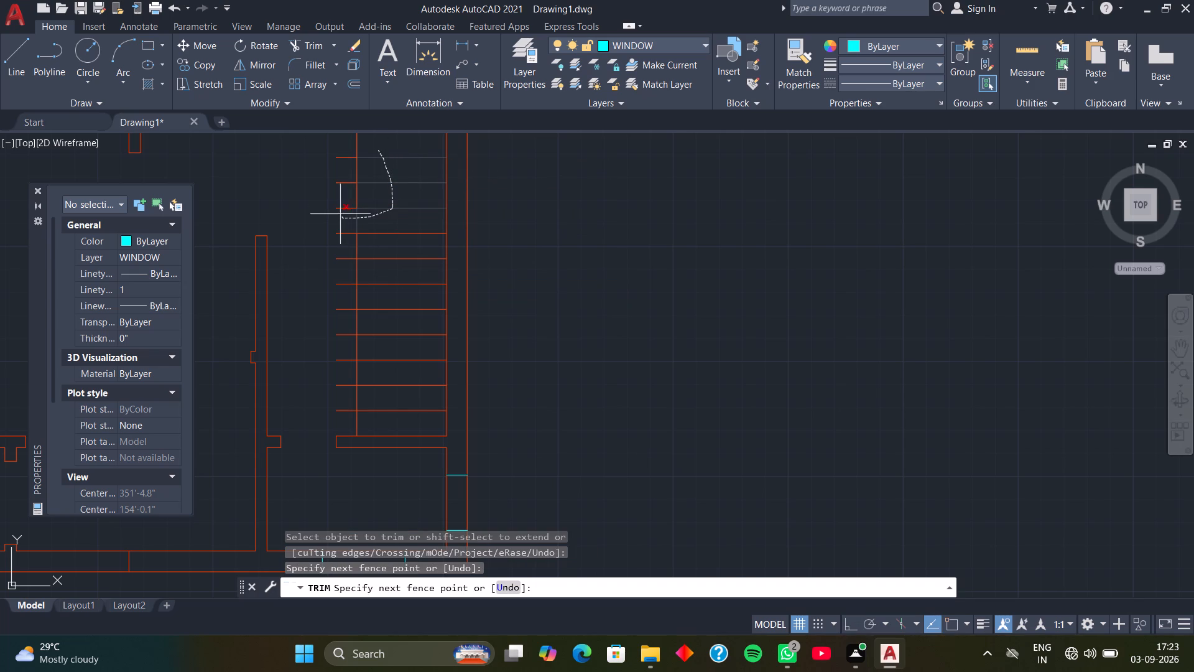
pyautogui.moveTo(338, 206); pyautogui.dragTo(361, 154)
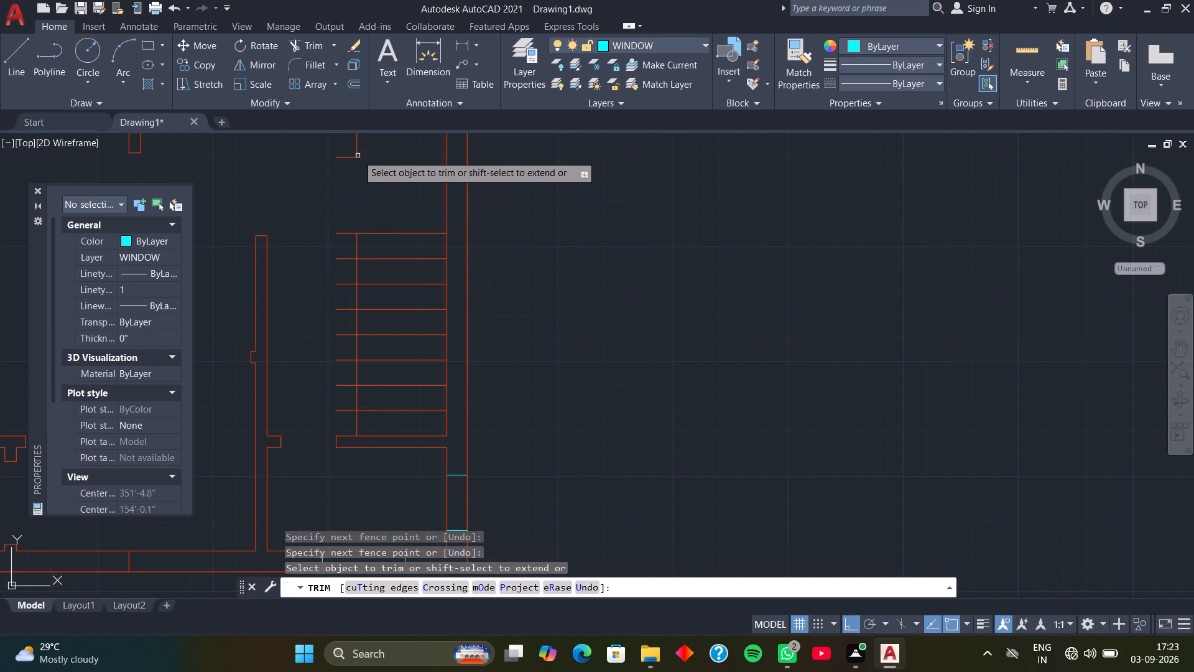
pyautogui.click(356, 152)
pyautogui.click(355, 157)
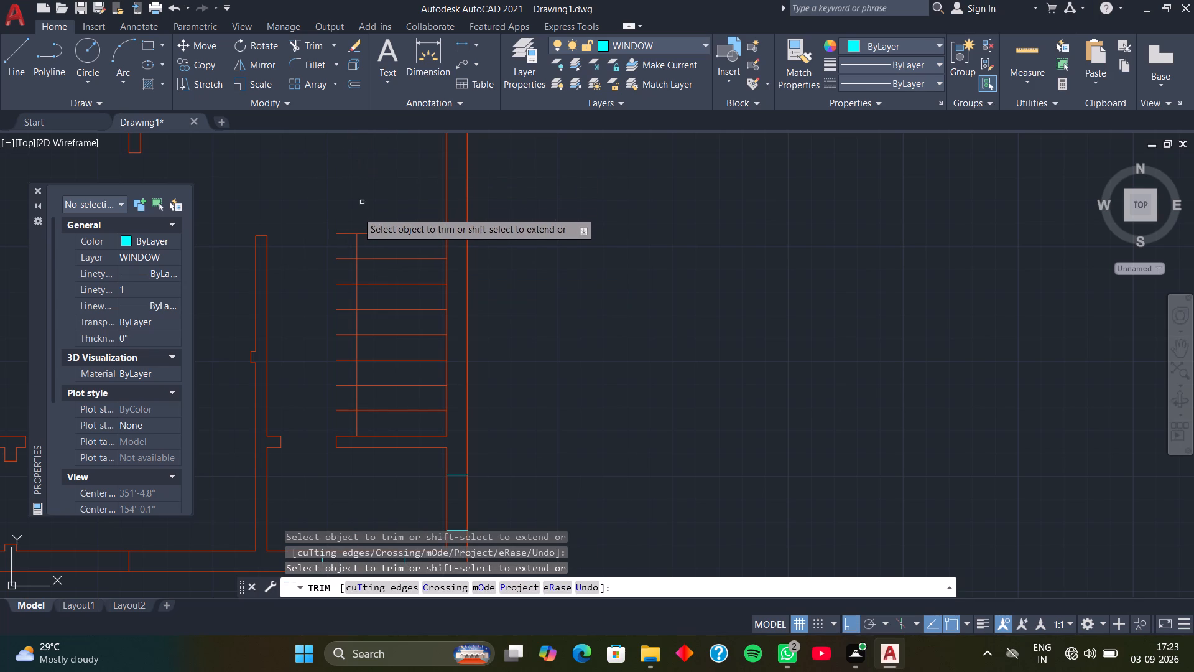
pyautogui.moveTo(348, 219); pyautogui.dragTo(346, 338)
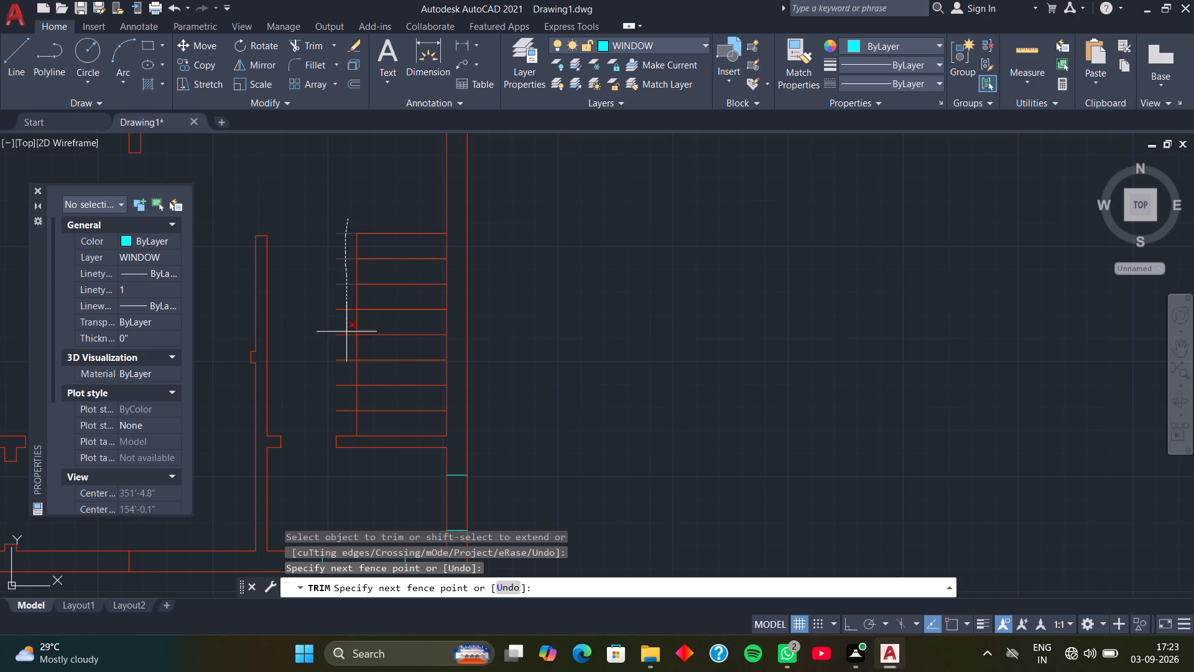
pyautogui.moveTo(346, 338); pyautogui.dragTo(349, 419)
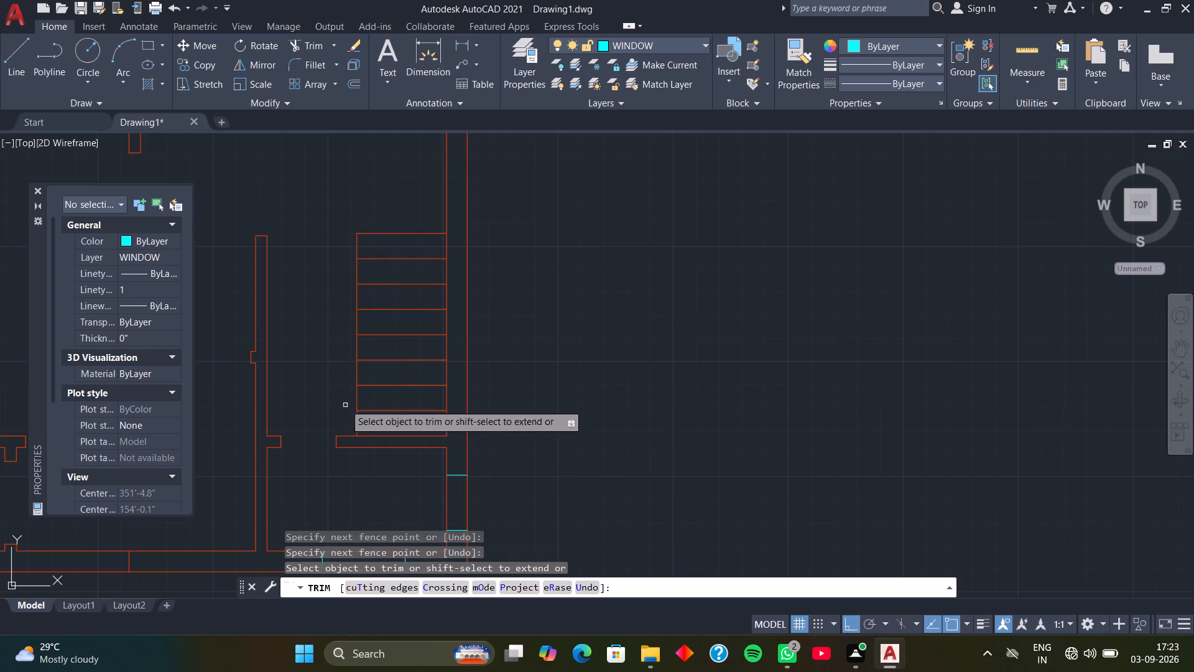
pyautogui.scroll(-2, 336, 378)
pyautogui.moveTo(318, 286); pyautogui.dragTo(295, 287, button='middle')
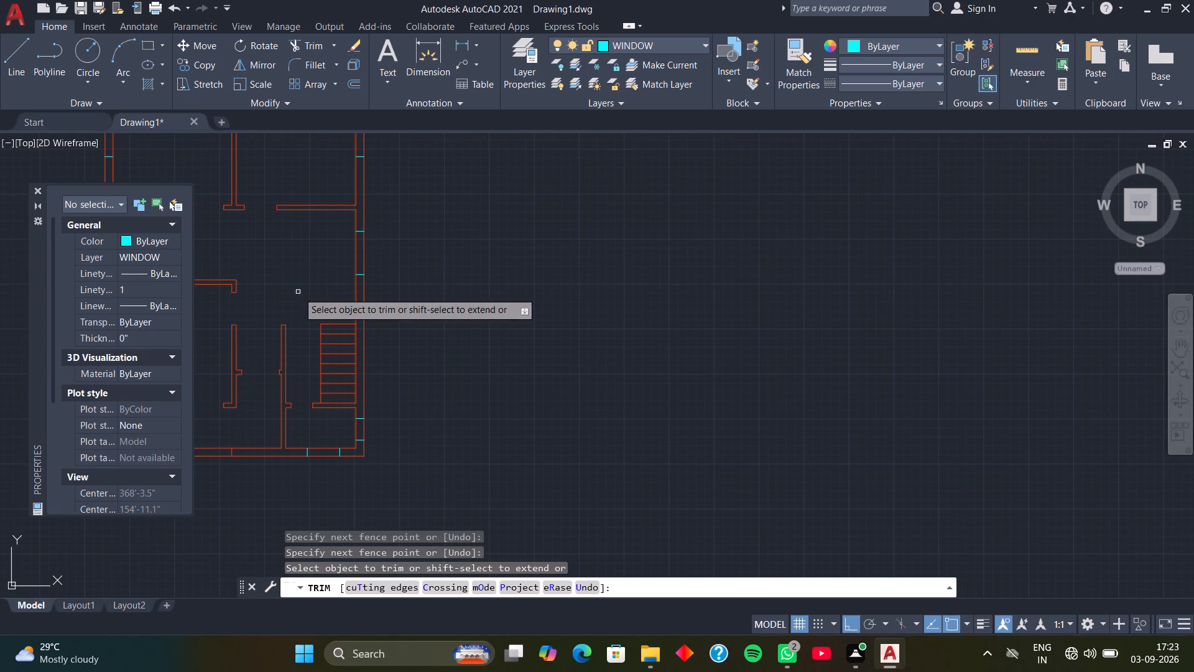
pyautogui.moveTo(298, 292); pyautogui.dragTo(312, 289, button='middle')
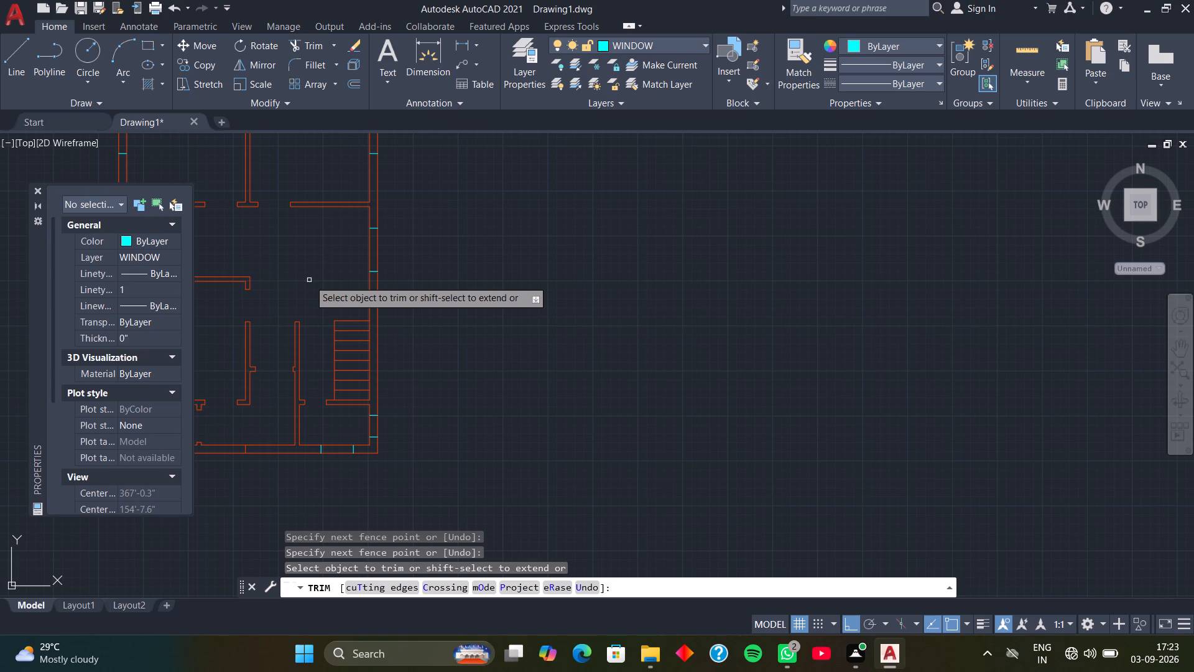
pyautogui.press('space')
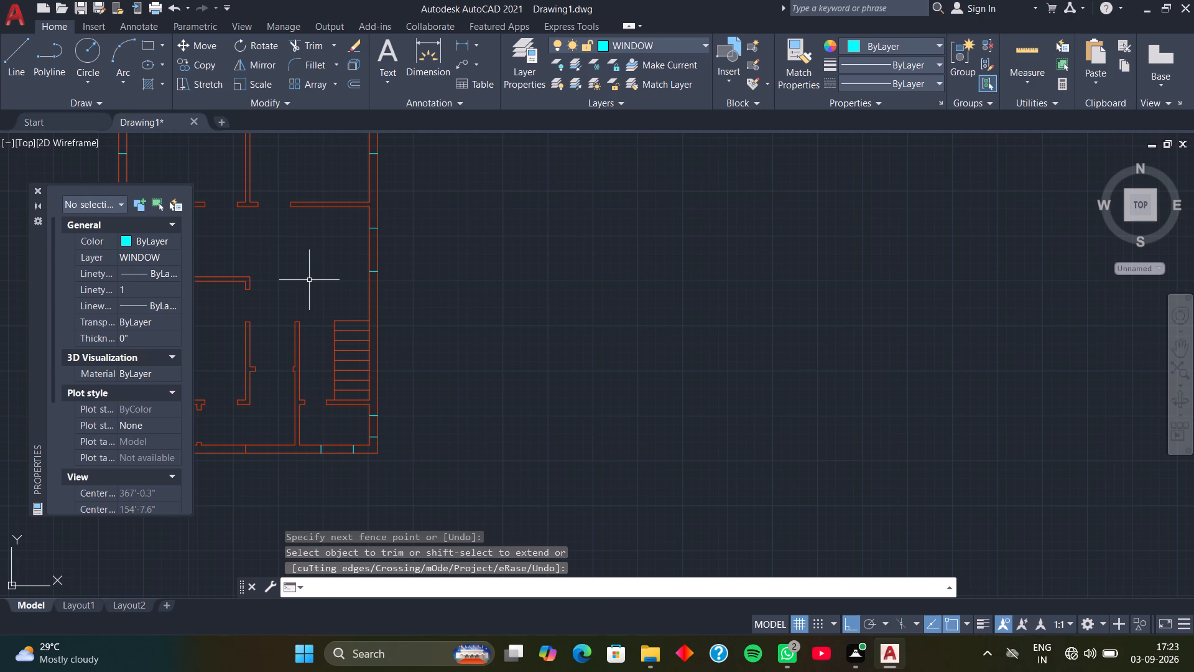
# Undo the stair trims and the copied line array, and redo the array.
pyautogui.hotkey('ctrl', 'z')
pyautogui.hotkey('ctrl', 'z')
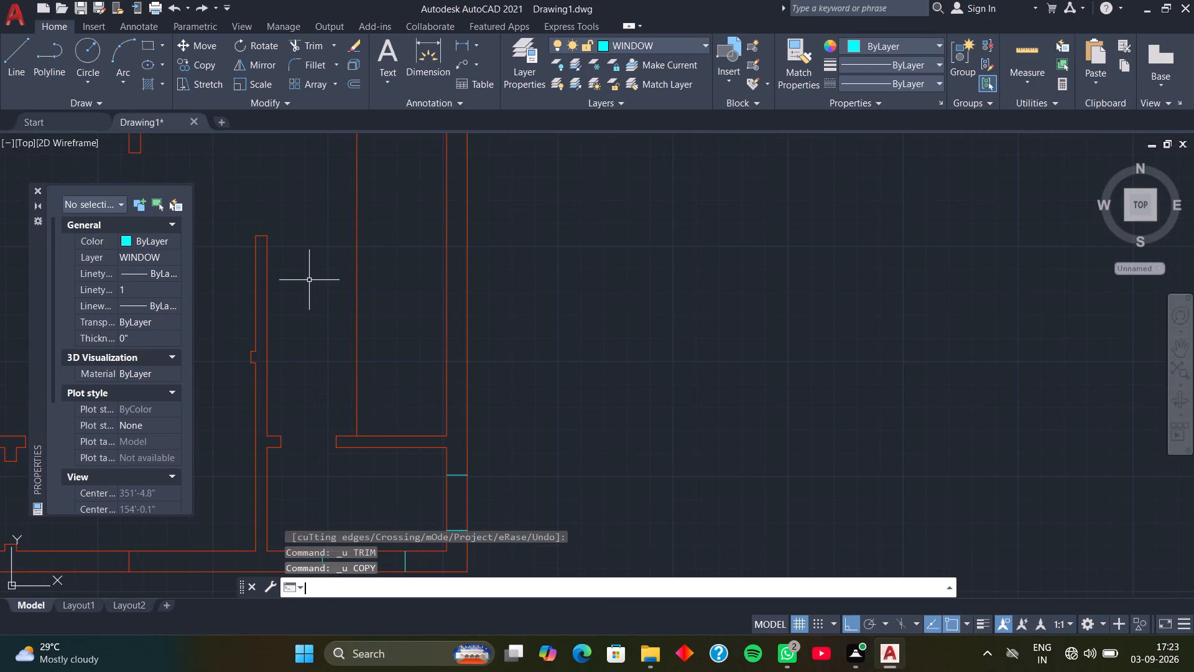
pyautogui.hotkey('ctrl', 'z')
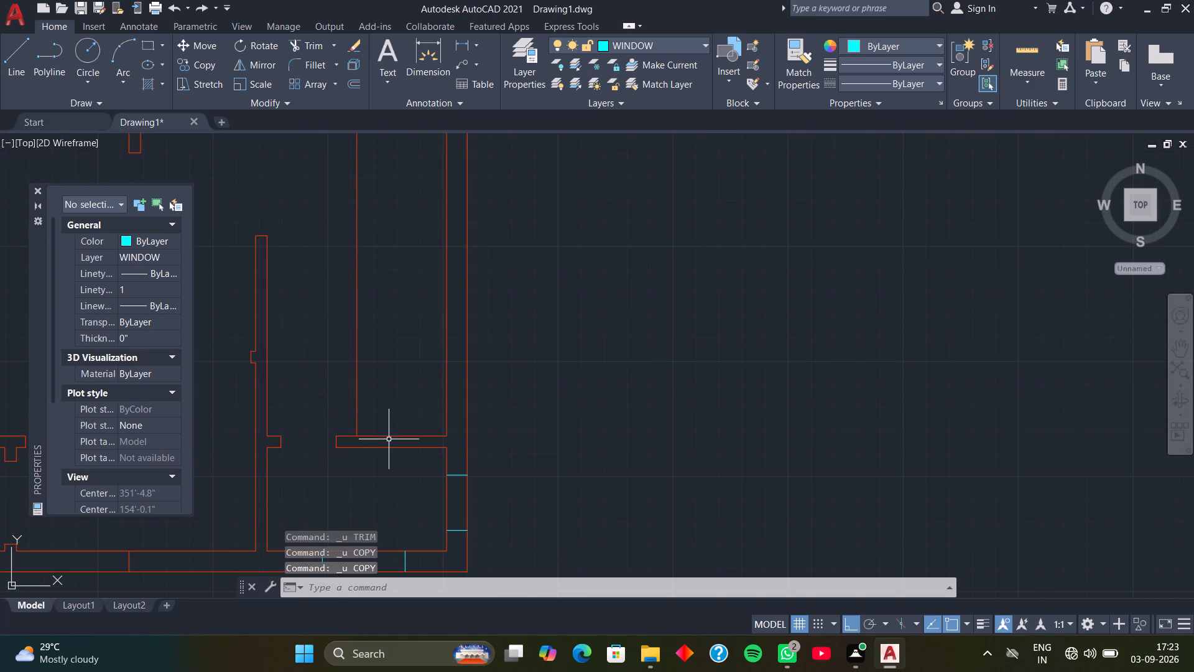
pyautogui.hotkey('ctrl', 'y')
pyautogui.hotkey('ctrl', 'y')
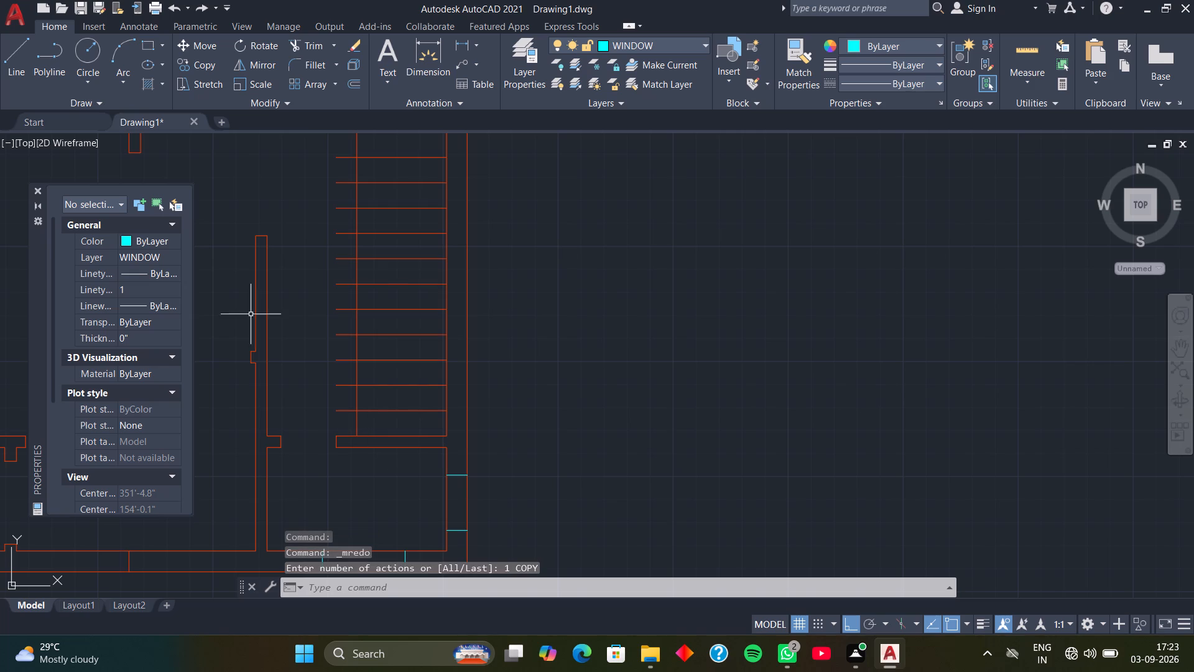
# Trim away the top two arrayed lines at the upper end of the 3'3" strip.
pyautogui.moveTo(298, 231); pyautogui.dragTo(271, 339, button='middle')
pyautogui.write('TR')
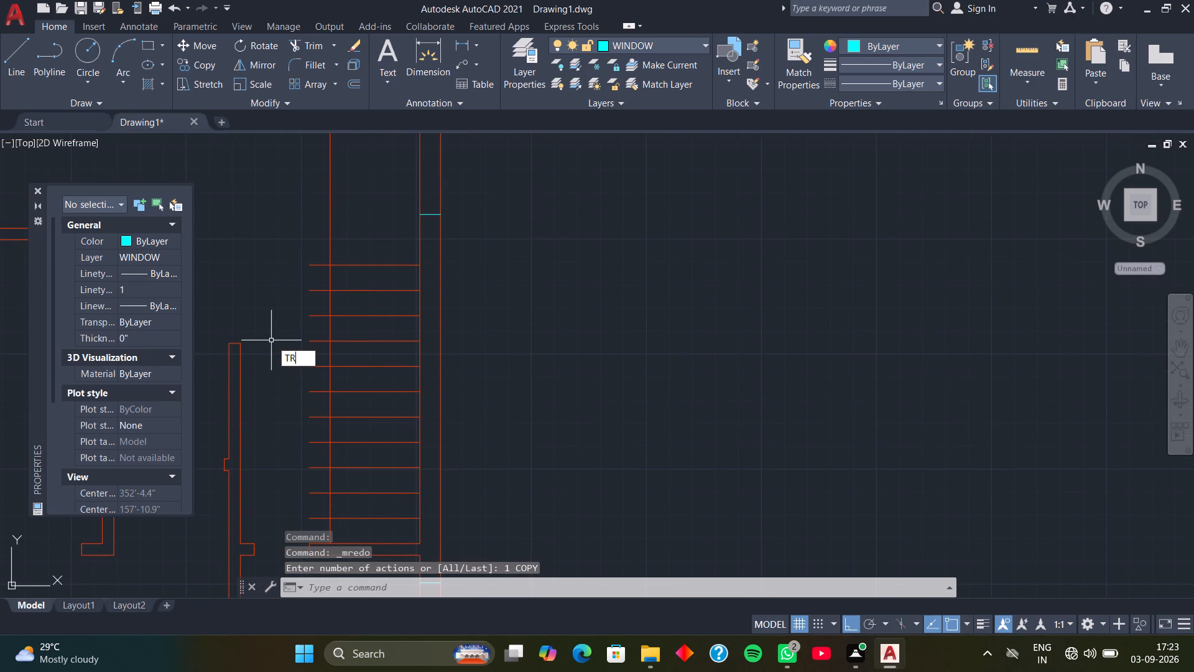
pyautogui.press('space')
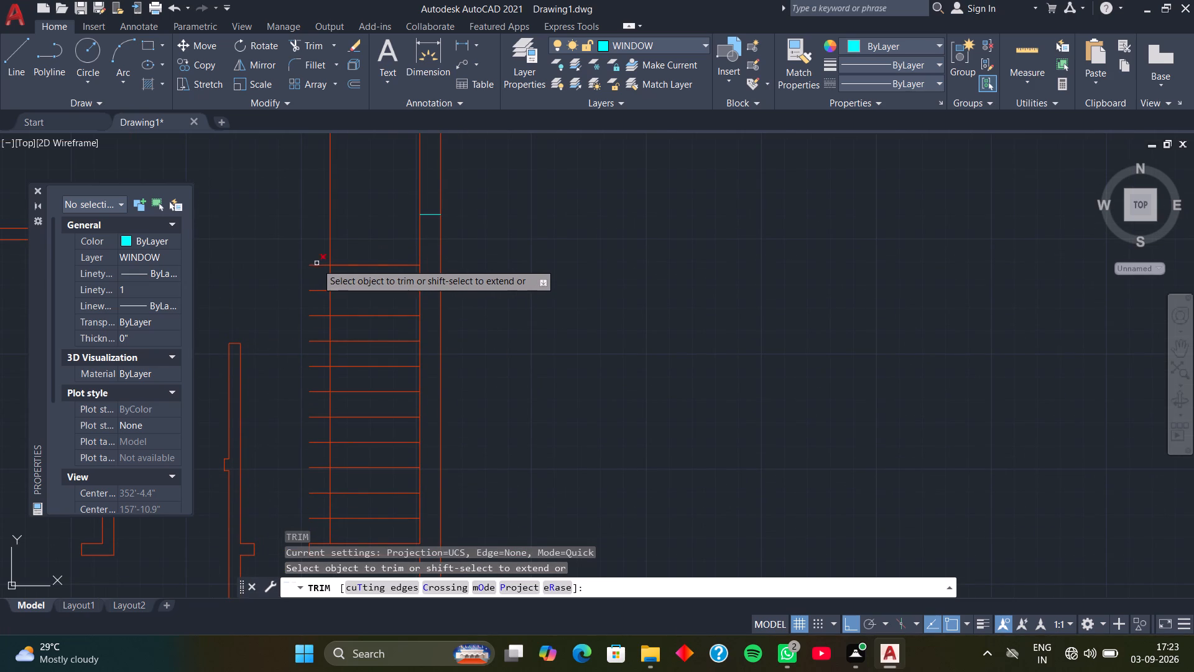
pyautogui.moveTo(324, 264); pyautogui.dragTo(344, 264)
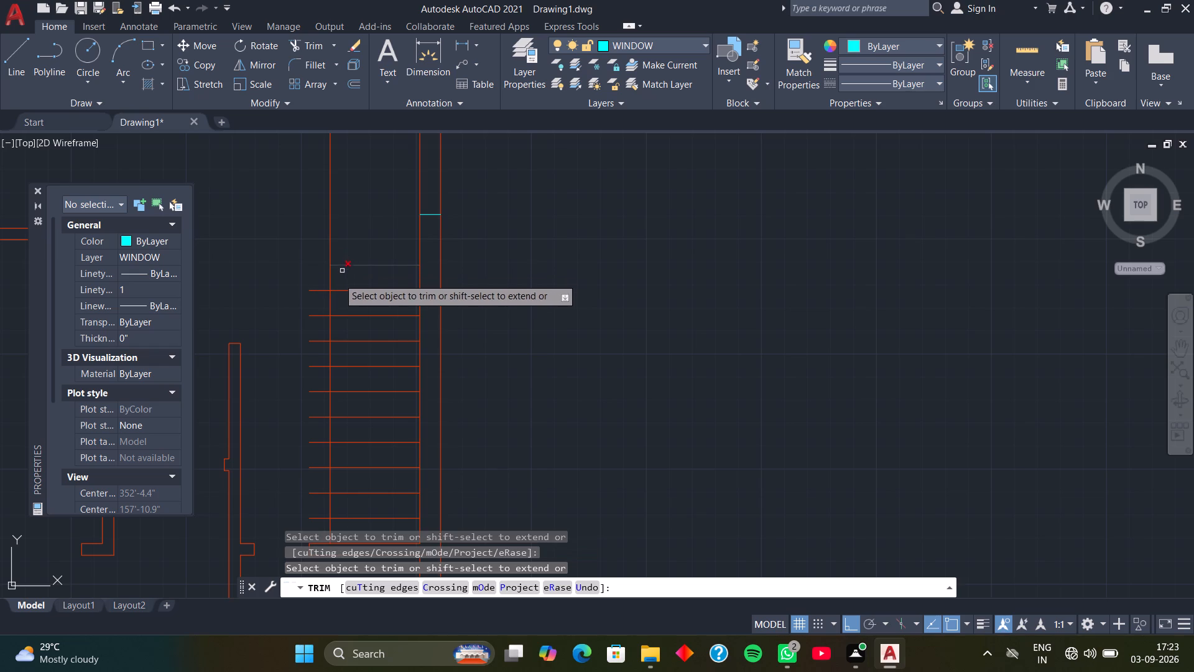
pyautogui.click(333, 292)
pyautogui.click(326, 289)
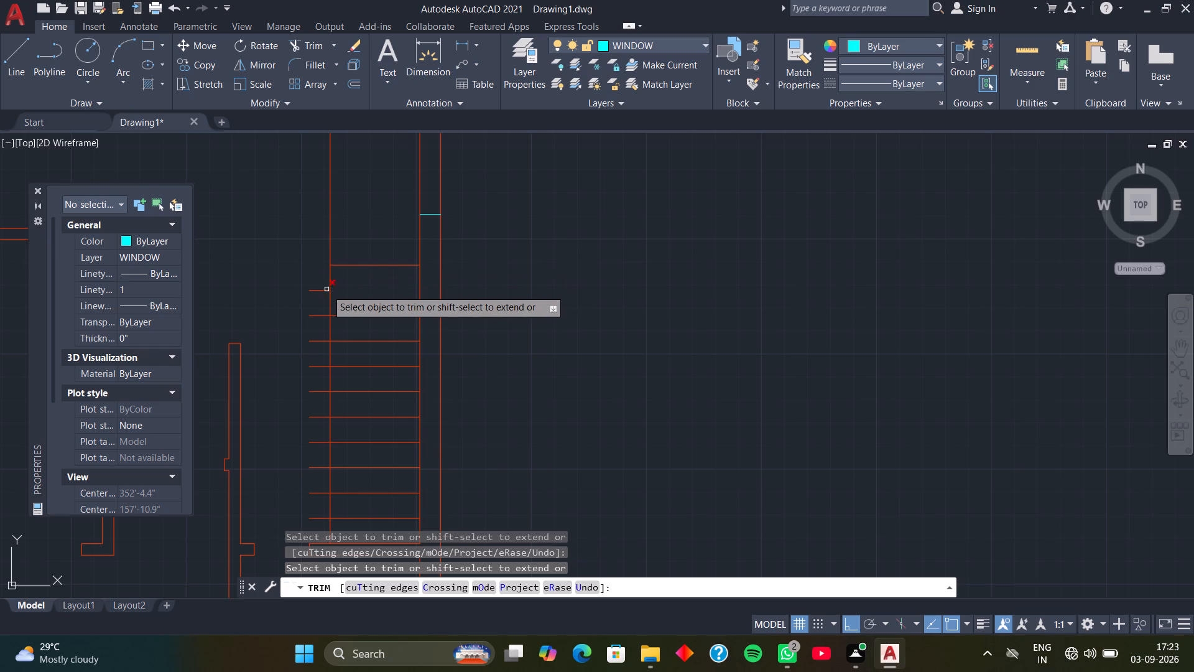
pyautogui.moveTo(326, 289); pyautogui.dragTo(320, 268)
# Trim off the ends of the remaining tread lines that project past the strip's vertical line into the room.
pyautogui.moveTo(317, 314); pyautogui.dragTo(320, 381)
pyautogui.moveTo(308, 334); pyautogui.dragTo(317, 487)
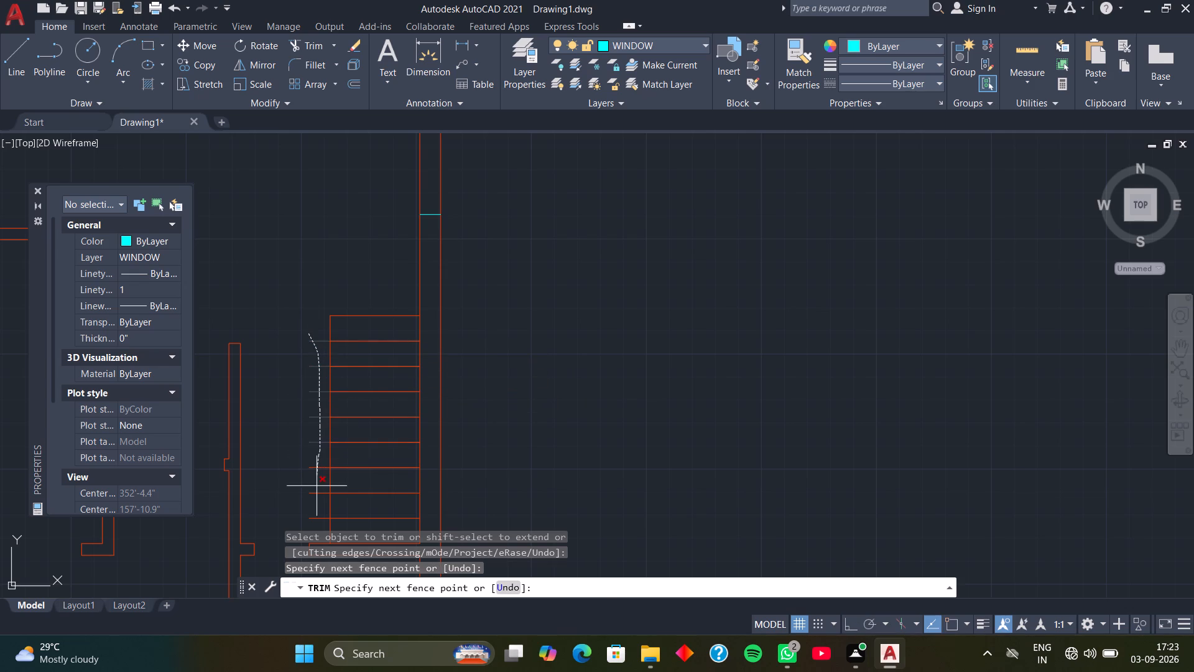
pyautogui.moveTo(317, 487); pyautogui.dragTo(320, 519)
pyautogui.scroll(-2, 319, 516)
pyautogui.moveTo(317, 510); pyautogui.dragTo(266, 380, button='middle')
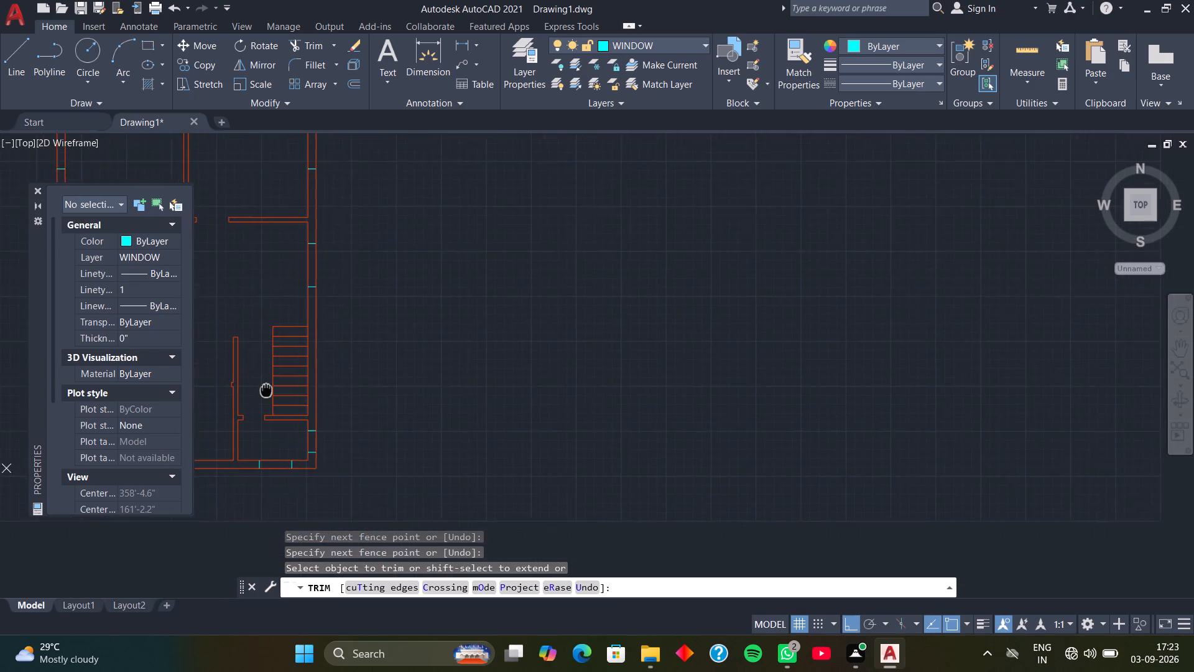
pyautogui.moveTo(266, 380); pyautogui.dragTo(266, 375, button='middle')
pyautogui.scroll(3, 266, 375)
pyautogui.scroll(-1, 269, 371)
pyautogui.moveTo(269, 371); pyautogui.dragTo(302, 372, button='middle')
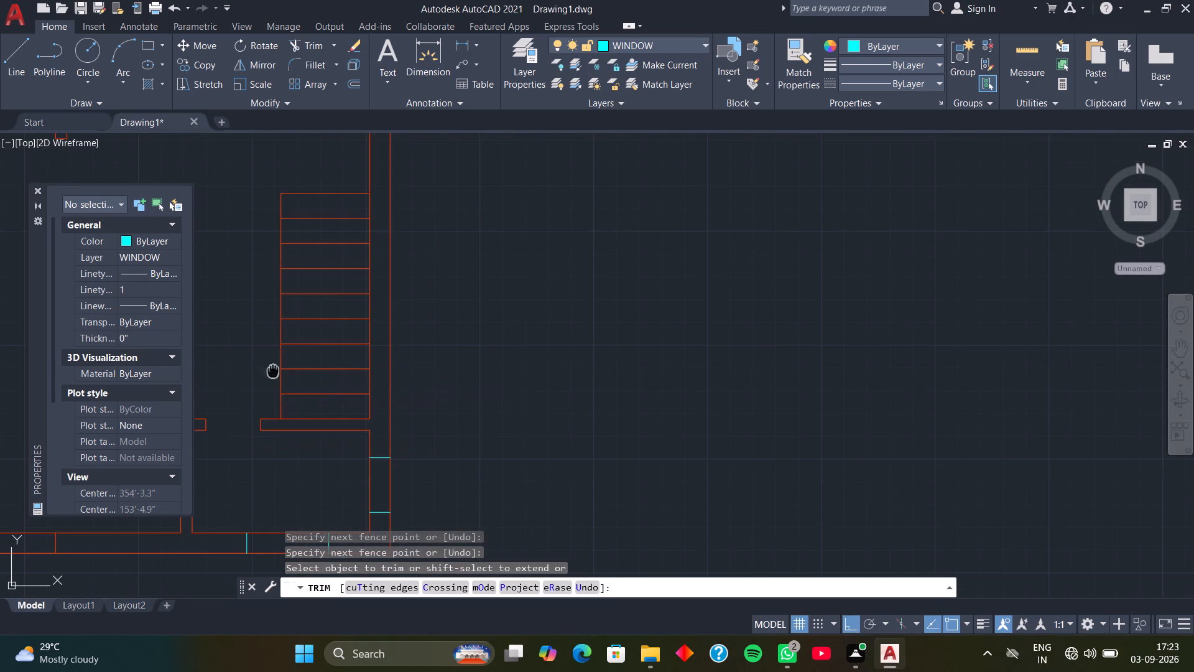
pyautogui.moveTo(302, 372); pyautogui.dragTo(356, 372, button='middle')
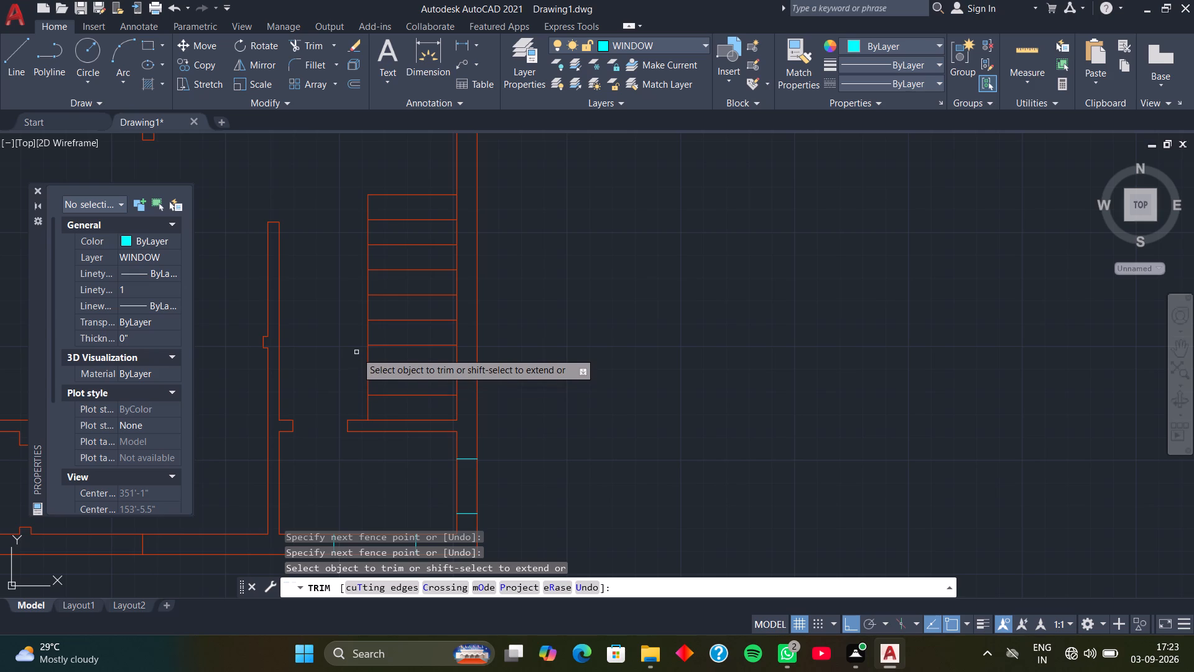
pyautogui.moveTo(356, 352); pyautogui.dragTo(355, 394, button='middle')
pyautogui.press('space')
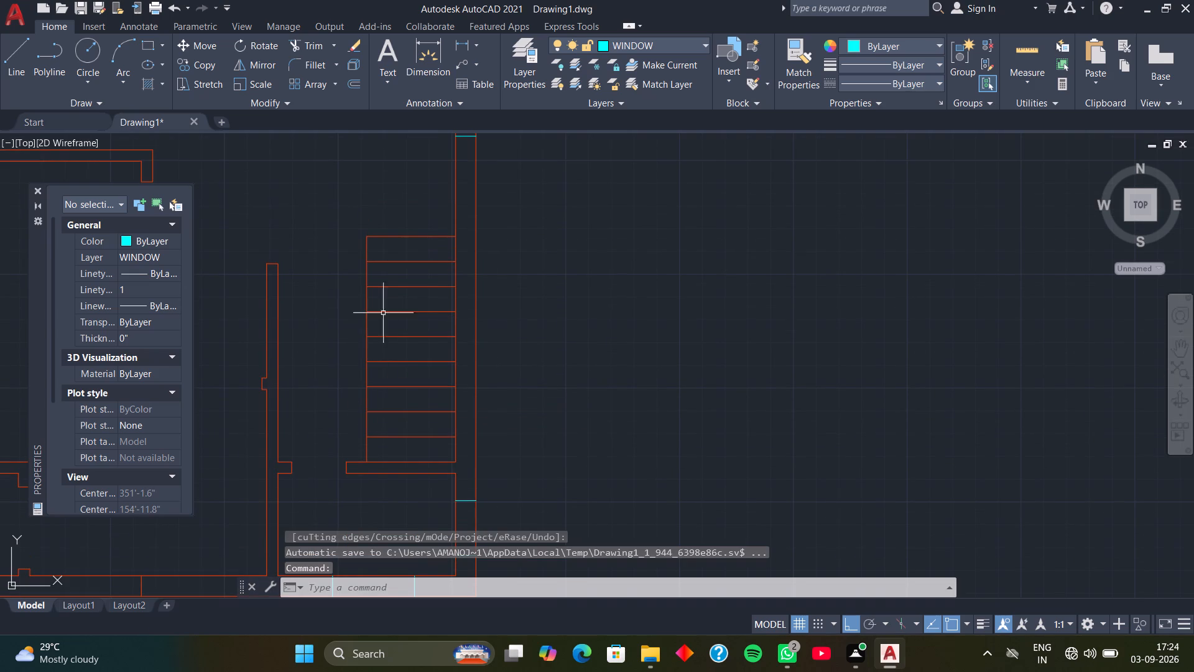
# Make STAIRS the current layer.
pyautogui.click(705, 45)
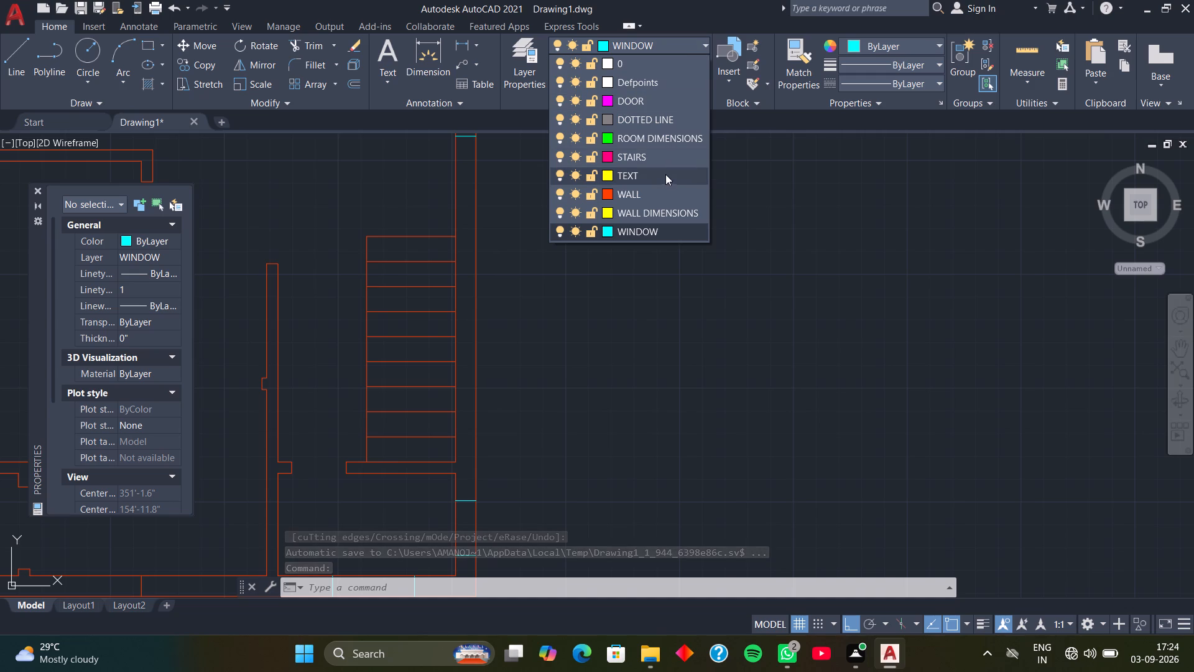
pyautogui.click(663, 161)
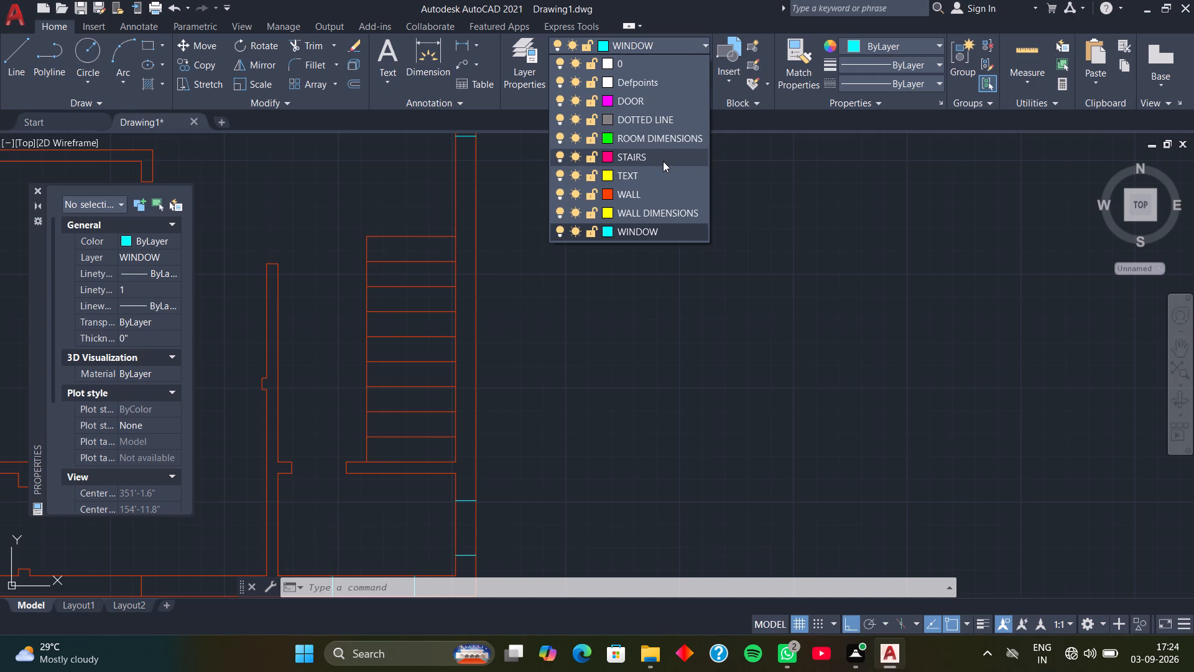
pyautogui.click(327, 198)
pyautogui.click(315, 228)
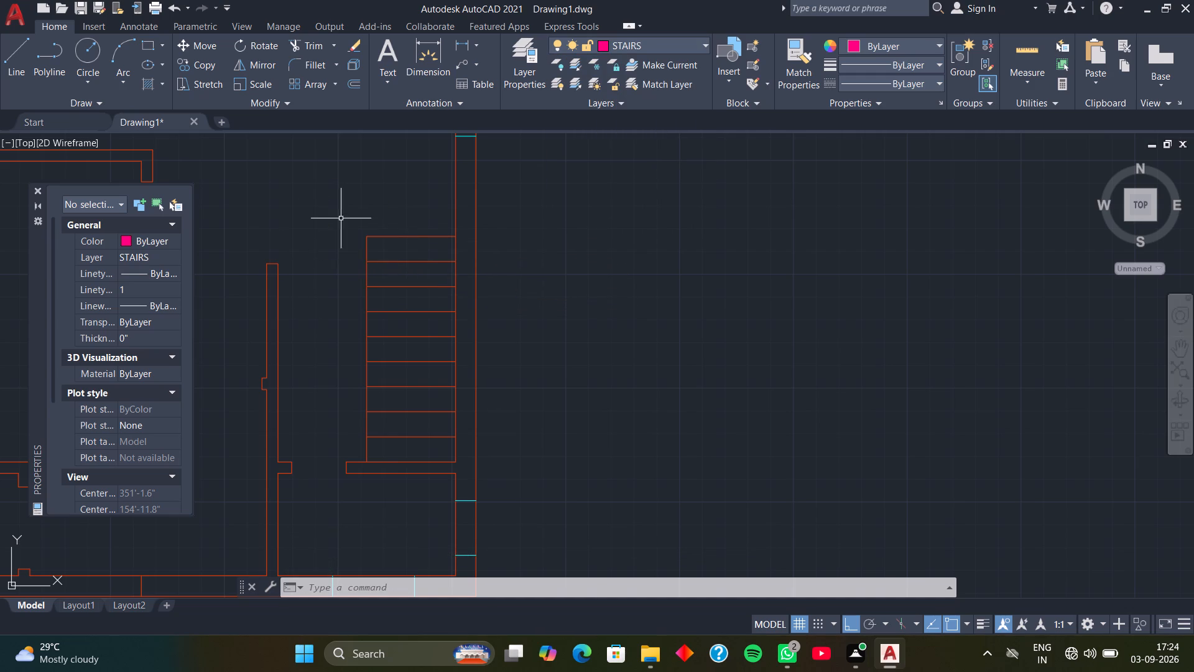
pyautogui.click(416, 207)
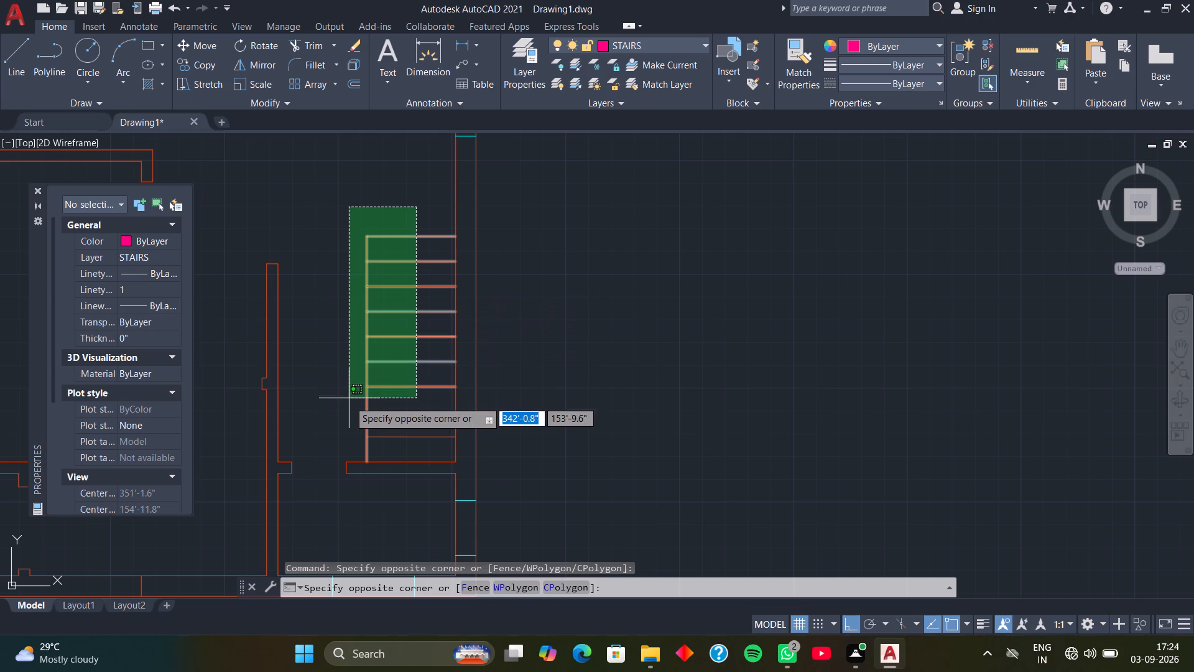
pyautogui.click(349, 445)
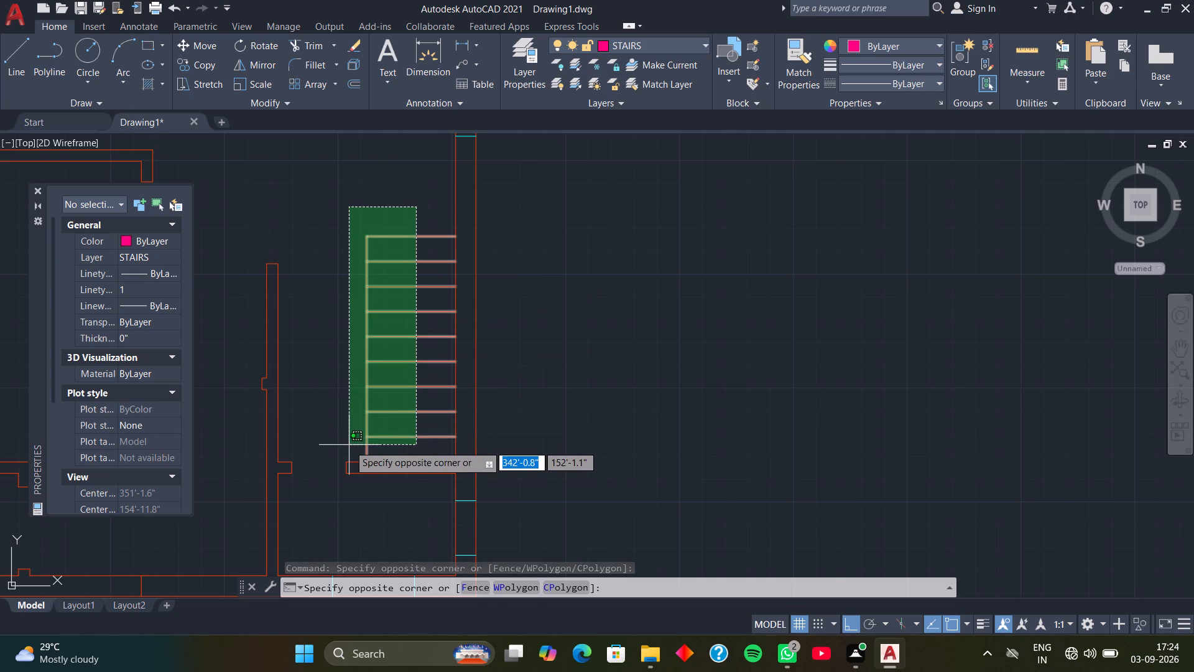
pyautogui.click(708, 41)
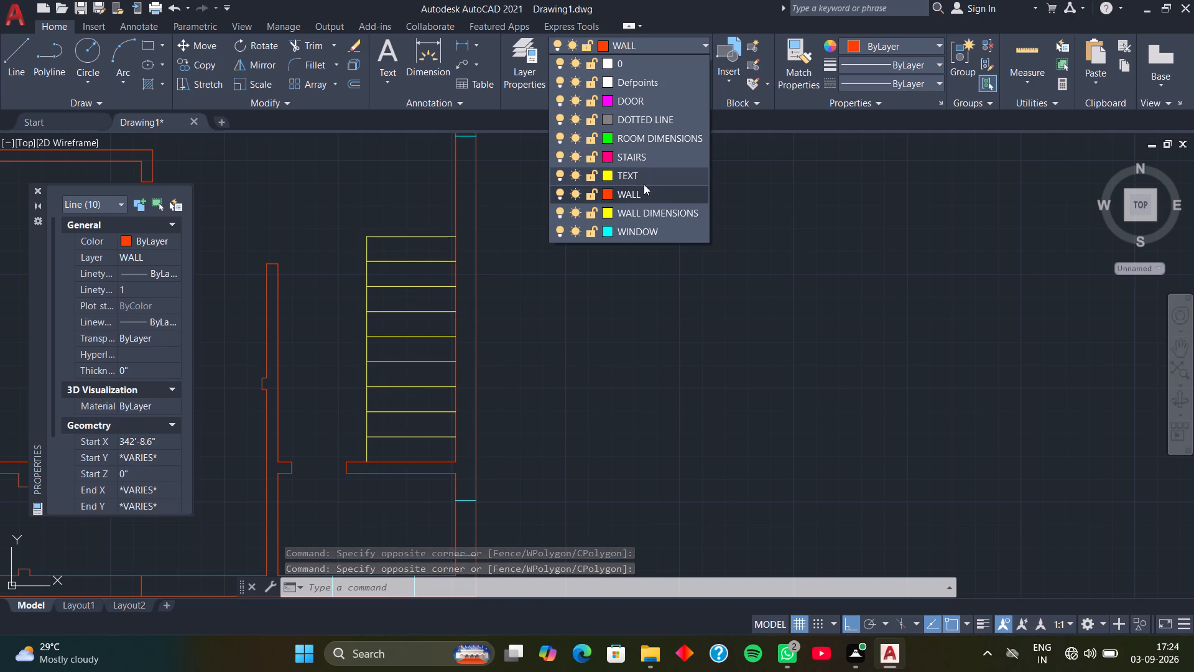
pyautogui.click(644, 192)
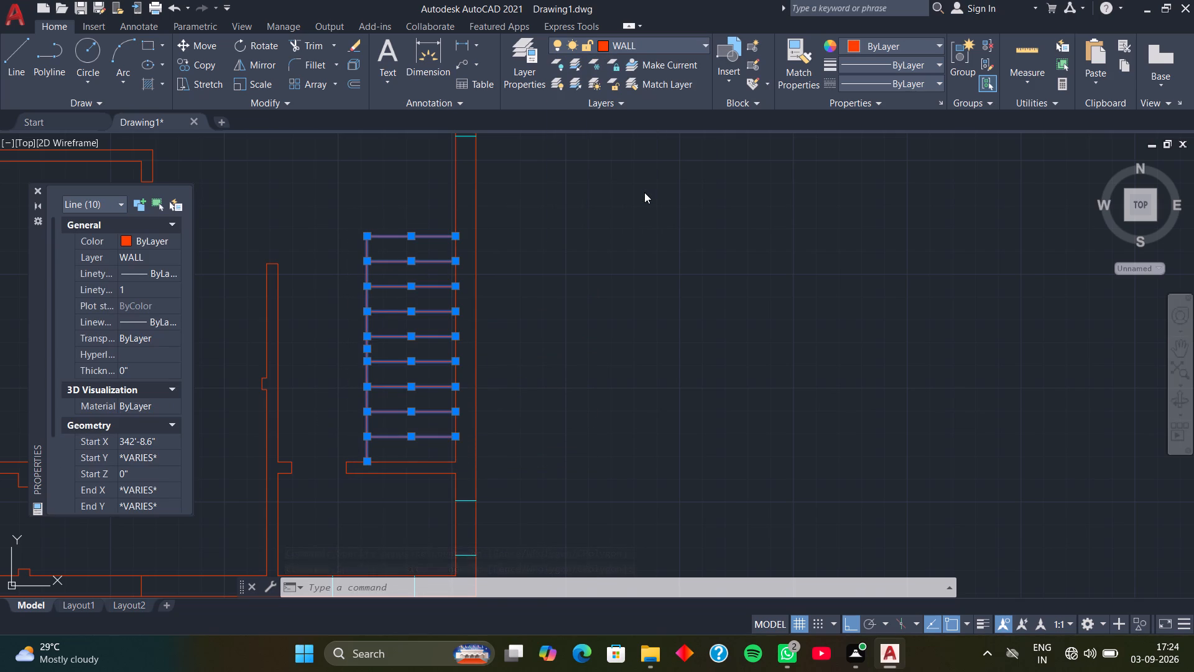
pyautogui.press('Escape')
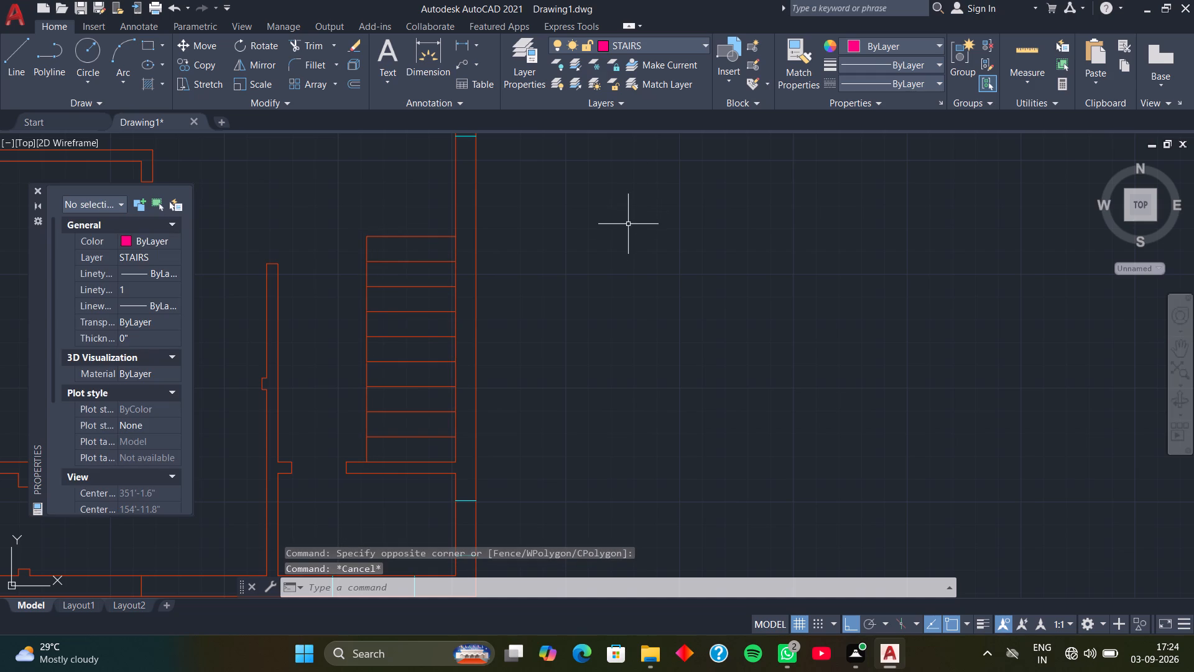
# Move the nine stair tread lines and the vertical line bounding them onto the STAIRS layer.
pyautogui.click(409, 217)
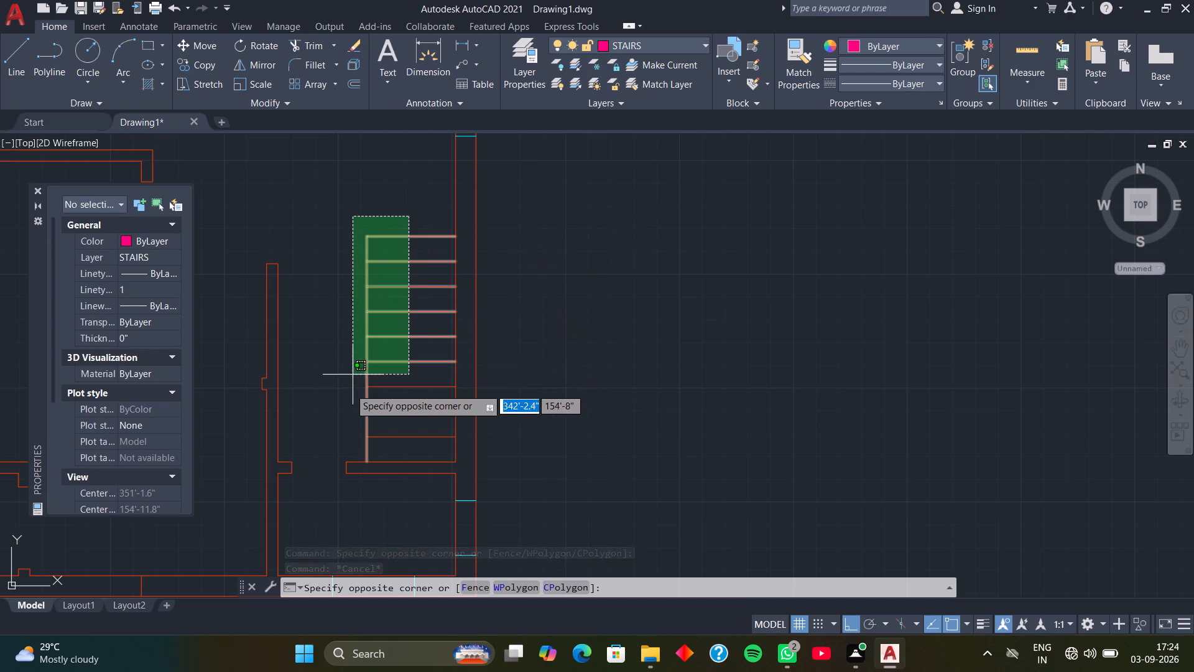
pyautogui.click(349, 447)
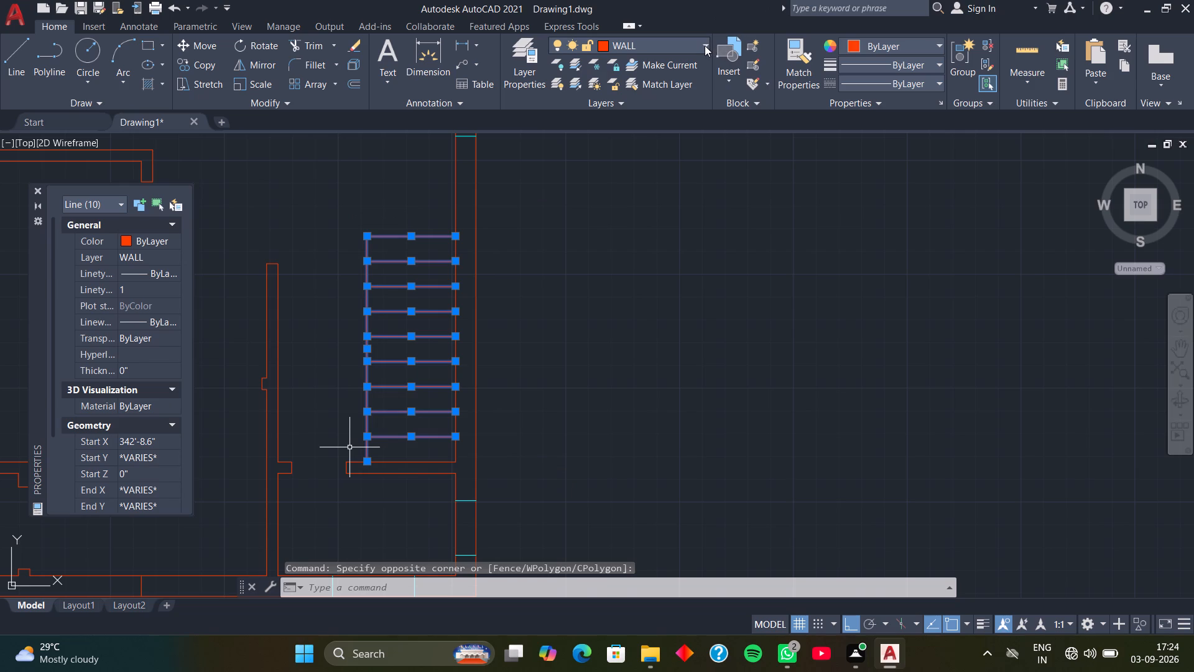
pyautogui.click(705, 45)
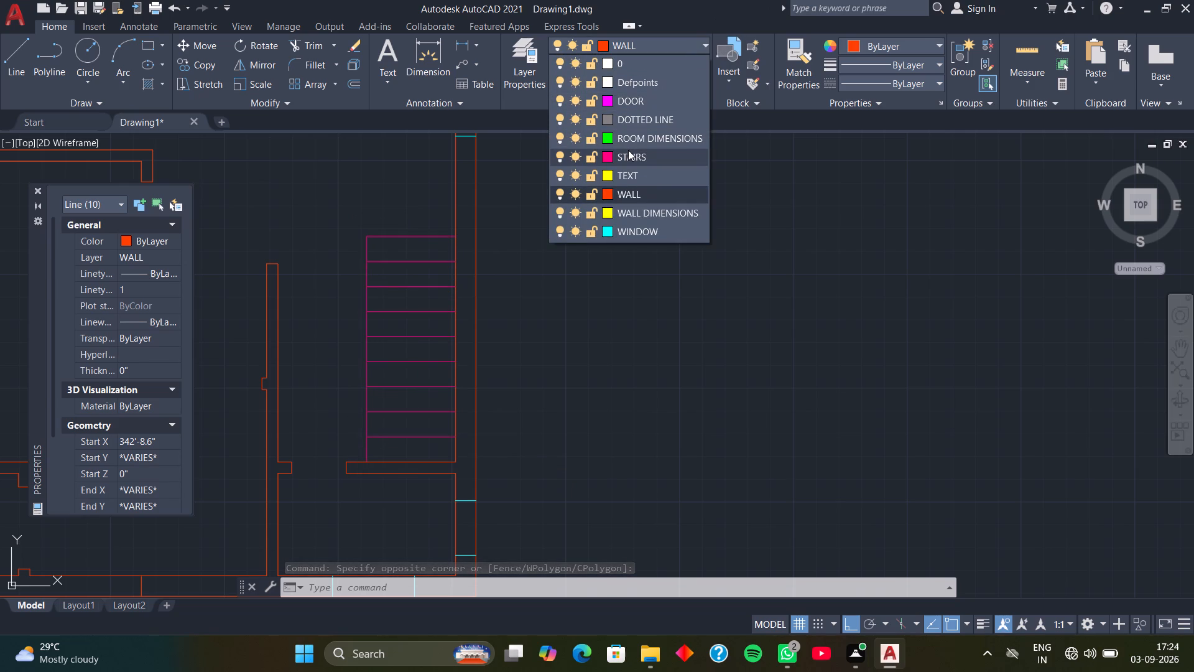
pyautogui.click(628, 150)
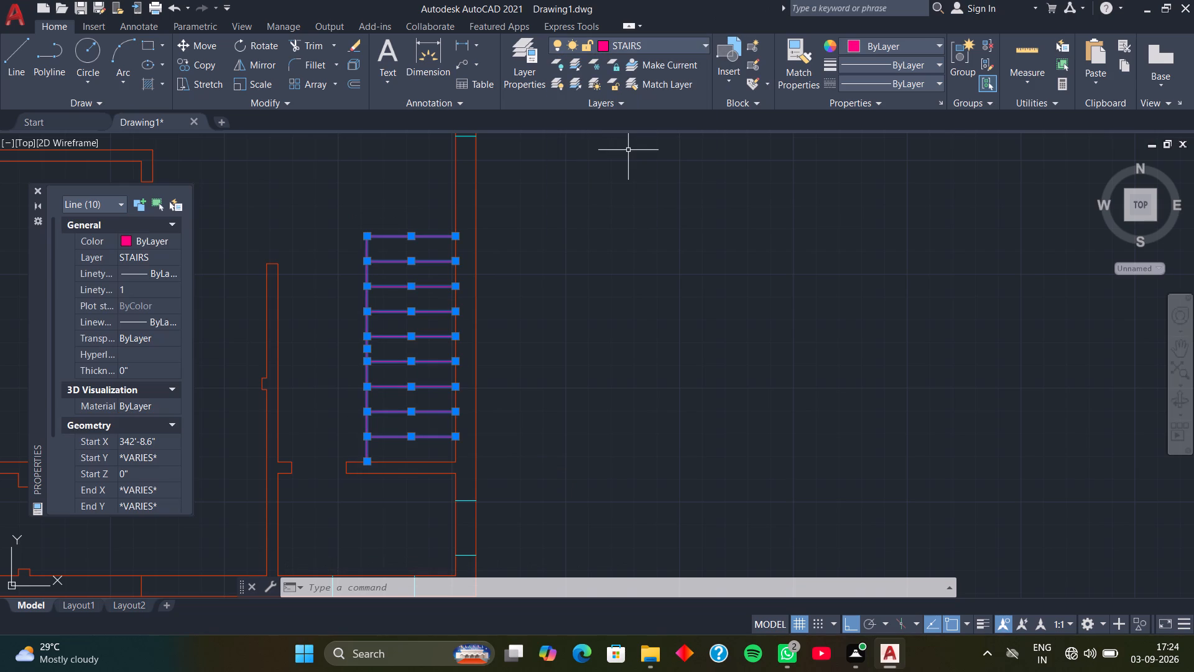
pyautogui.press('Escape')
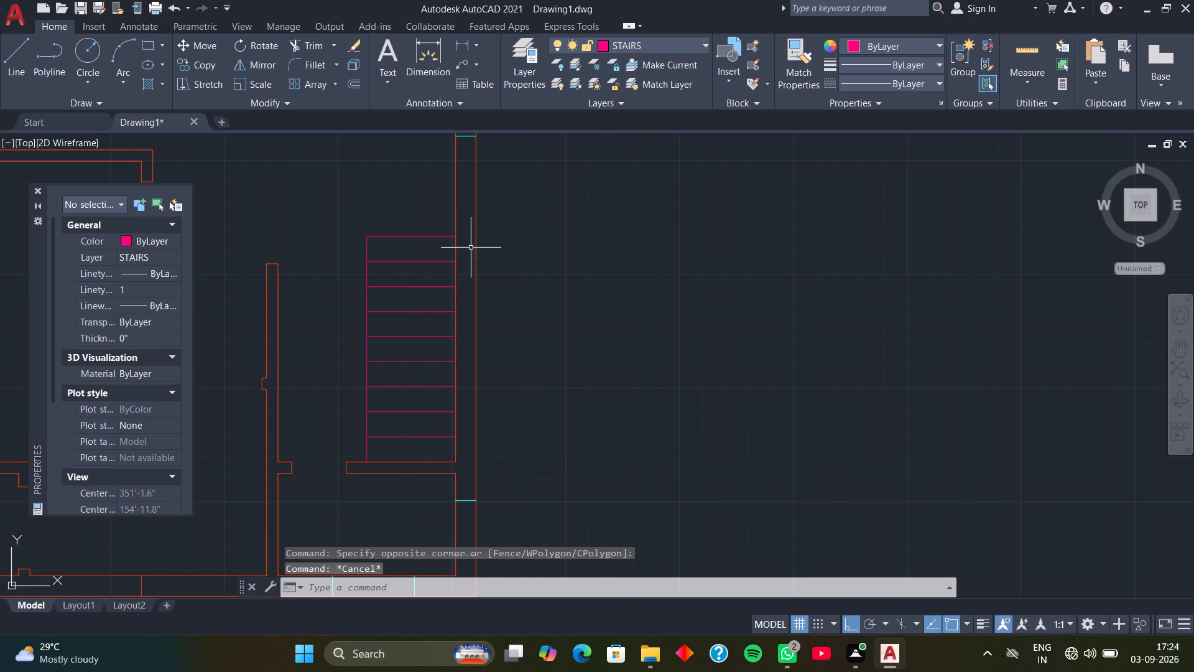
# Load the ACAD_ISO02W100 ISO dash linetype into the drawing.
pyautogui.moveTo(409, 330); pyautogui.dragTo(421, 320, button='middle')
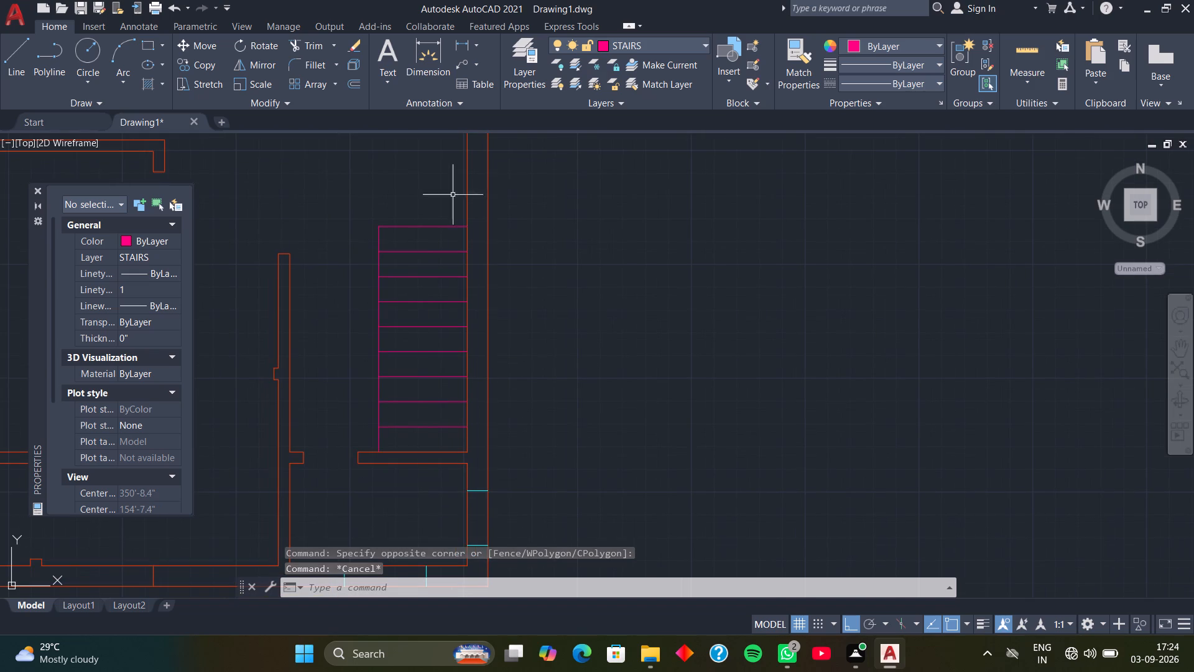
pyautogui.click(928, 77)
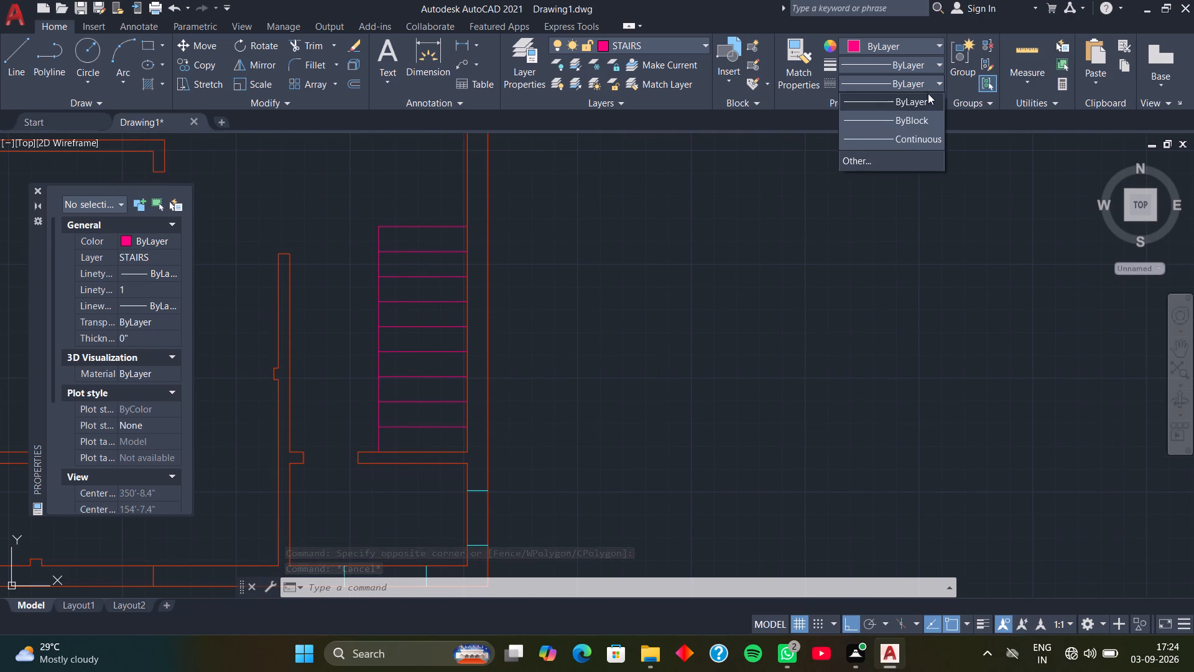
pyautogui.click(901, 162)
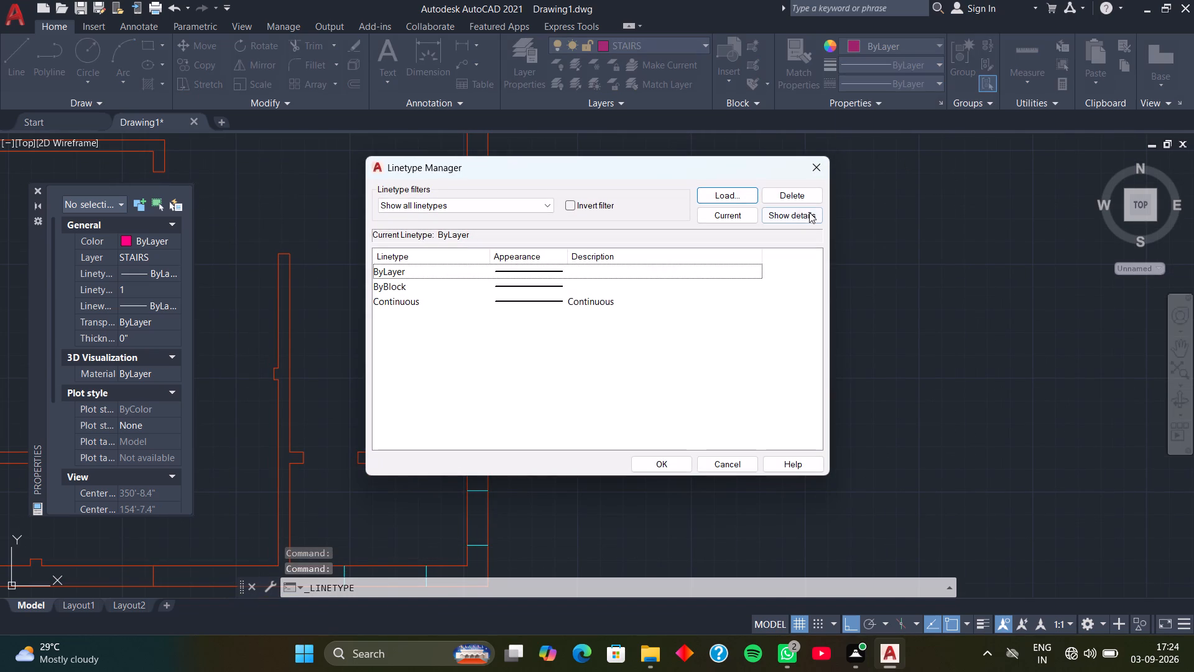
pyautogui.click(741, 198)
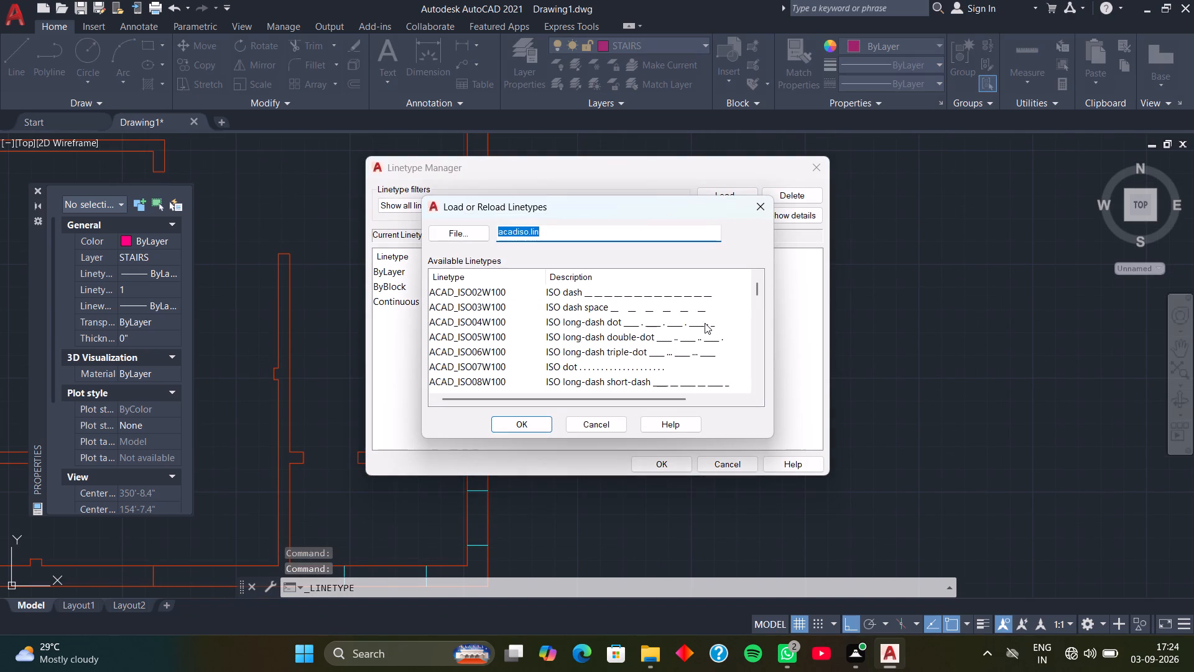
pyautogui.click(689, 296)
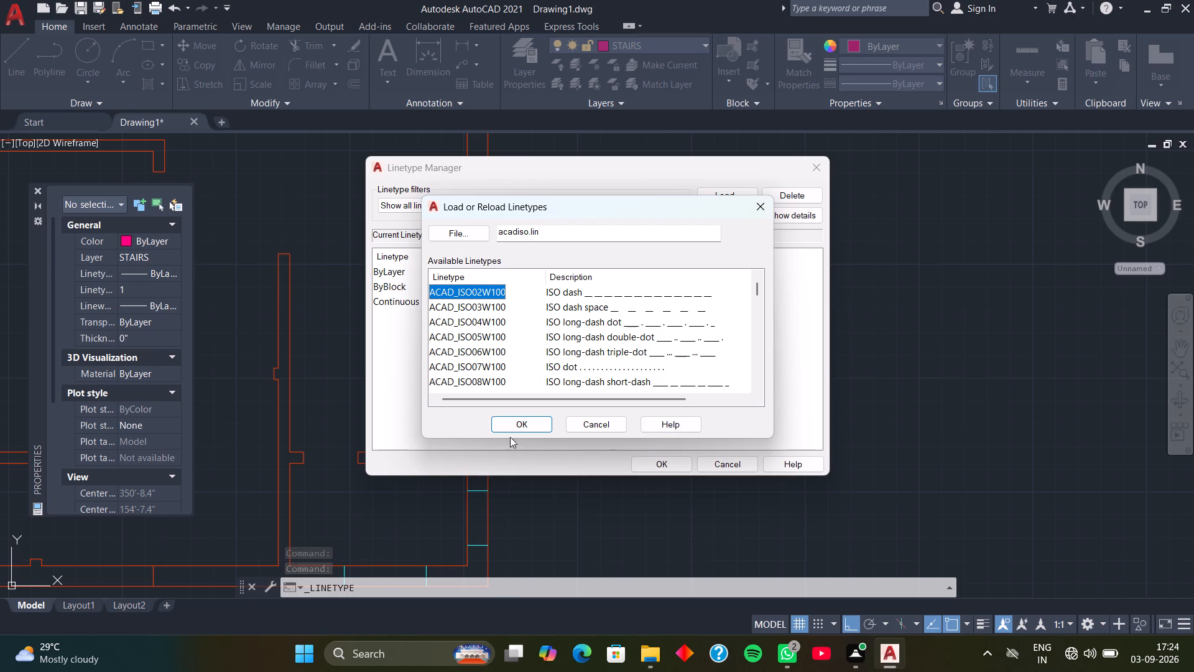
pyautogui.click(517, 420)
pyautogui.click(639, 305)
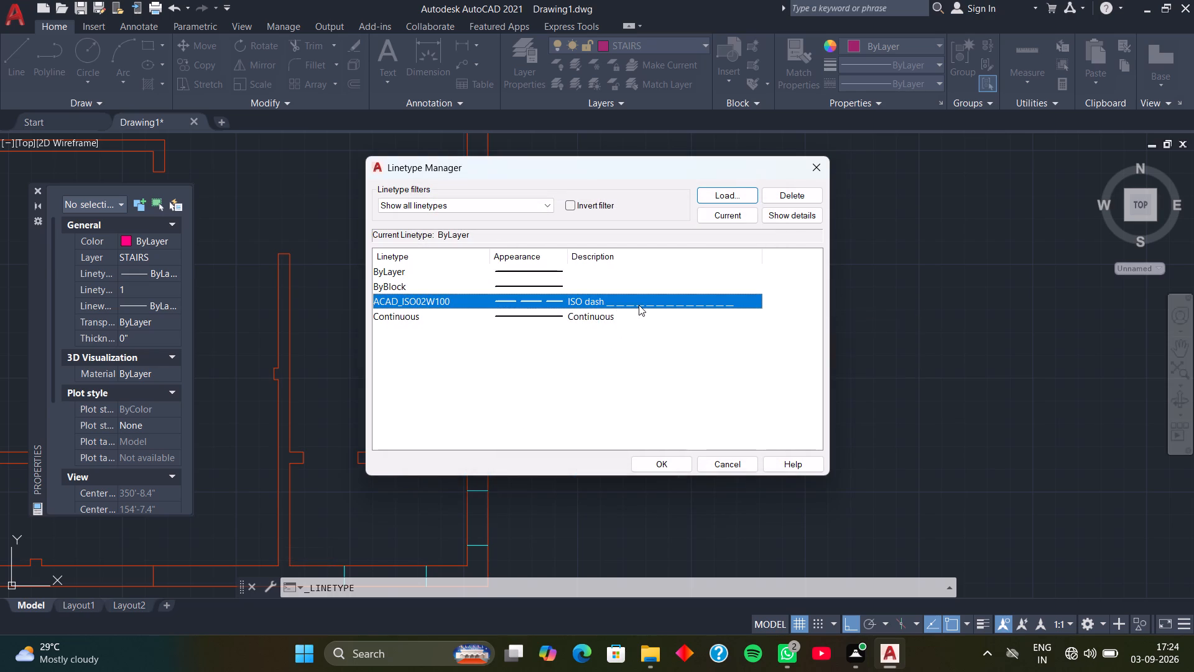
pyautogui.click(666, 465)
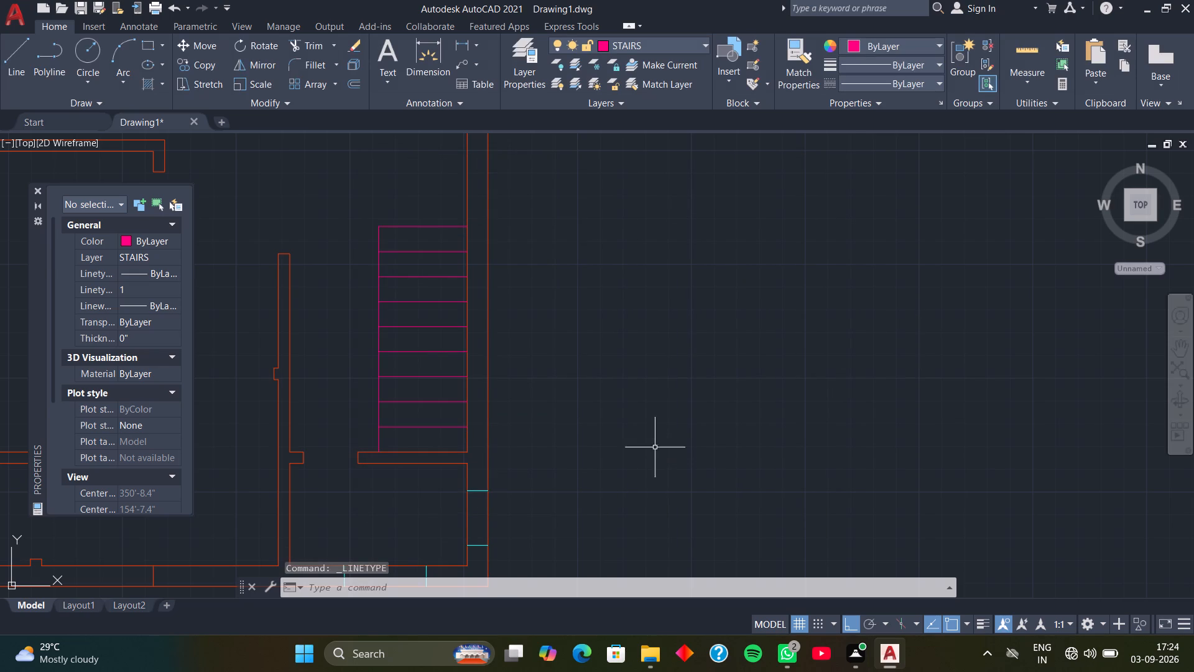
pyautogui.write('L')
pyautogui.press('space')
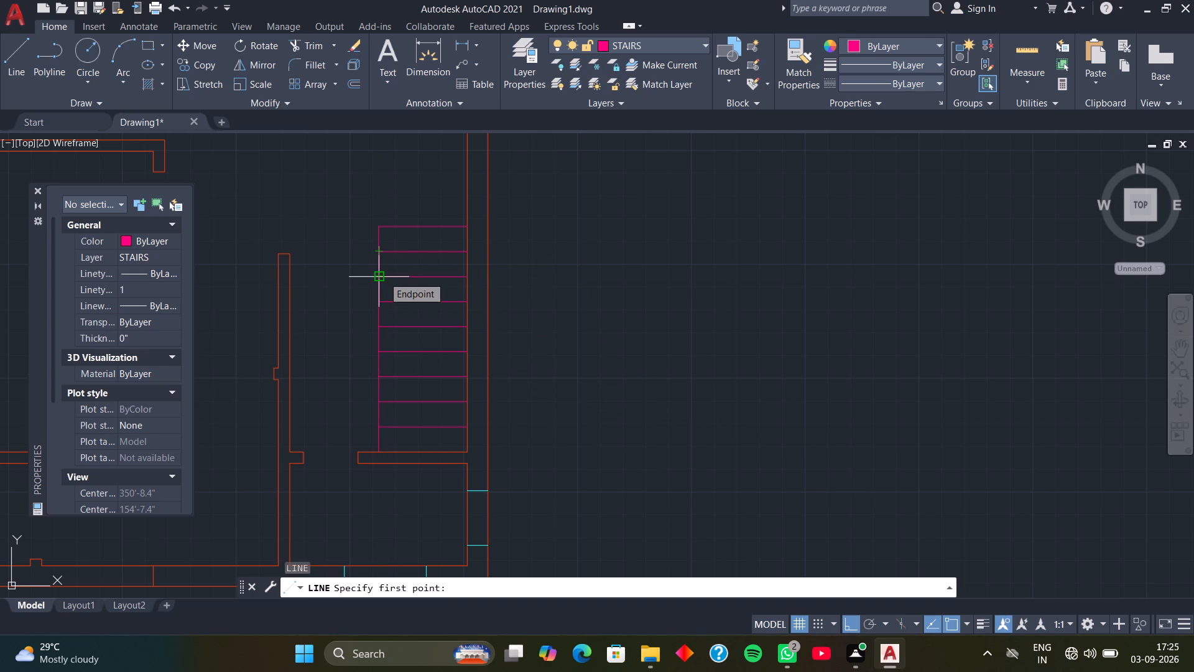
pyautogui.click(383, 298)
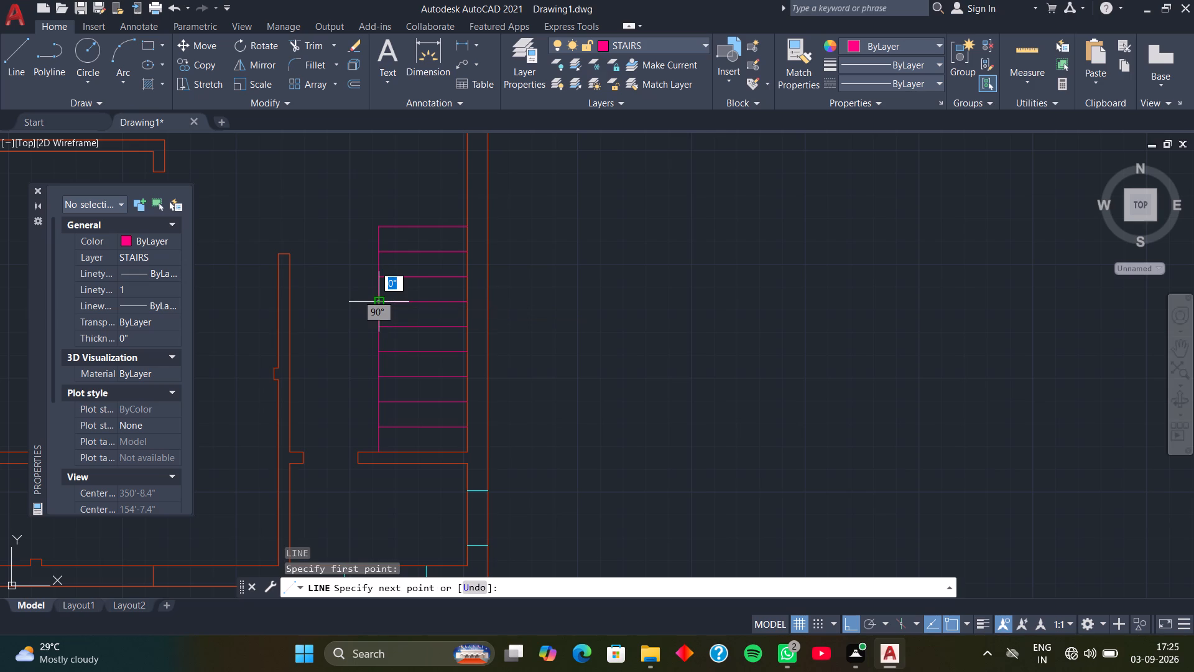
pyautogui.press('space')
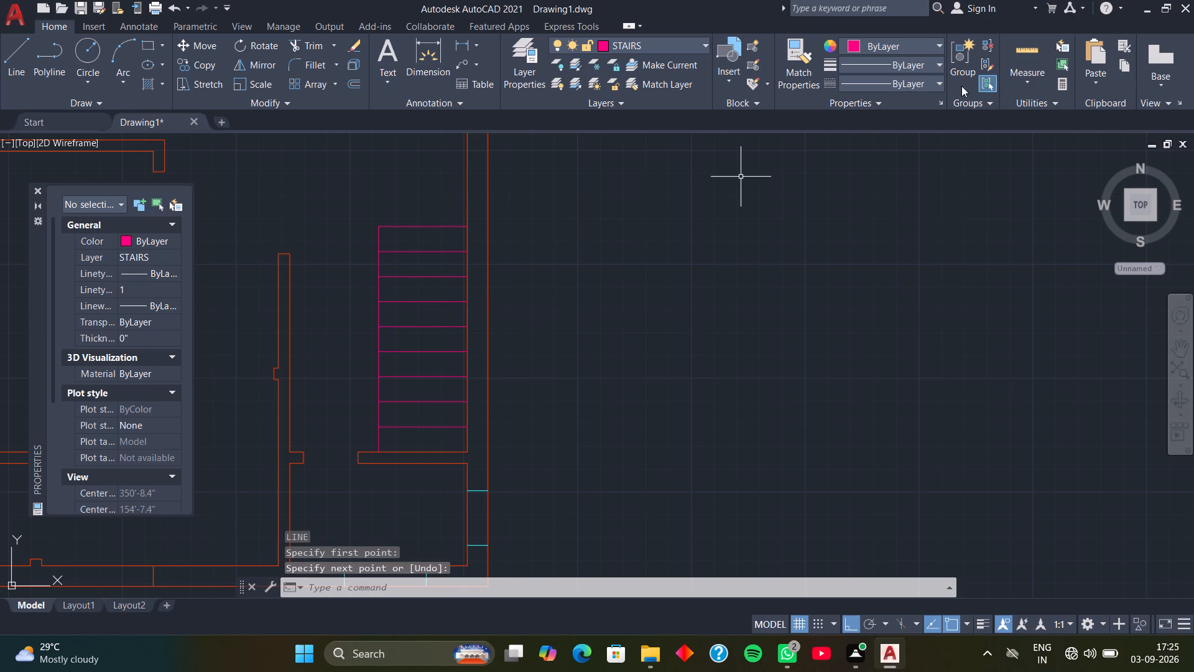
# Set the current linetype to ACAD_ISO02W100 and draw a 3'3" horizontal dashed line from the fourth tread from the top to the facing inner wall.
pyautogui.click(940, 85)
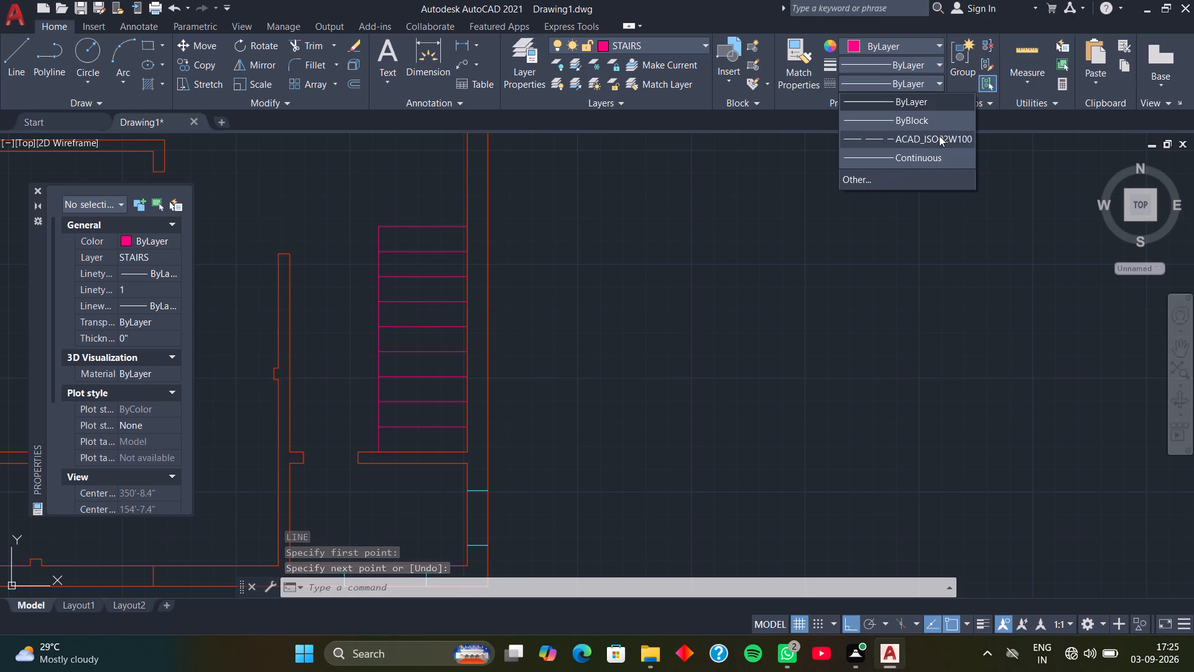
pyautogui.click(939, 136)
pyautogui.press('space')
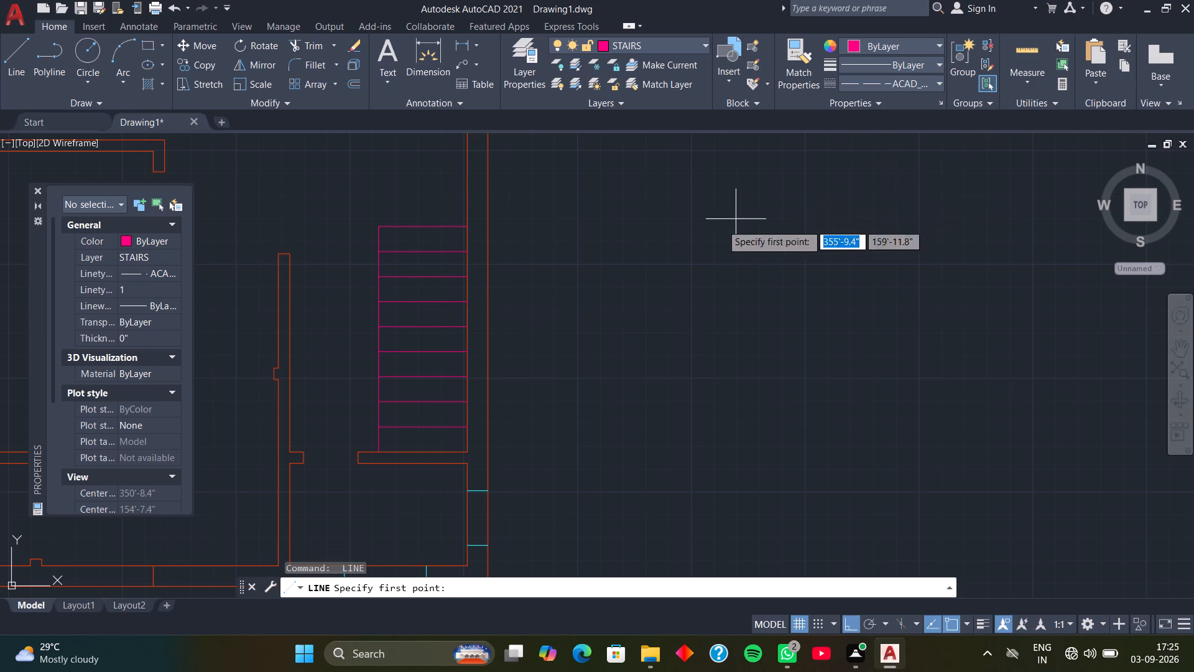
pyautogui.click(379, 305)
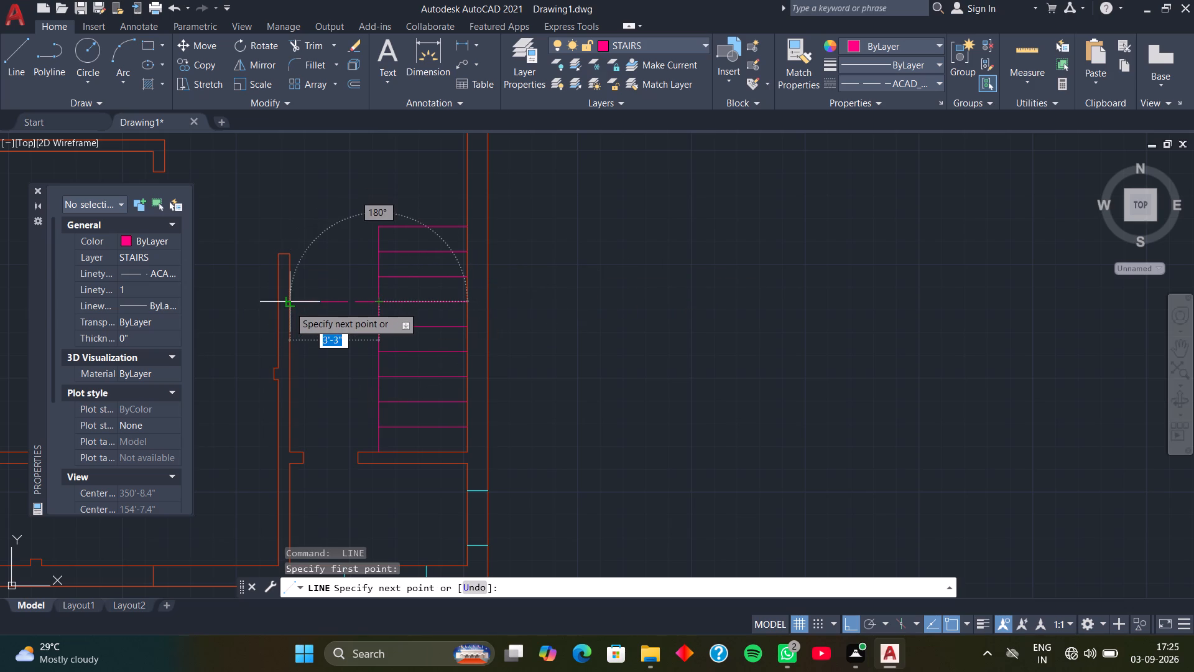
pyautogui.click(291, 306)
pyautogui.press('space')
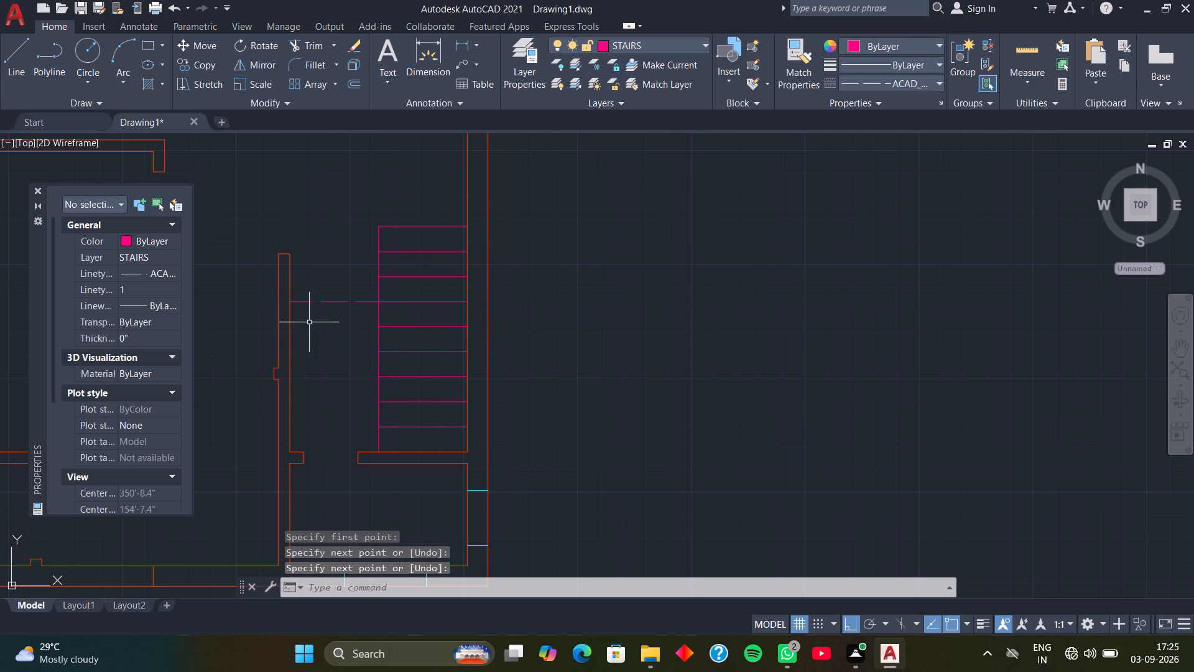
# Draw 3'3" horizontal dashed lines from the fifth, sixth and seventh treads from the top to the facing inner wall.
pyautogui.press('space')
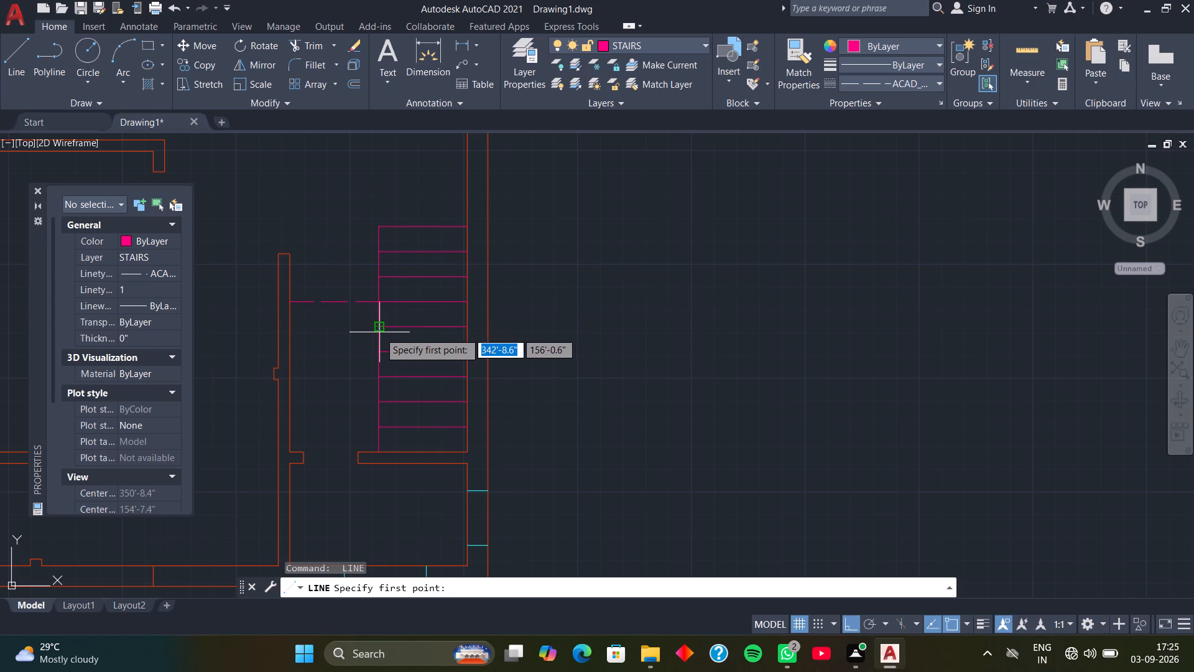
pyautogui.press('F8')
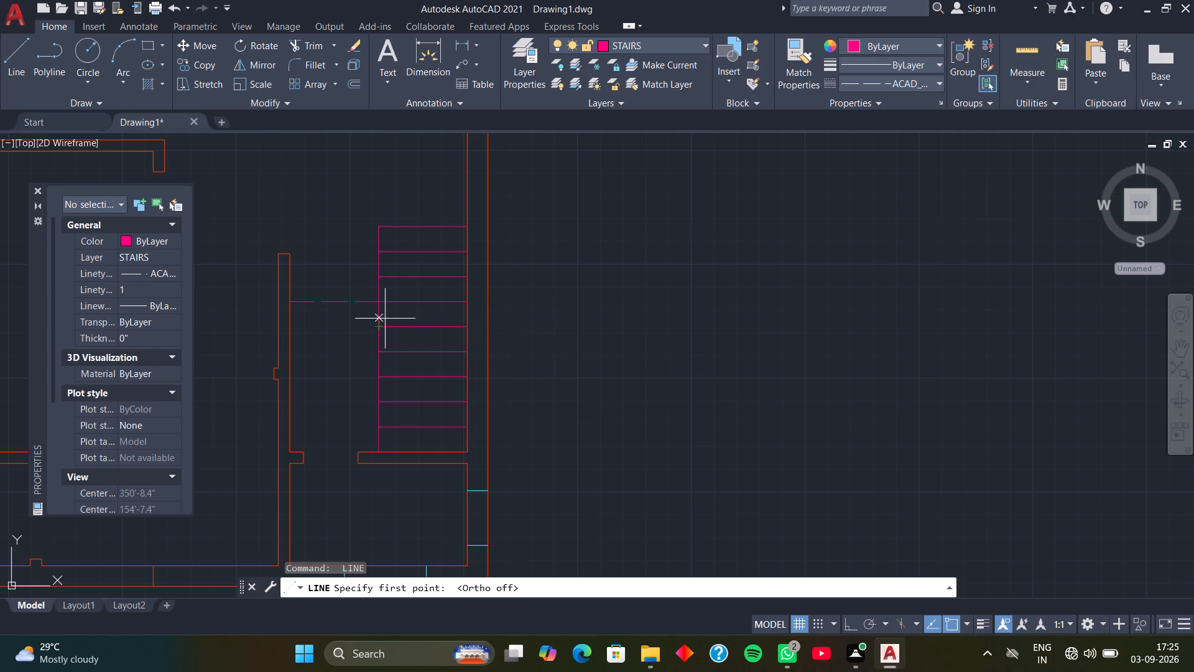
pyautogui.click(376, 328)
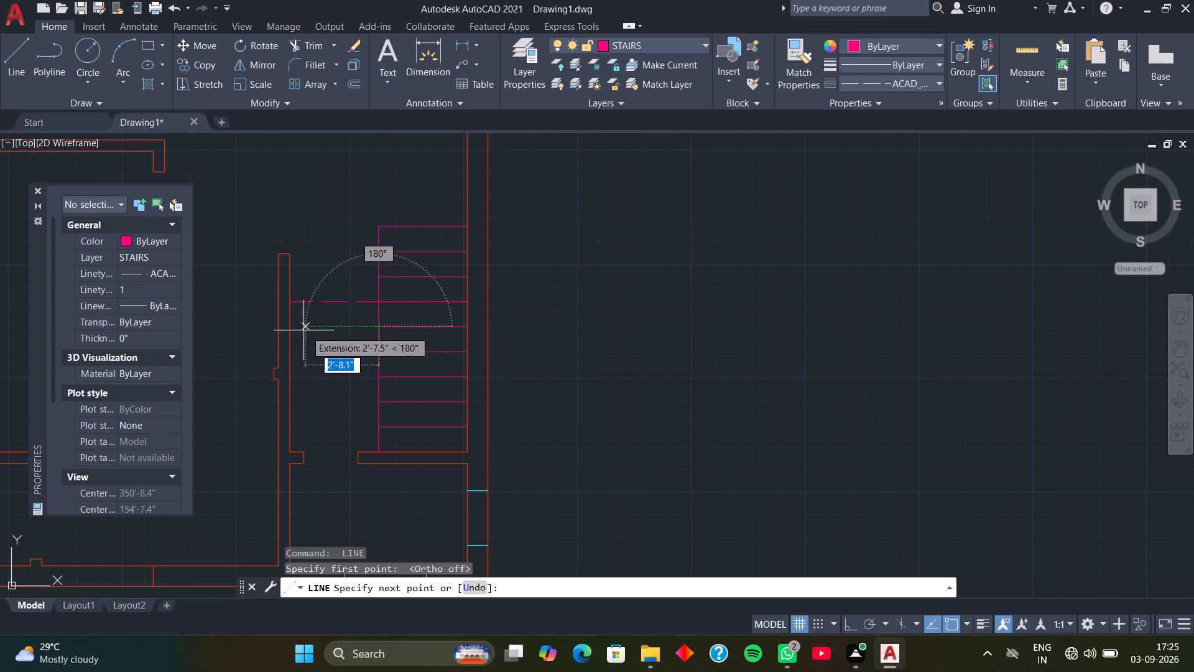
pyautogui.click(289, 329)
pyautogui.press('space')
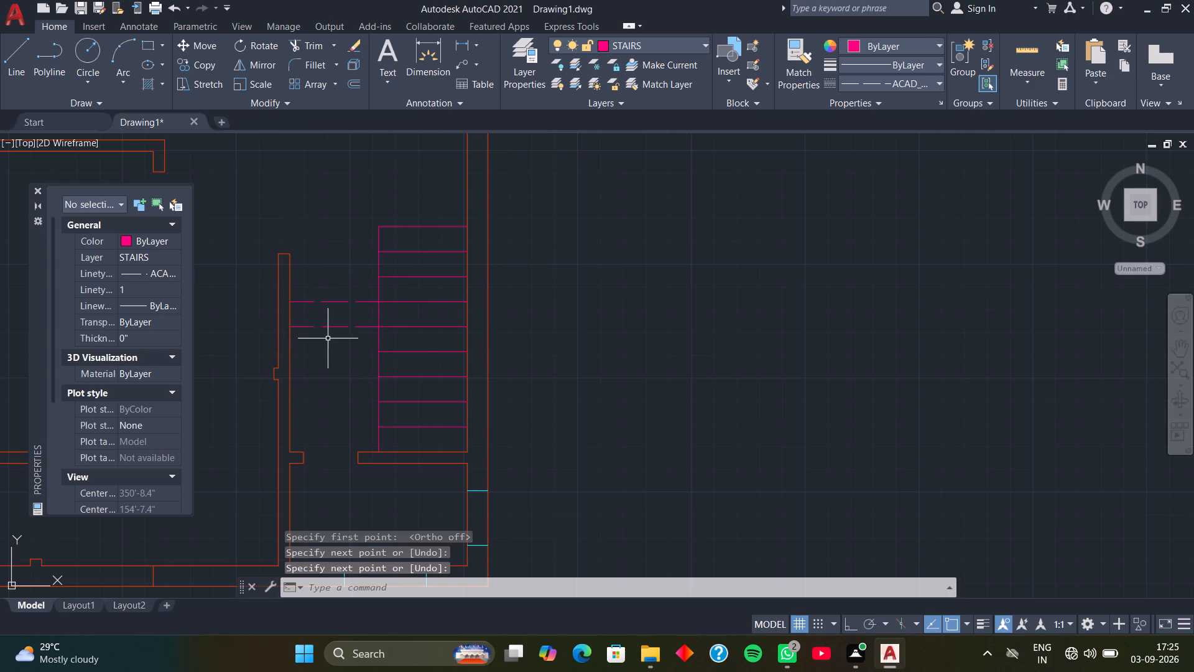
pyautogui.press('space')
pyautogui.click(376, 353)
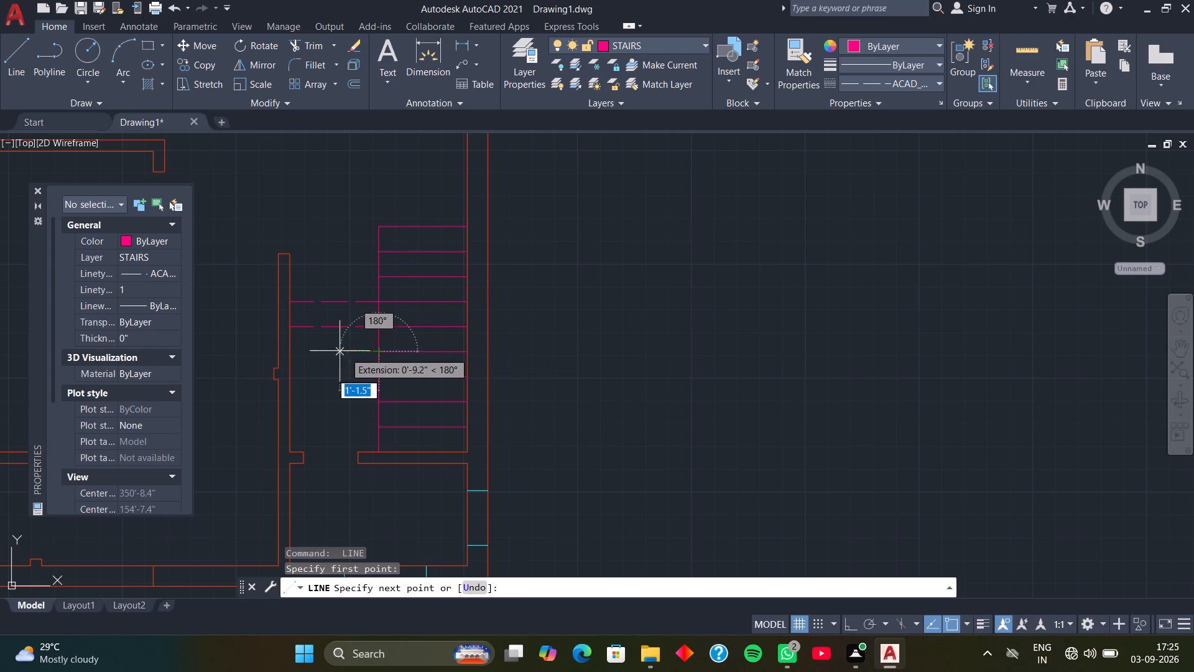
pyautogui.click(291, 353)
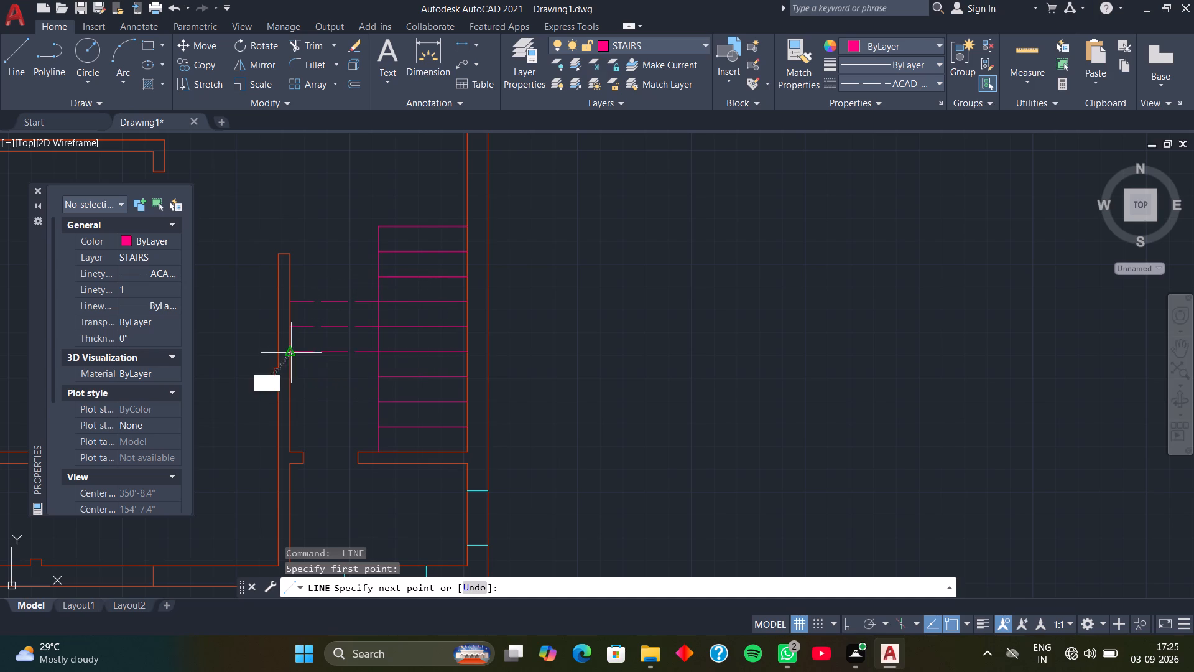
pyautogui.press('space')
pyautogui.press('space')
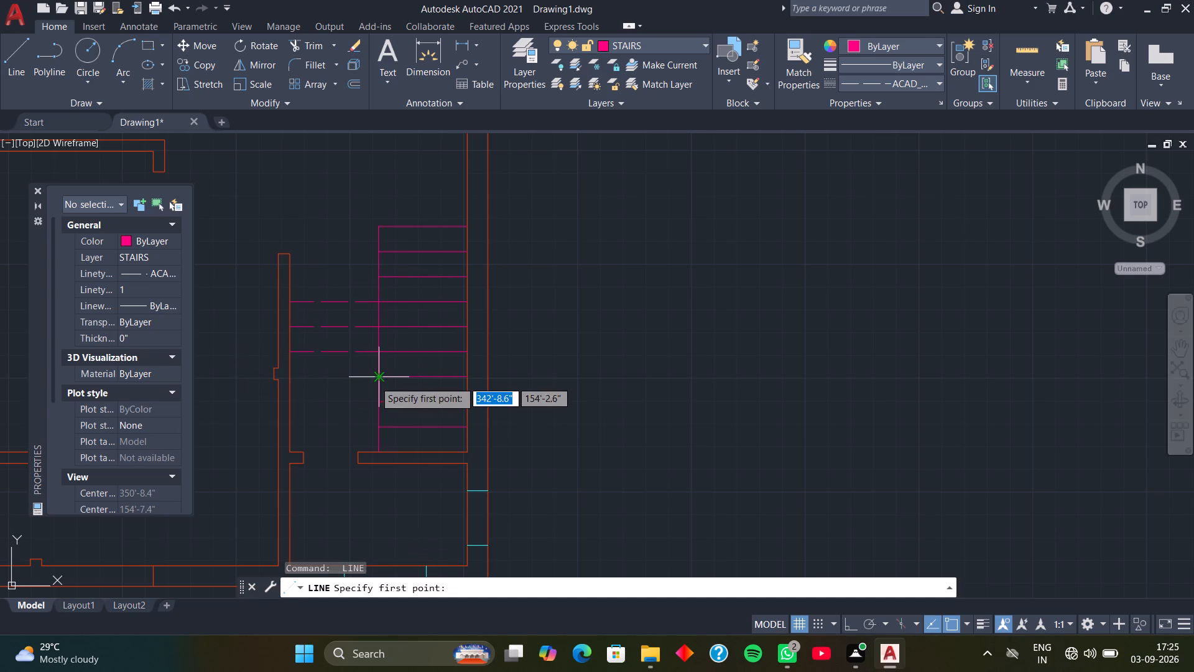
pyautogui.click(374, 381)
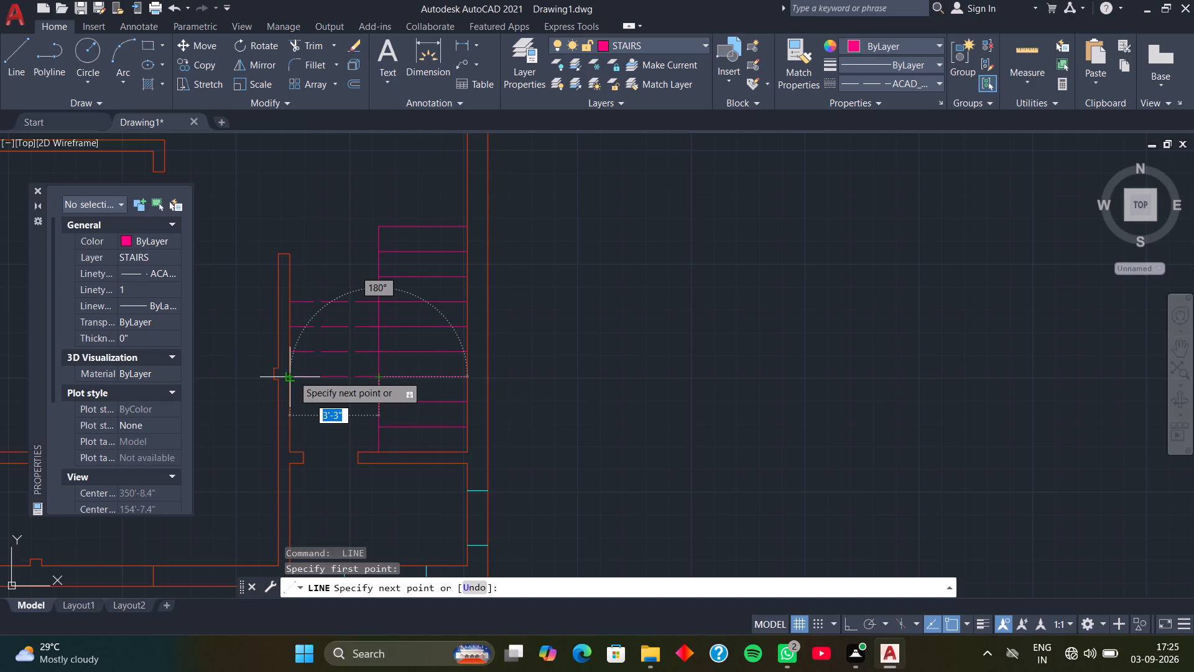
pyautogui.click(293, 375)
pyautogui.press('space')
# Draw 3'3" horizontal dashed lines from the eighth and ninth treads from the top to the facing inner wall.
pyautogui.press('space')
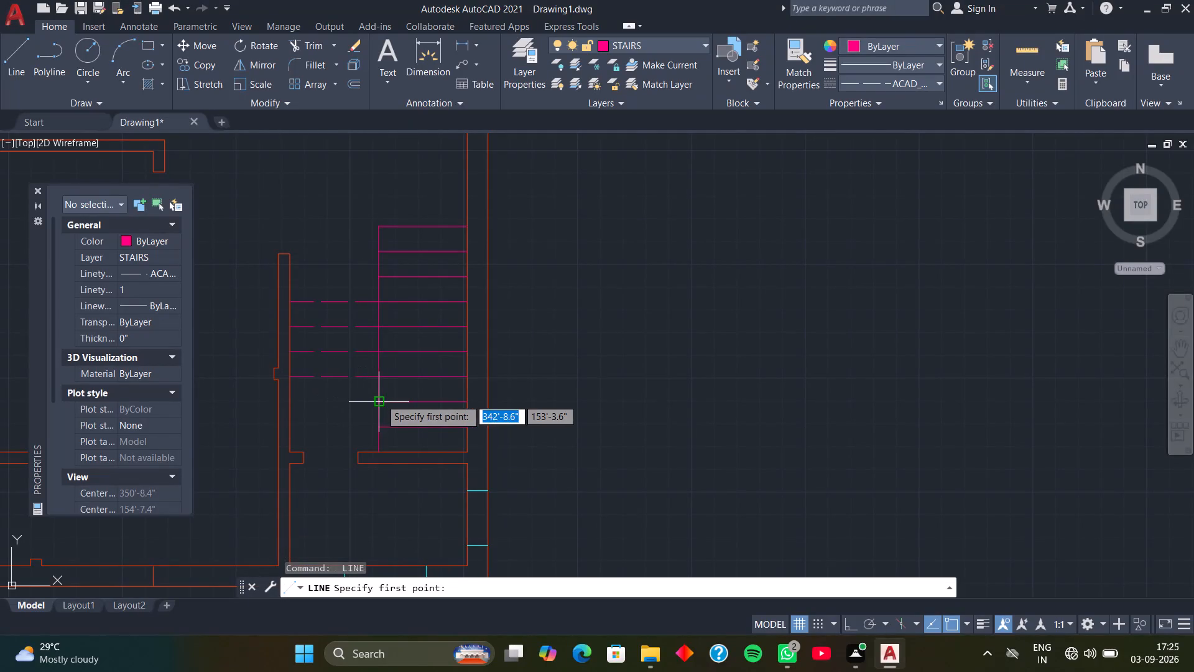
pyautogui.click(381, 399)
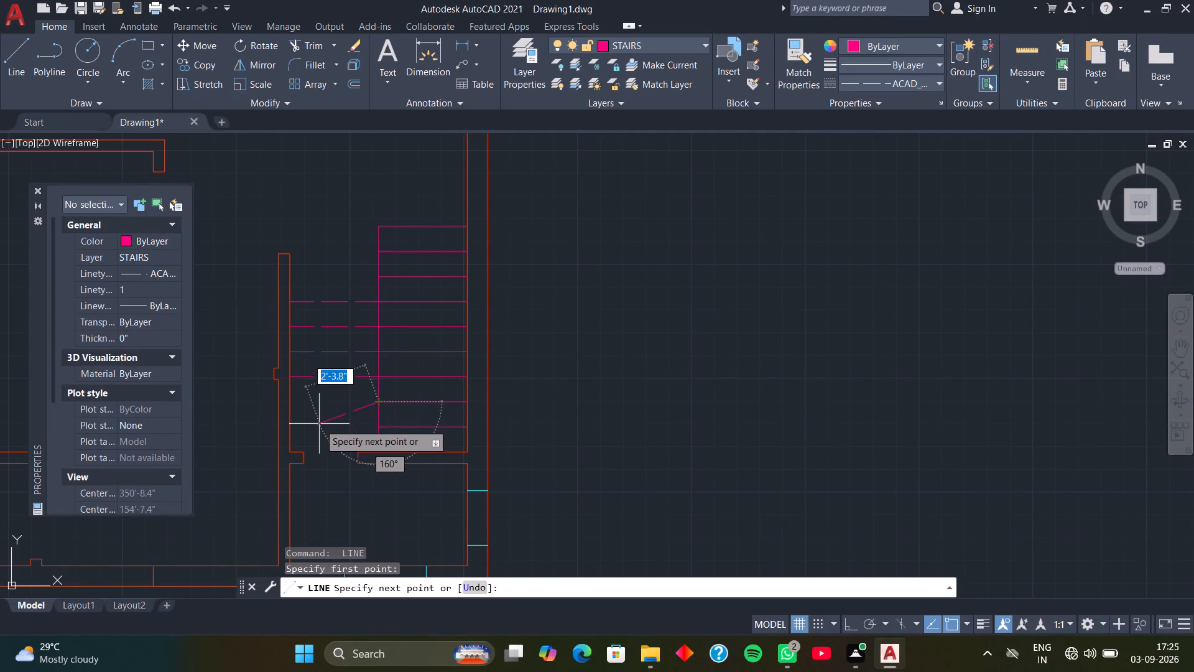
pyautogui.press('F8')
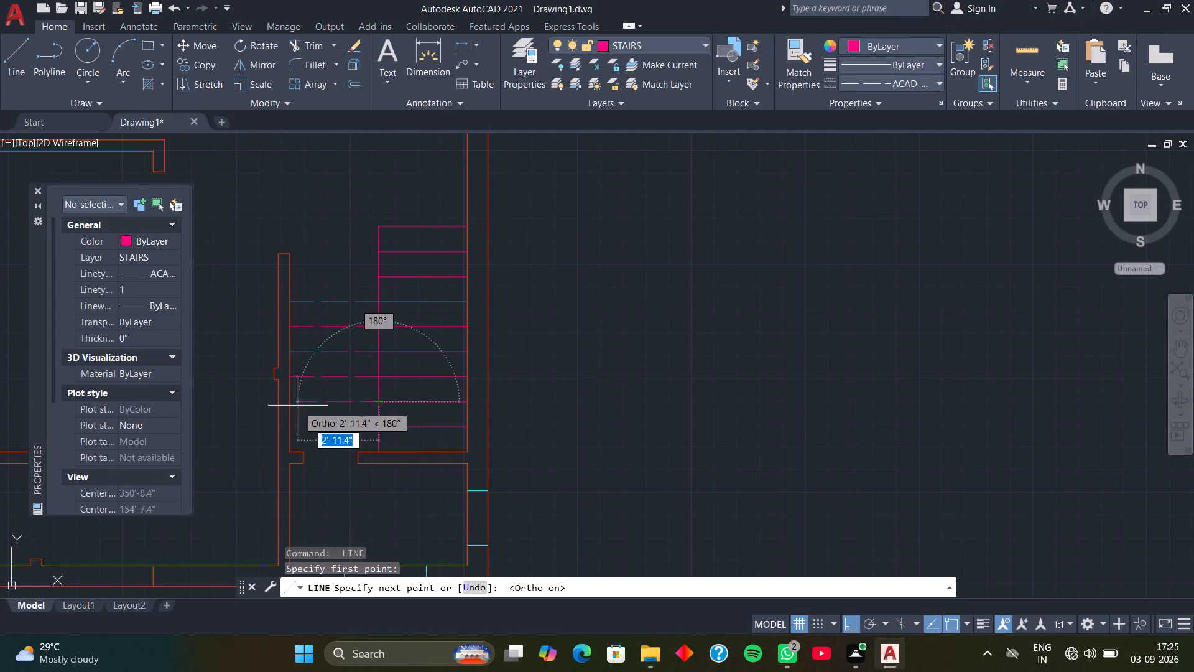
pyautogui.click(290, 405)
pyautogui.press('space')
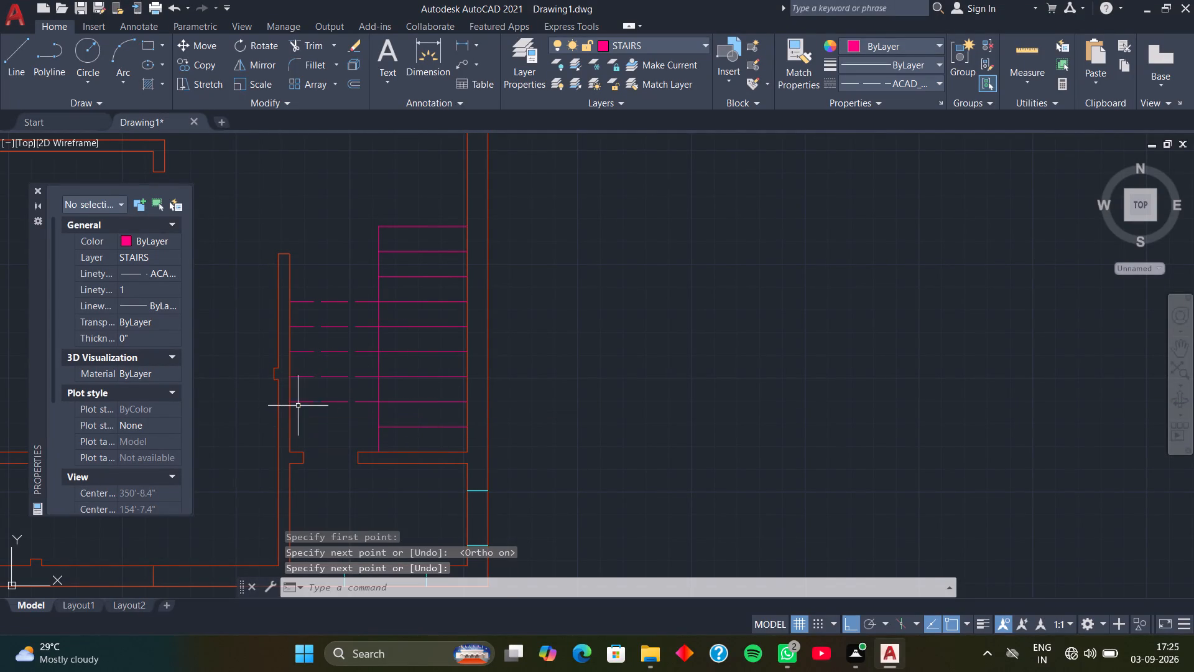
pyautogui.press('space')
pyautogui.click(378, 426)
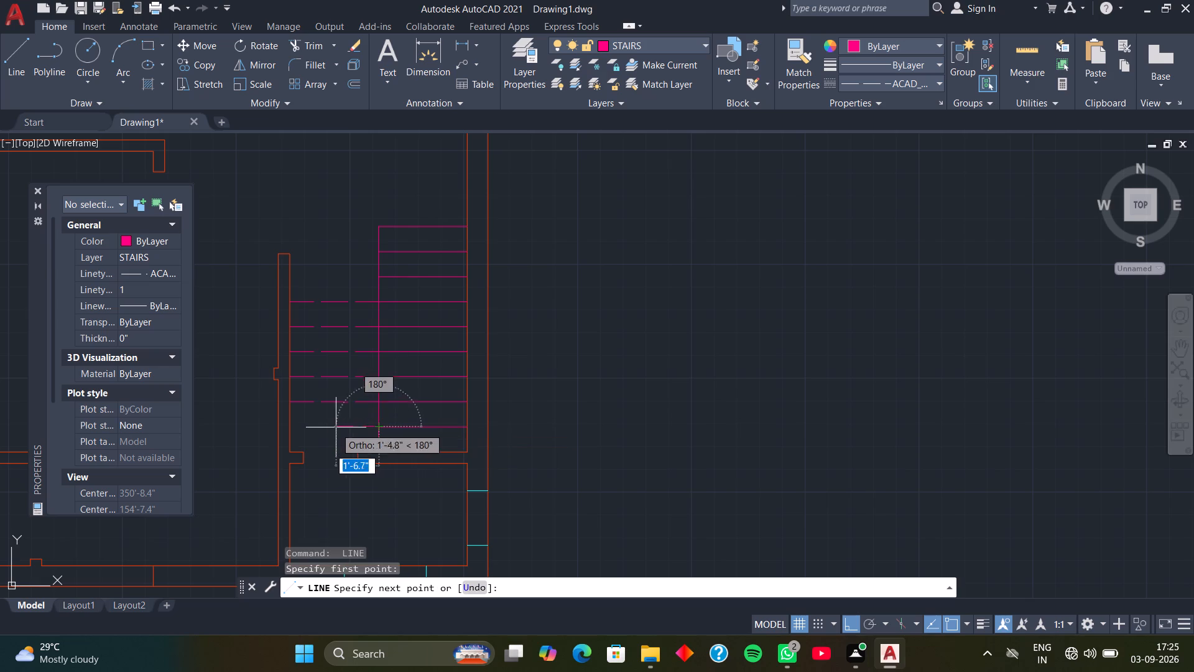
pyautogui.click(294, 427)
pyautogui.press('space')
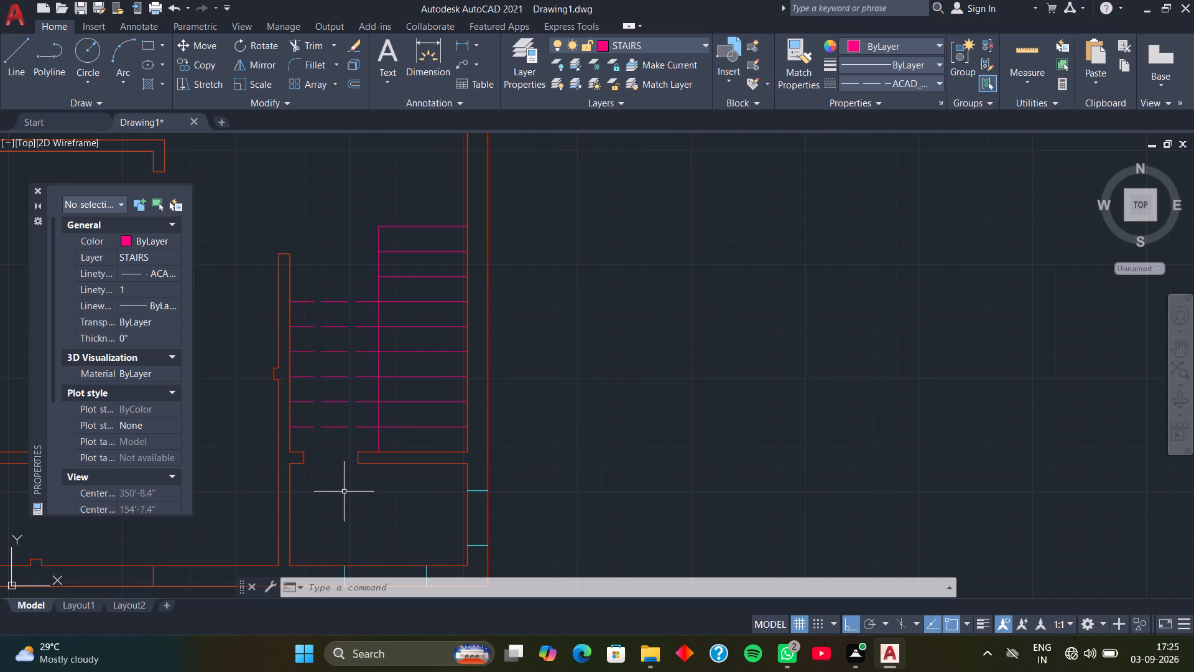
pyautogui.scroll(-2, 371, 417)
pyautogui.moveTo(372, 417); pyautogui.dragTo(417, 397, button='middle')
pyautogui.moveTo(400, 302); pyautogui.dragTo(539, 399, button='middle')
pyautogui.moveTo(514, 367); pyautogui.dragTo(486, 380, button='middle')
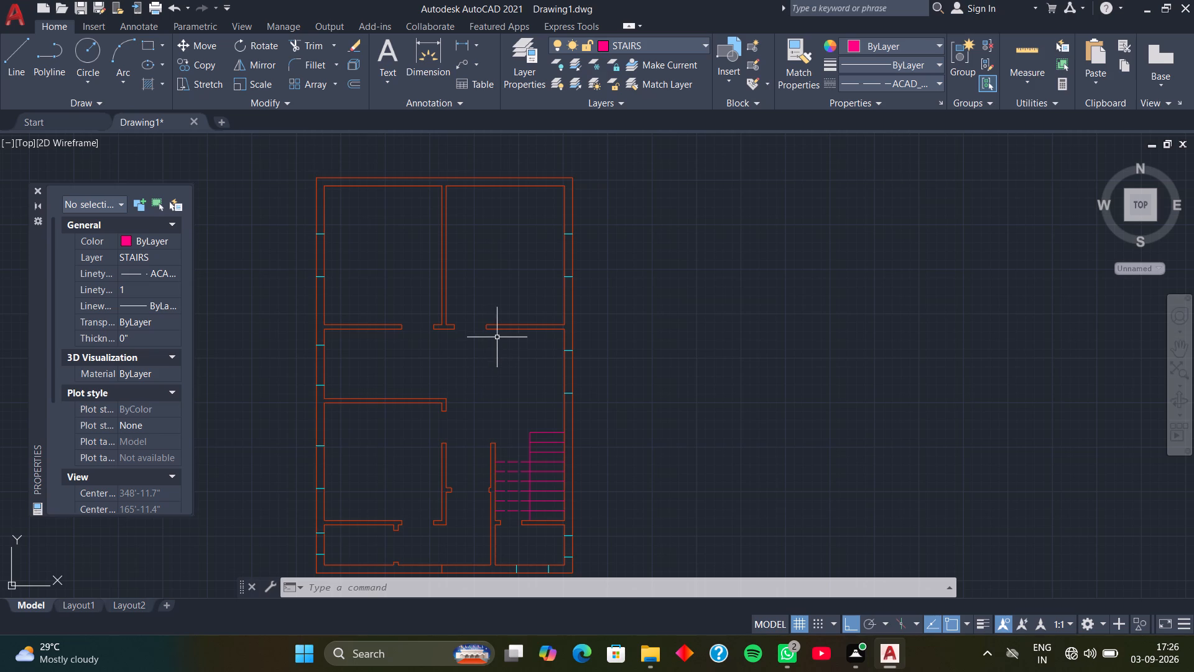
# Open the existing drawing GROUND FLOOR PLAN 3 from the Autocad folder.
pyautogui.click(16, 24)
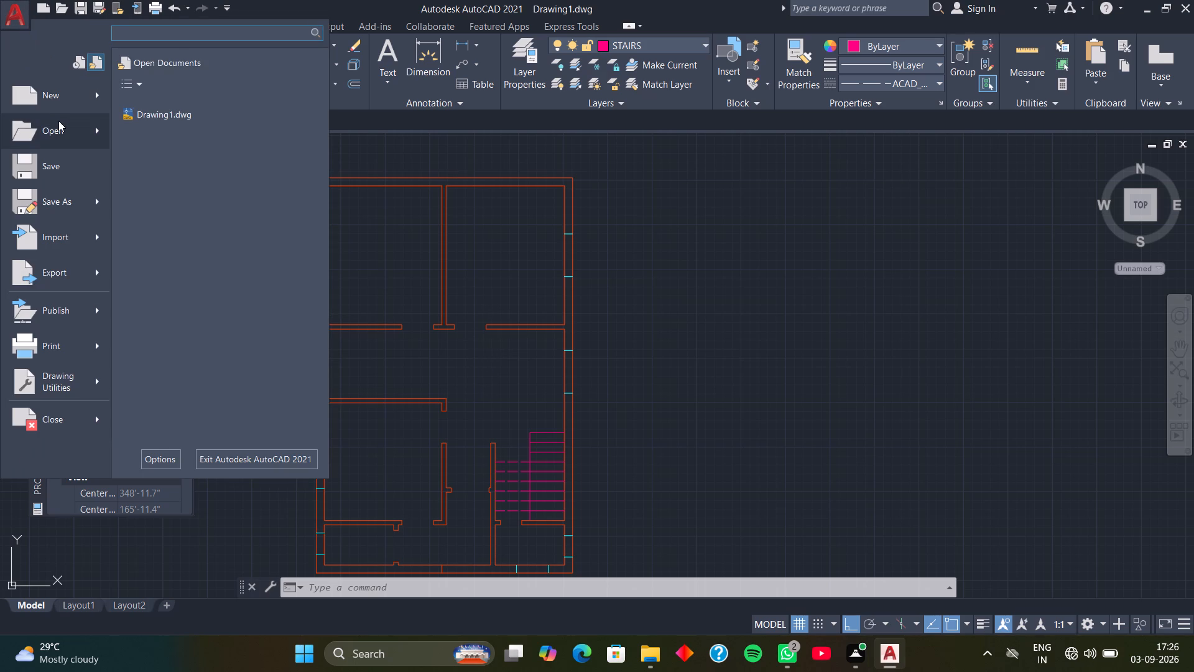
pyautogui.click(205, 111)
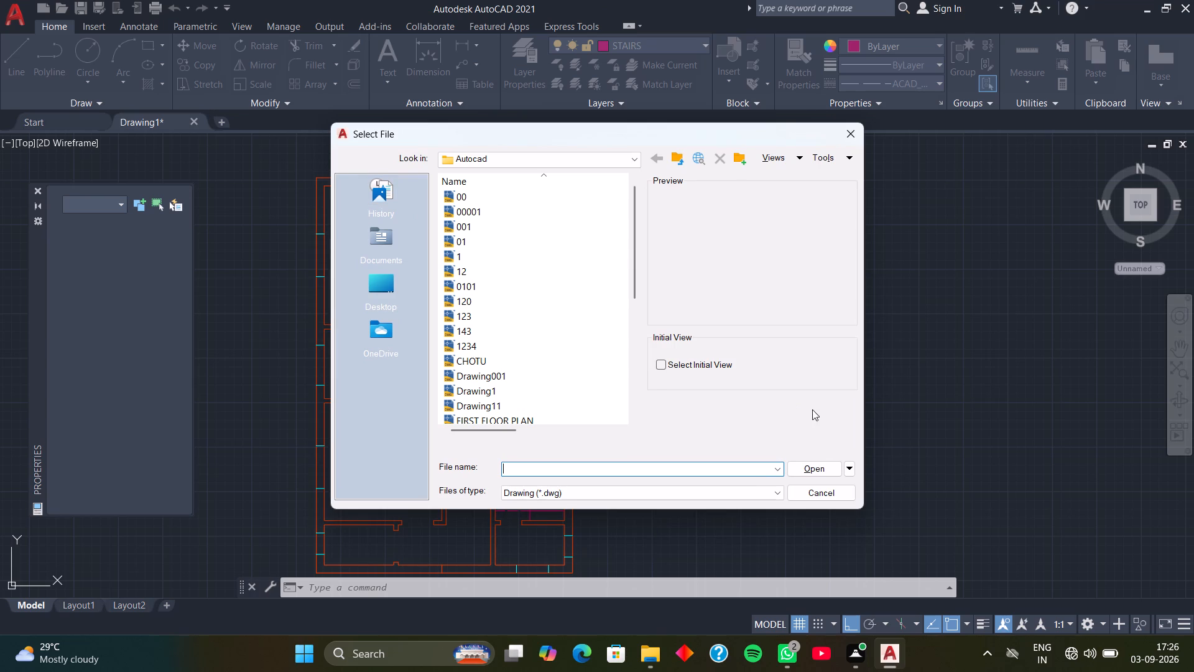
pyautogui.scroll(-3, 508, 324)
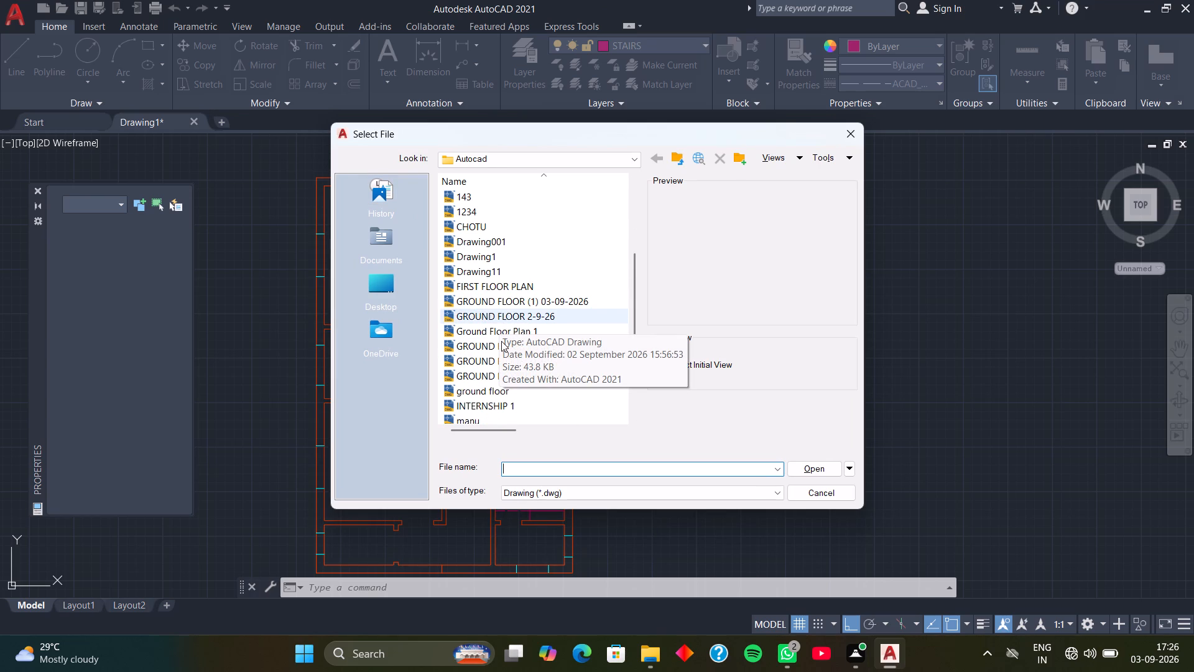
pyautogui.scroll(-1, 491, 344)
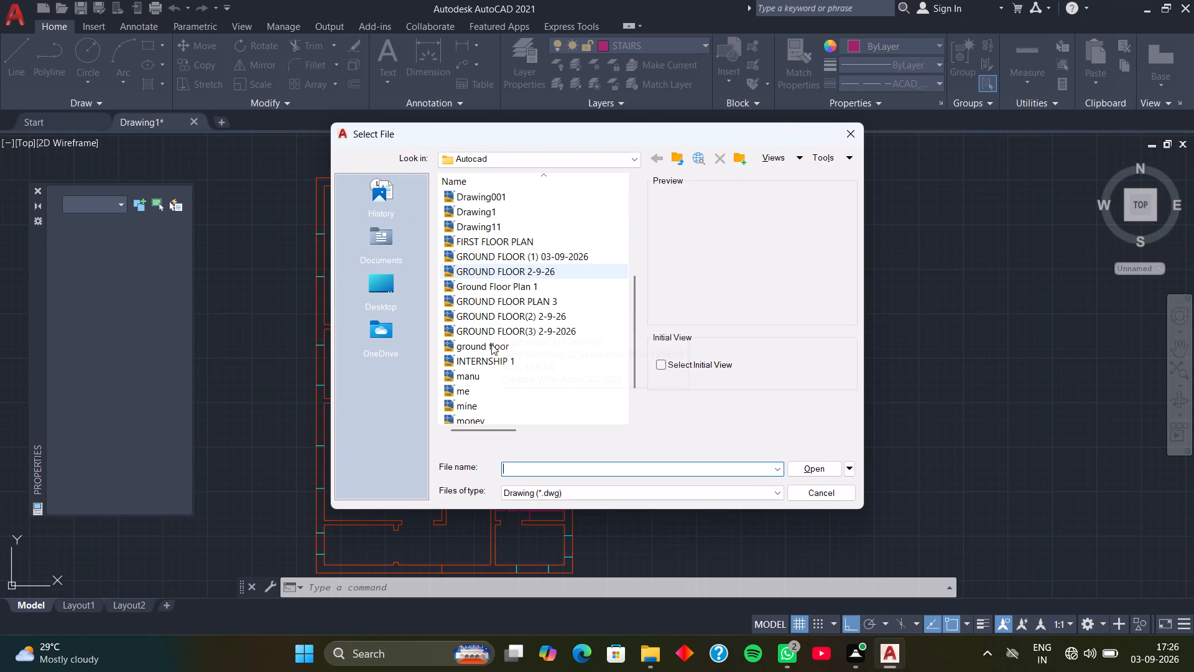
pyautogui.click(491, 307)
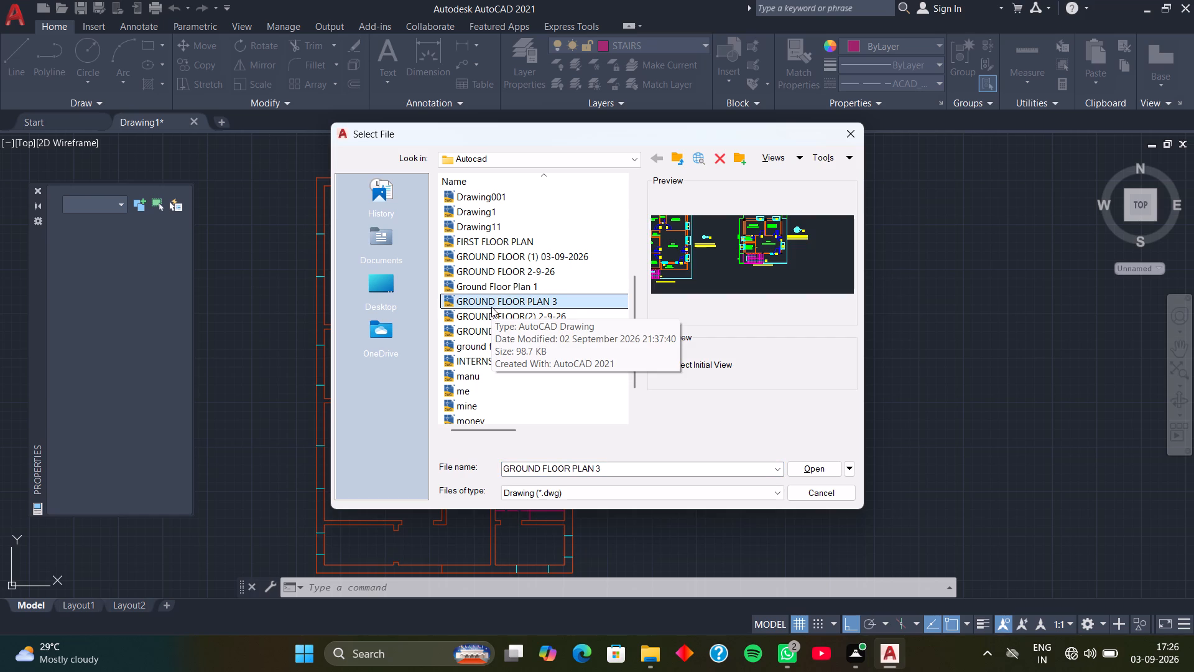
pyautogui.click(825, 469)
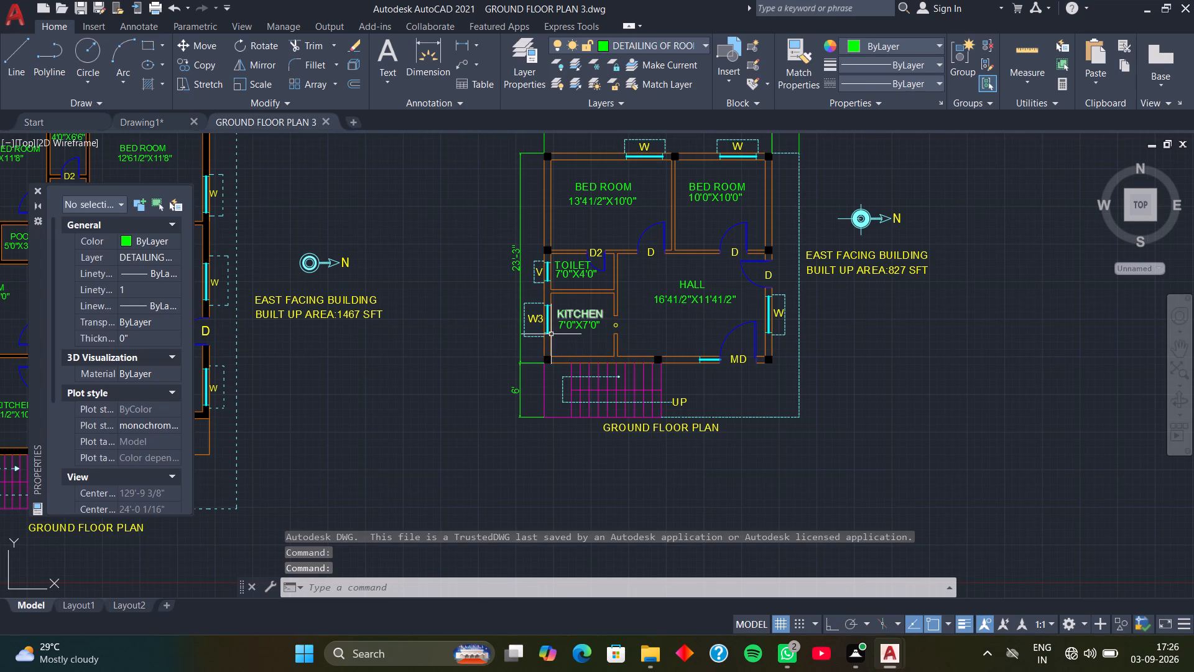
# Examine the ground floor plans in this drawing, including their doors, windows, room labels and stairs.
pyautogui.moveTo(551, 334); pyautogui.dragTo(685, 335, button='middle')
pyautogui.moveTo(607, 351); pyautogui.dragTo(735, 347, button='middle')
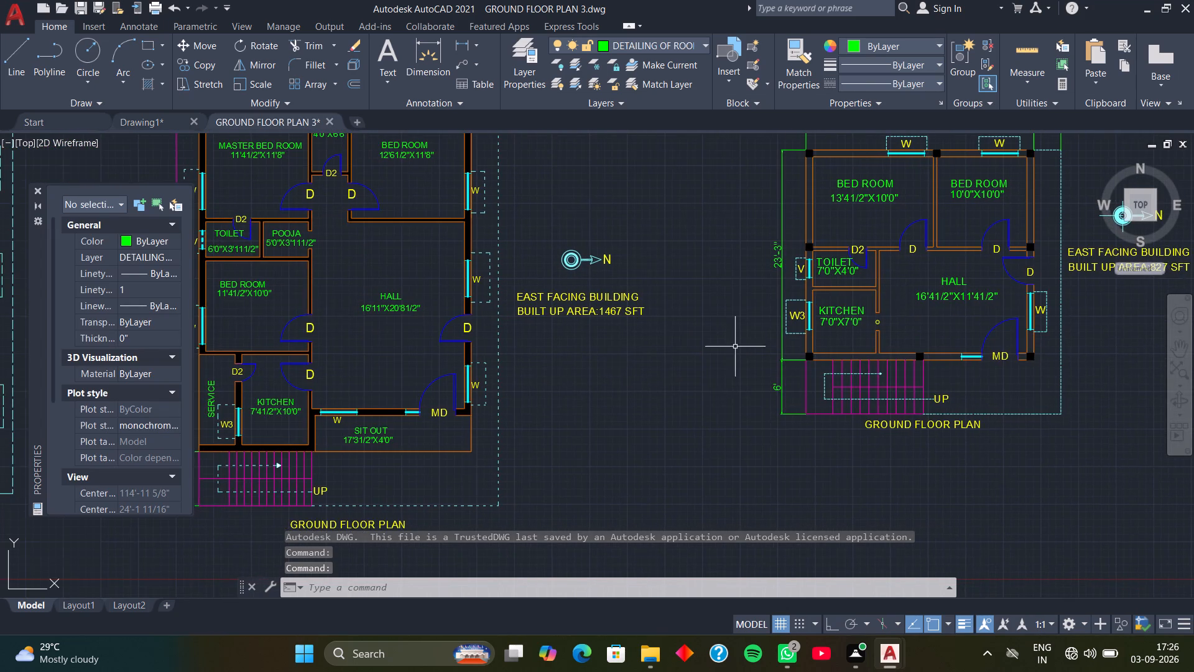
pyautogui.moveTo(658, 348); pyautogui.dragTo(744, 368, button='middle')
pyautogui.moveTo(734, 370); pyautogui.dragTo(534, 407, button='middle')
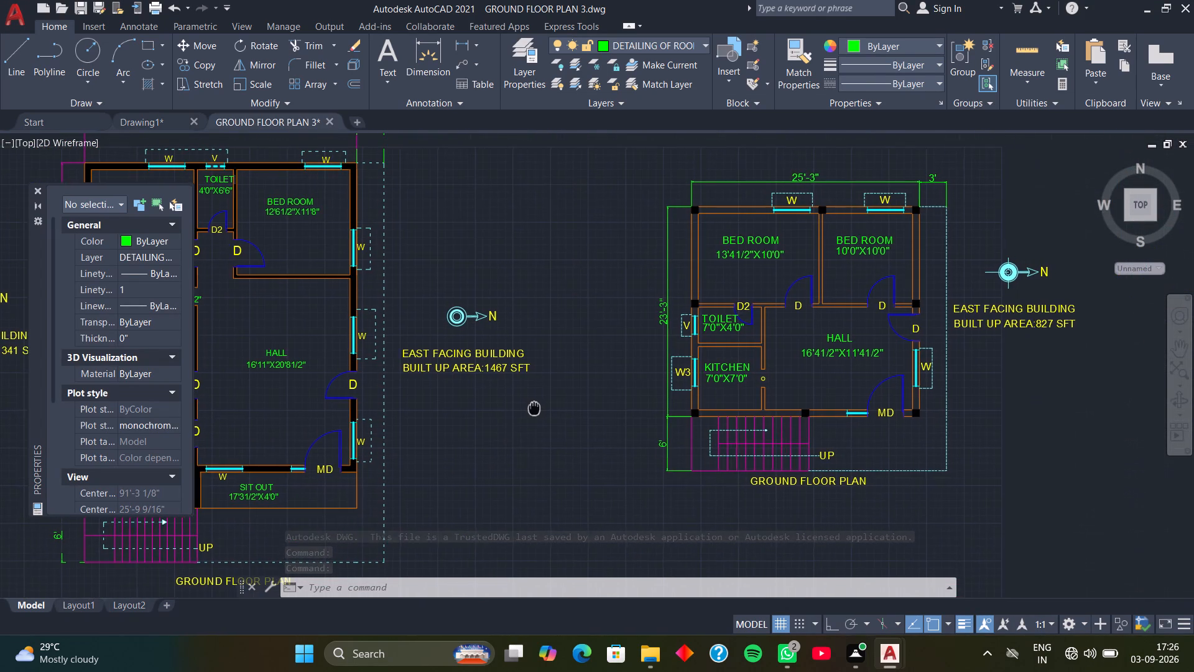
pyautogui.moveTo(534, 407); pyautogui.dragTo(626, 387, button='middle')
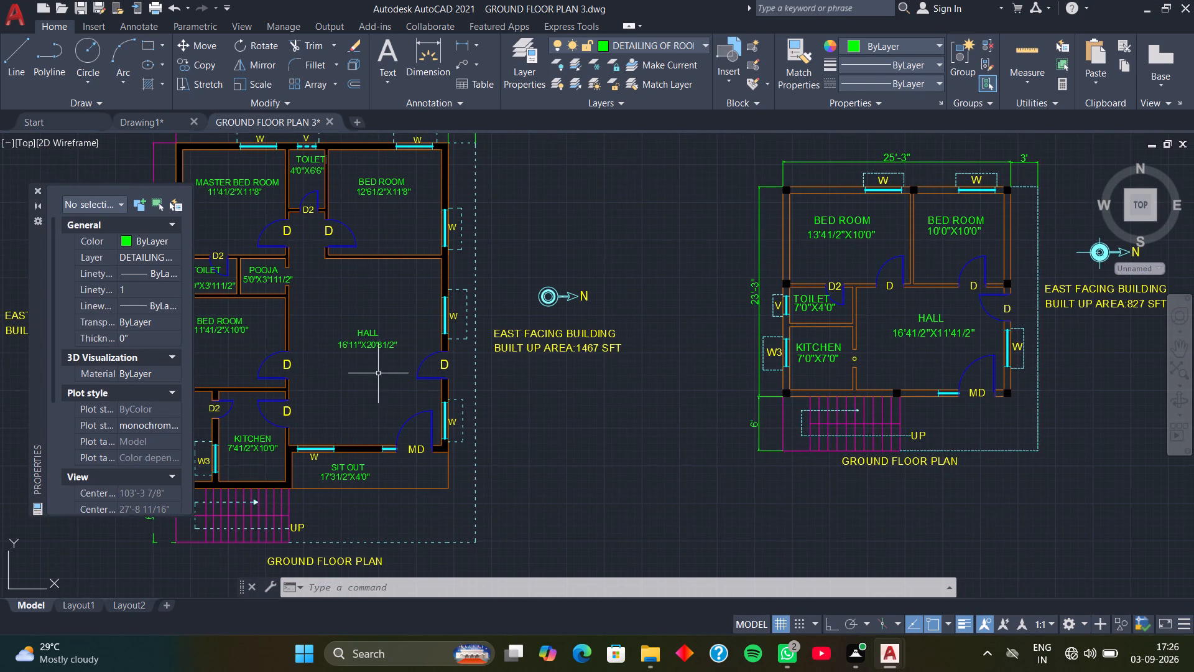
pyautogui.moveTo(451, 373); pyautogui.dragTo(873, 296, button='middle')
pyautogui.moveTo(499, 234); pyautogui.dragTo(599, 290, button='middle')
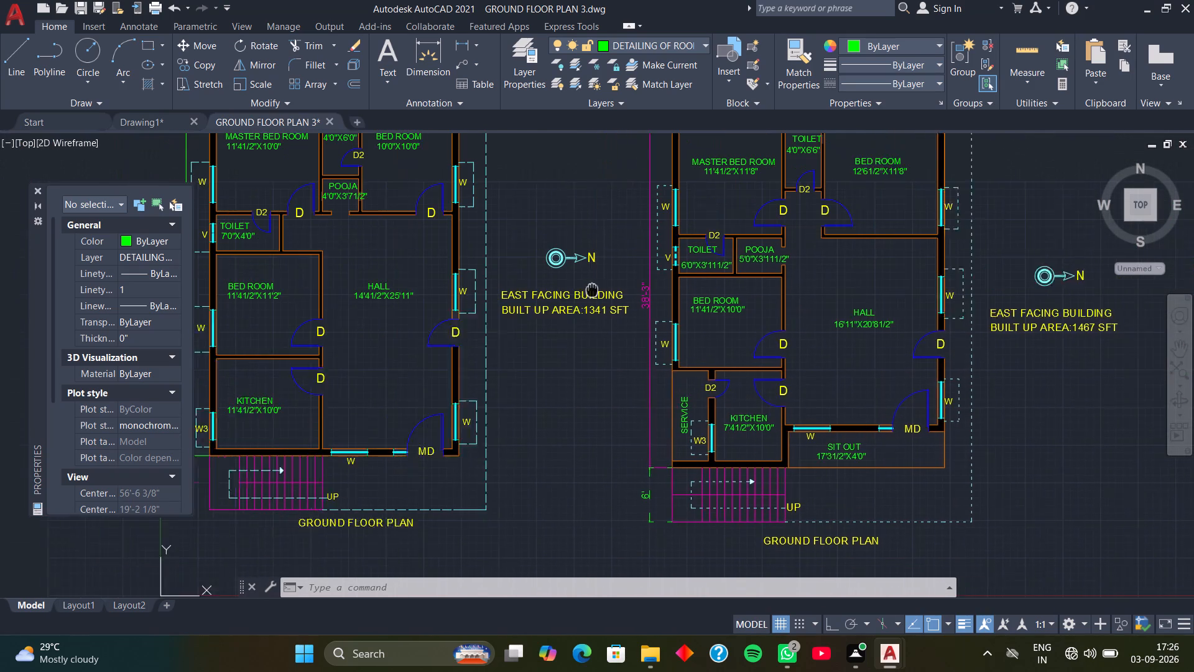
pyautogui.moveTo(599, 290); pyautogui.dragTo(637, 290, button='middle')
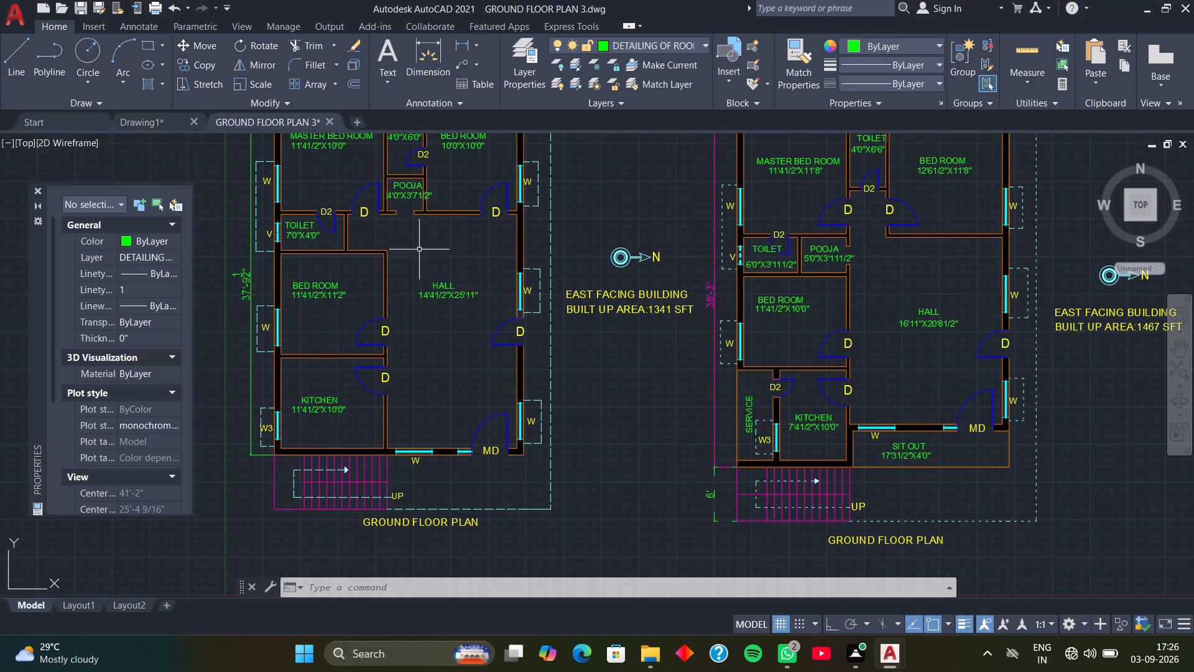
# Open the existing drawing GROUND FLOOR(3) 2-9-2026 from the Autocad folder.
pyautogui.click(4, 12)
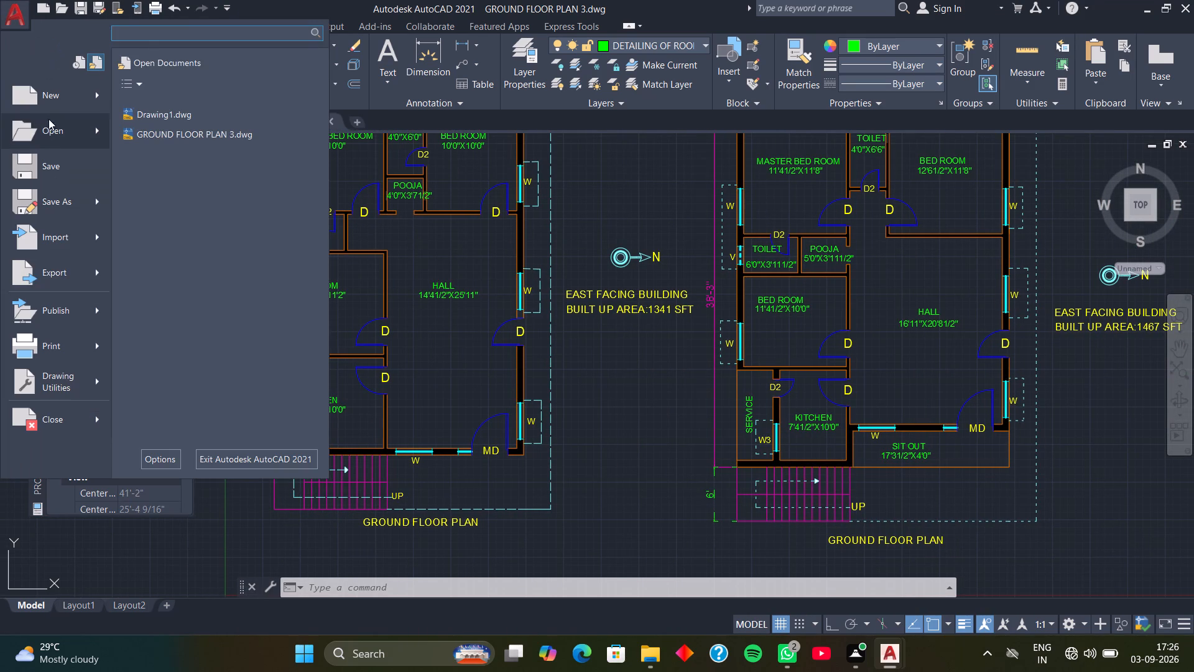
pyautogui.click(165, 116)
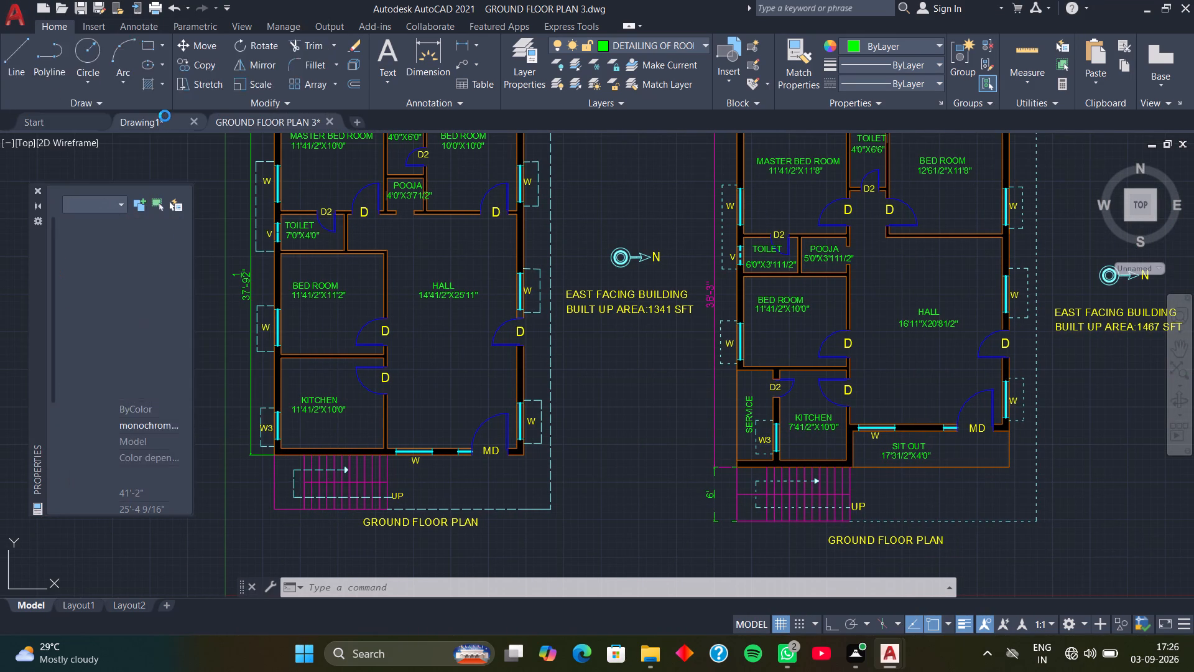
pyautogui.scroll(-1, 559, 343)
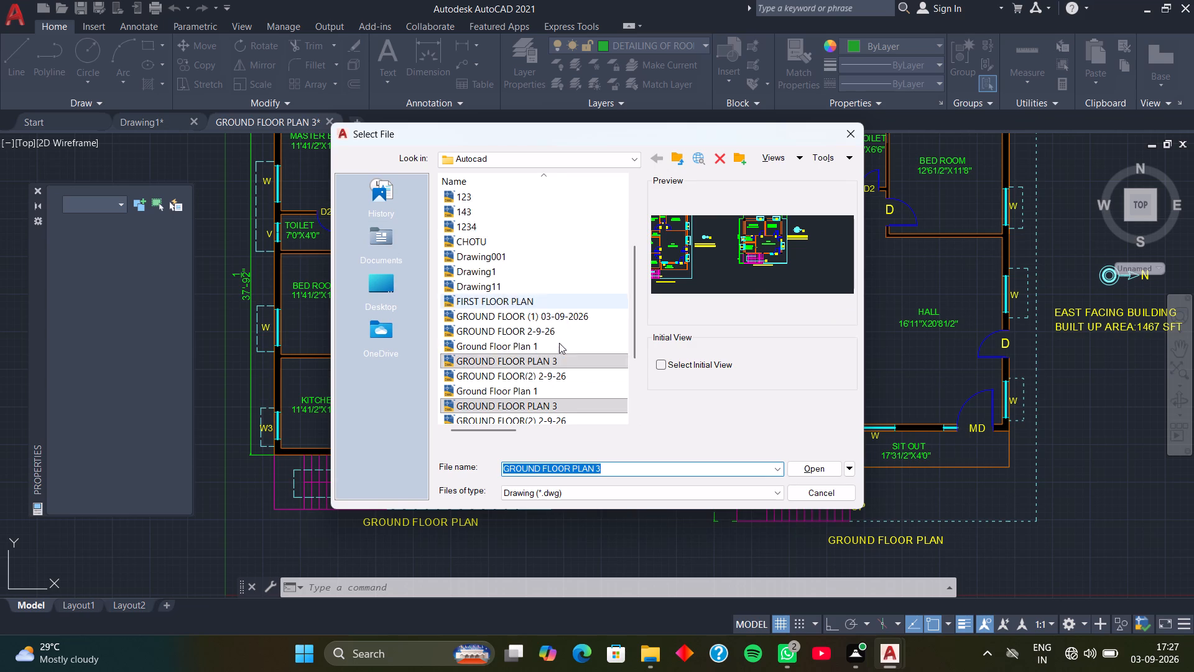
pyautogui.scroll(-1, 559, 343)
pyautogui.click(556, 343)
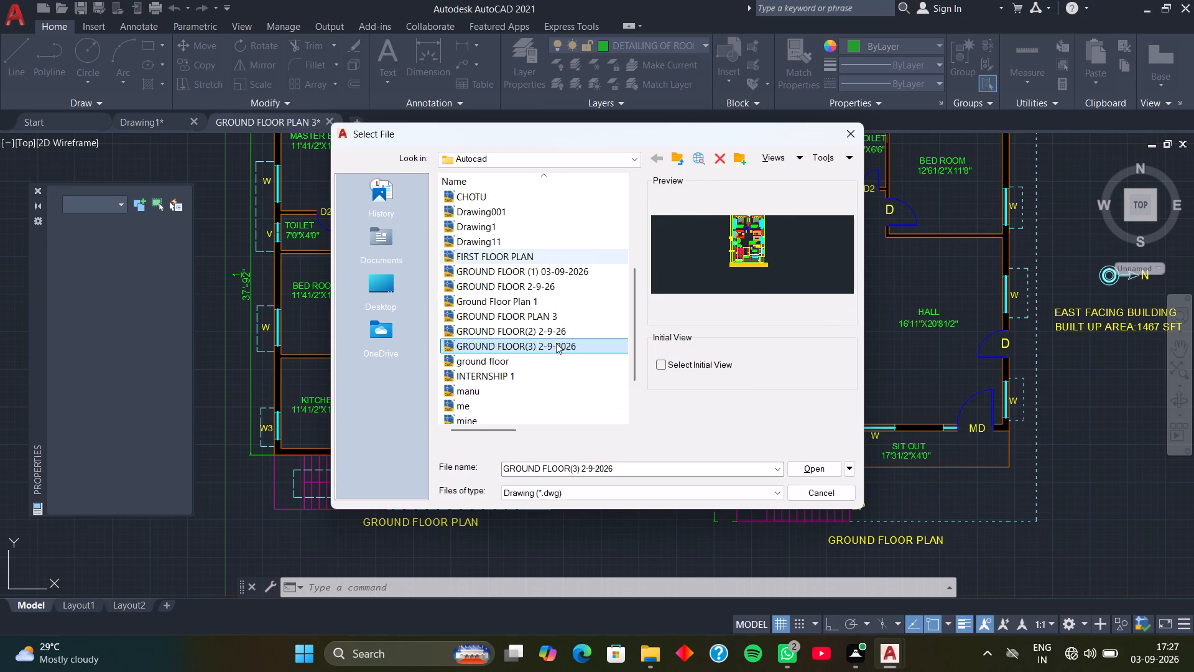
pyautogui.click(813, 464)
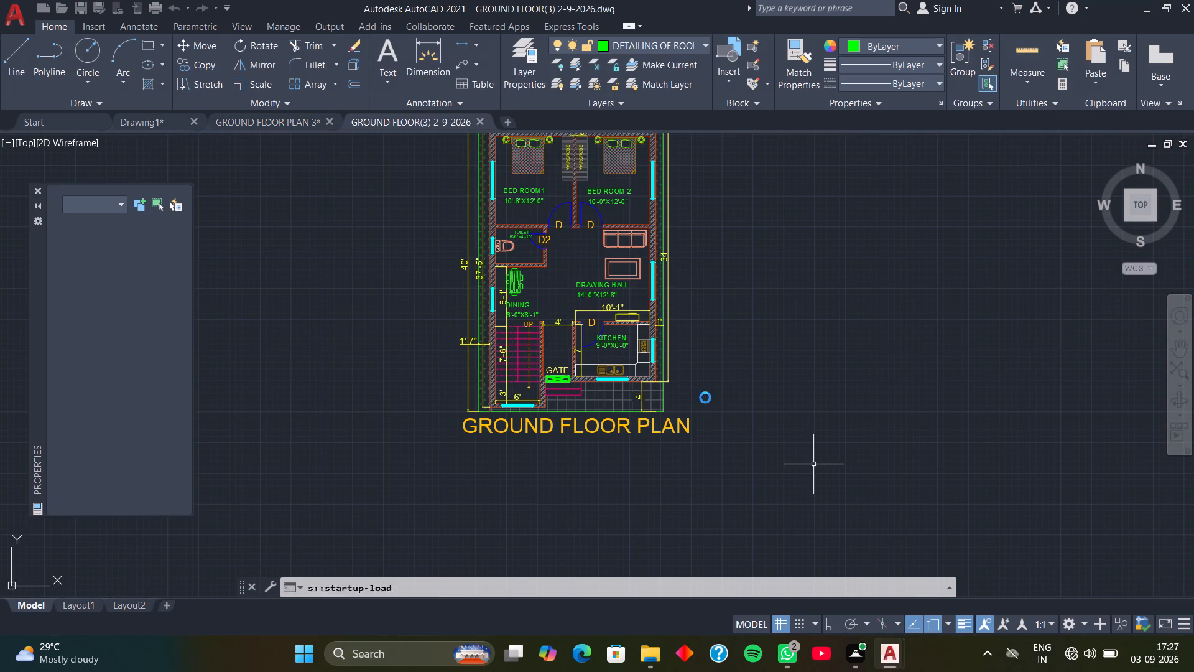
# Select both bedroom doors, the Bed Room 1 door's D label, the D2 label, the toilet fixture and the kitchen door.
pyautogui.moveTo(556, 283); pyautogui.dragTo(545, 375, button='middle')
pyautogui.scroll(2, 546, 349)
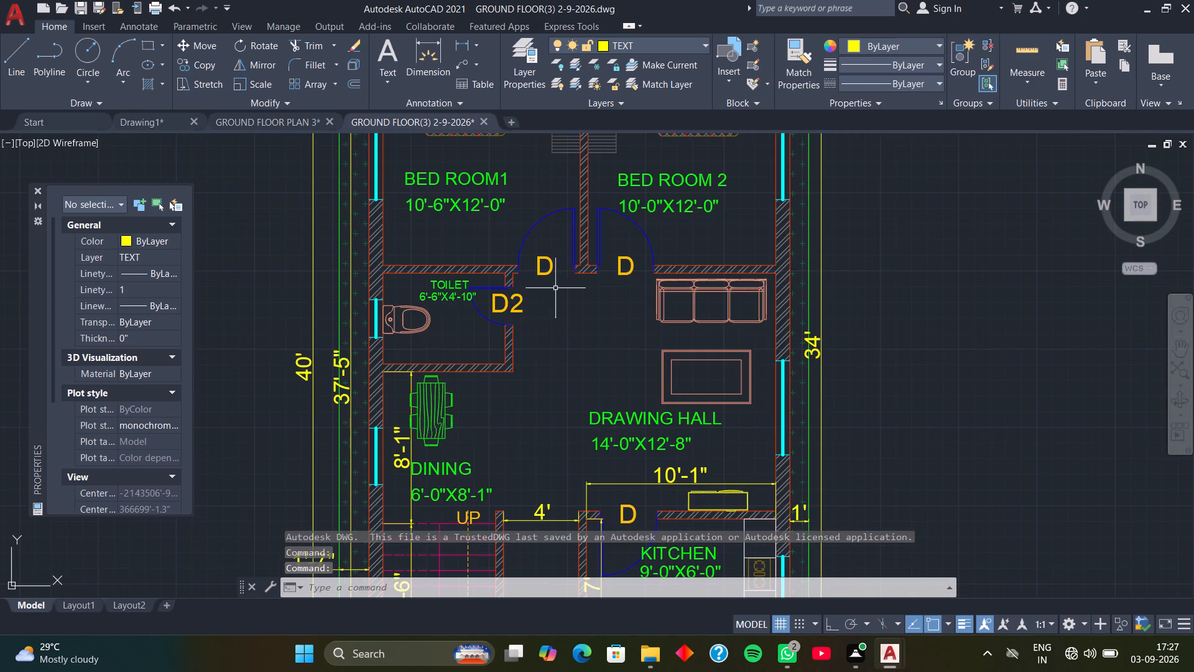
pyautogui.click(562, 209)
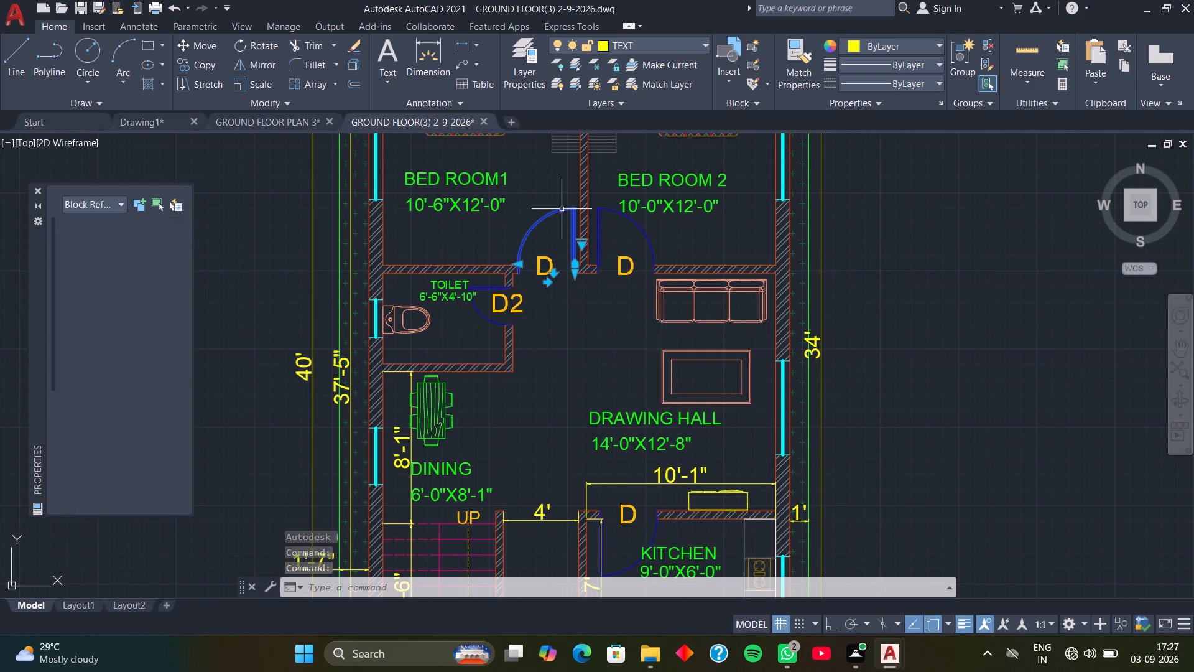
pyautogui.click(600, 219)
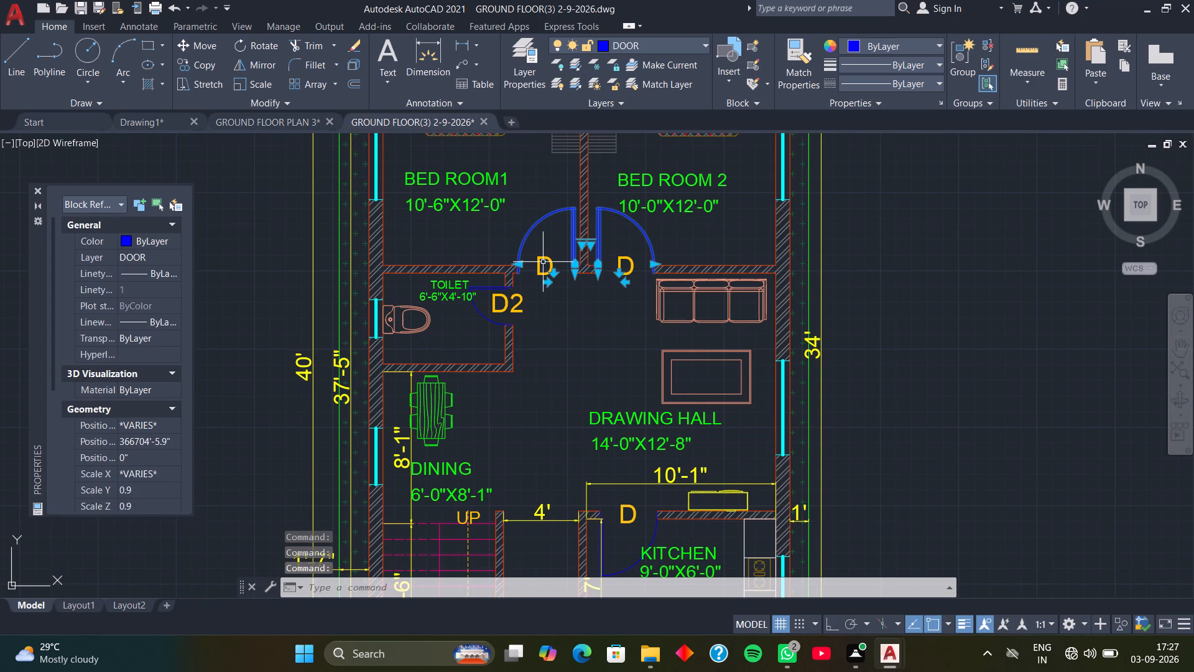
pyautogui.click(543, 262)
pyautogui.click(540, 270)
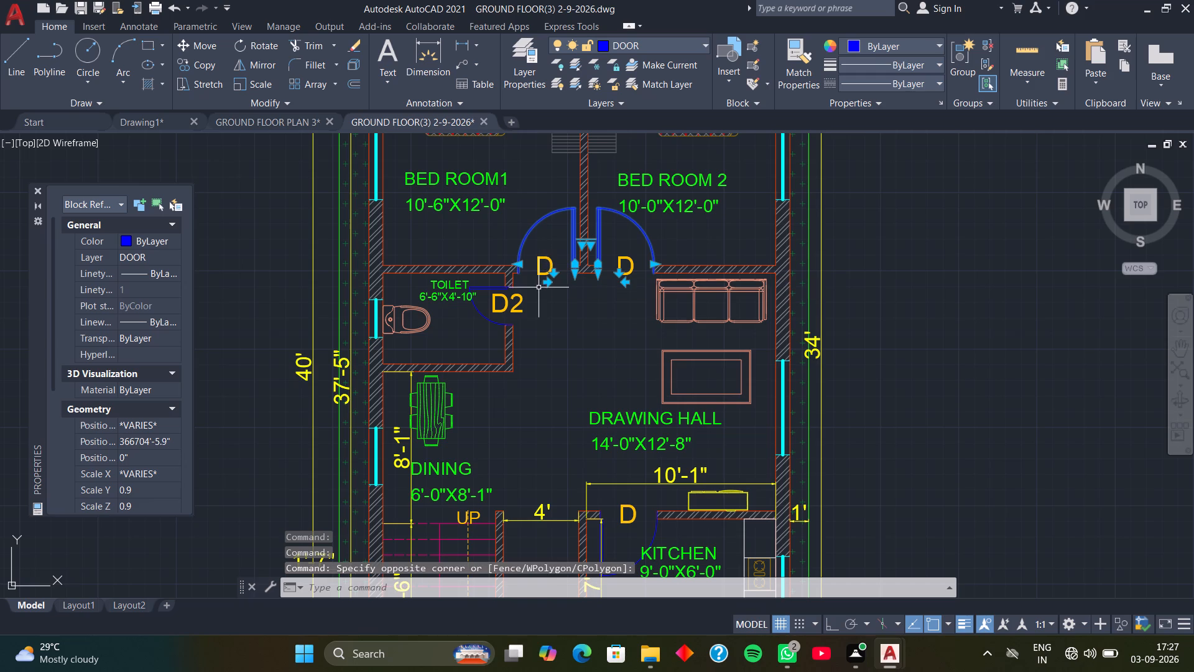
pyautogui.click(539, 261)
pyautogui.click(520, 305)
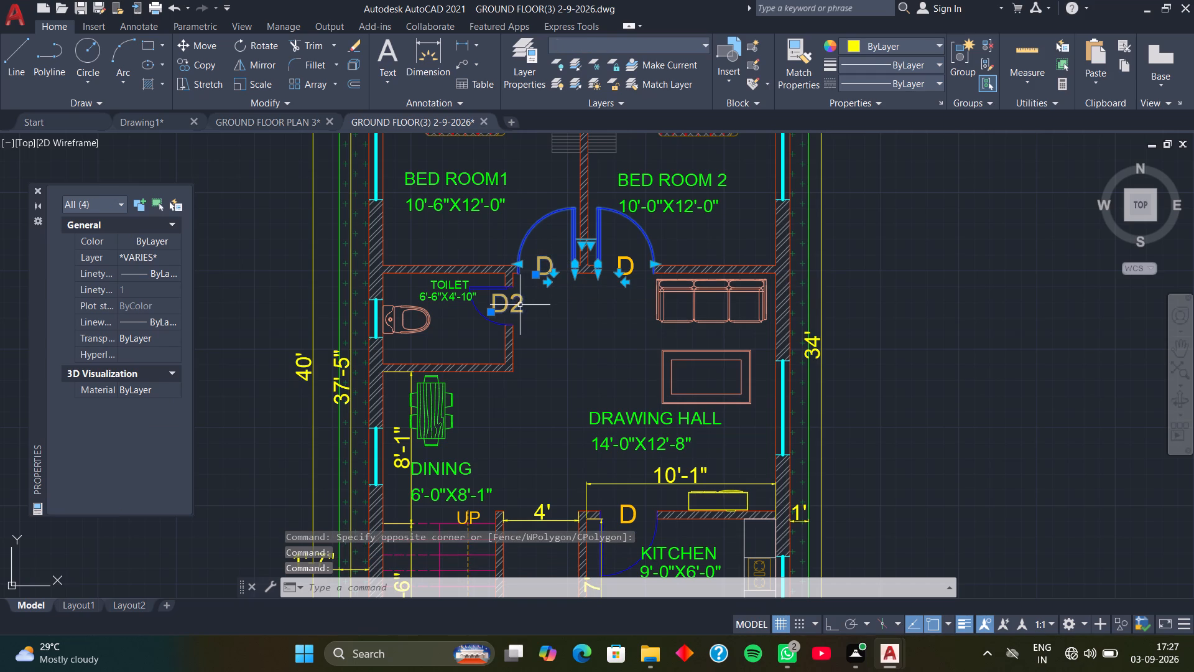
pyautogui.click(420, 326)
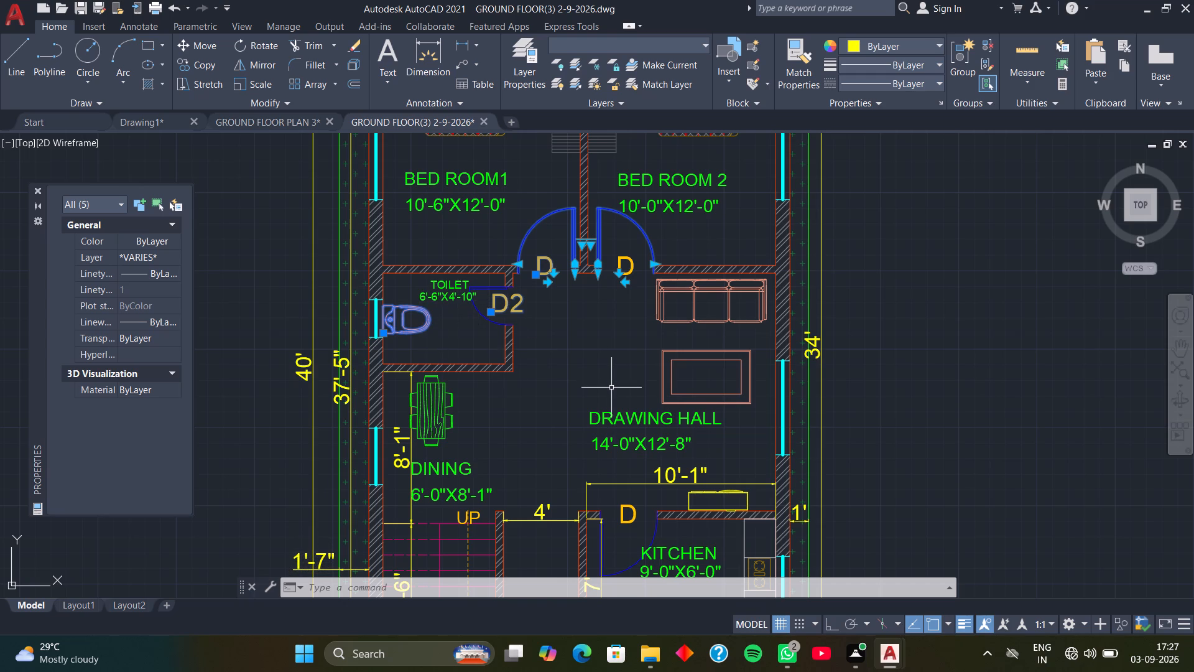
pyautogui.scroll(-1, 611, 388)
pyautogui.moveTo(613, 393); pyautogui.dragTo(567, 286, button='middle')
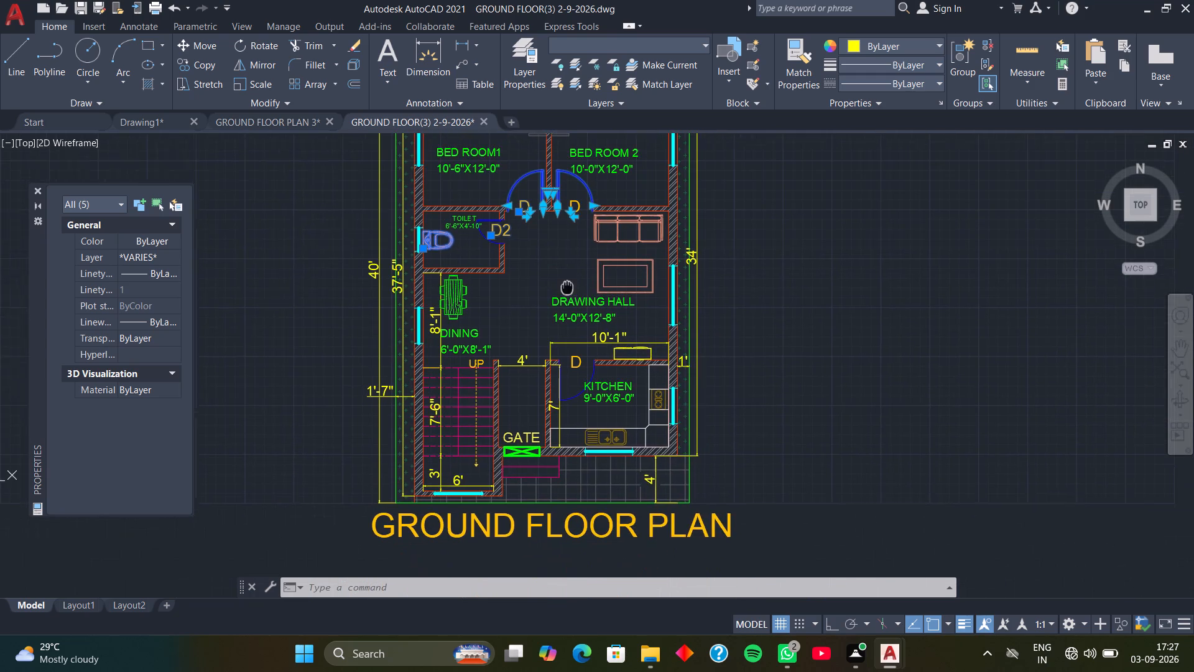
pyautogui.scroll(2, 583, 420)
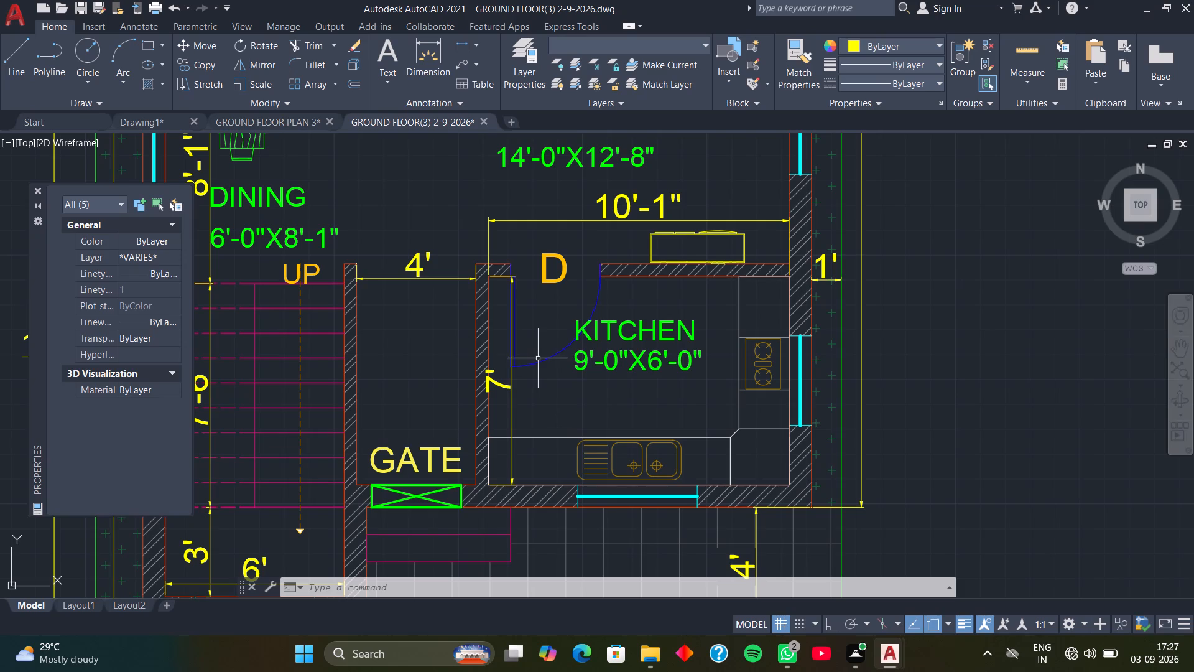
pyautogui.click(542, 359)
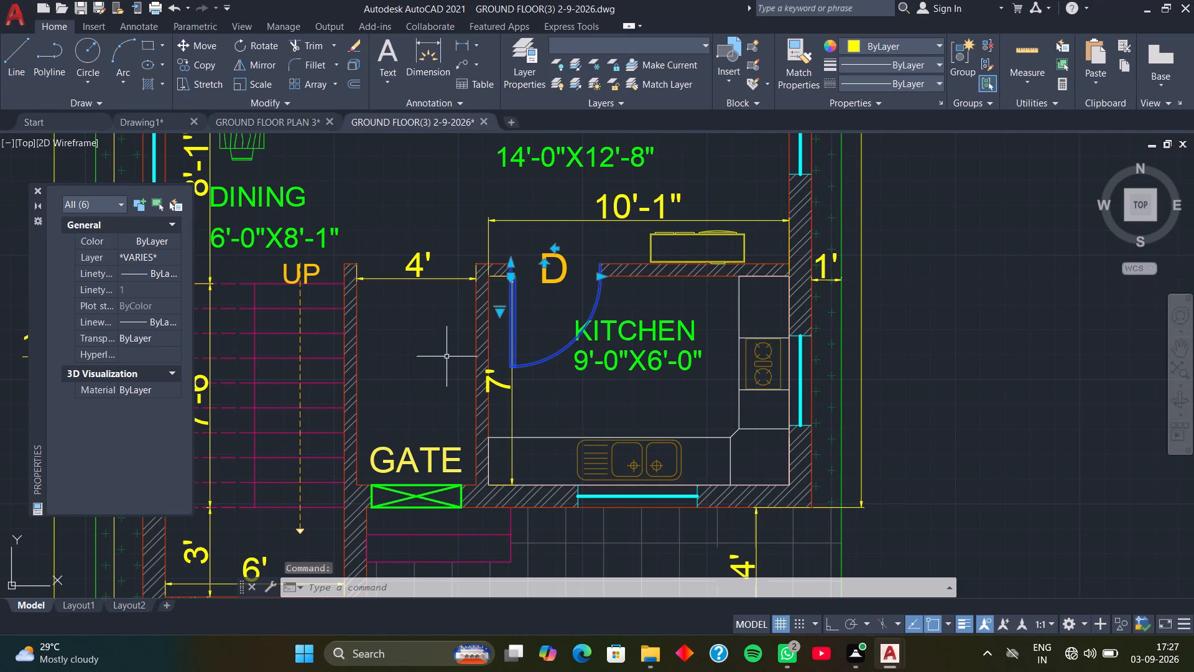
# Add the dining table, the Bed Room 1 bed and both wardrobes with their labels to the selection and copy everything to the clipboard.
pyautogui.scroll(-1, 441, 359)
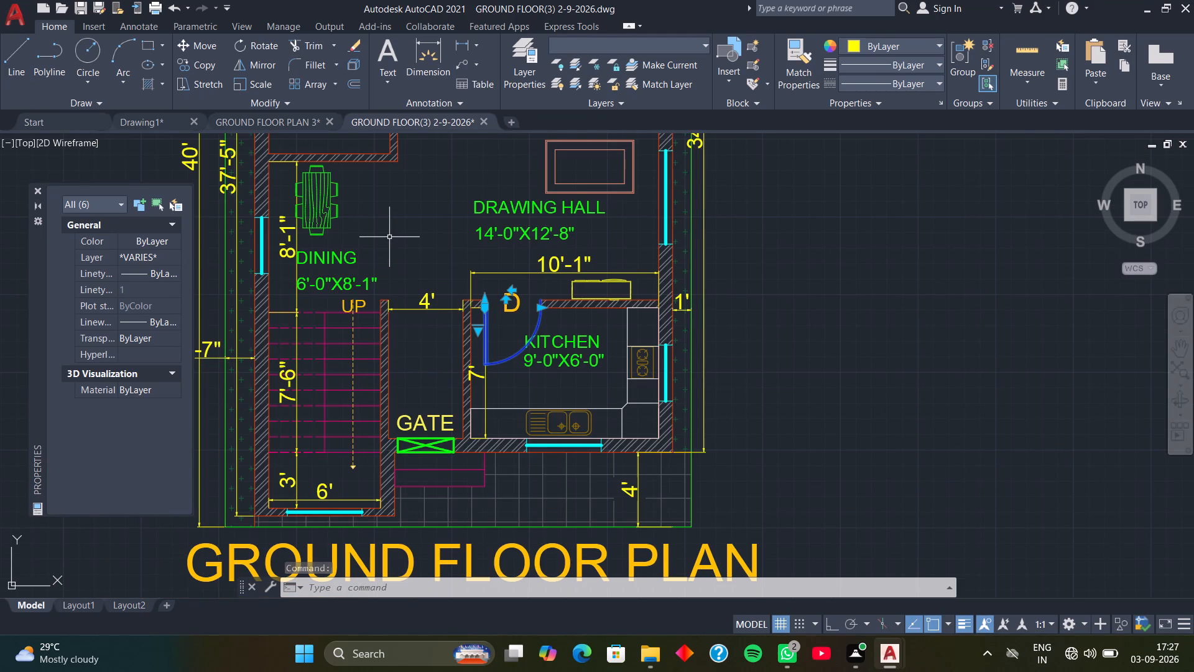
pyautogui.scroll(-1, 389, 237)
pyautogui.moveTo(389, 237); pyautogui.dragTo(396, 393, button='middle')
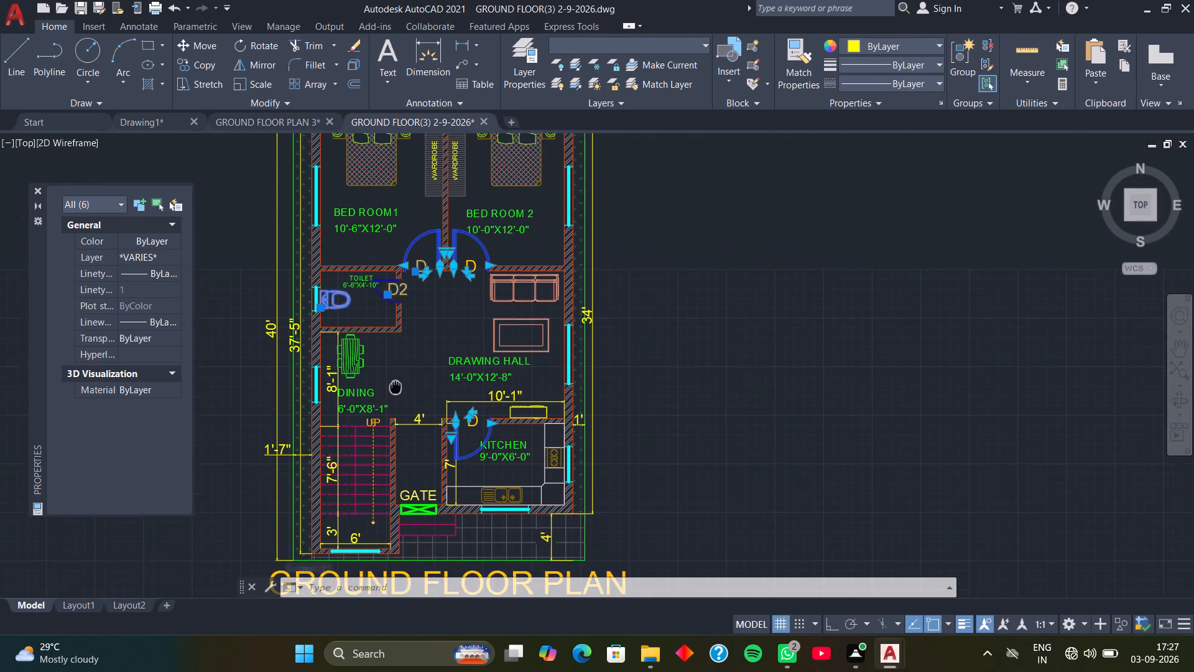
pyautogui.moveTo(396, 393); pyautogui.dragTo(396, 397, button='middle')
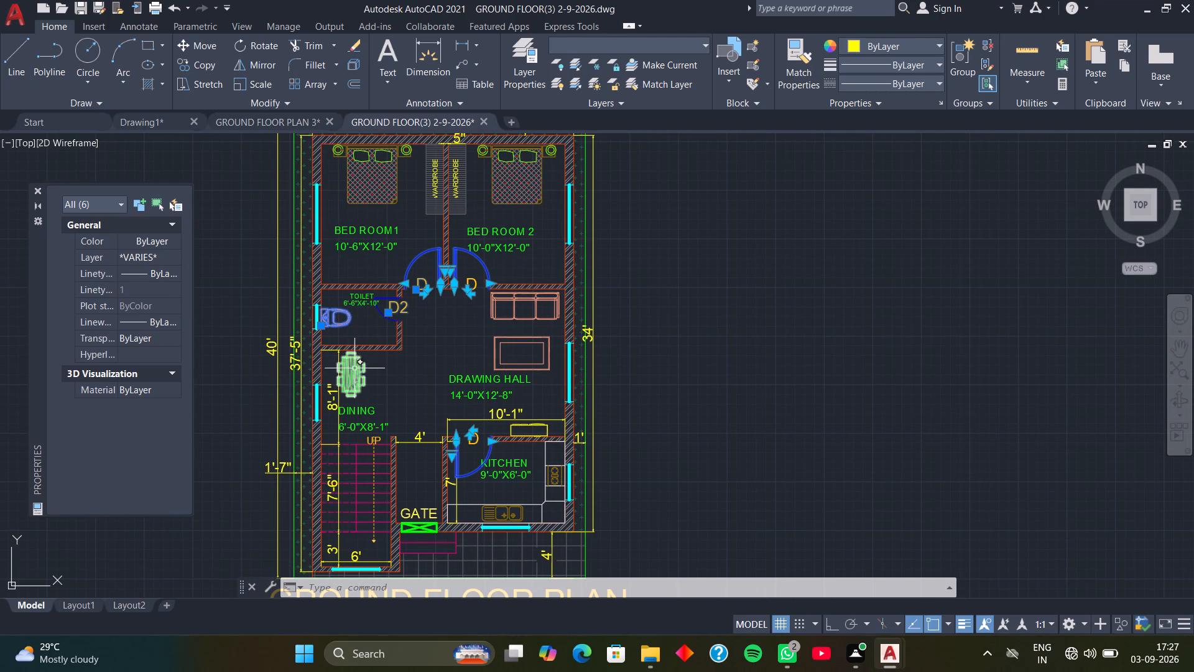
pyautogui.click(354, 368)
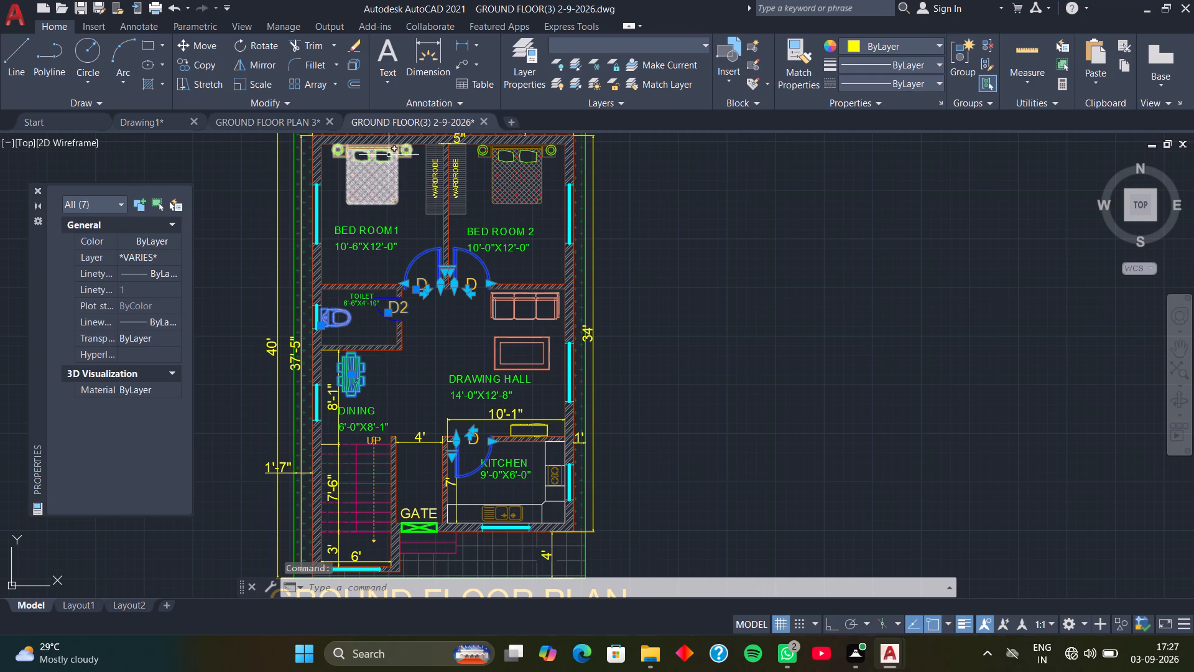
pyautogui.click(391, 176)
pyautogui.moveTo(391, 176); pyautogui.dragTo(389, 256, button='middle')
pyautogui.scroll(1, 411, 222)
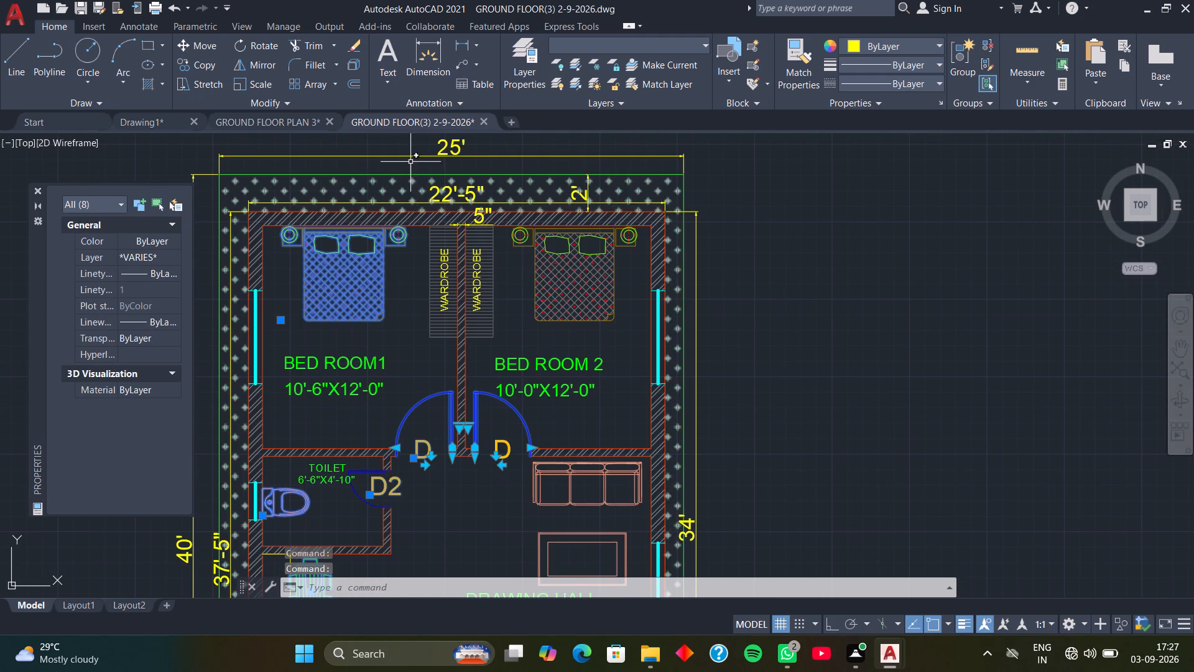
pyautogui.click(410, 162)
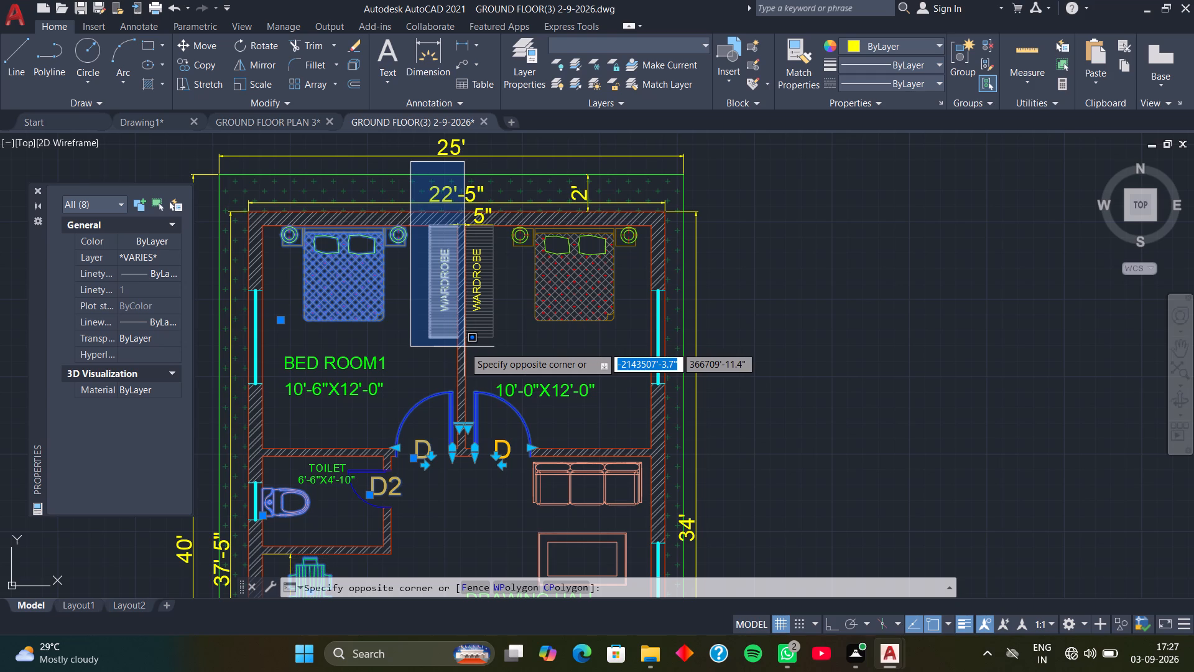
pyautogui.click(464, 347)
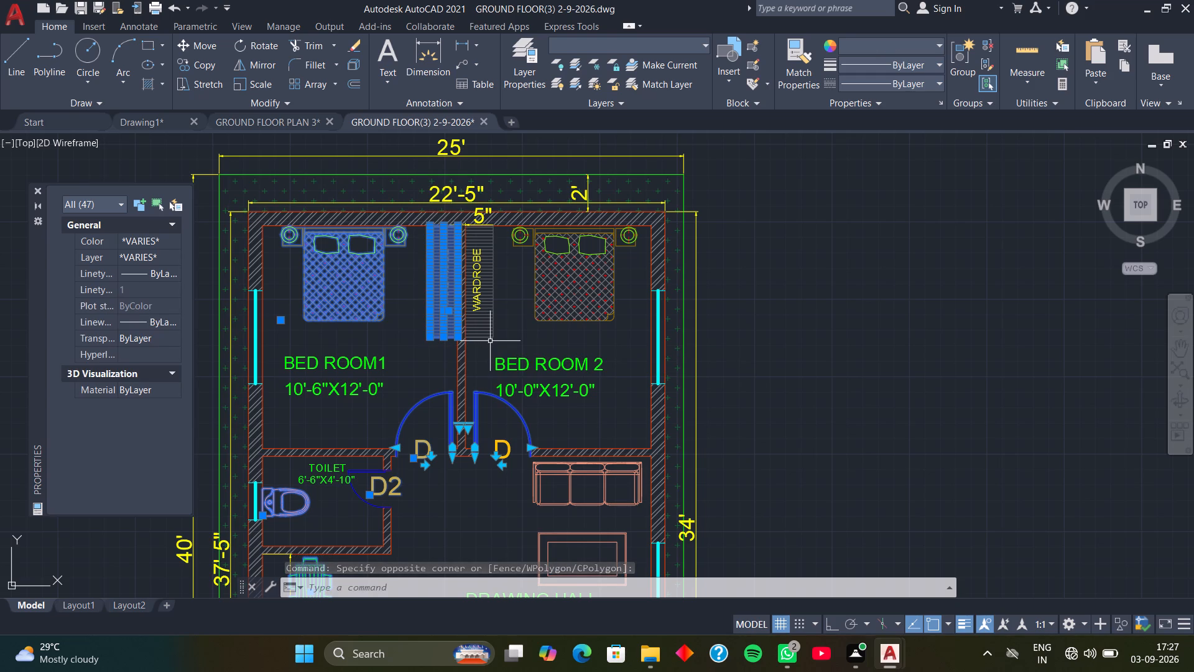
pyautogui.scroll(-1, 490, 341)
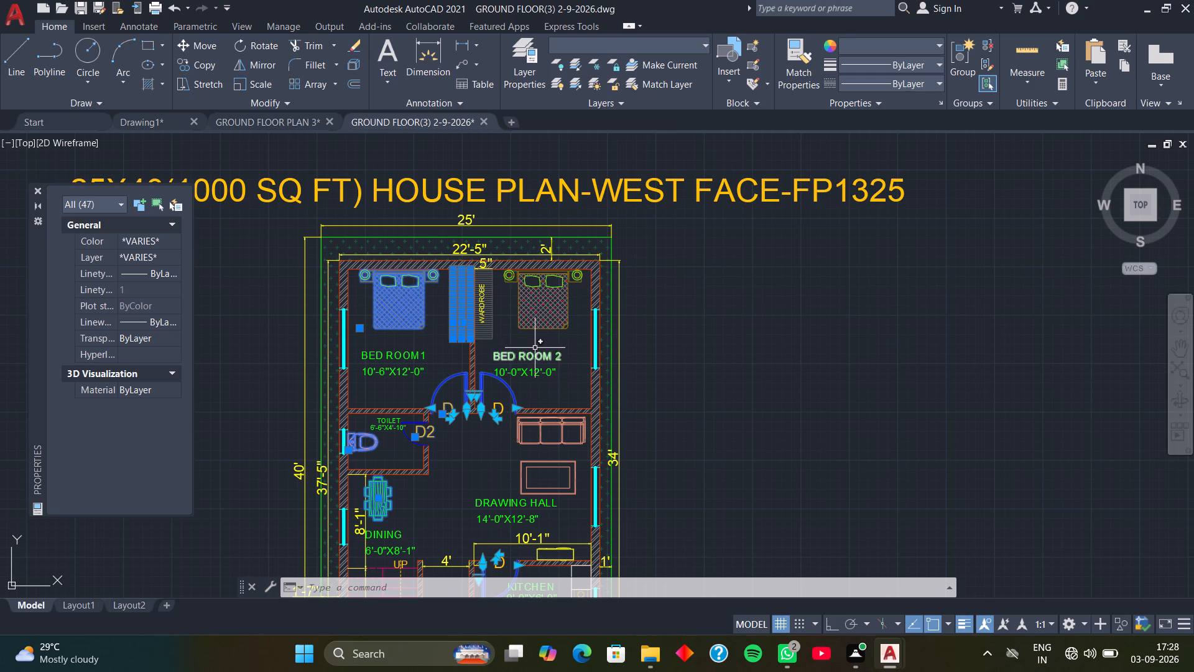
pyautogui.scroll(2, 447, 243)
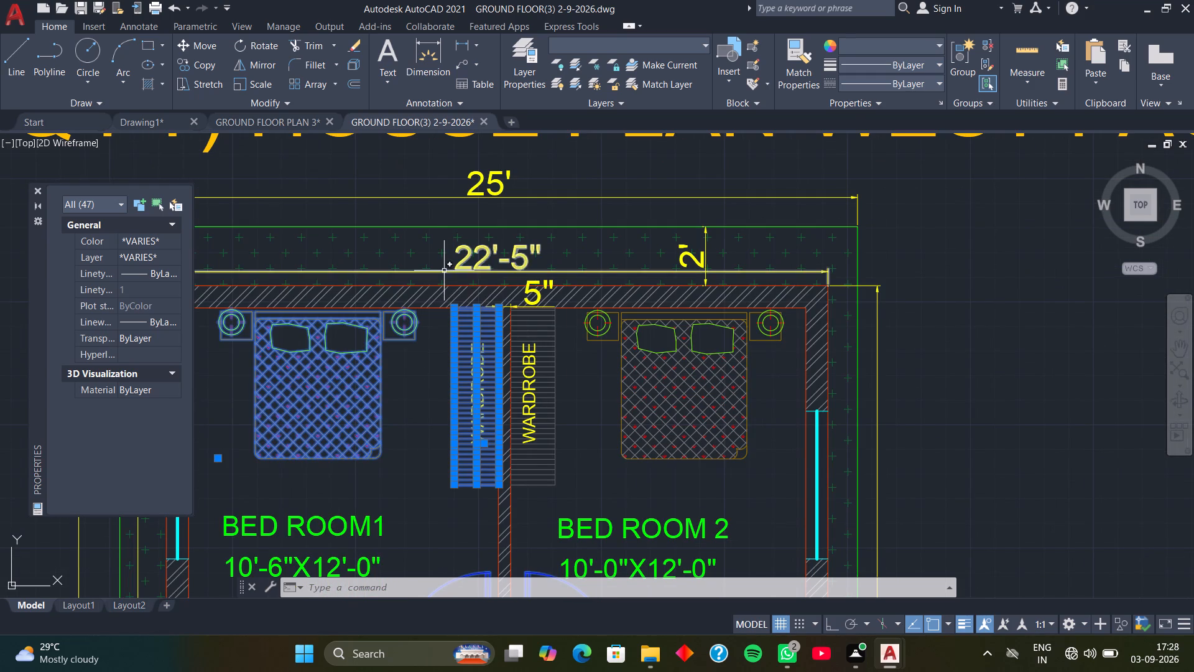
pyautogui.click(441, 276)
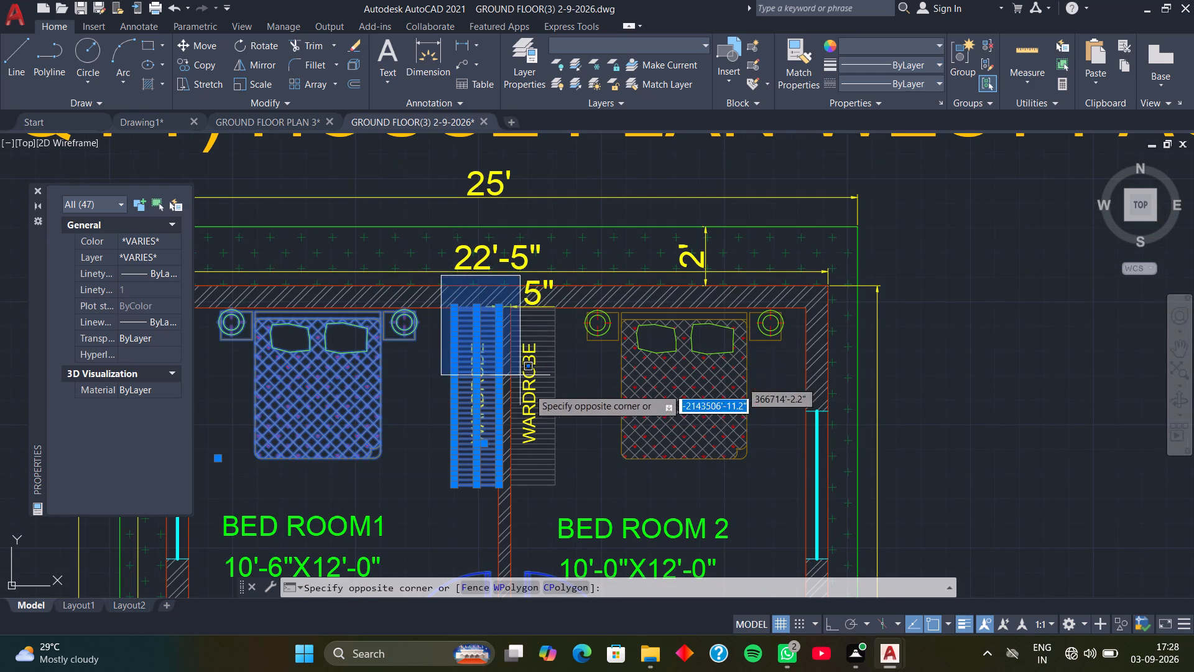
pyautogui.click(573, 505)
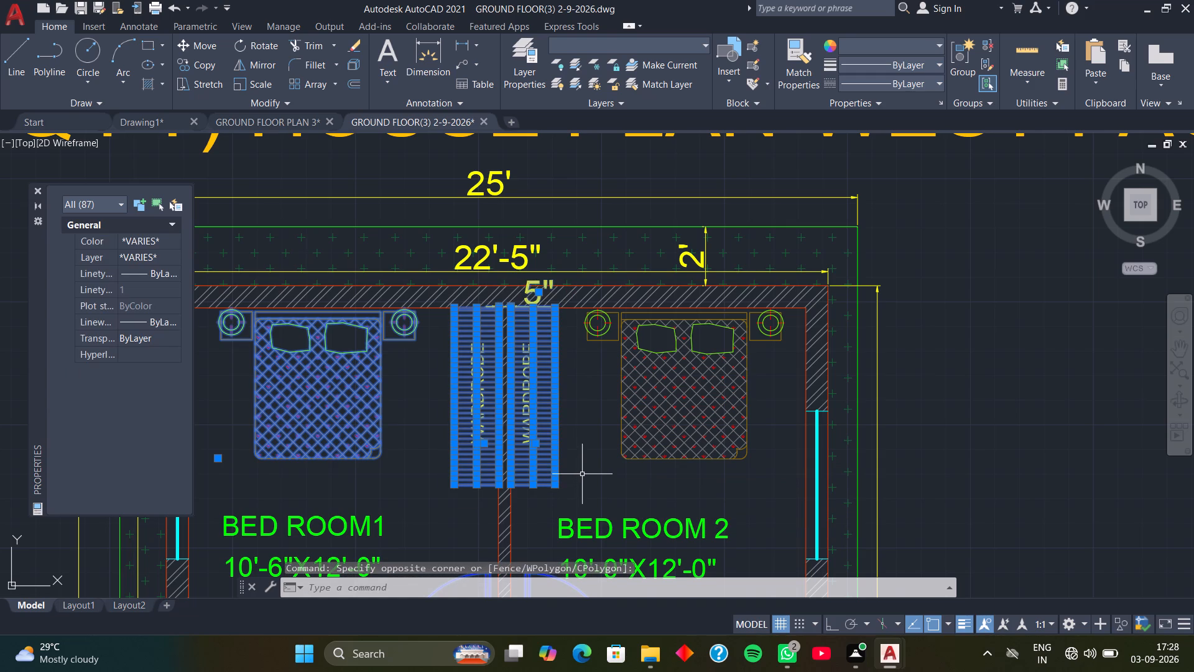
pyautogui.hotkey('ctrl', 'c')
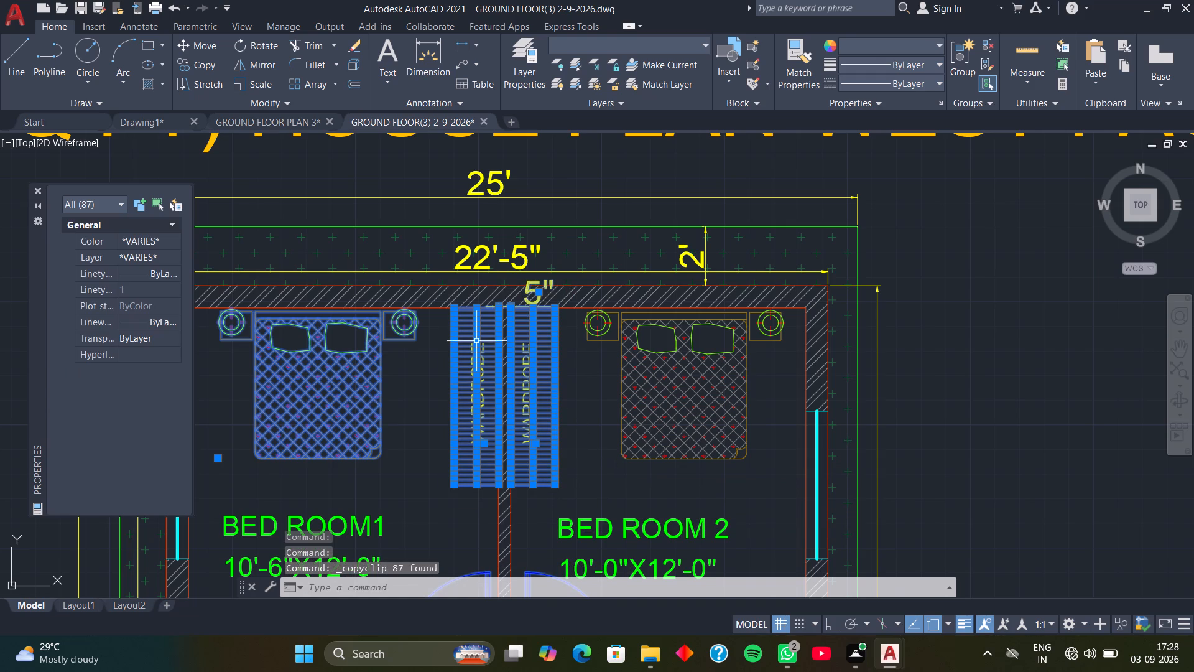
pyautogui.press('Escape')
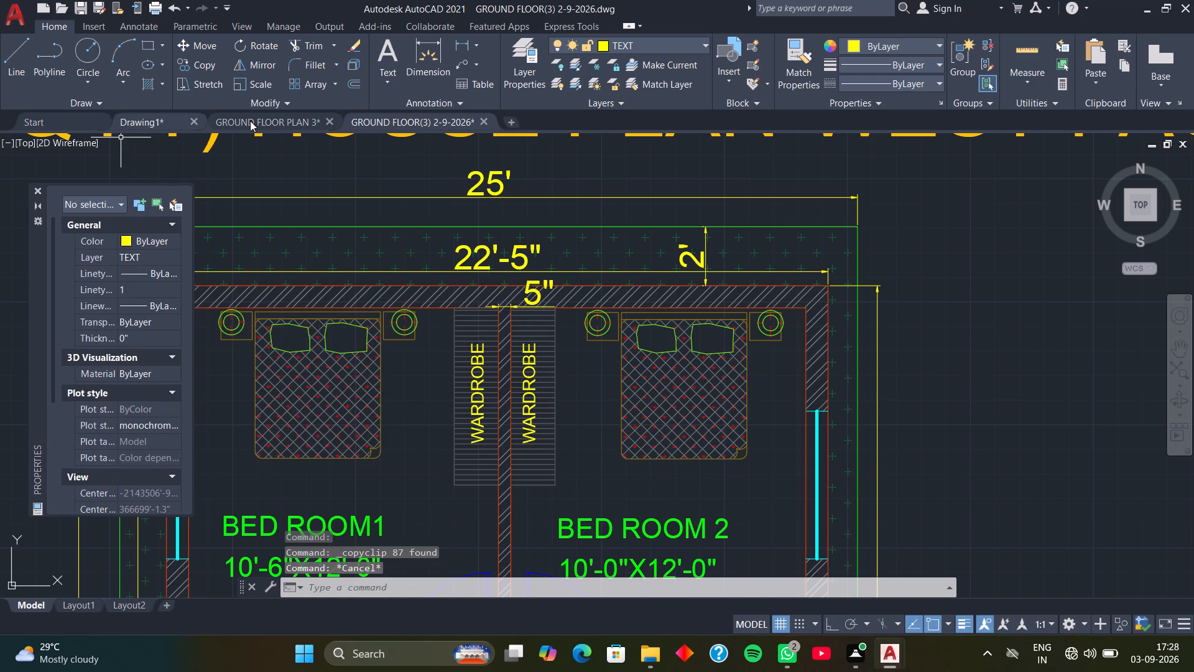
# Paste the copied doors, labels, furniture and wardrobes into Drawing1, in the empty space beside the house floor plan.
pyautogui.click(154, 119)
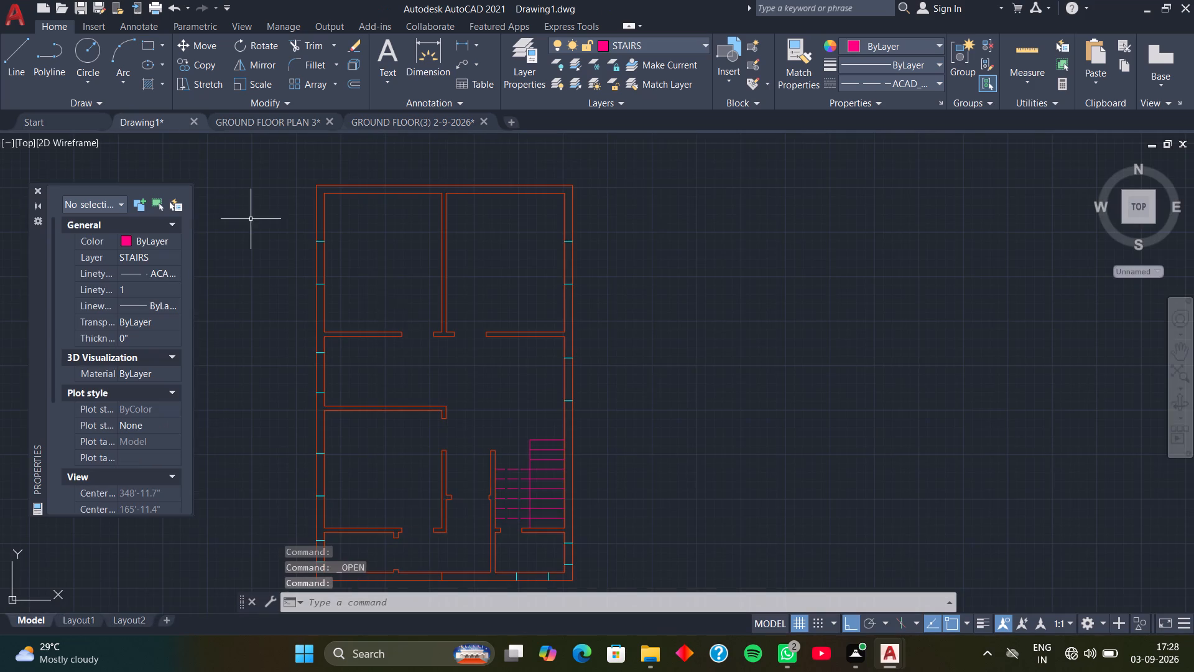
pyautogui.scroll(-1, 411, 358)
pyautogui.moveTo(410, 367); pyautogui.dragTo(471, 329, button='middle')
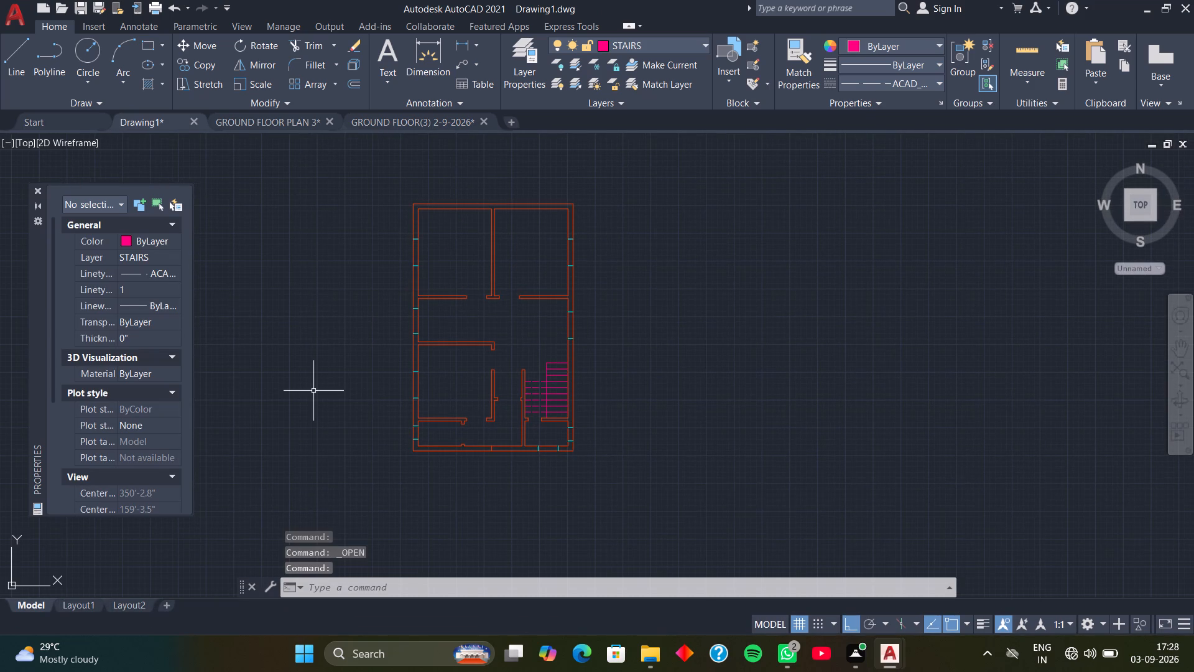
pyautogui.hotkey('ctrl', 'v')
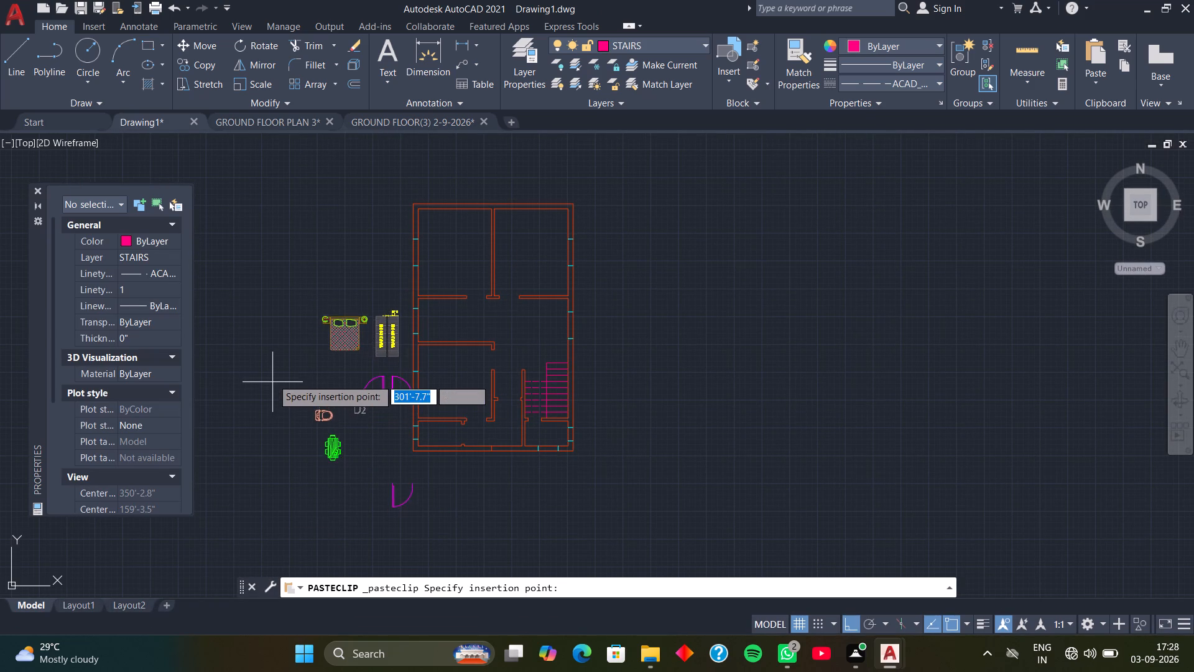
pyautogui.click(253, 323)
pyautogui.scroll(2, 365, 352)
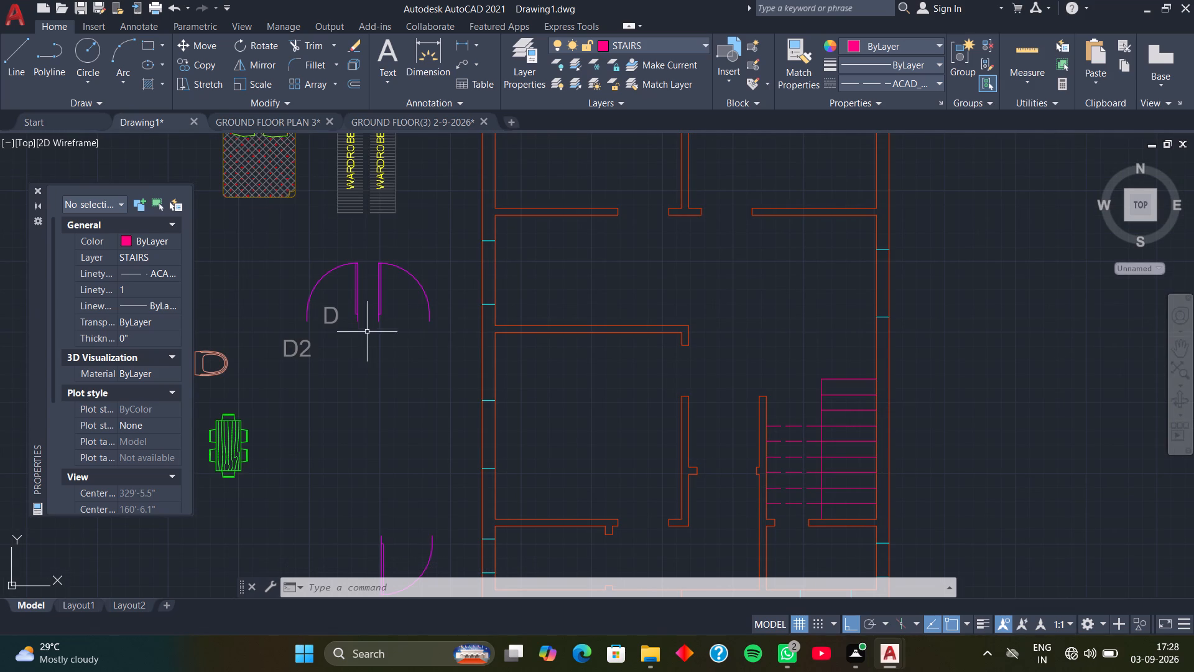
# Copy the kitchen door block from the 1341 SQFT plan in GROUND FLOOR PLAN 3 and paste it beside the floor plan in Drawing1.
pyautogui.click(430, 121)
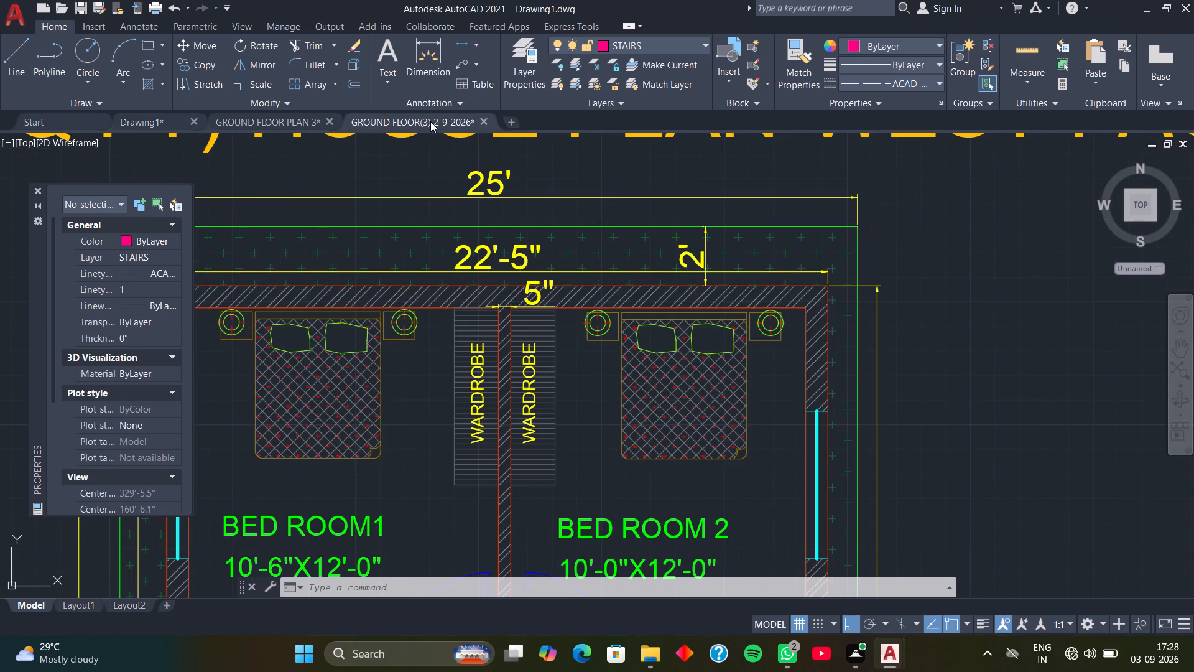
pyautogui.scroll(-2, 473, 355)
pyautogui.moveTo(462, 418); pyautogui.dragTo(517, 282, button='middle')
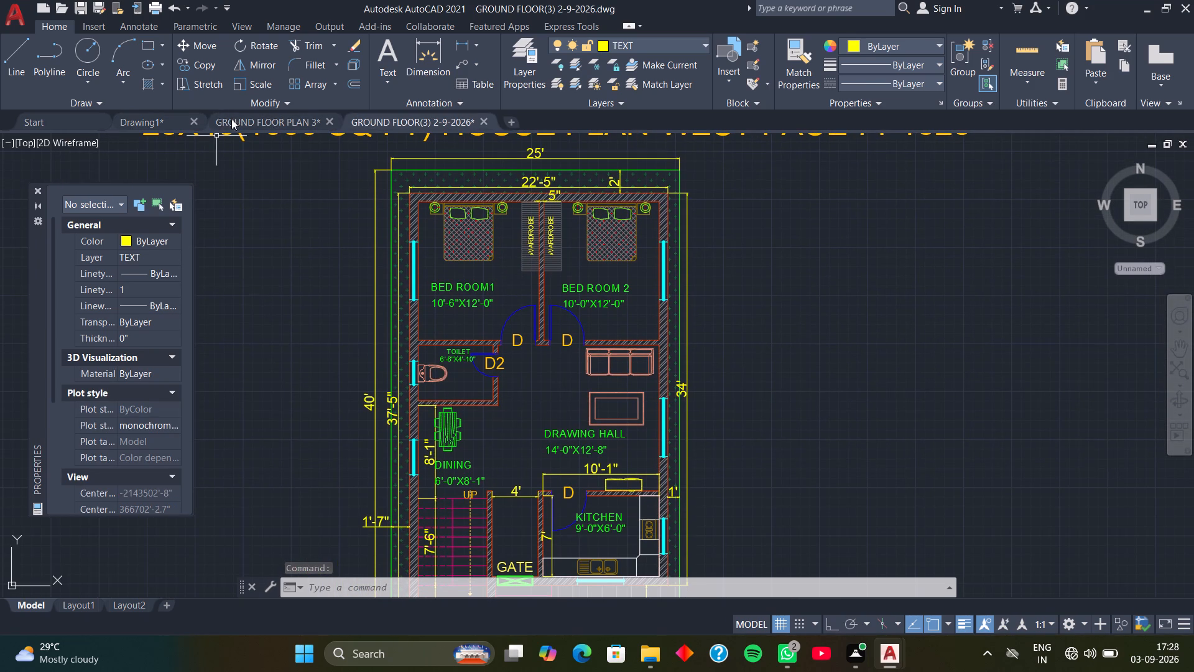
pyautogui.click(255, 124)
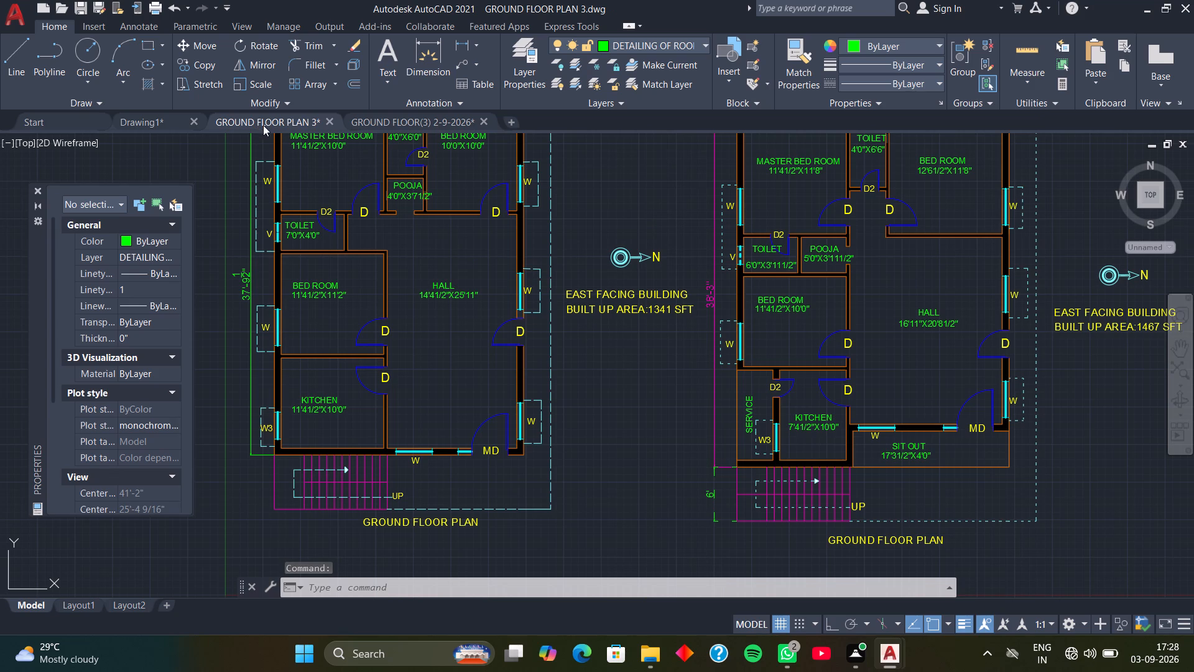
pyautogui.click(364, 365)
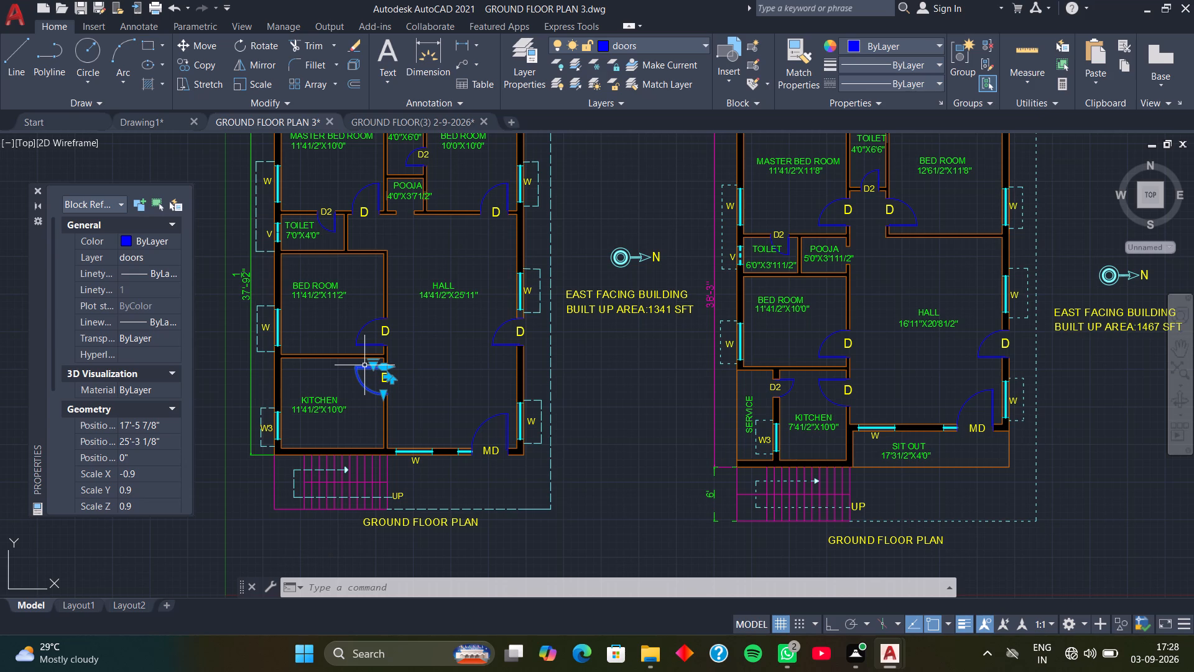
pyautogui.hotkey('ctrl', 'c')
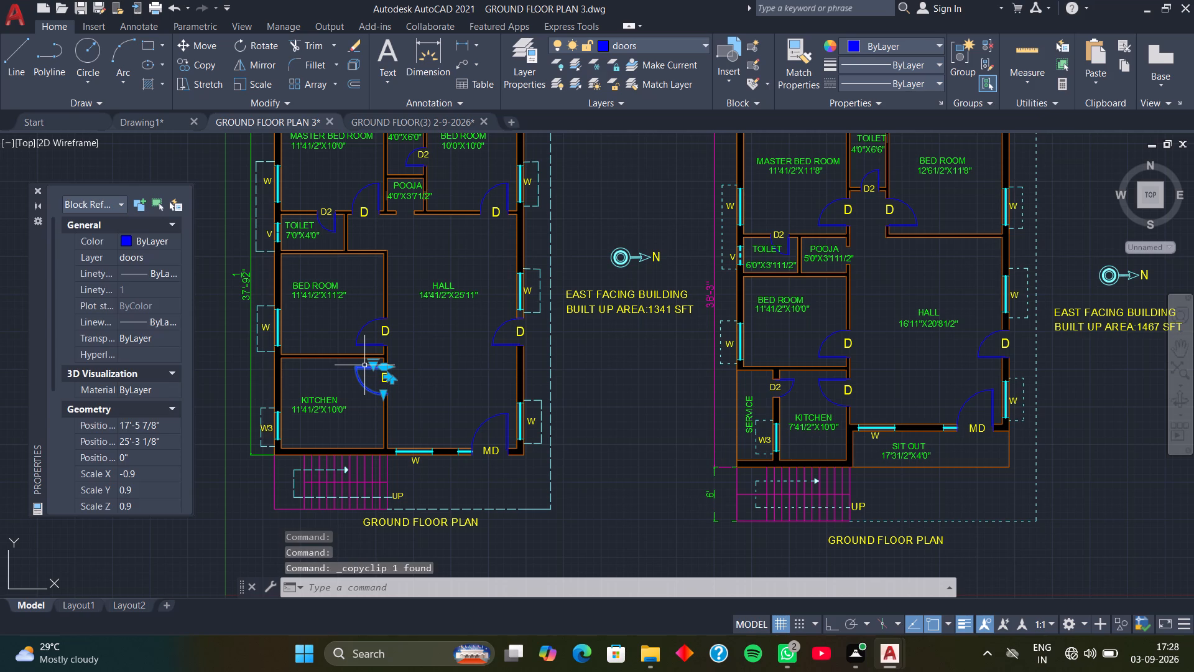
pyautogui.click(132, 113)
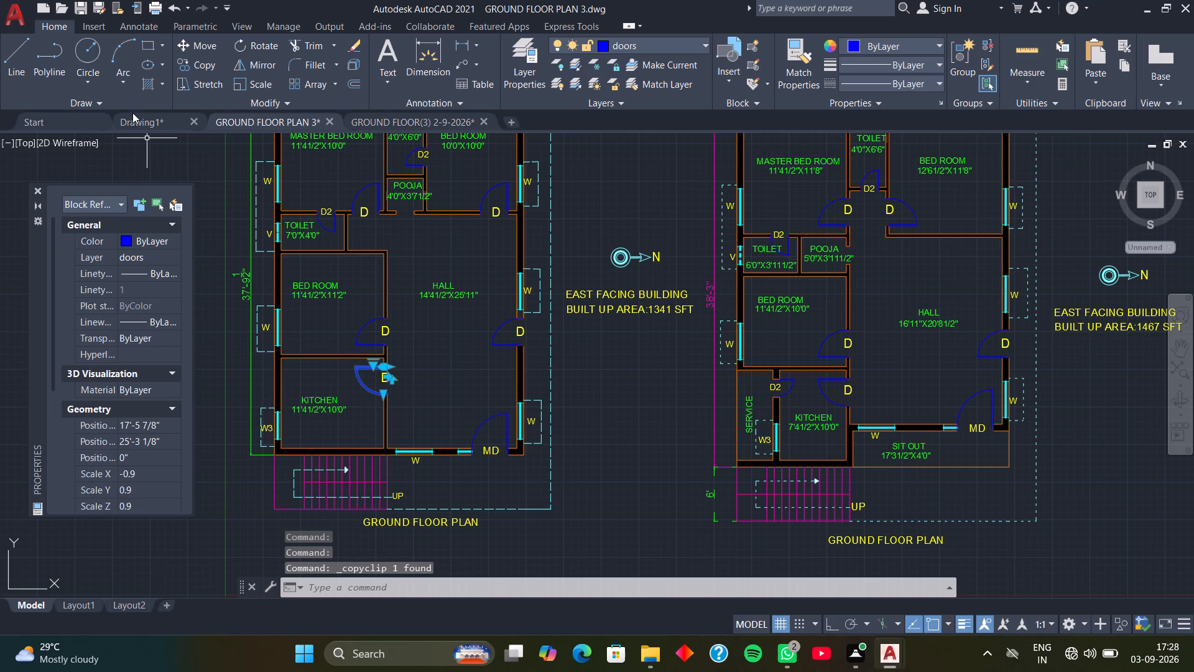
pyautogui.click(139, 121)
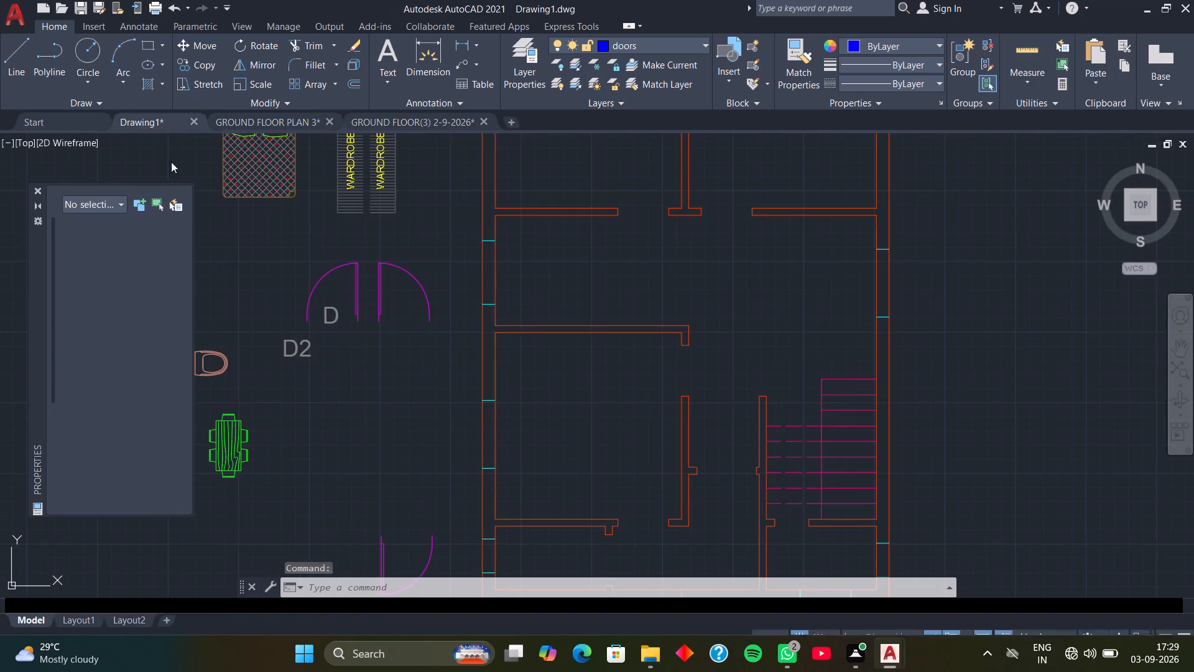
pyautogui.hotkey('ctrl', 'v')
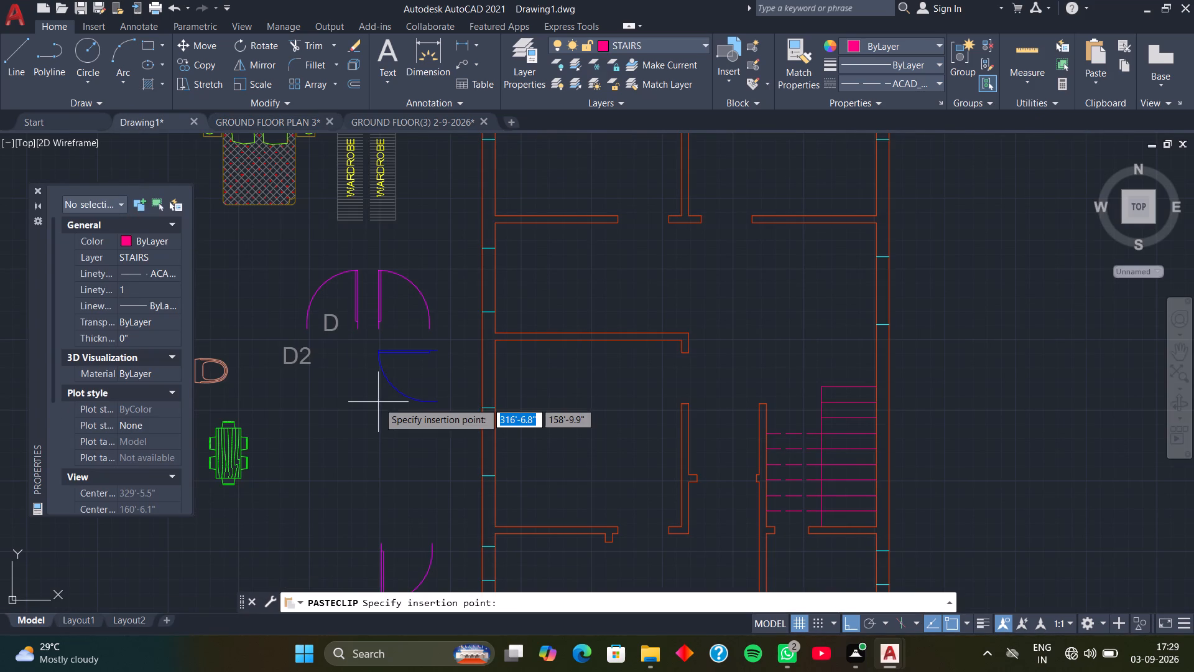
pyautogui.click(351, 439)
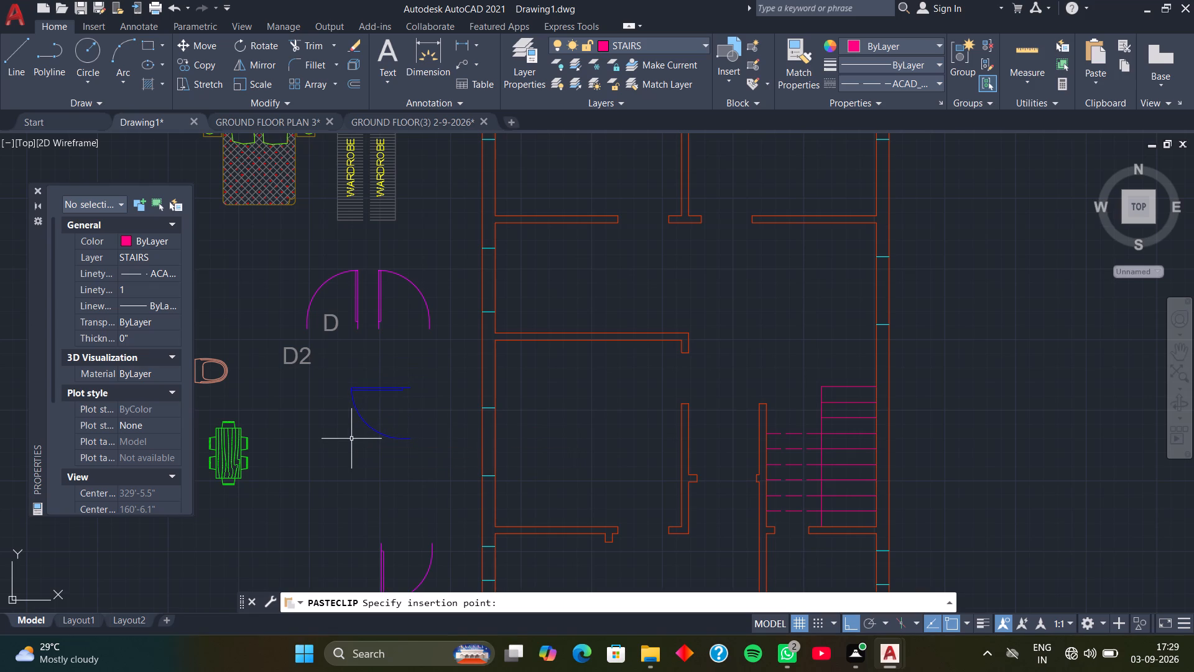
# Put the pasted blue kitchen door block beside the floor plan on the DOOR layer.
pyautogui.click(354, 390)
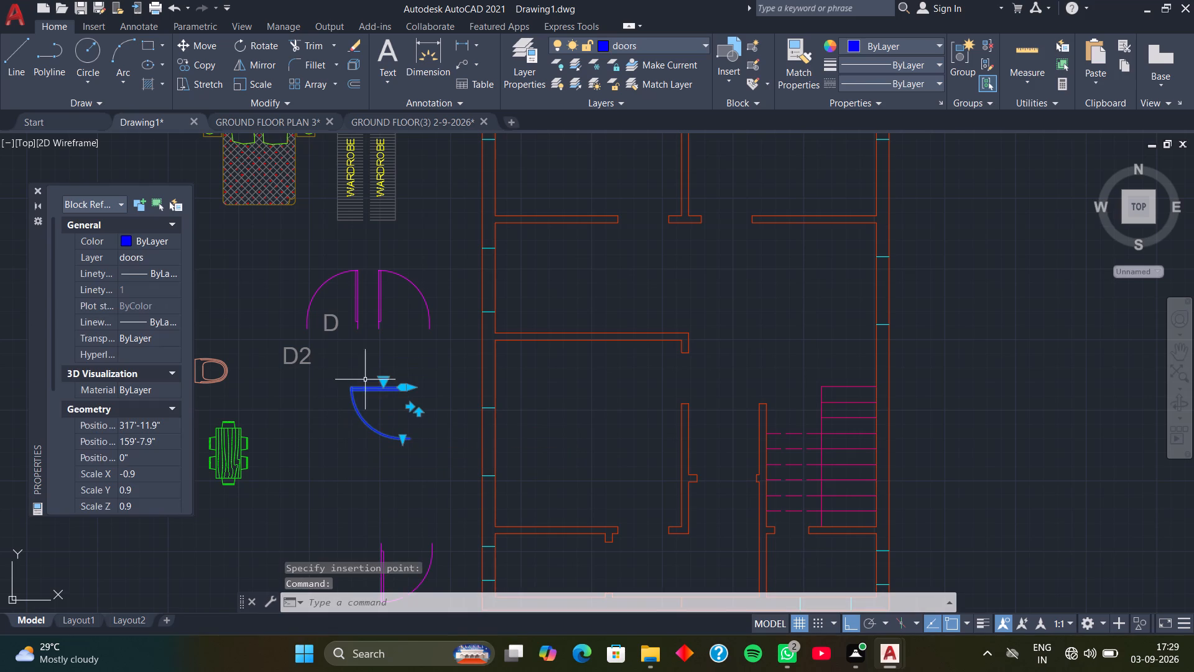
pyautogui.click(702, 39)
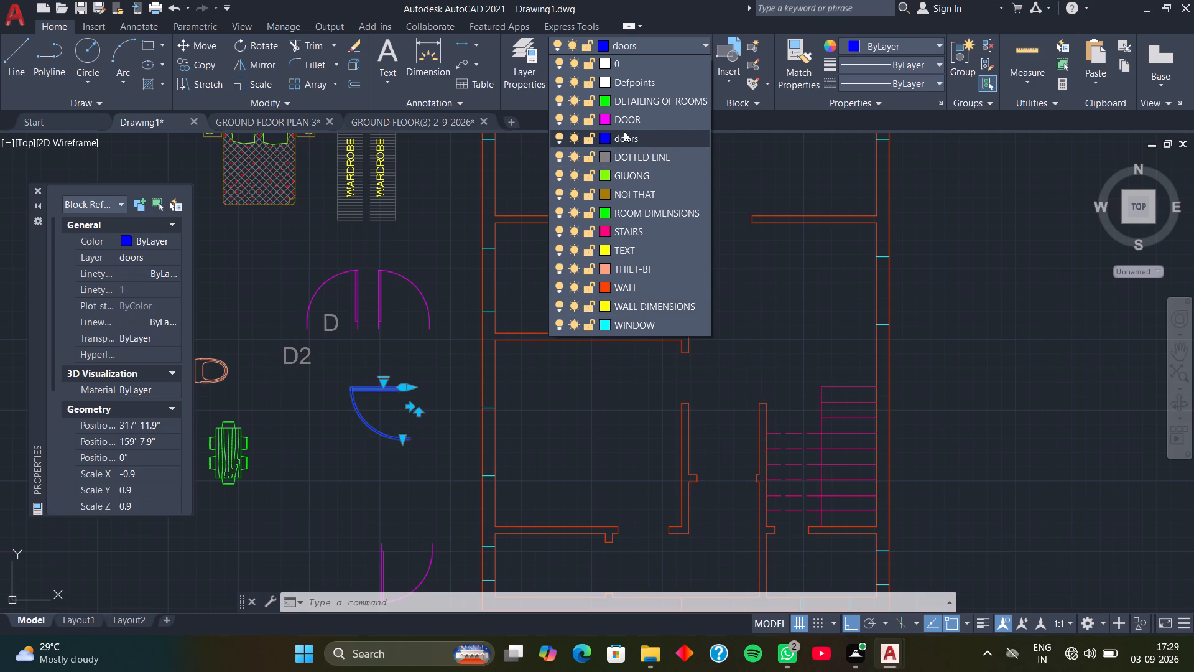
pyautogui.click(634, 118)
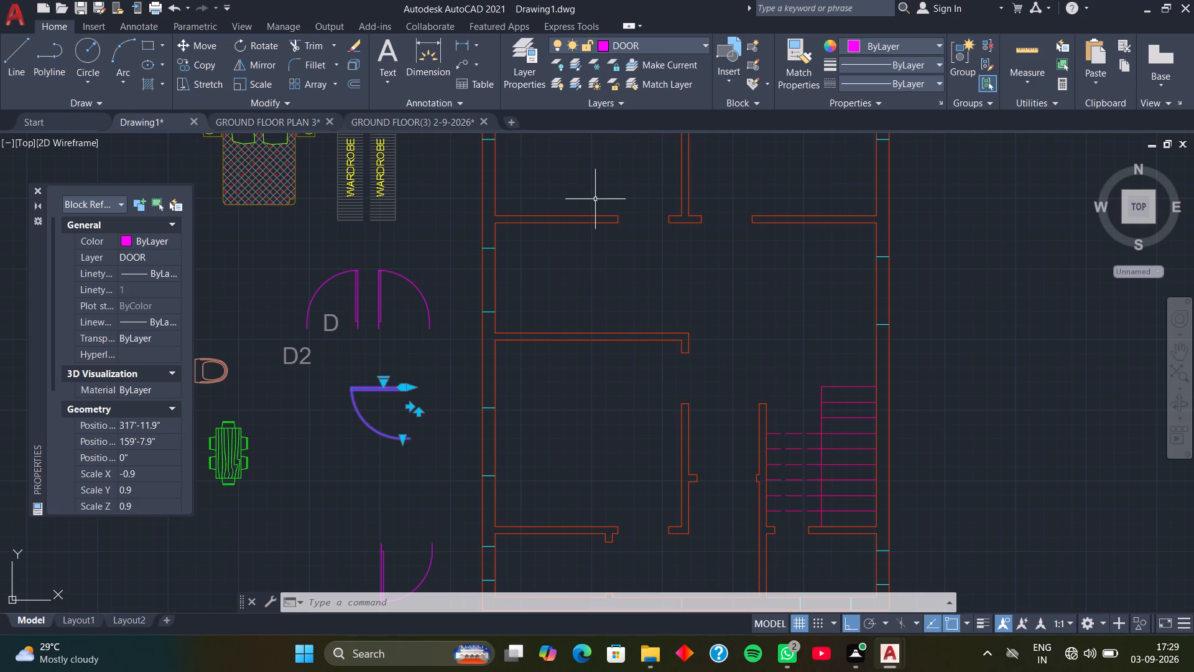
pyautogui.press('Escape')
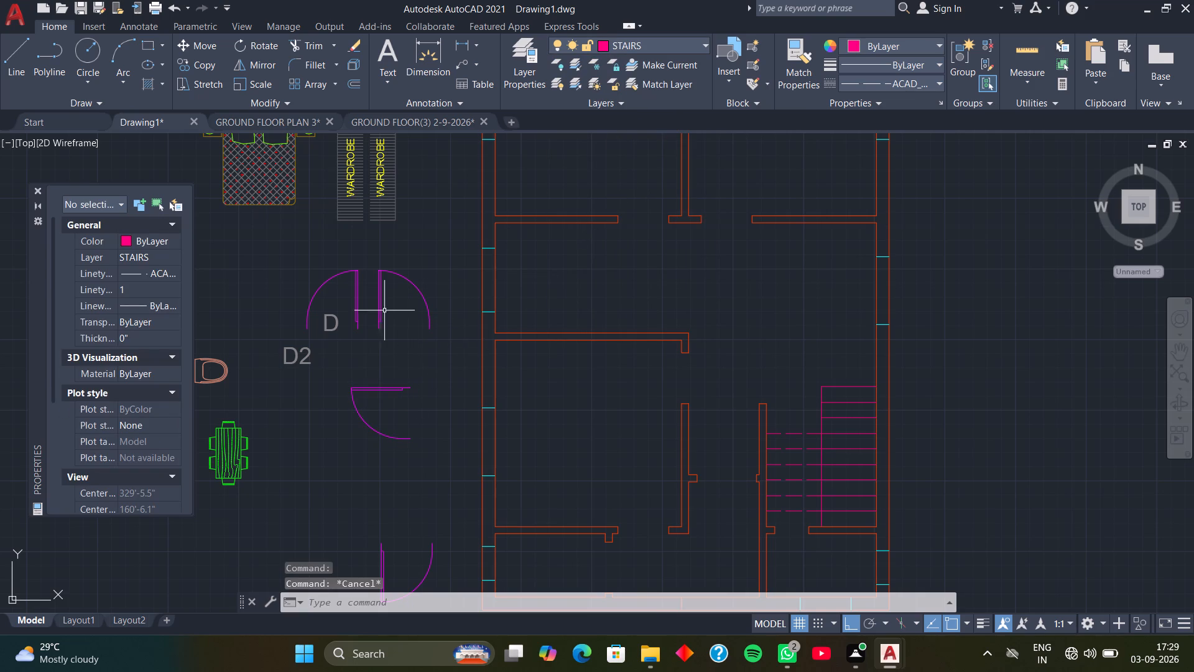
# Move the right-hand bedroom door by its lower hinge corner to the wall opening just right of the partition between the upper rooms.
pyautogui.click(379, 315)
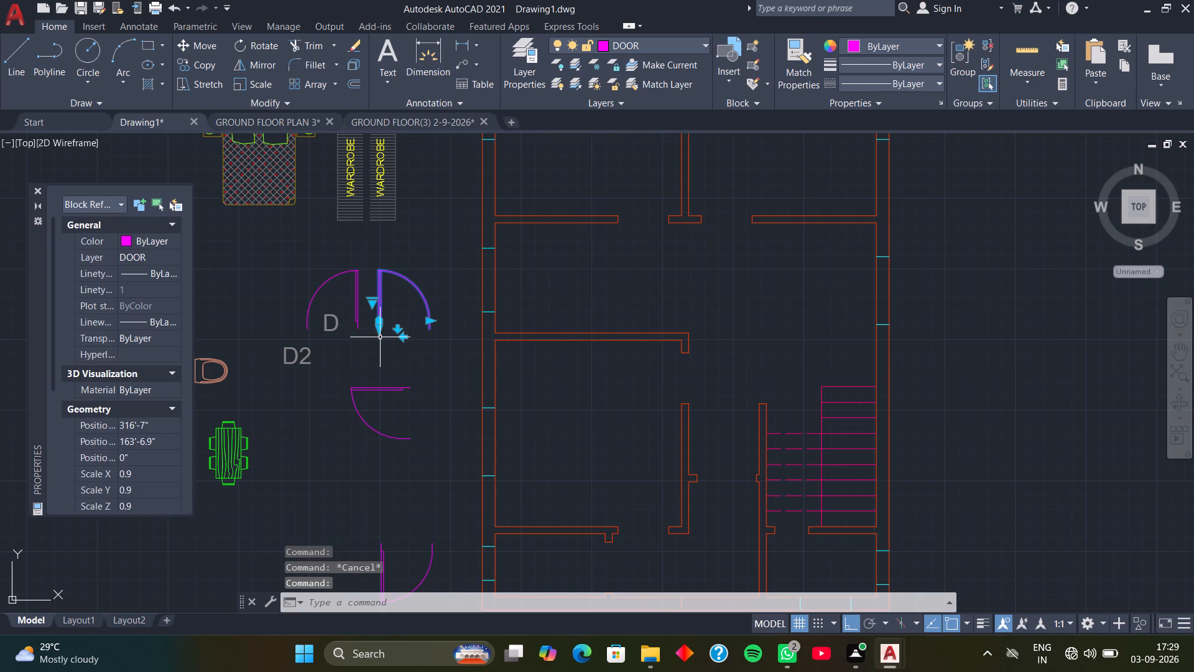
pyautogui.scroll(1, 379, 340)
pyautogui.write('M')
pyautogui.press('space')
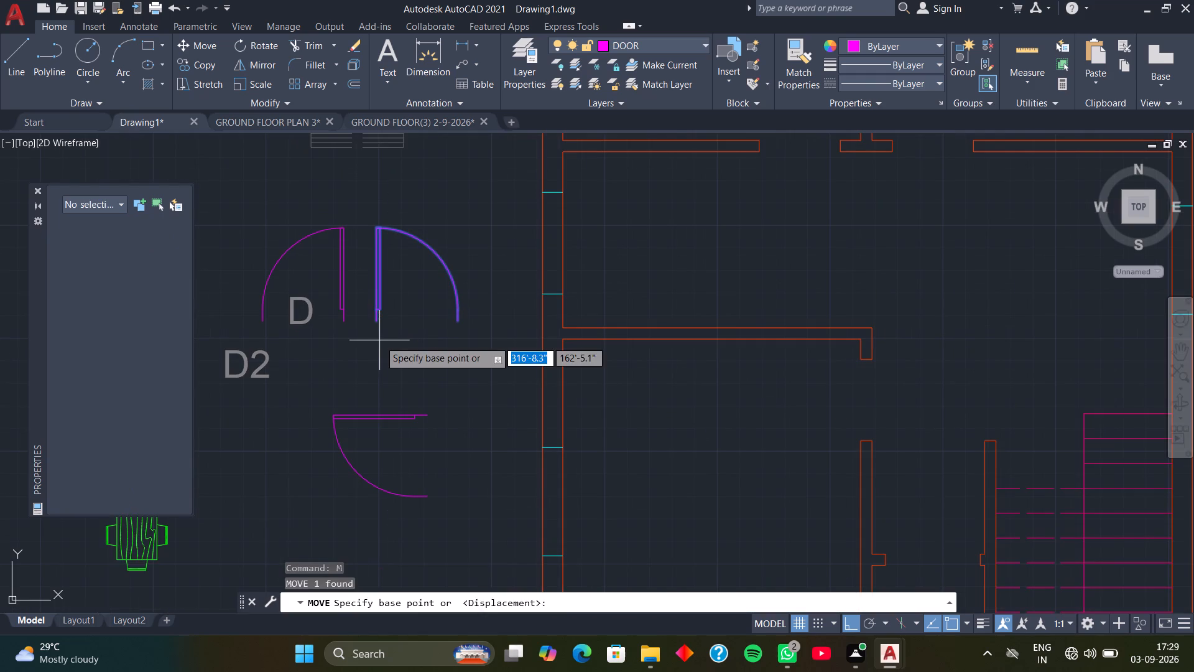
pyautogui.click(378, 327)
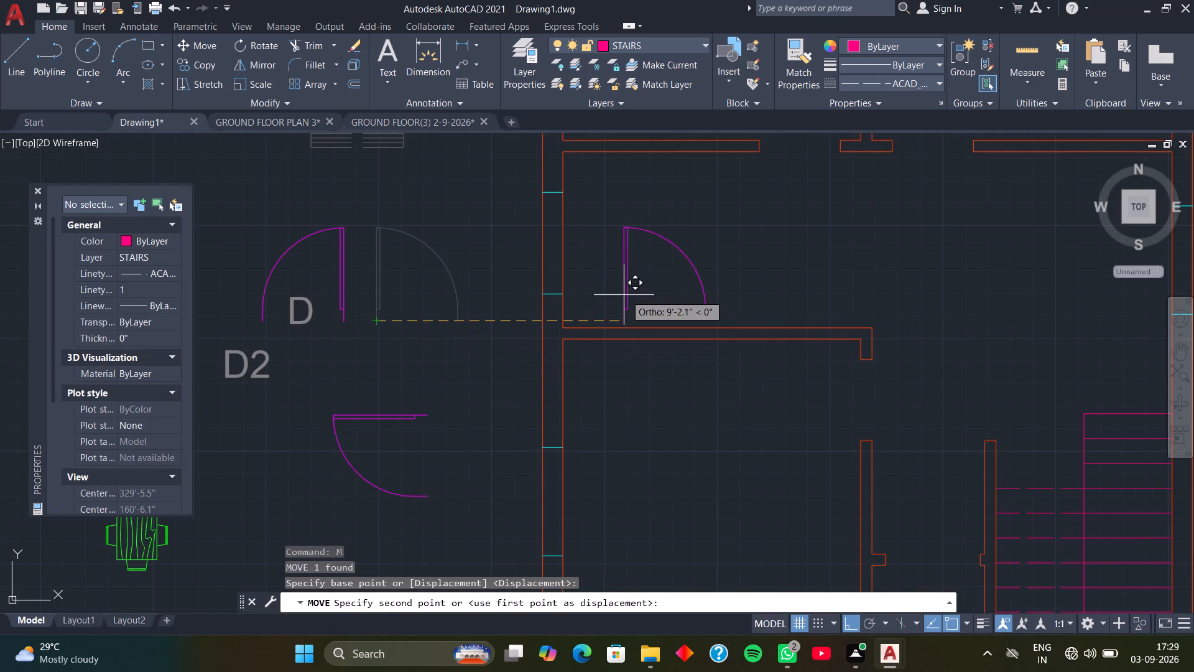
pyautogui.moveTo(627, 294); pyautogui.dragTo(440, 449, button='middle')
pyautogui.scroll(2, 790, 309)
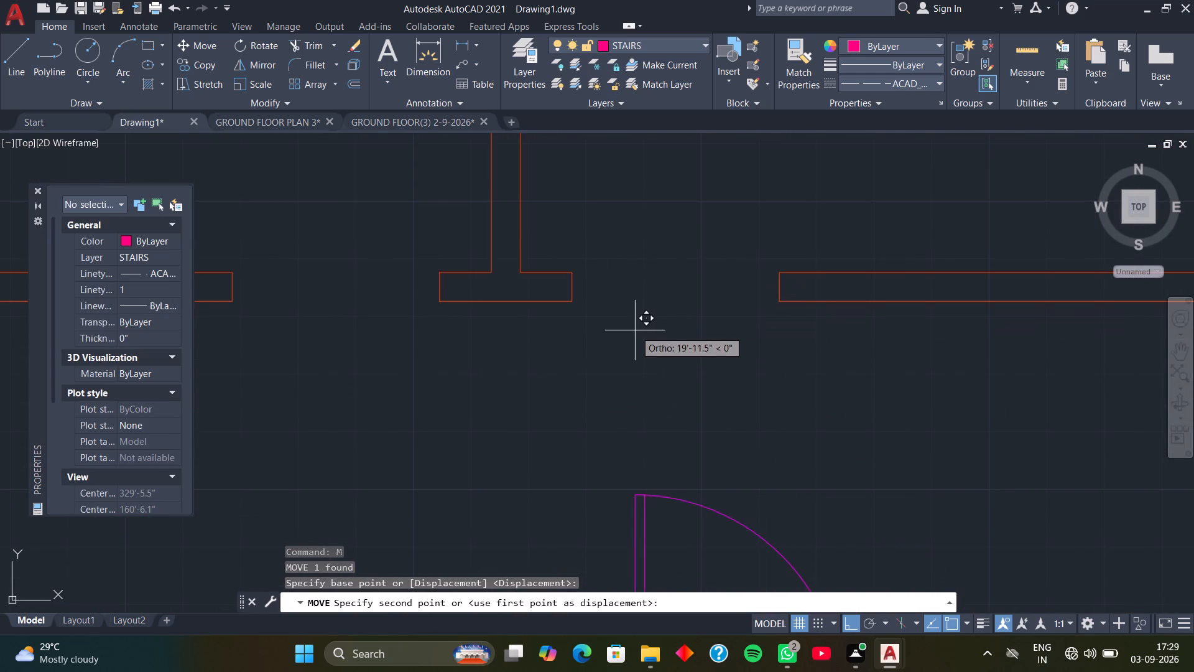
pyautogui.click(576, 302)
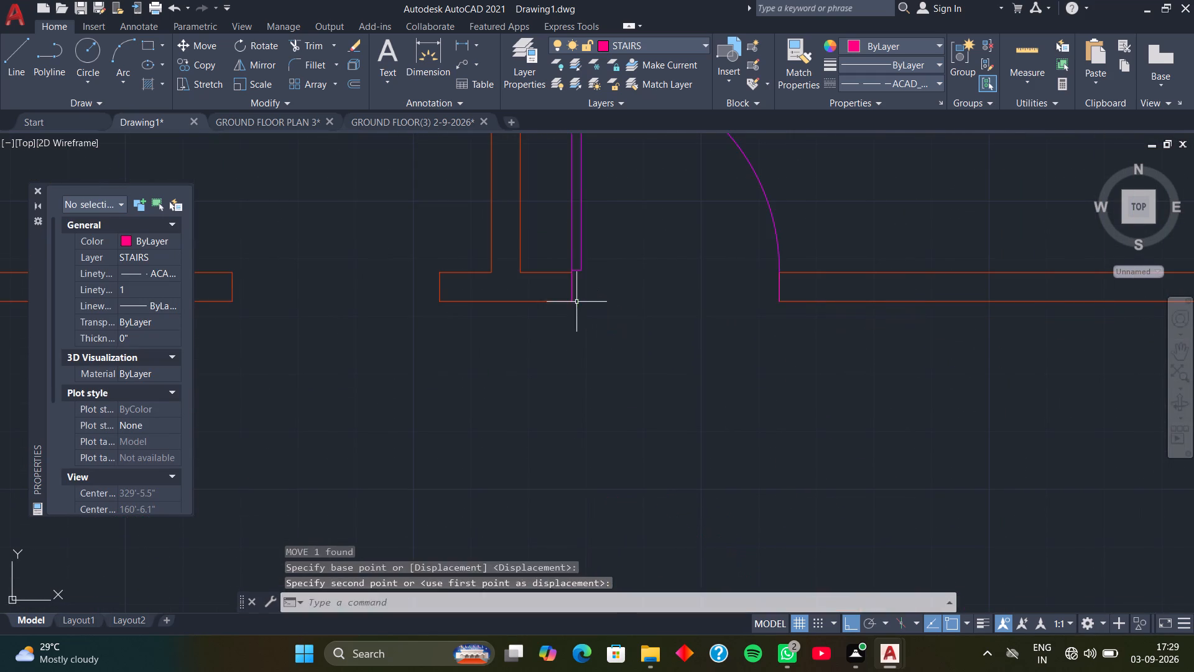
# Move the other bedroom door by its lower hinge corner to the wall opening just left of the upper partition.
pyautogui.scroll(-2, 540, 346)
pyautogui.moveTo(514, 363); pyautogui.dragTo(891, 261, button='middle')
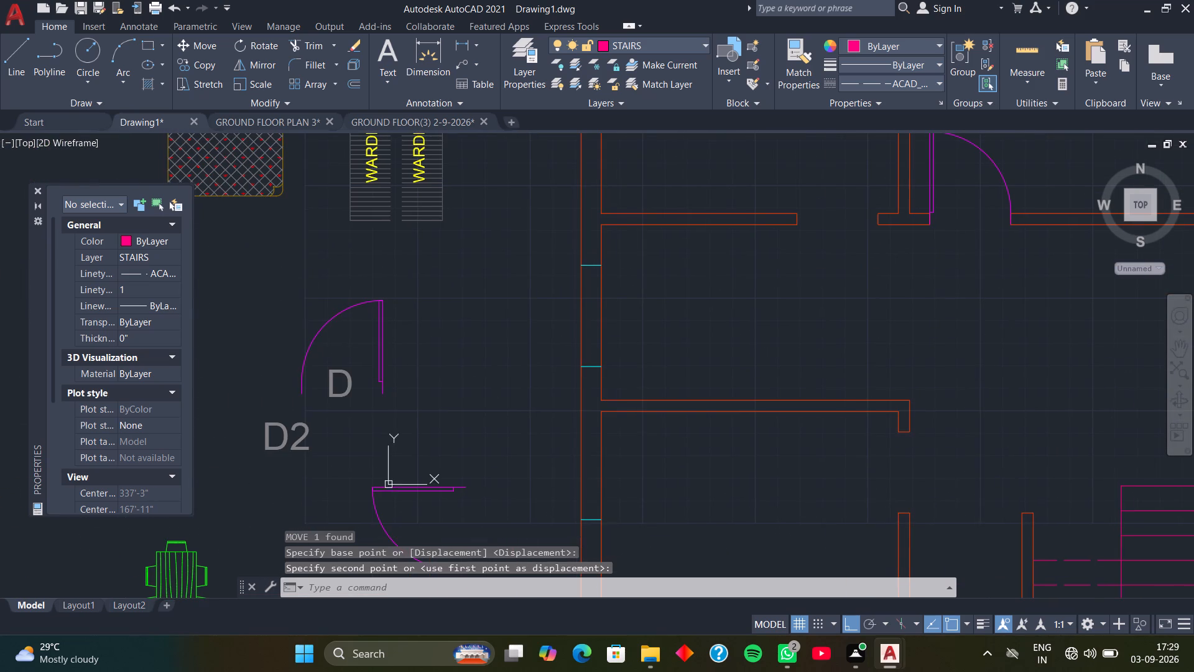
pyautogui.click(379, 362)
pyautogui.write('M')
pyautogui.press('space')
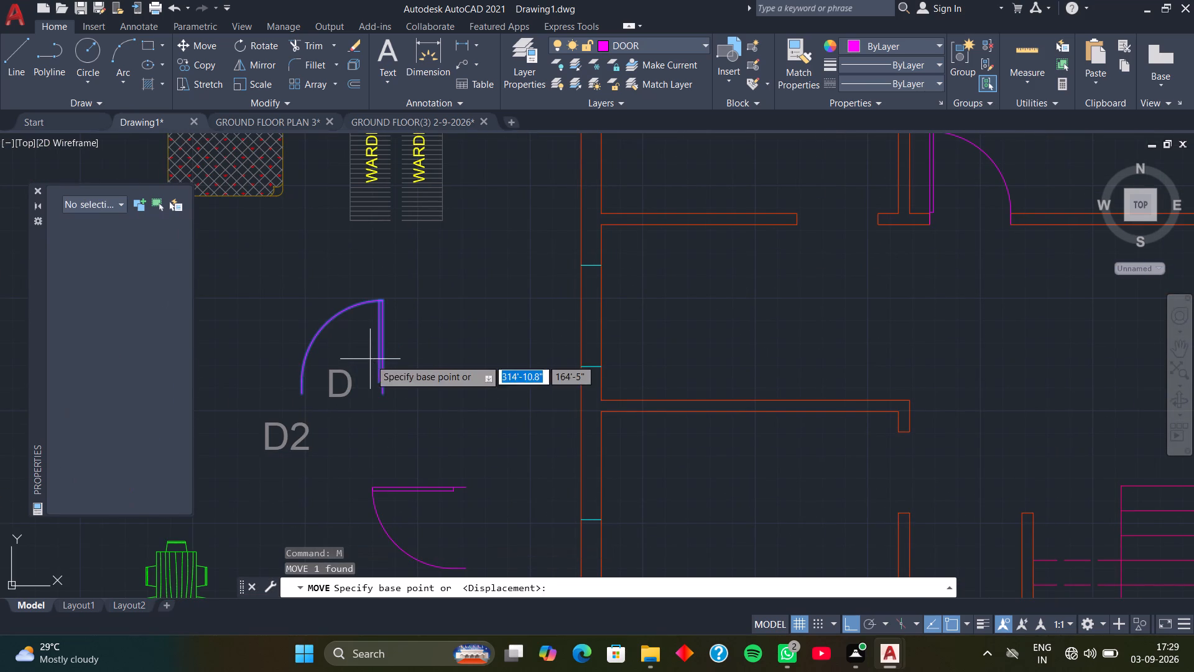
pyautogui.click(384, 394)
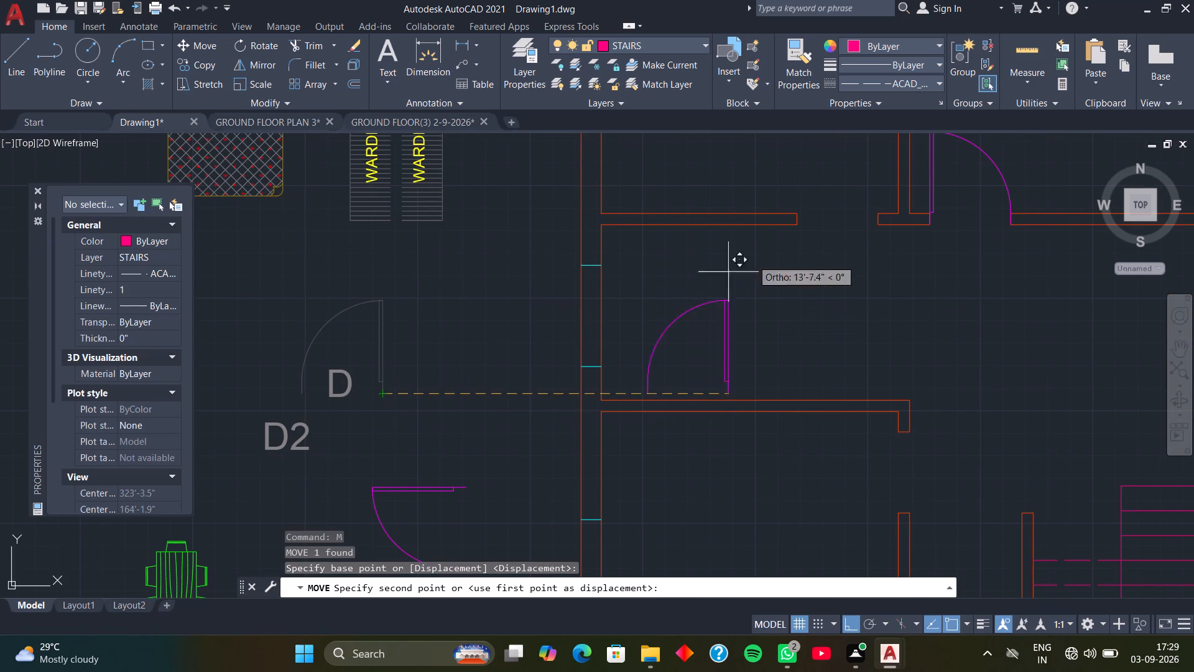
pyautogui.scroll(2, 807, 231)
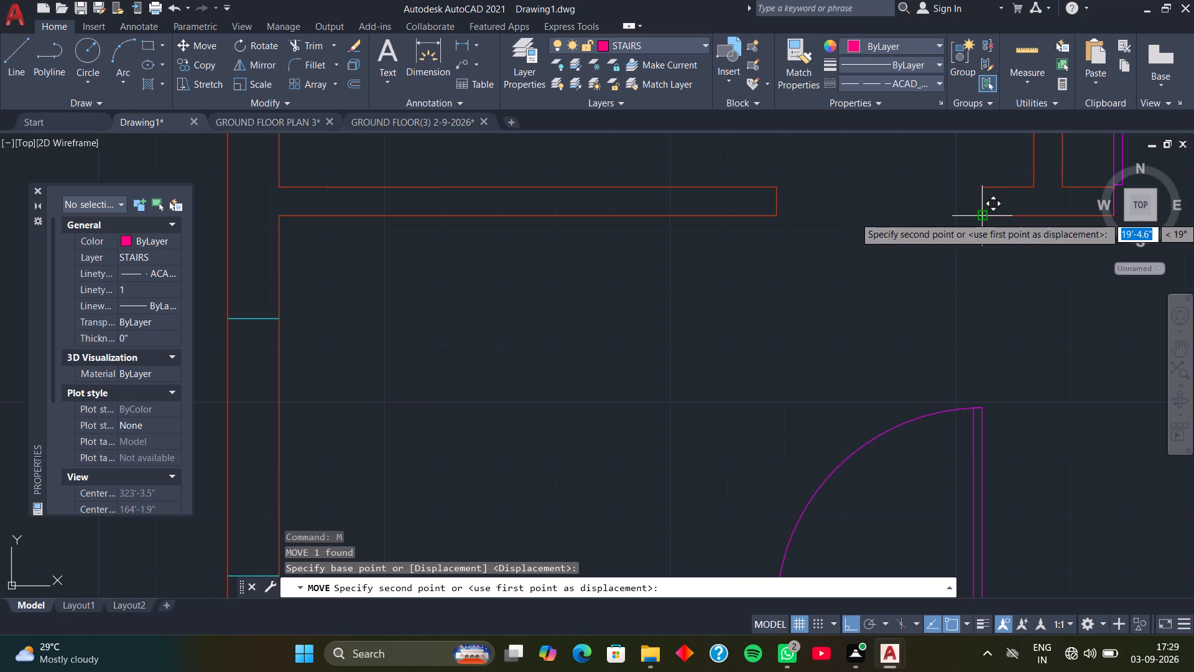
pyautogui.click(983, 217)
# Move the kitchen door by its upper corner to the wall stub above the opening in the middle-left room's right wall.
pyautogui.scroll(-3, 866, 276)
pyautogui.moveTo(848, 326); pyautogui.dragTo(764, 212, button='middle')
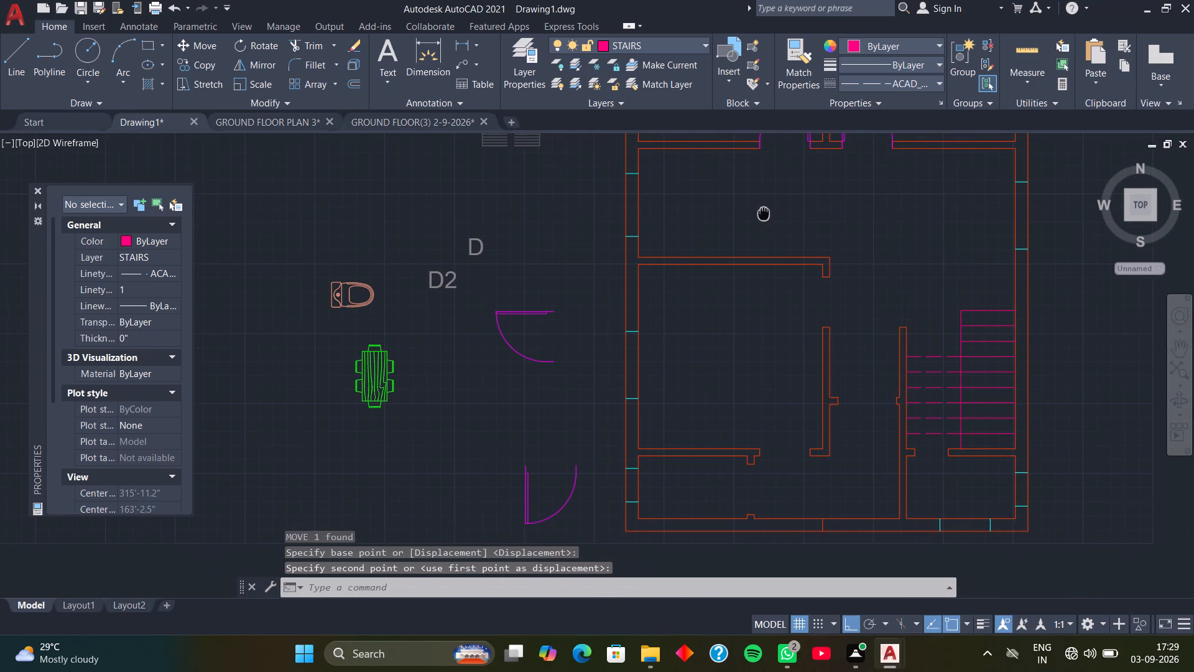
pyautogui.click(537, 312)
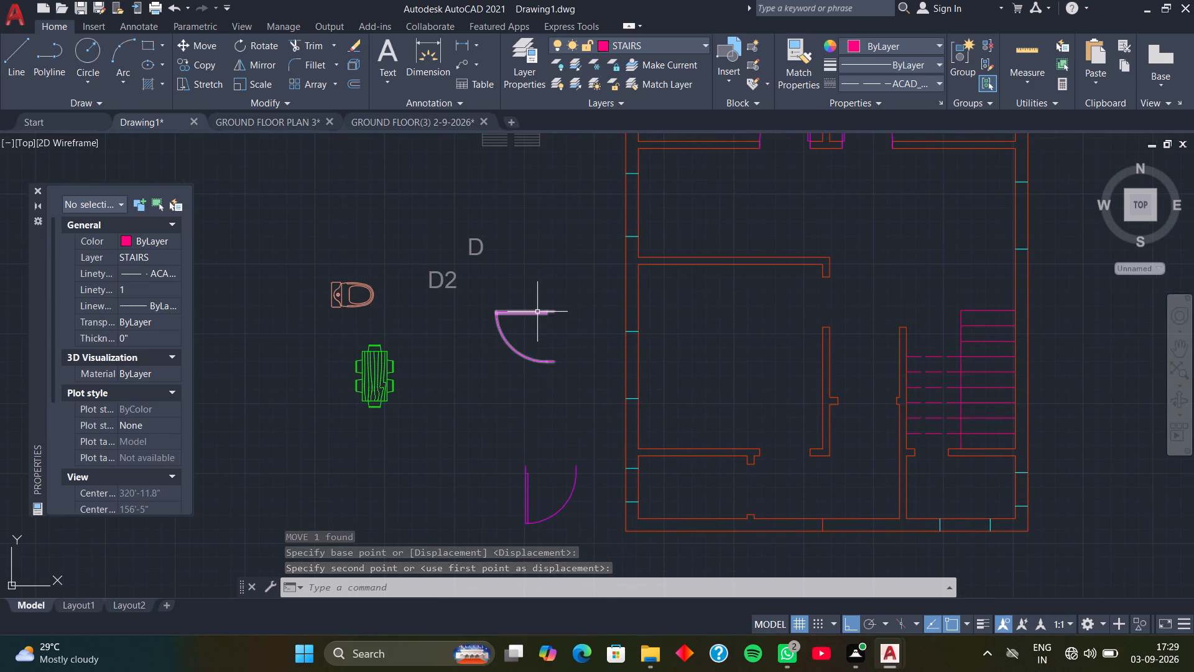
pyautogui.write('M')
pyautogui.press('space')
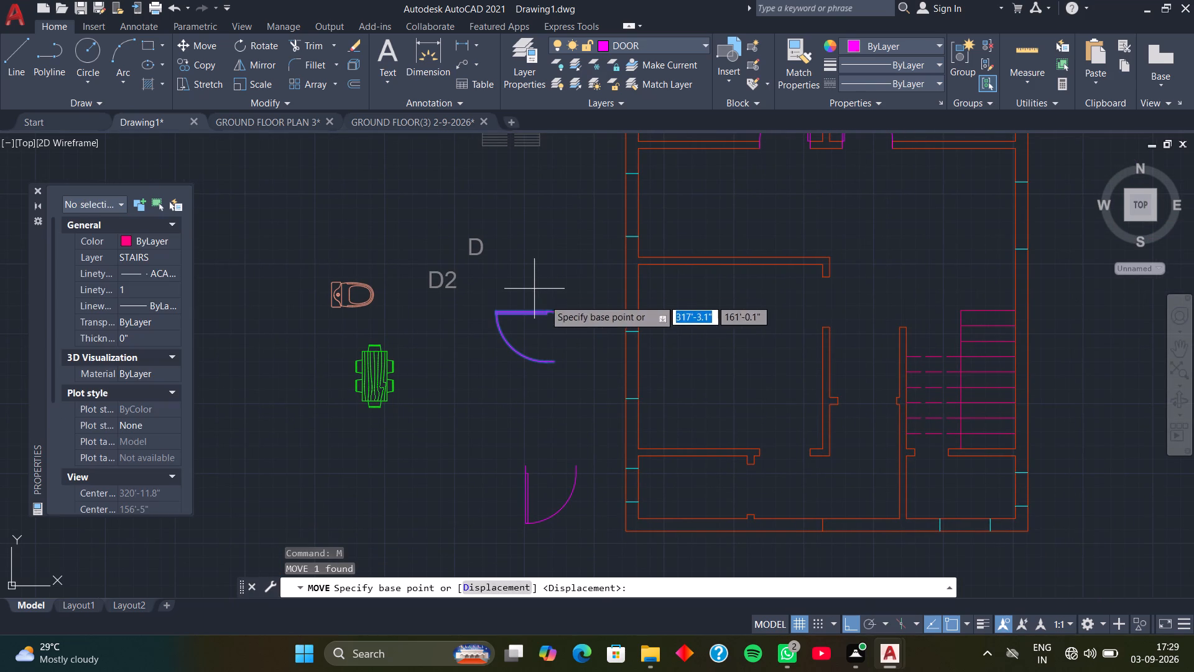
pyautogui.click(558, 314)
pyautogui.scroll(2, 824, 296)
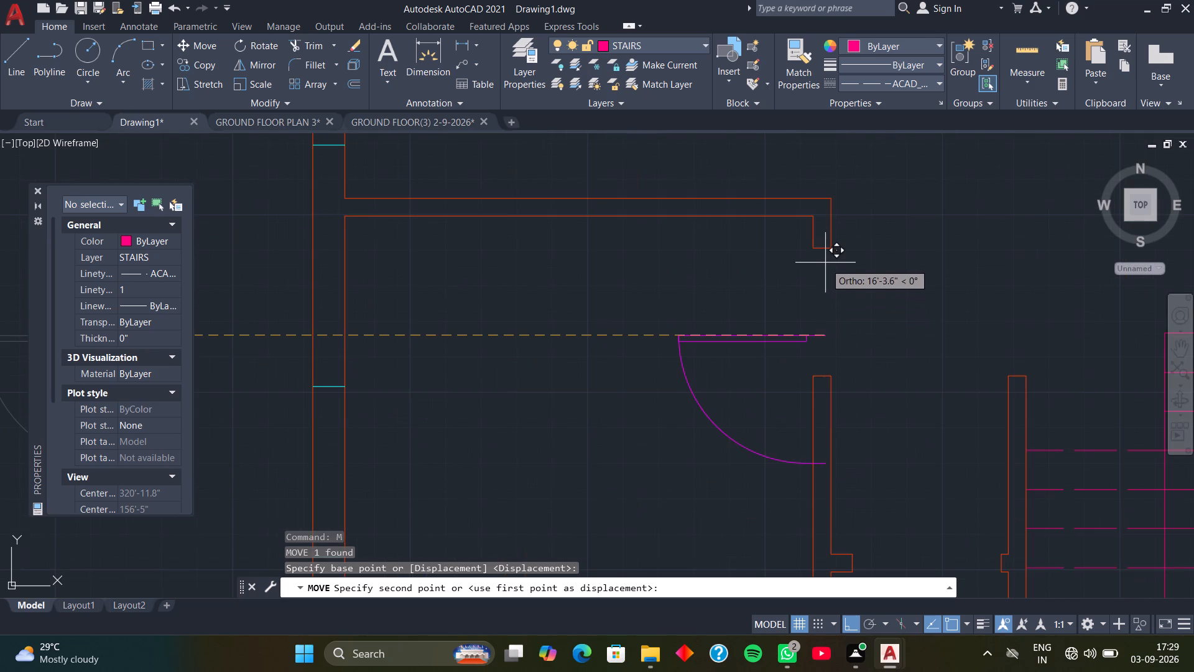
pyautogui.click(833, 250)
# Move the remaining door beside the plan by its upper hinge corner to the left jamb of the opening below the staircase.
pyautogui.scroll(-3, 822, 318)
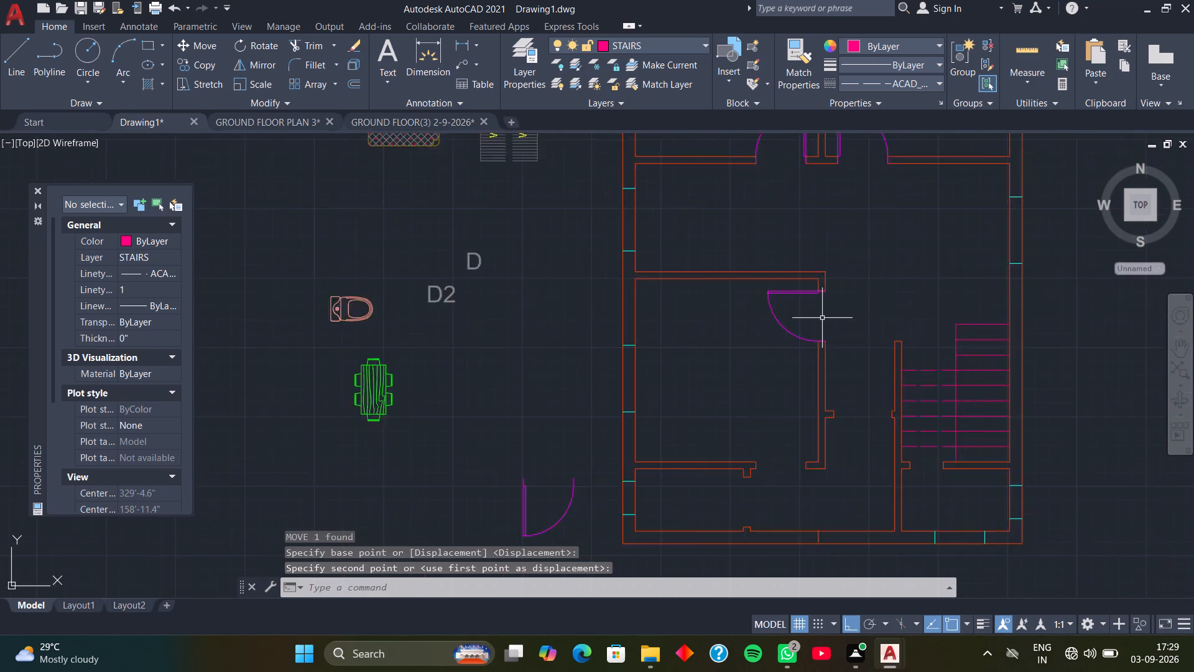
pyautogui.moveTo(798, 358); pyautogui.dragTo(757, 311, button='middle')
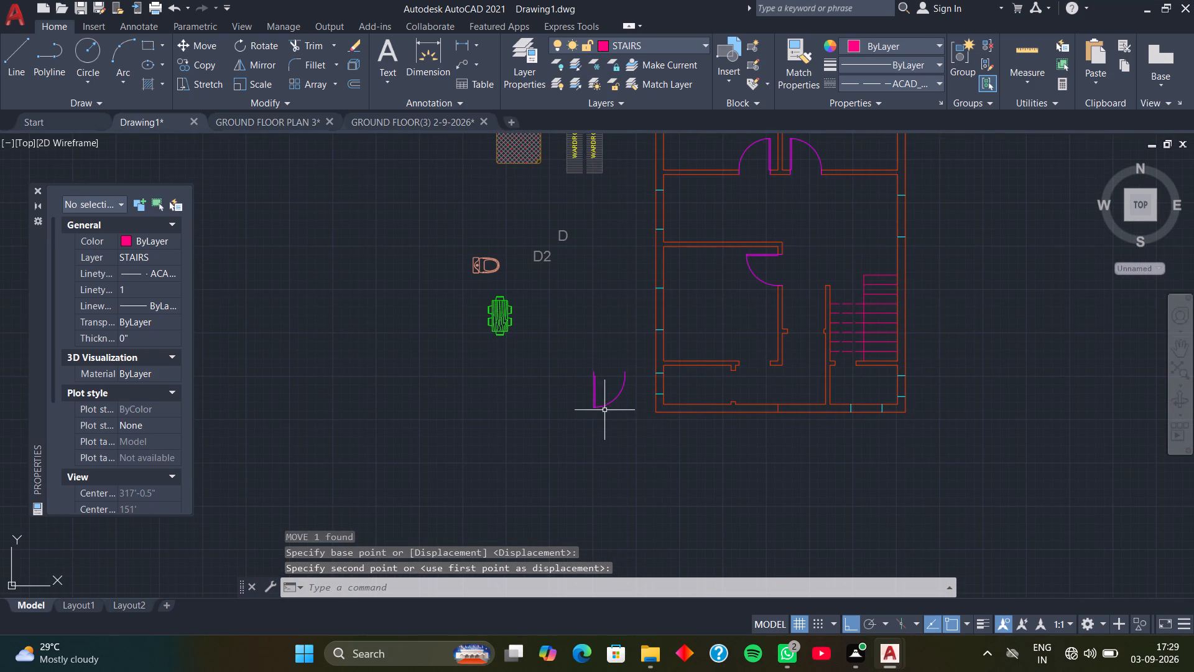
pyautogui.click(603, 404)
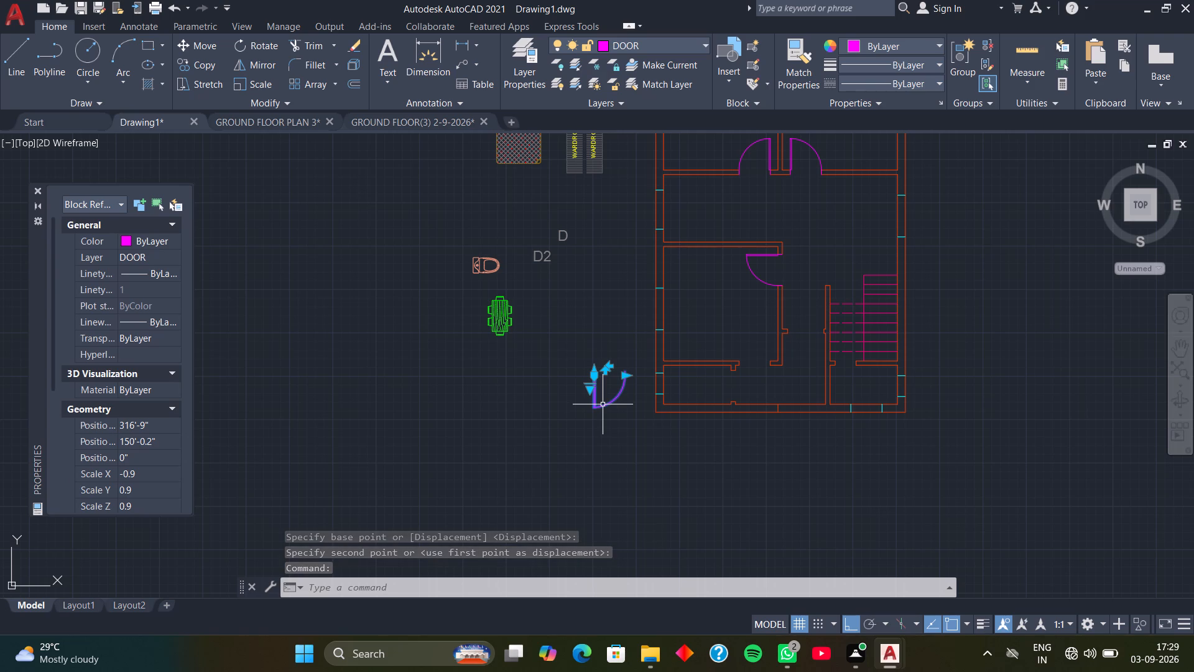
pyautogui.write('M')
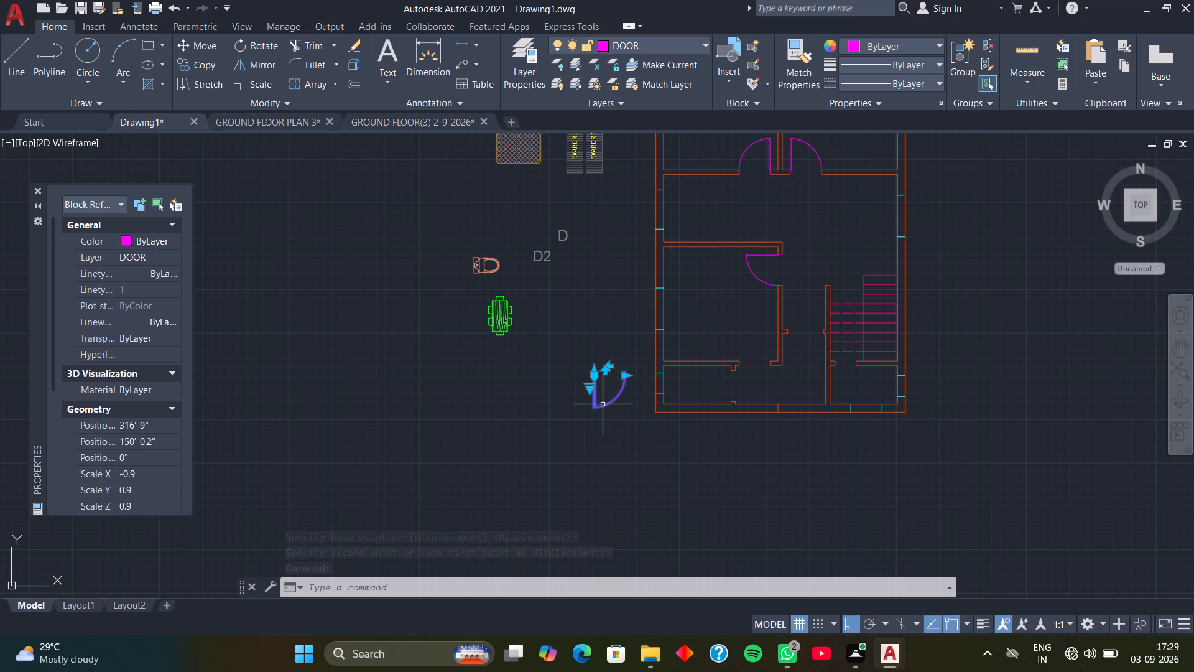
pyautogui.press('space')
pyautogui.scroll(3, 590, 377)
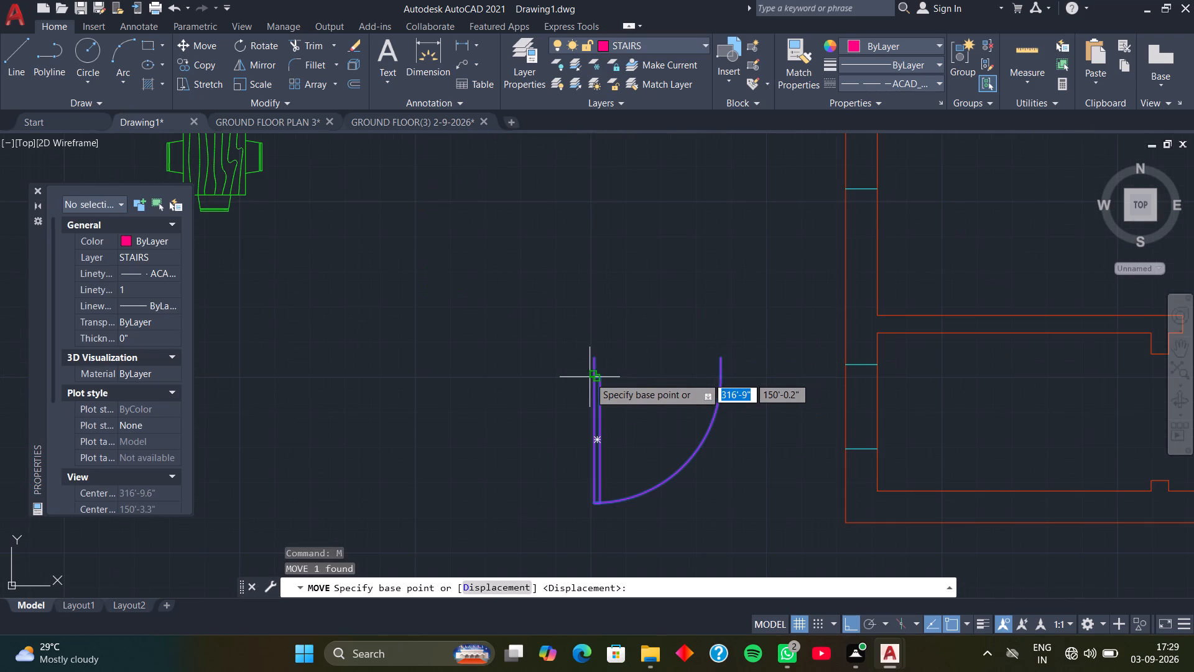
pyautogui.click(594, 362)
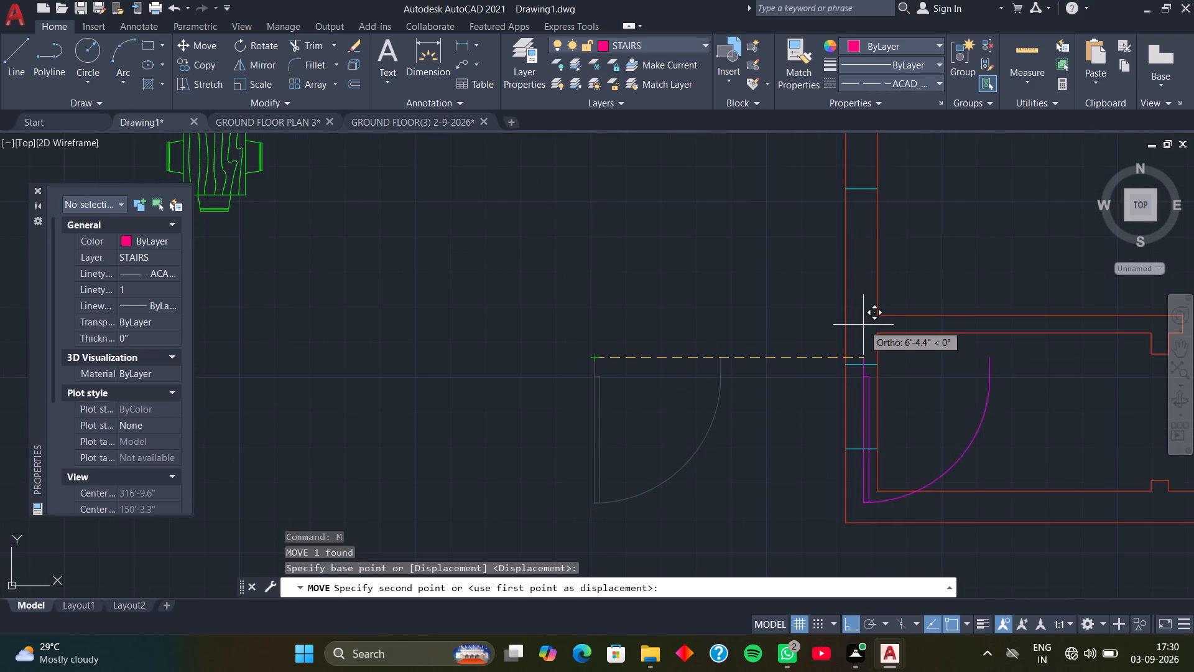
pyautogui.scroll(-2, 866, 329)
pyautogui.moveTo(866, 329); pyautogui.dragTo(549, 357, button='middle')
pyautogui.scroll(2, 799, 354)
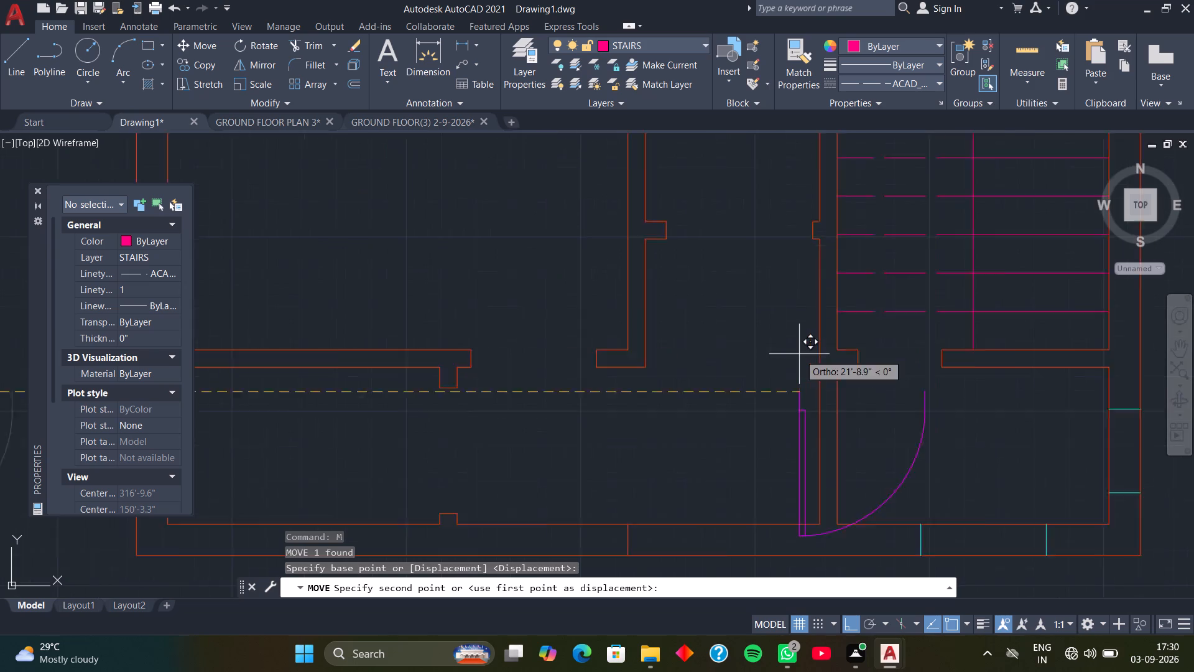
pyautogui.scroll(1, 799, 354)
pyautogui.click(886, 347)
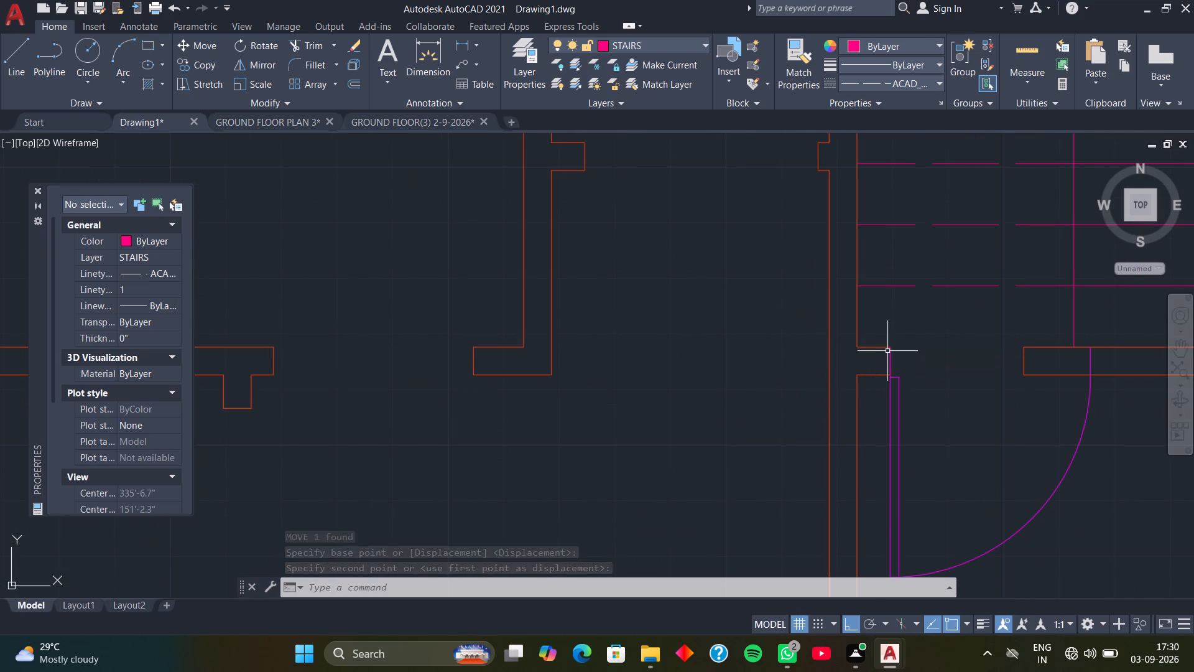
# Scale the door below the staircase by reference from its hinge corner so its width fits the opening between the jambs.
pyautogui.scroll(-2, 887, 351)
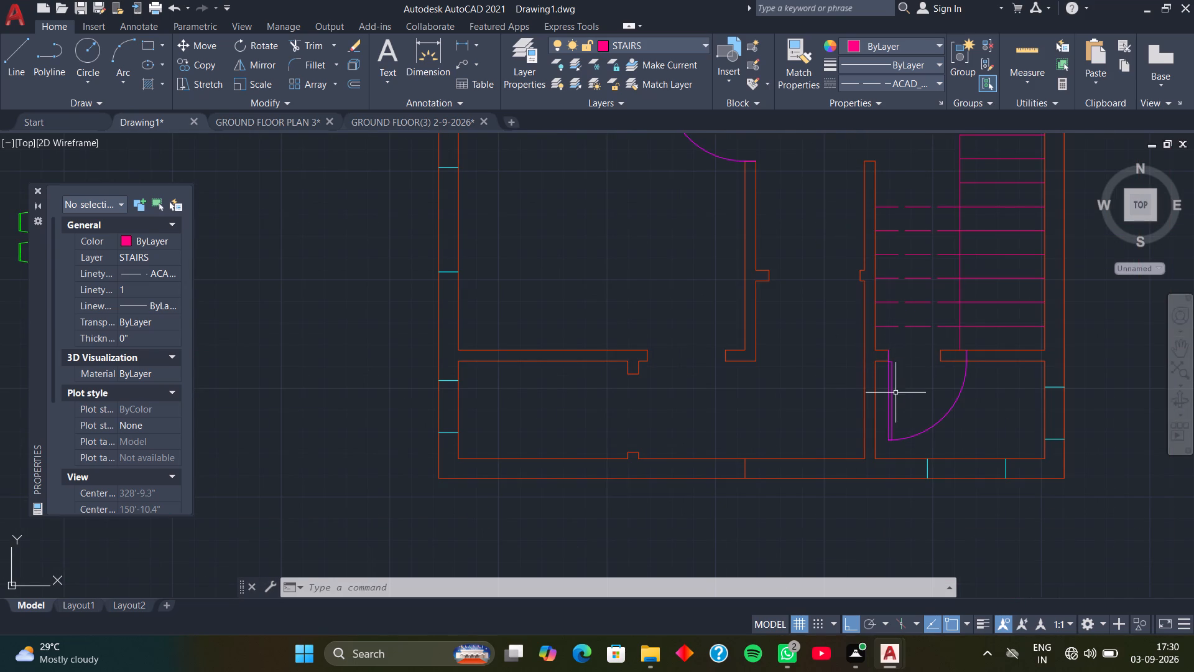
pyautogui.click(892, 396)
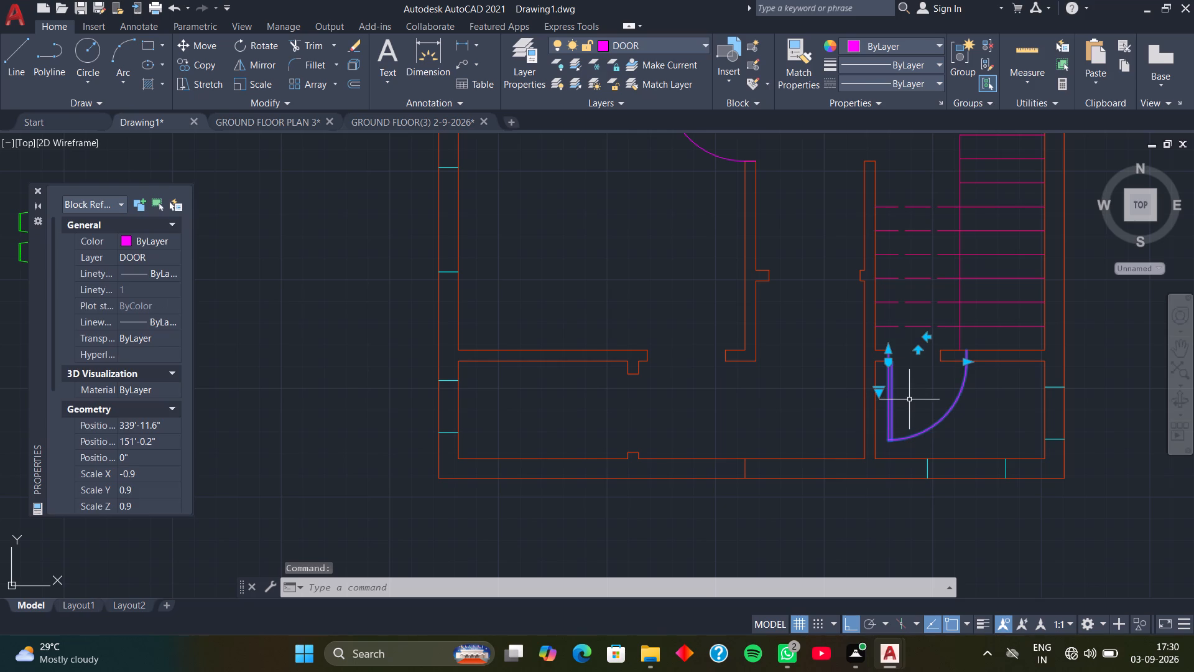
pyautogui.write('SC')
pyautogui.press('space')
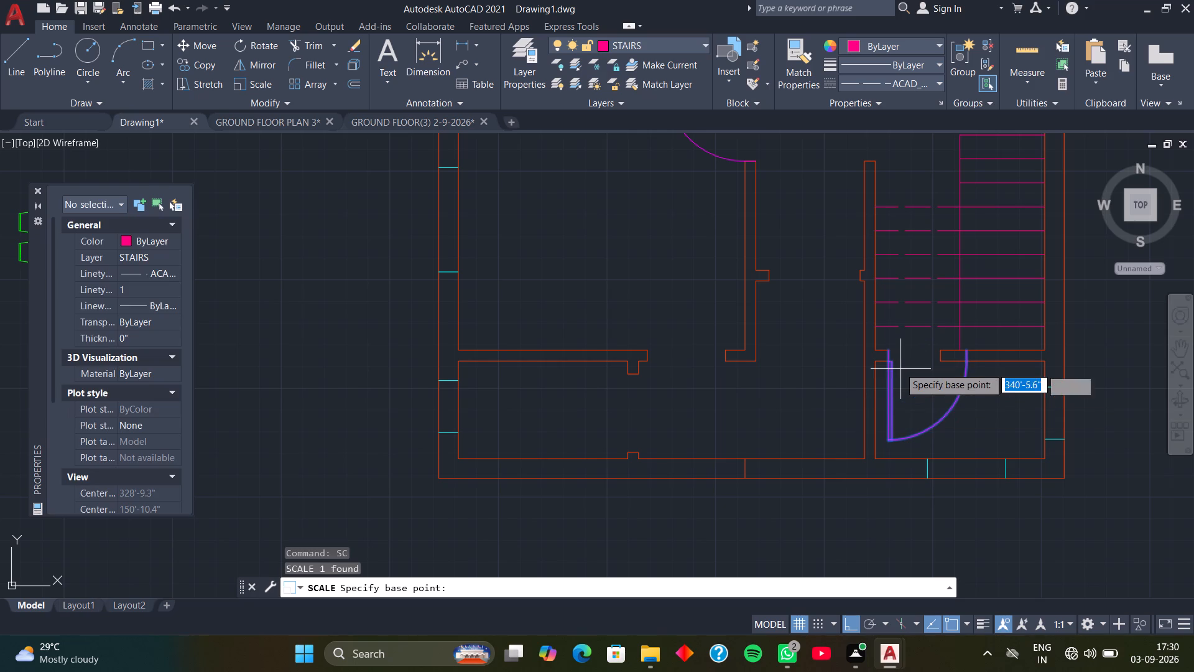
pyautogui.scroll(2, 899, 366)
pyautogui.click(879, 342)
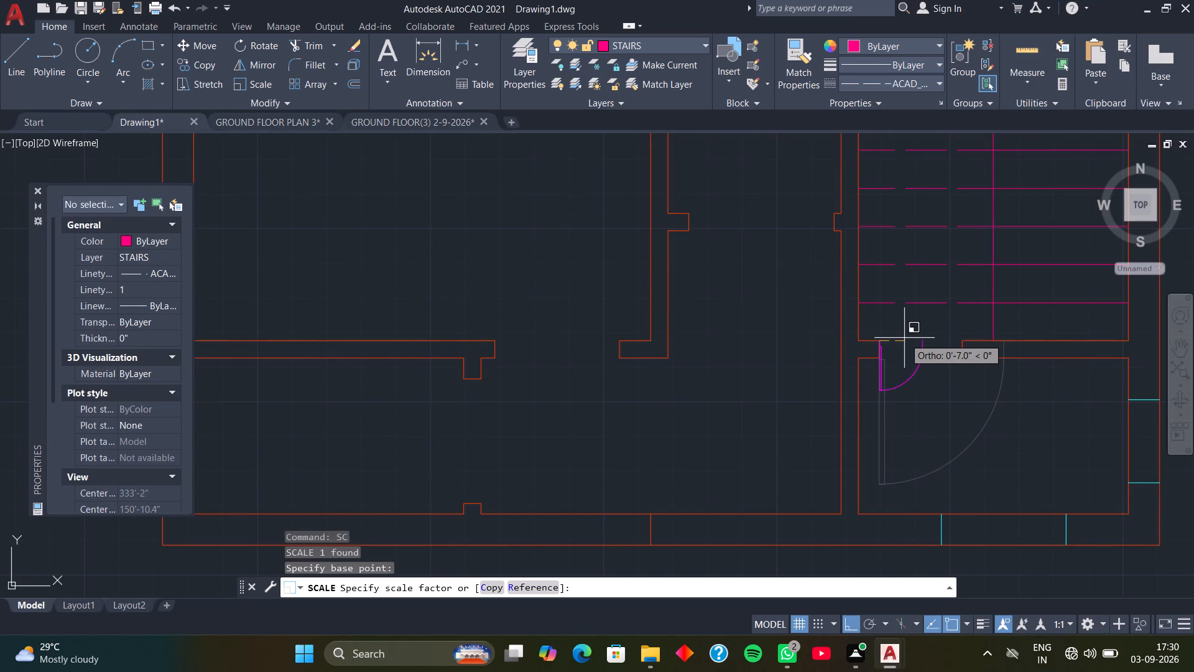
pyautogui.write('R')
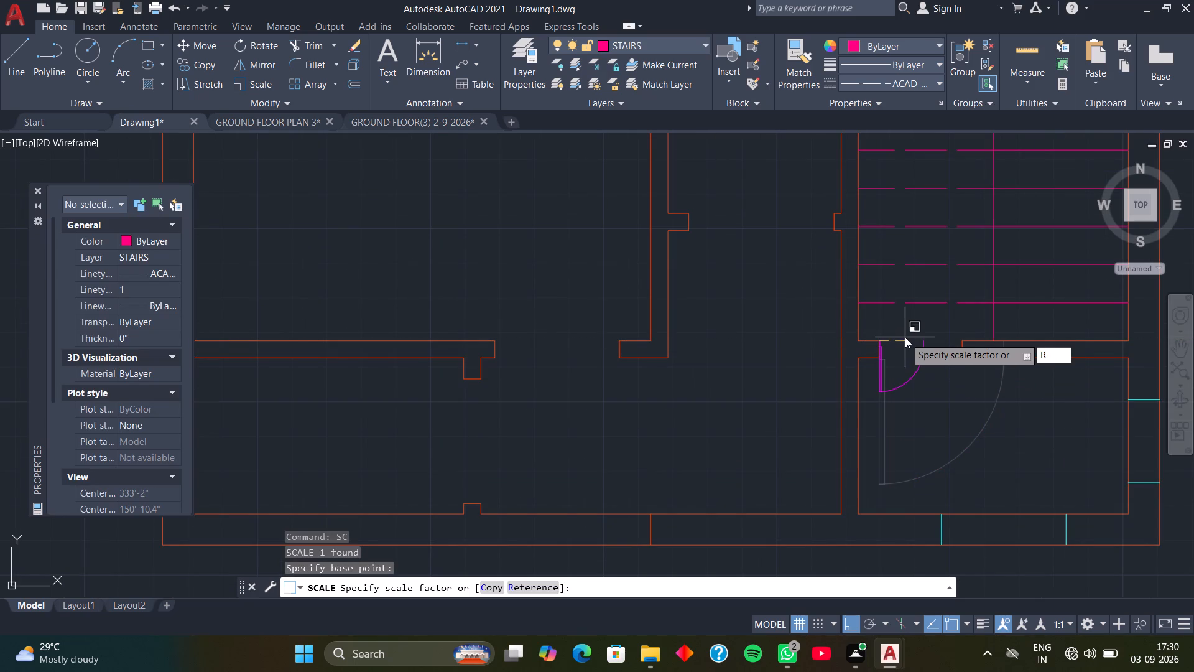
pyautogui.press('space')
pyautogui.click(880, 343)
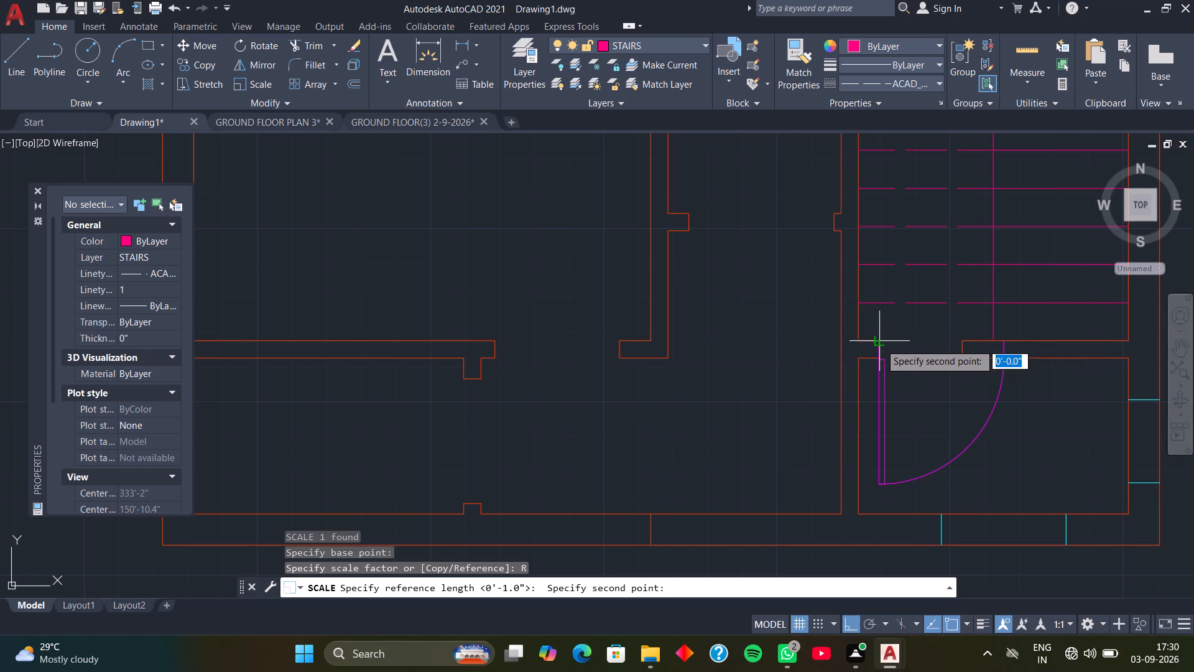
pyautogui.click(1008, 341)
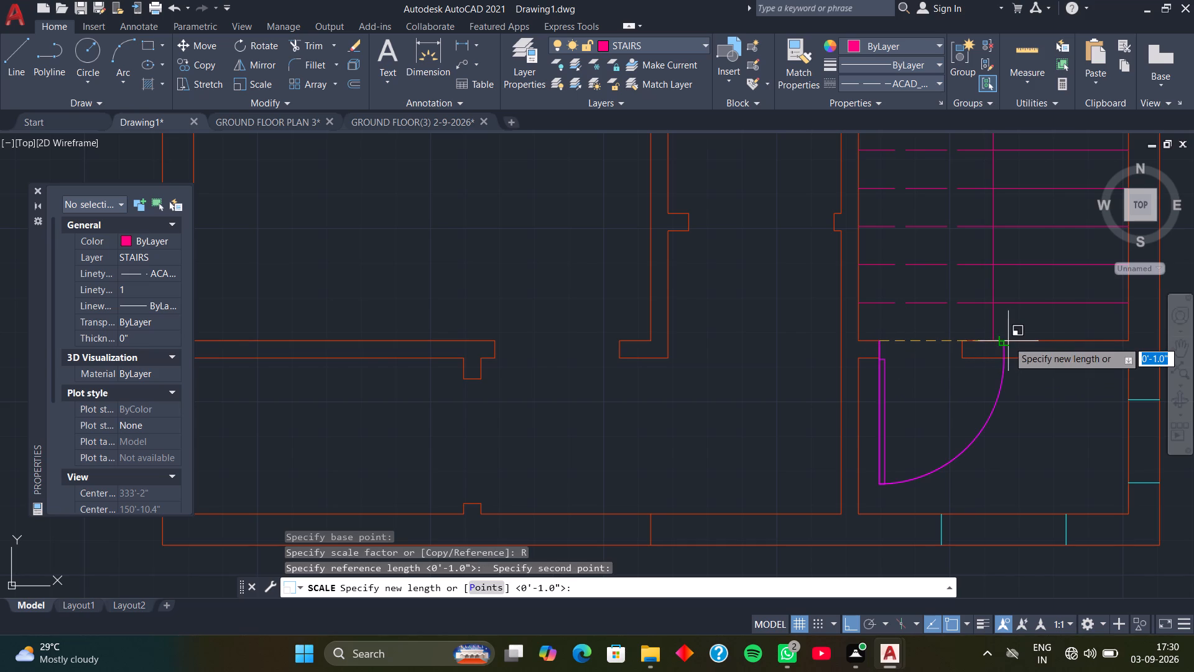
pyautogui.click(961, 343)
# Copy the door below the staircase into the bottom-left room, across its lower wall just right of the small wall stub.
pyautogui.scroll(2, 888, 375)
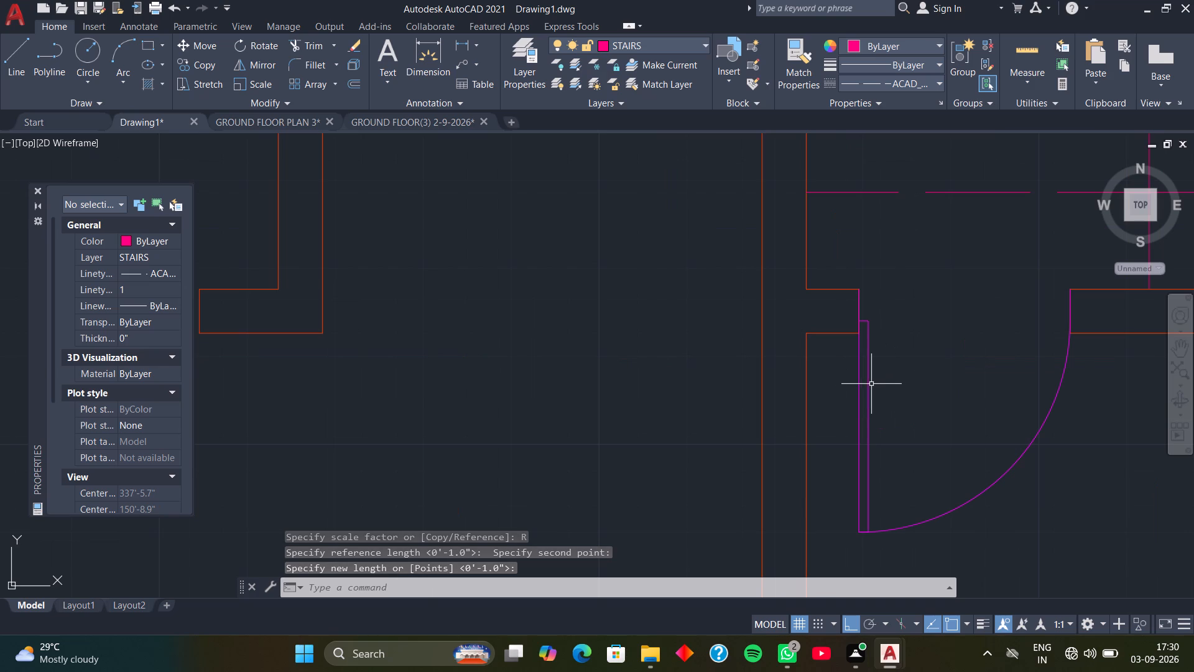
pyautogui.click(868, 386)
pyautogui.press('c')
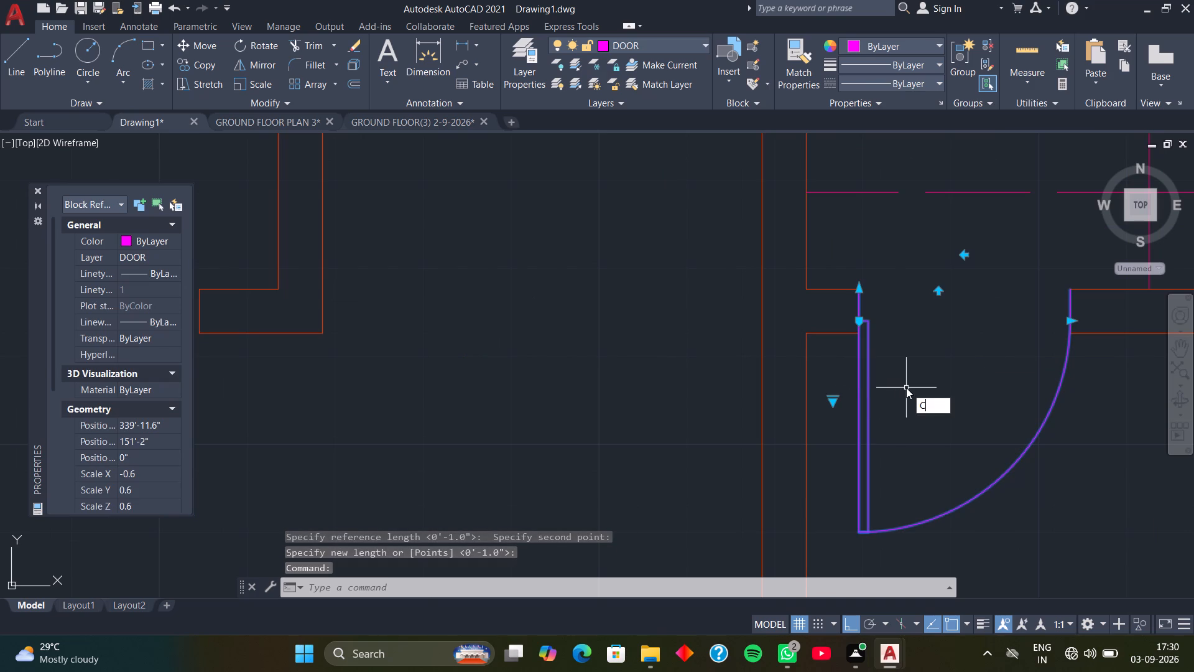
pyautogui.write('O')
pyautogui.press('space')
pyautogui.click(882, 406)
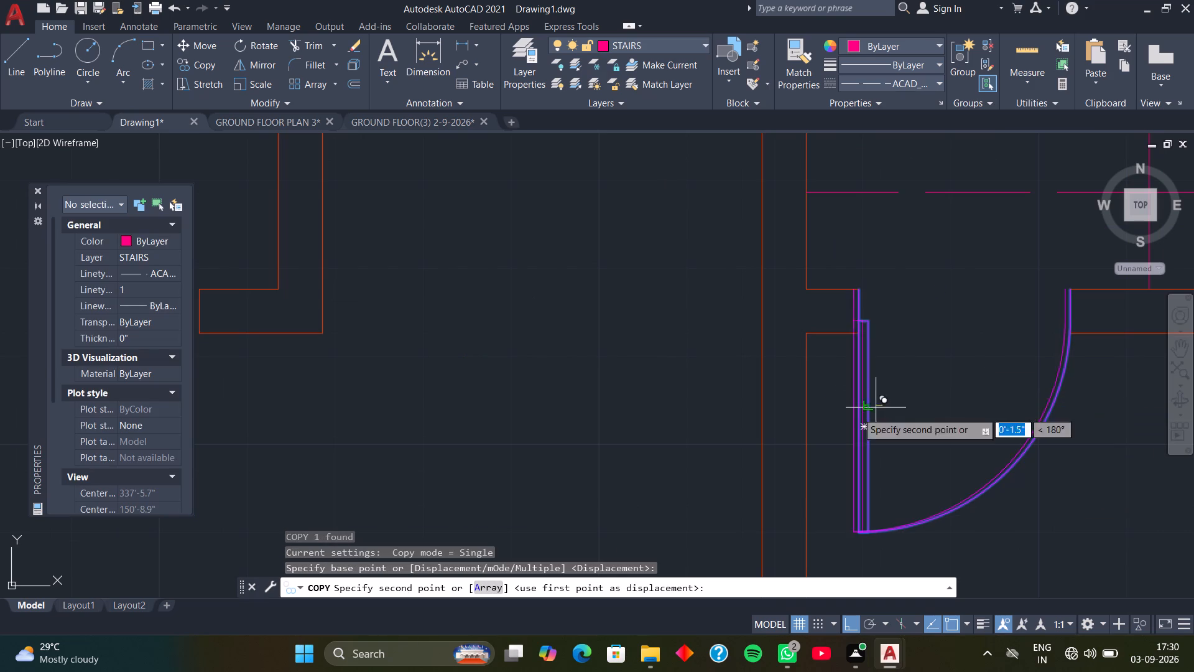
pyautogui.scroll(-2, 572, 470)
pyautogui.moveTo(568, 472); pyautogui.dragTo(1193, 370, button='middle')
pyautogui.moveTo(954, 427); pyautogui.dragTo(710, 464, button='middle')
pyautogui.click(832, 500)
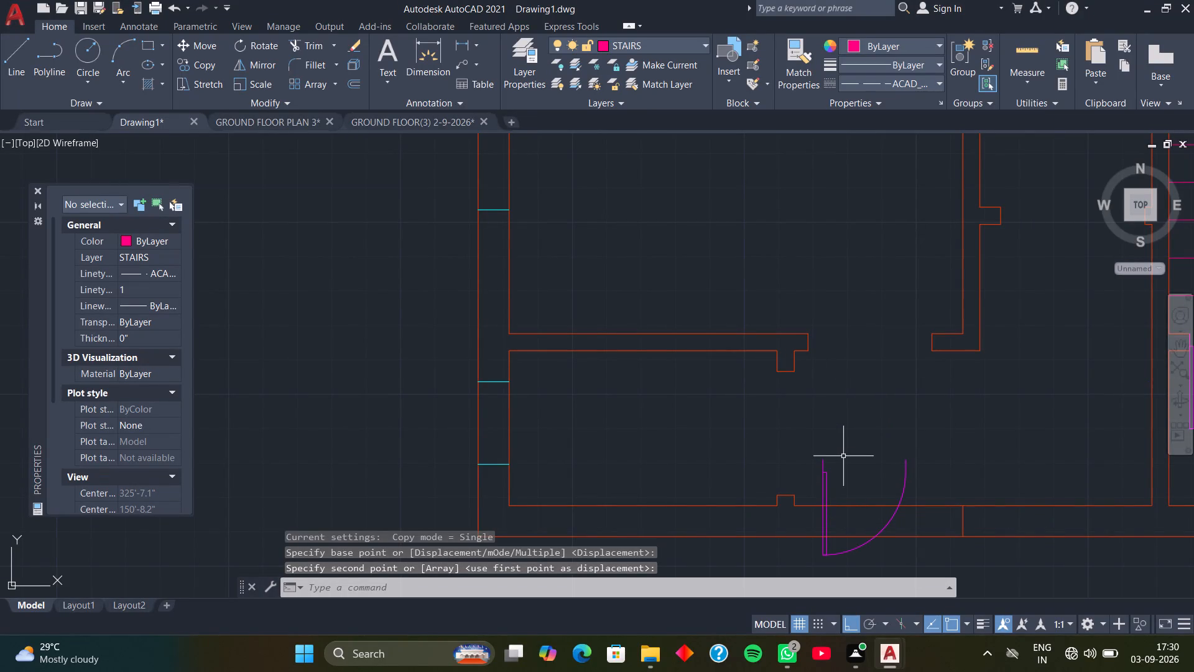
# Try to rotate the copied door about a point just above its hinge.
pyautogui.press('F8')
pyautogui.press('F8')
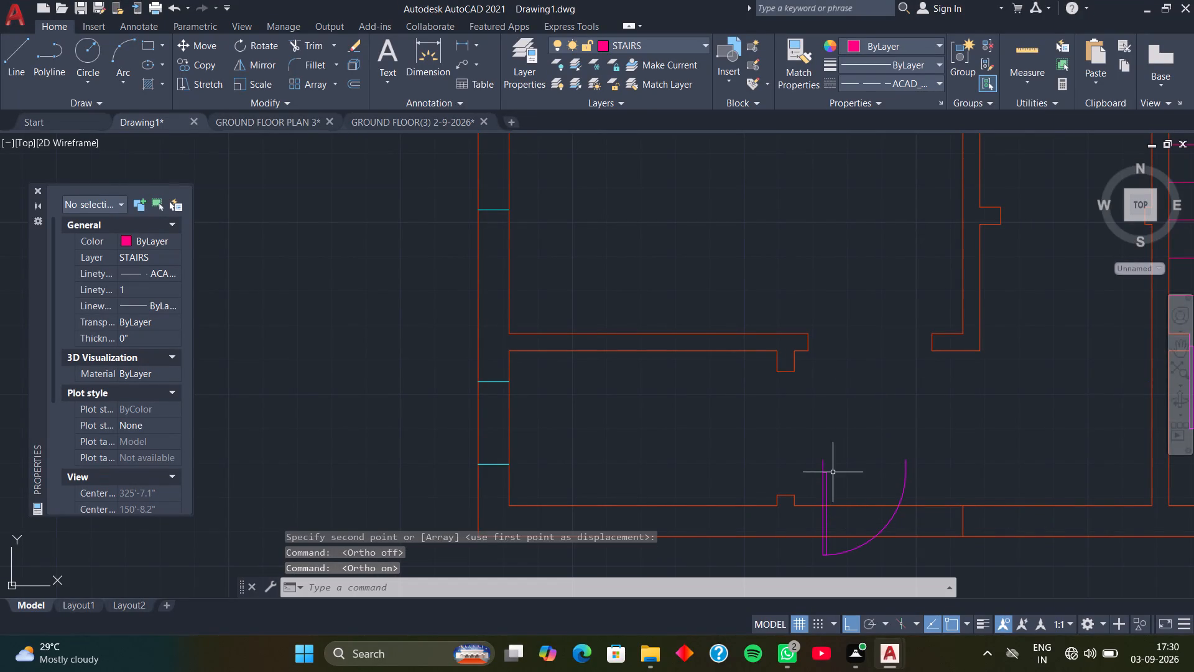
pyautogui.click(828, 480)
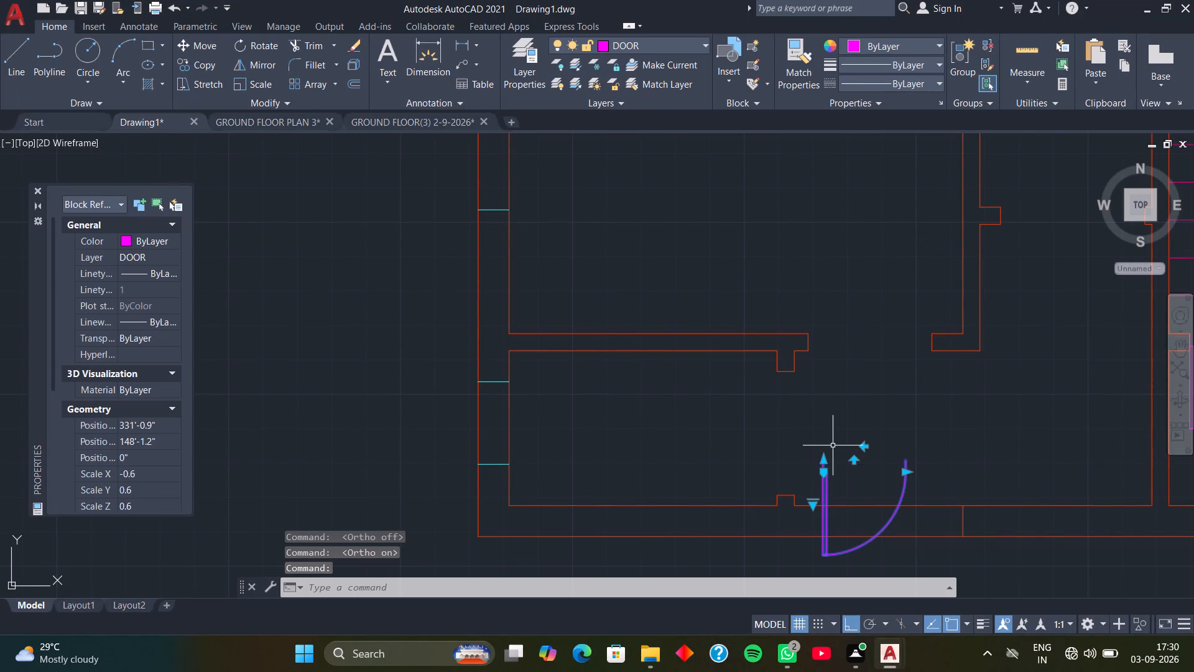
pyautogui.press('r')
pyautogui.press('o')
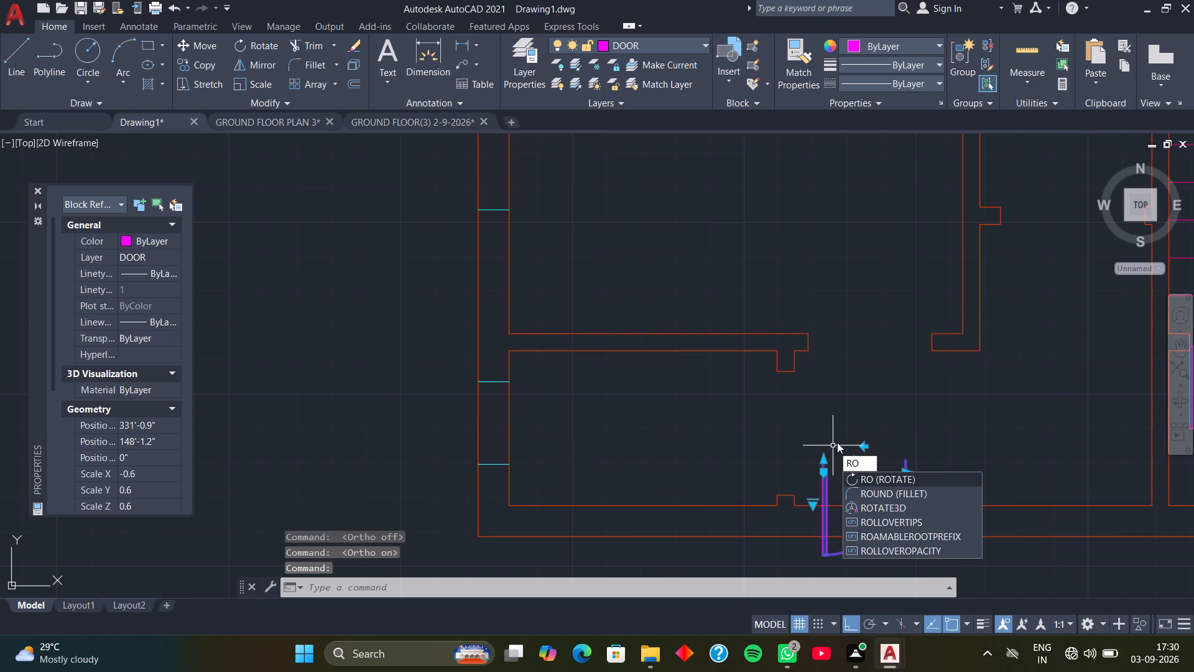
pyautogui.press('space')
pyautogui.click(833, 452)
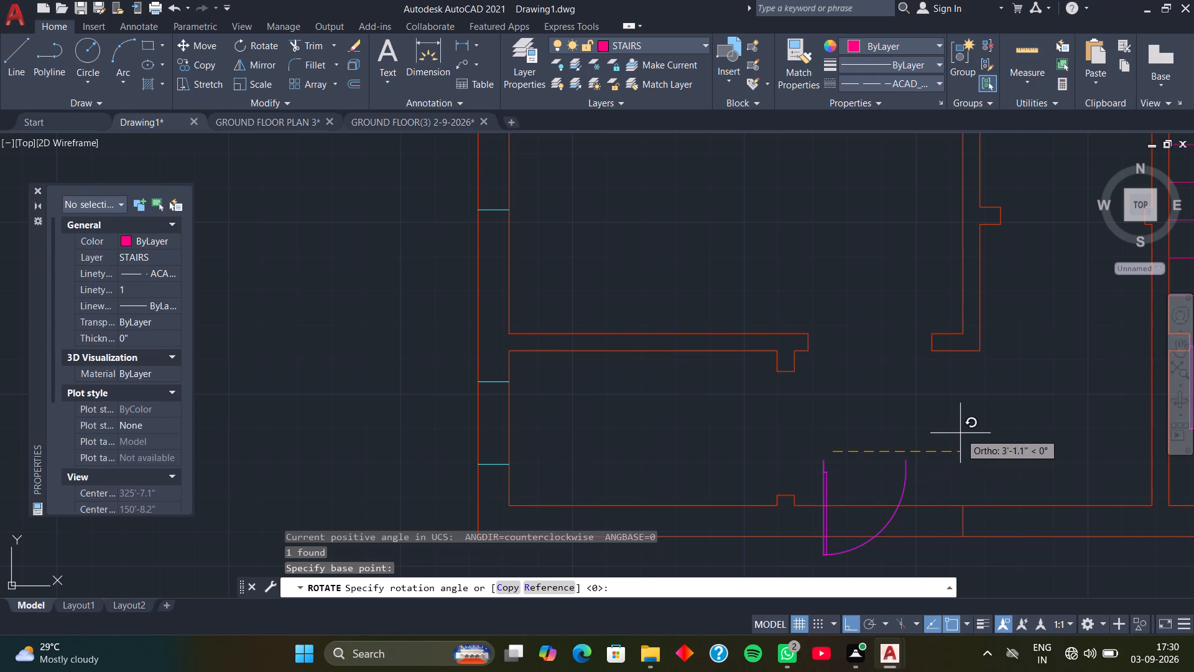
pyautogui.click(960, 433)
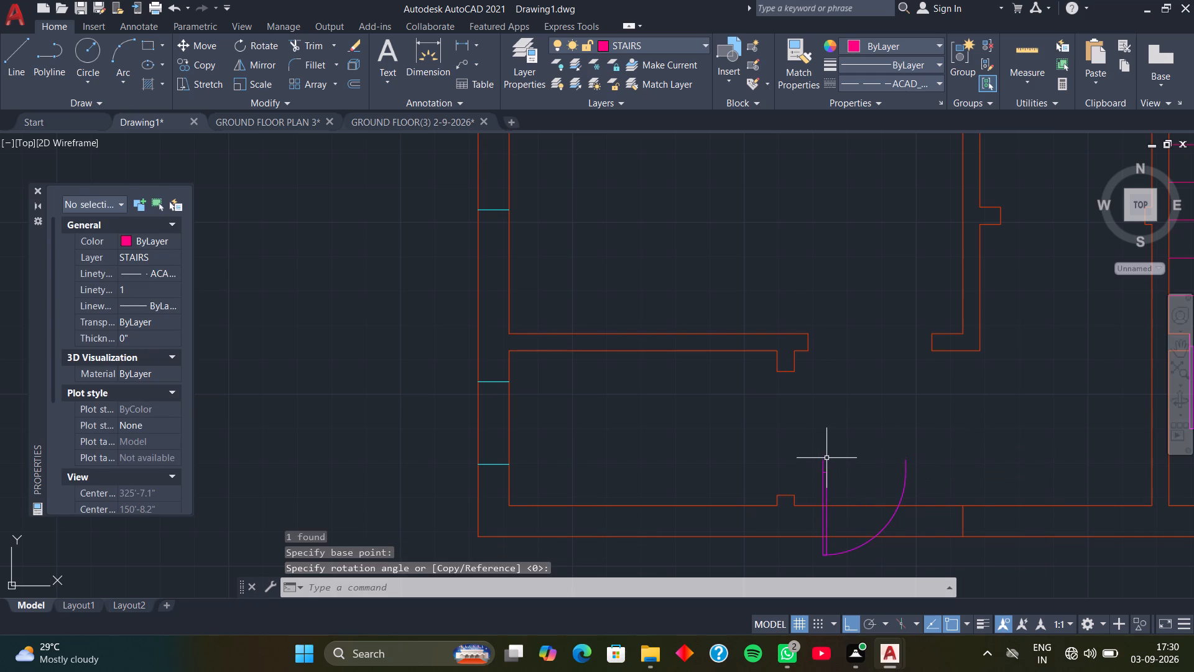
# Rotate the copied door 270° about its upper hinge corner so its leaf lies horizontal.
pyautogui.click(826, 465)
pyautogui.click(823, 481)
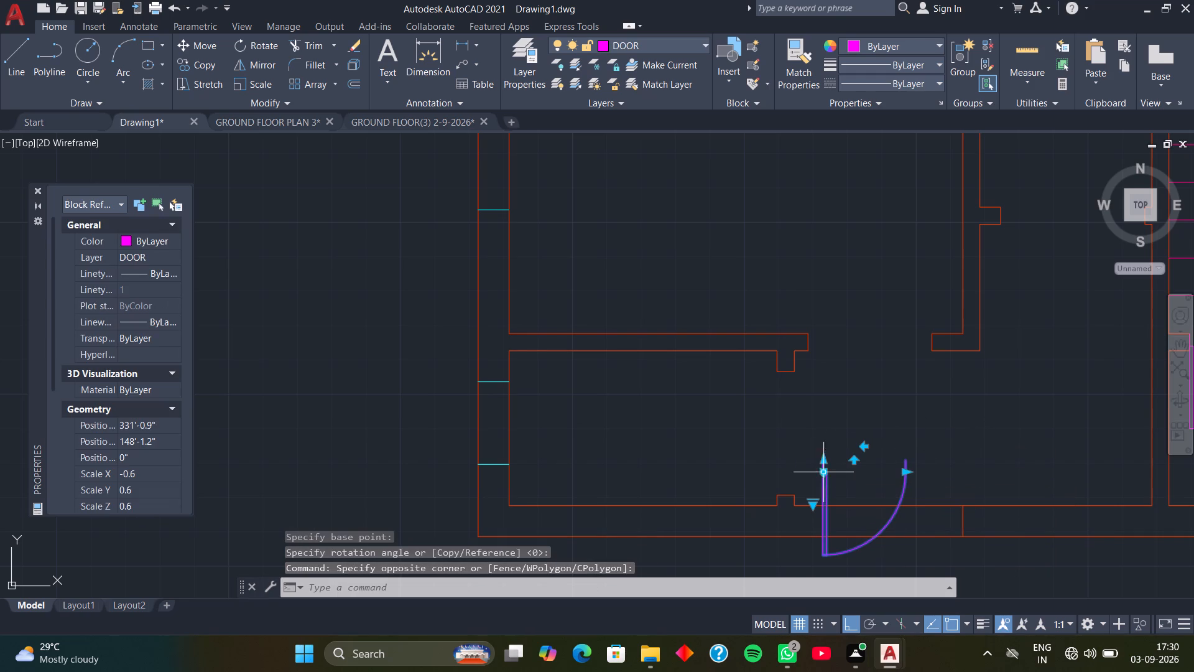
pyautogui.press('r')
pyautogui.write('O')
pyautogui.press('space')
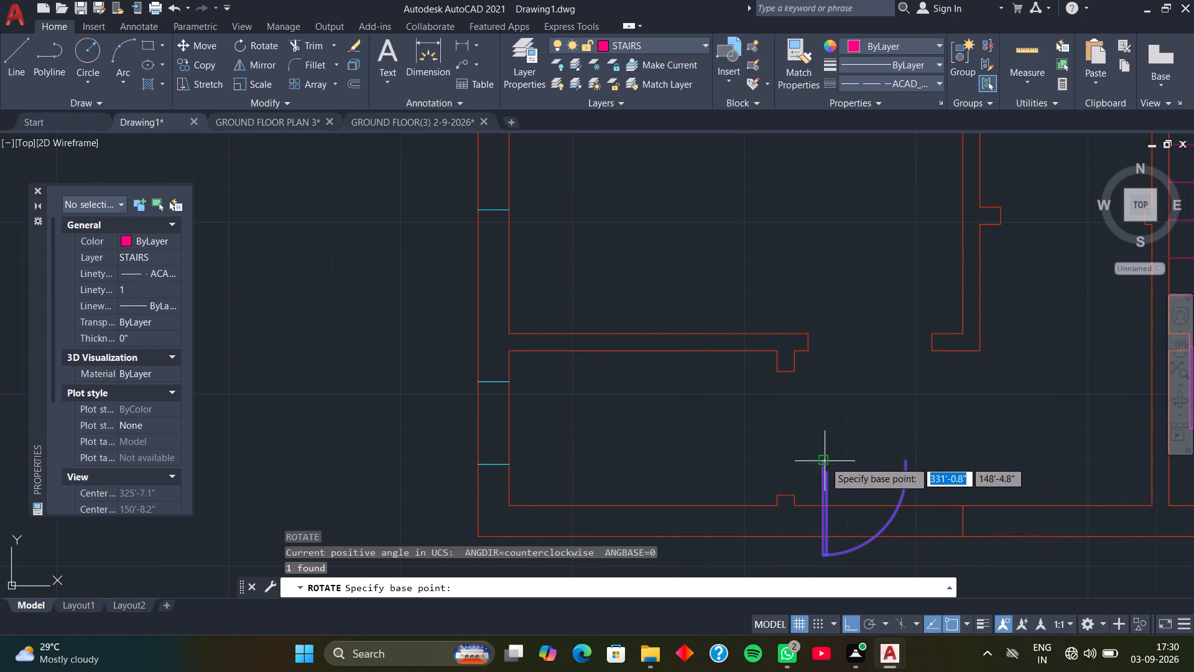
pyautogui.click(825, 461)
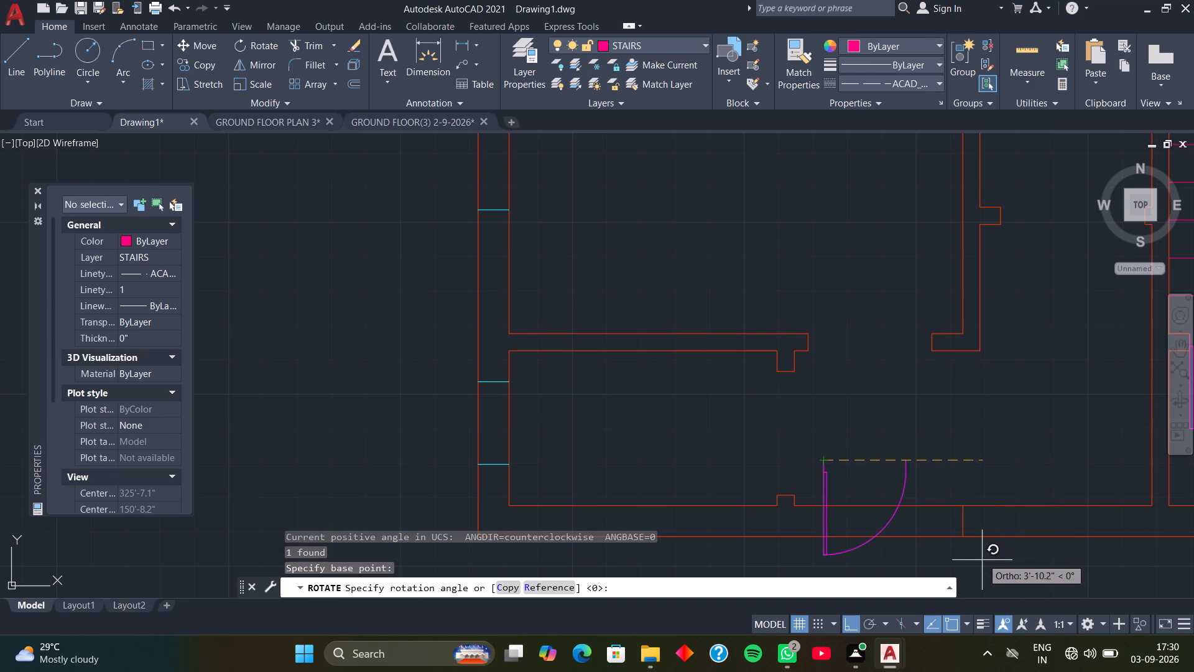
pyautogui.scroll(-2, 766, 485)
pyautogui.moveTo(760, 460); pyautogui.dragTo(743, 421, button='middle')
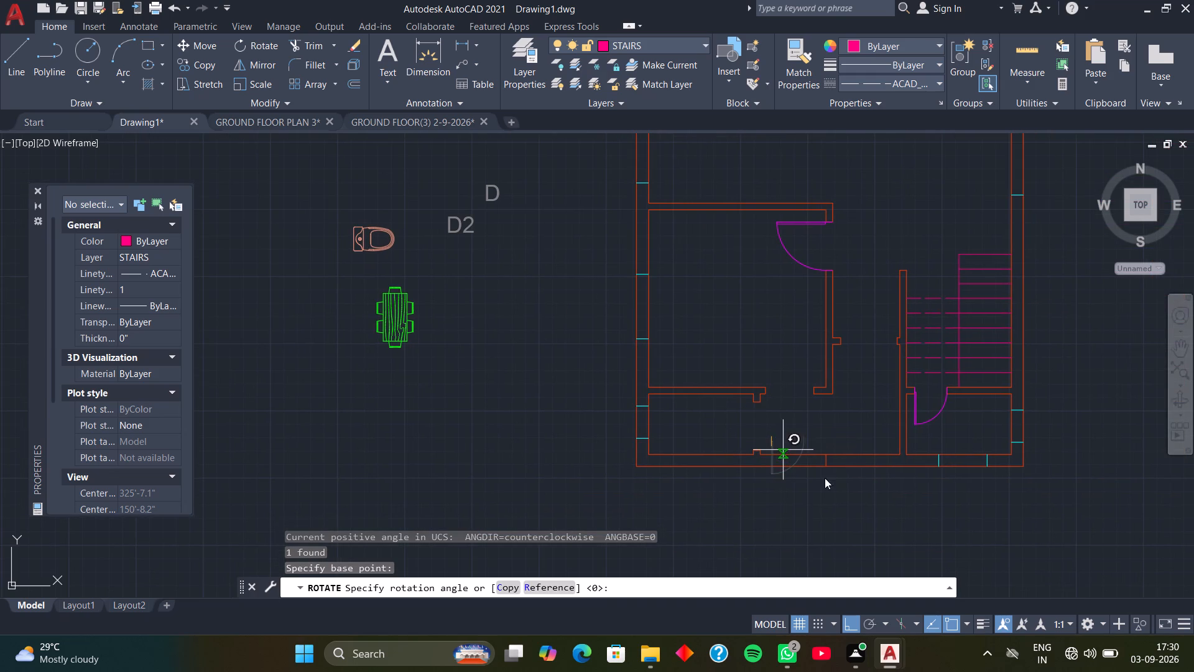
pyautogui.click(747, 505)
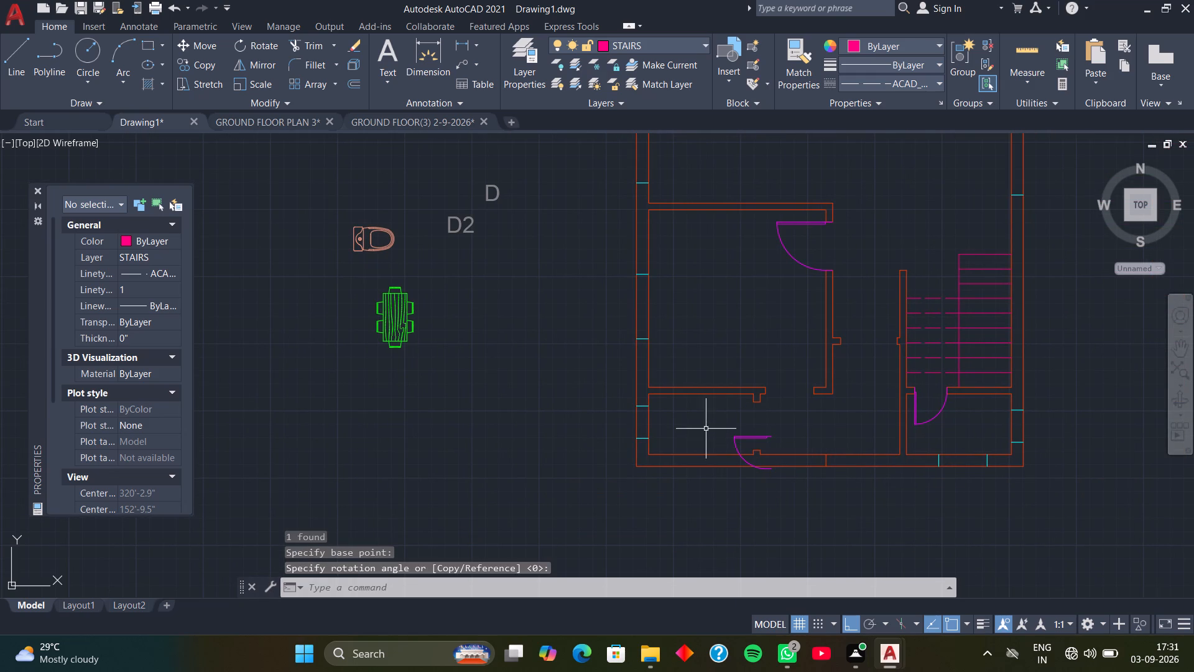
# Mirror the rotated door across a horizontal line just above it, erasing the source door.
pyautogui.click(743, 440)
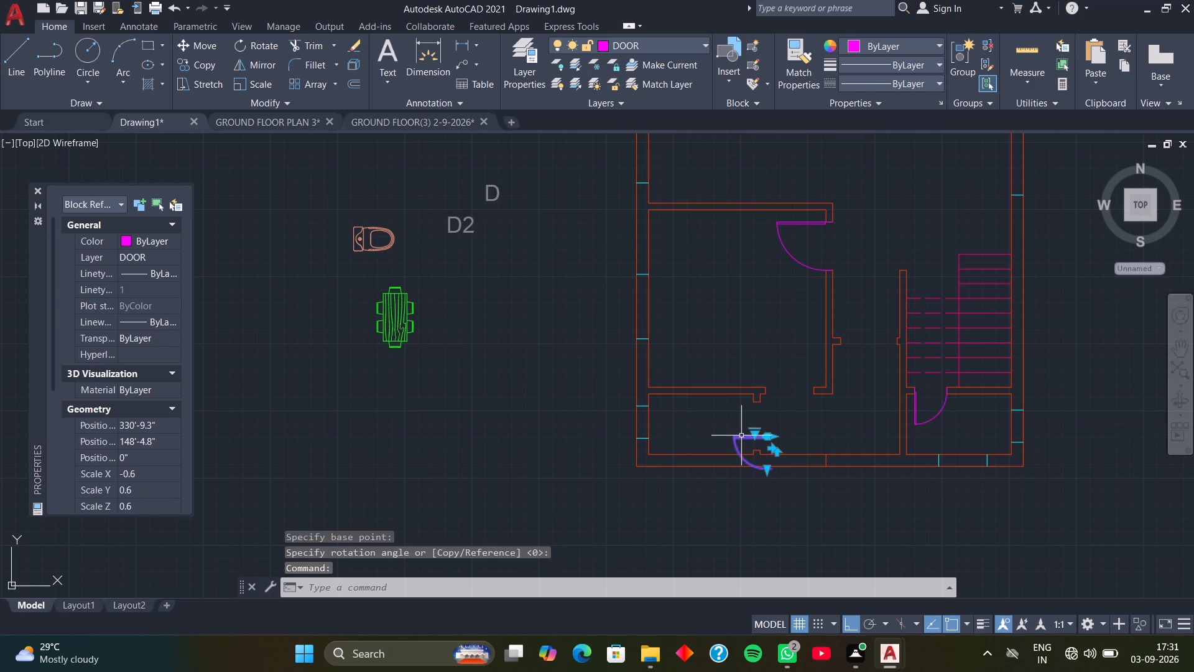
pyautogui.write('MIN')
pyautogui.press('BackSpace')
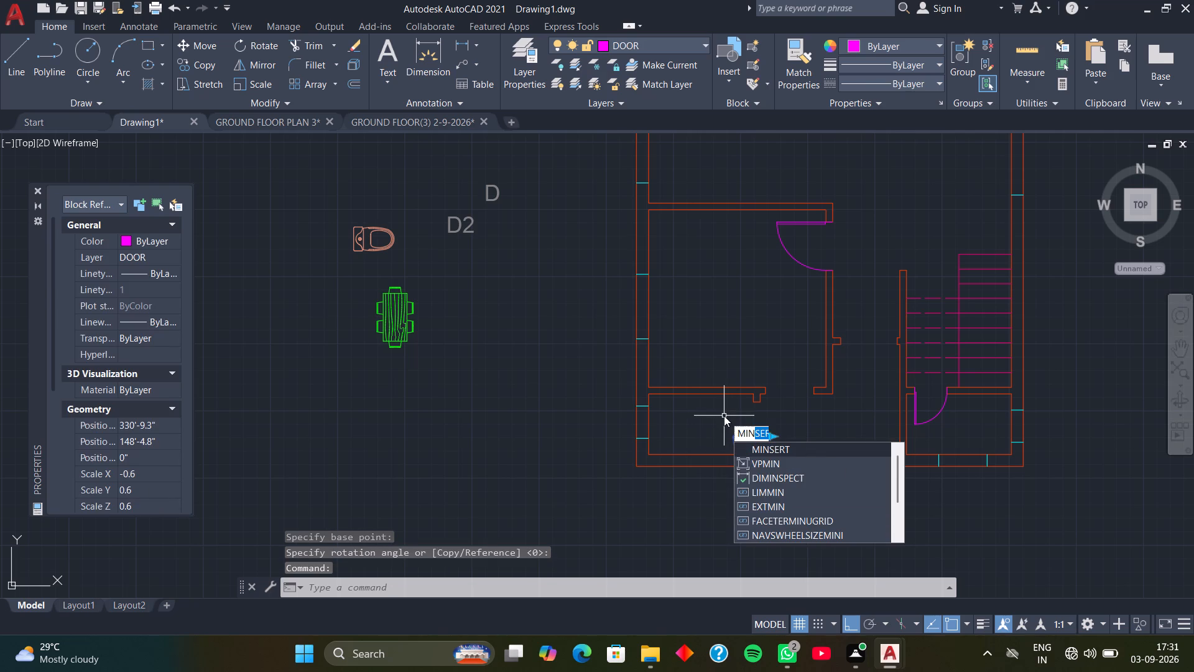
pyautogui.press('BackSpace')
pyautogui.press('space')
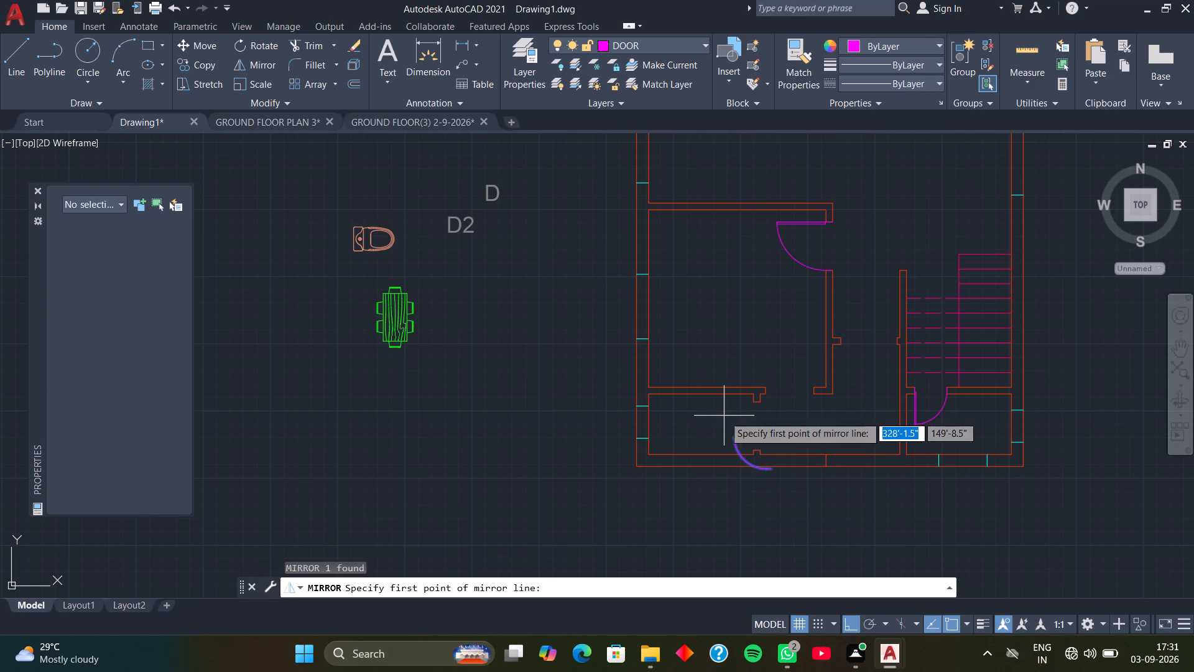
pyautogui.click(724, 416)
pyautogui.click(805, 406)
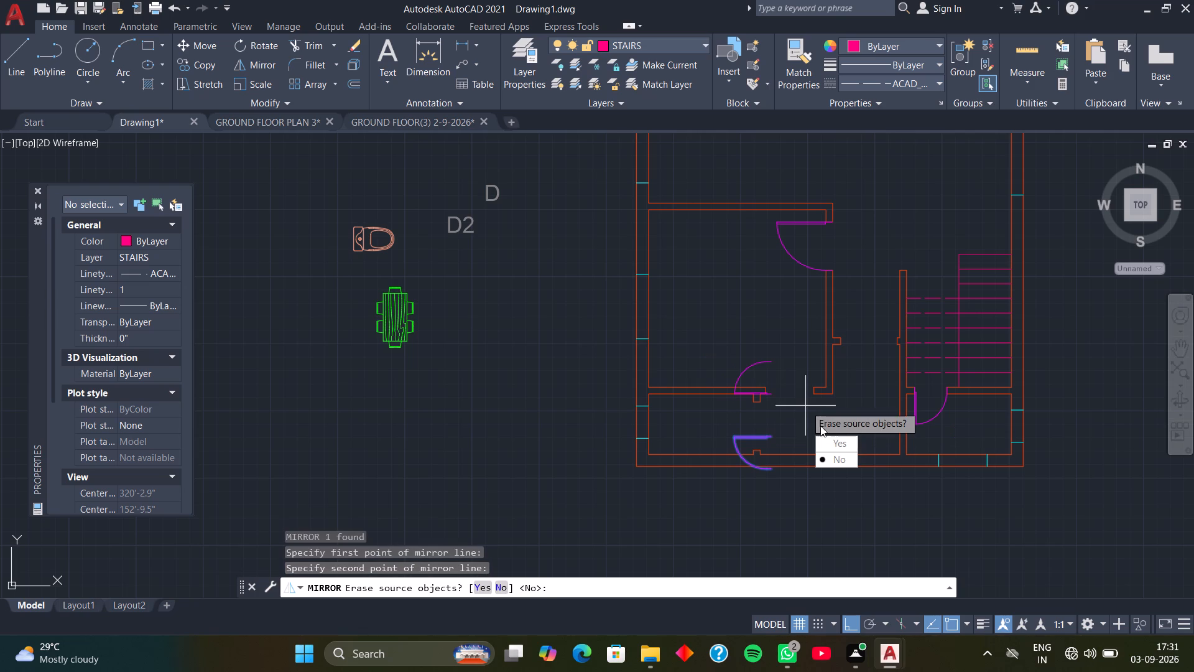
pyautogui.moveTo(840, 445); pyautogui.dragTo(805, 406)
# Move the mirrored door by its lower hinge corner to the upper-right corner of the stub on the bottom-left room's lower wall.
pyautogui.click(743, 374)
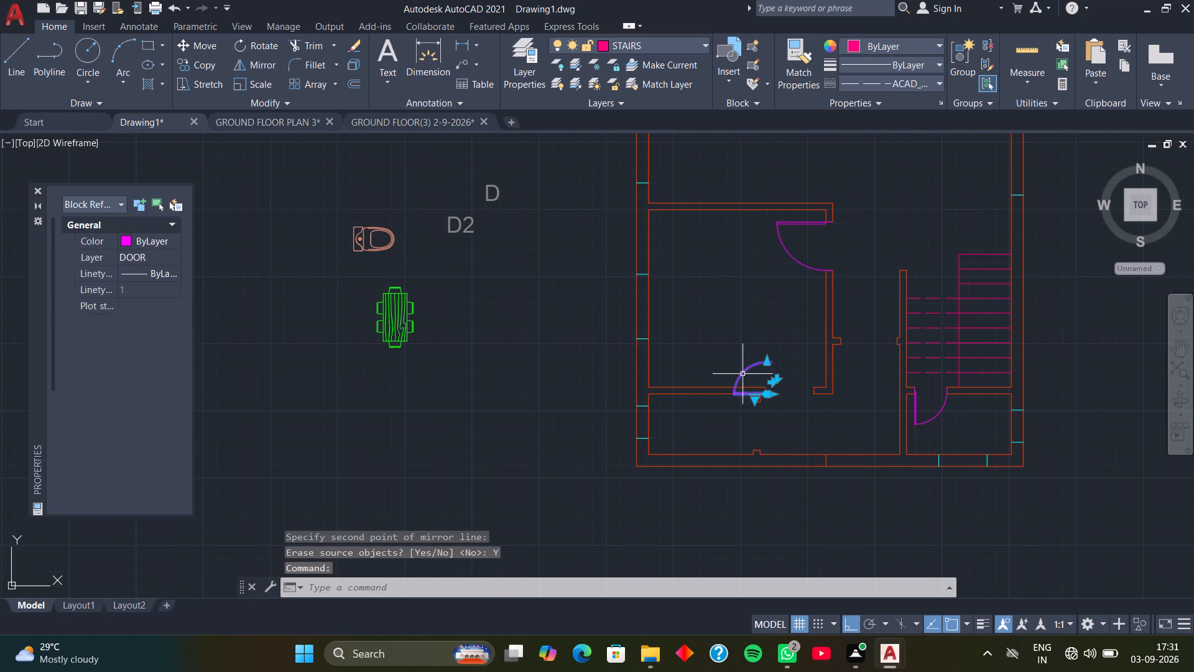
pyautogui.scroll(2, 755, 379)
pyautogui.write('M')
pyautogui.press('space')
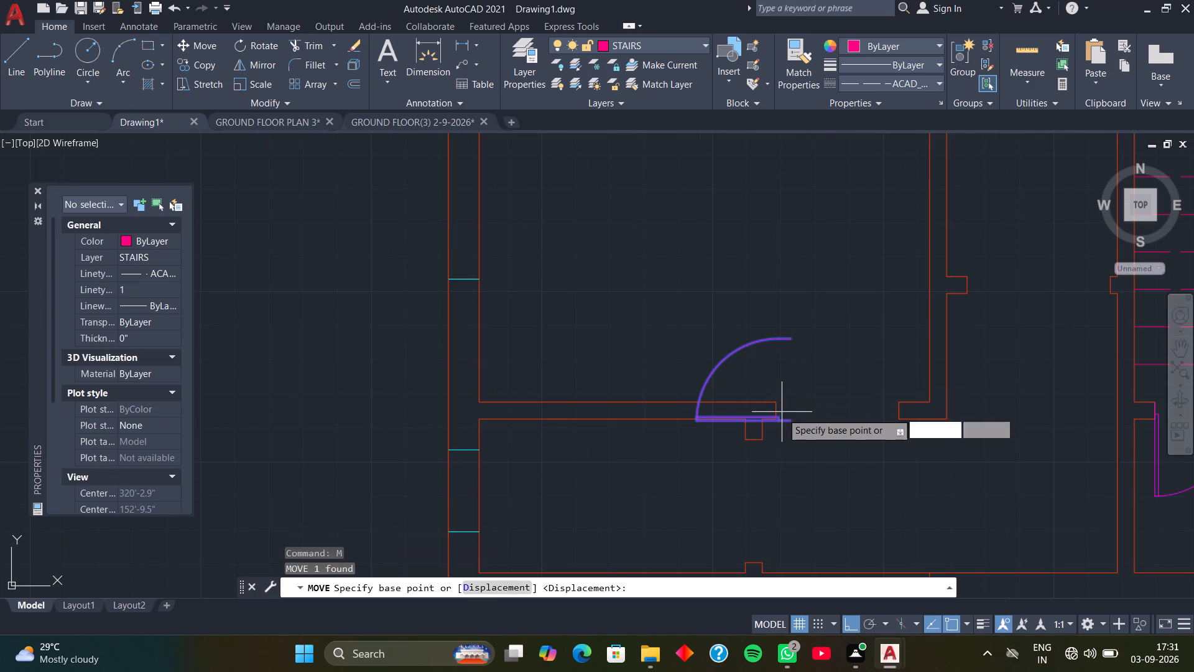
pyautogui.scroll(2, 782, 413)
pyautogui.press('F8')
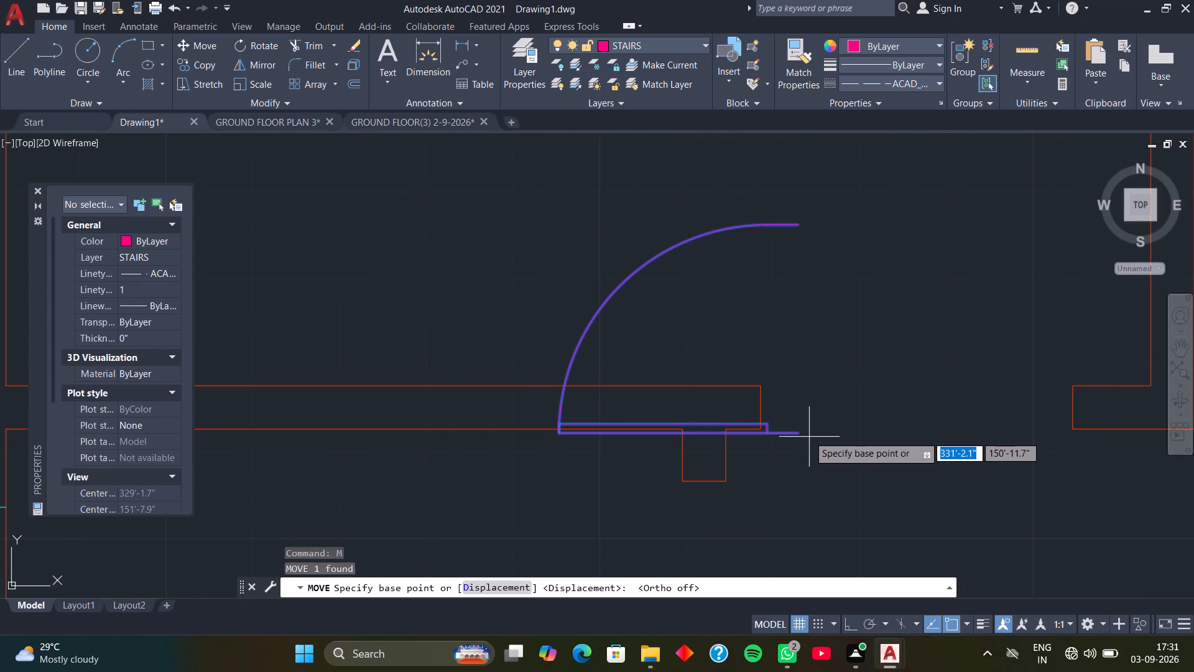
pyautogui.click(800, 434)
pyautogui.scroll(-2, 791, 471)
pyautogui.moveTo(789, 477); pyautogui.dragTo(661, 256, button='middle')
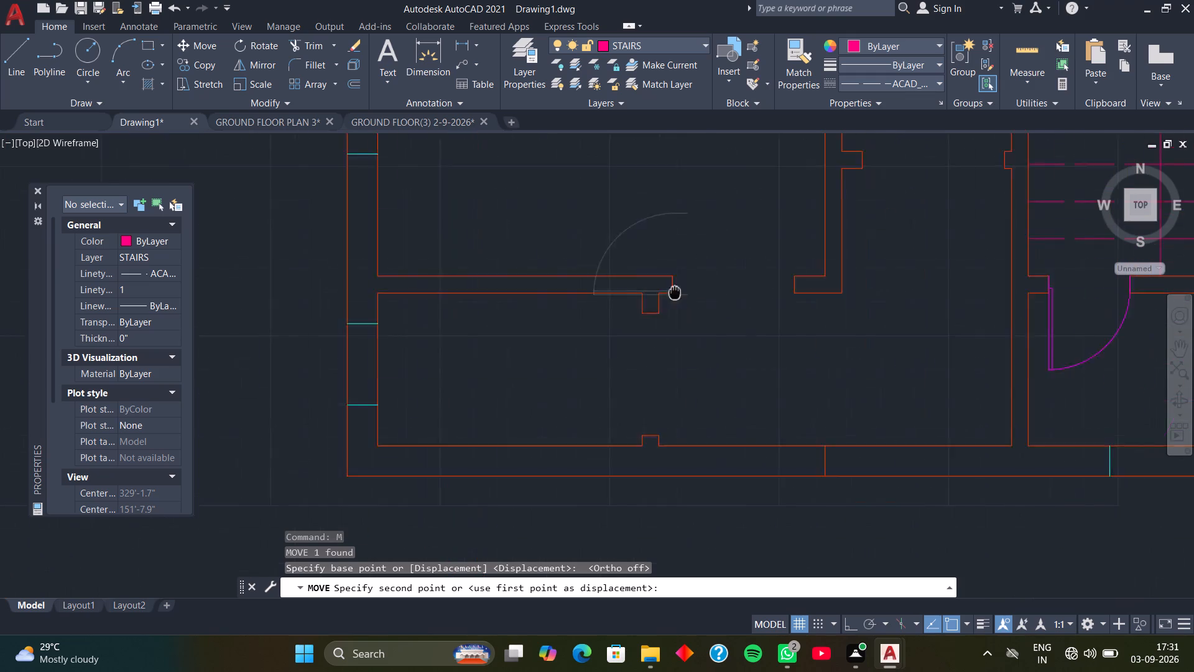
pyautogui.moveTo(661, 256); pyautogui.dragTo(652, 239, button='middle')
pyautogui.scroll(2, 646, 345)
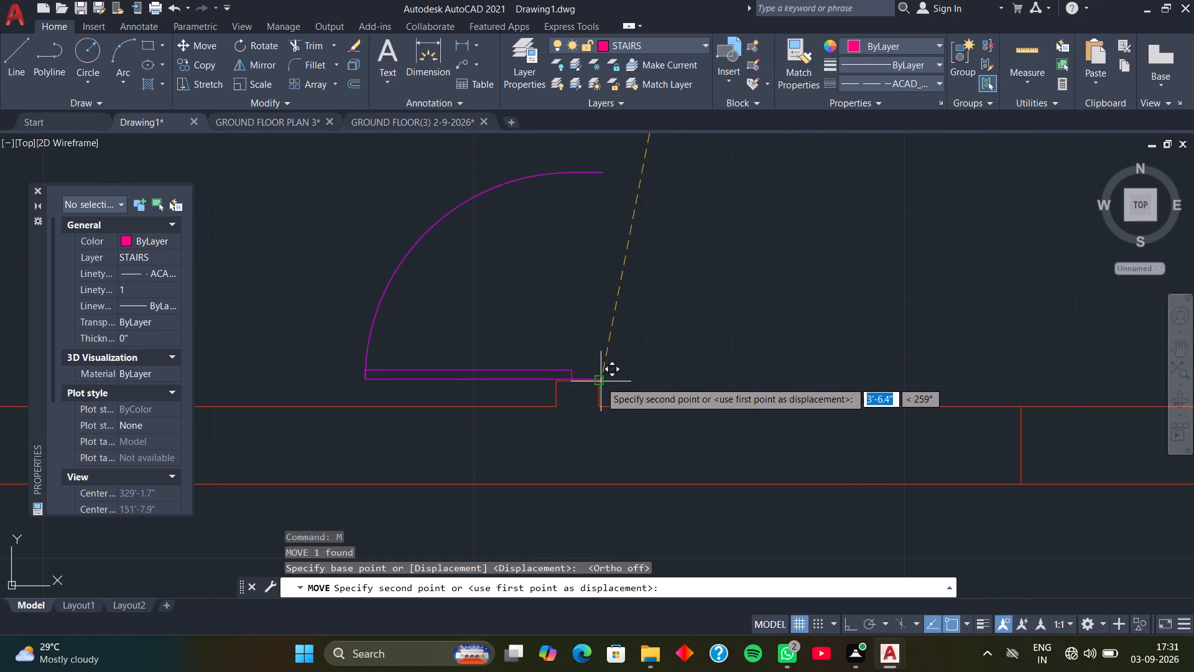
pyautogui.click(600, 381)
# Scale the bottom-left room's door by reference from its hinge corner so its width reaches the wall stub above.
pyautogui.scroll(-2, 652, 337)
pyautogui.moveTo(652, 337); pyautogui.dragTo(641, 337, button='middle')
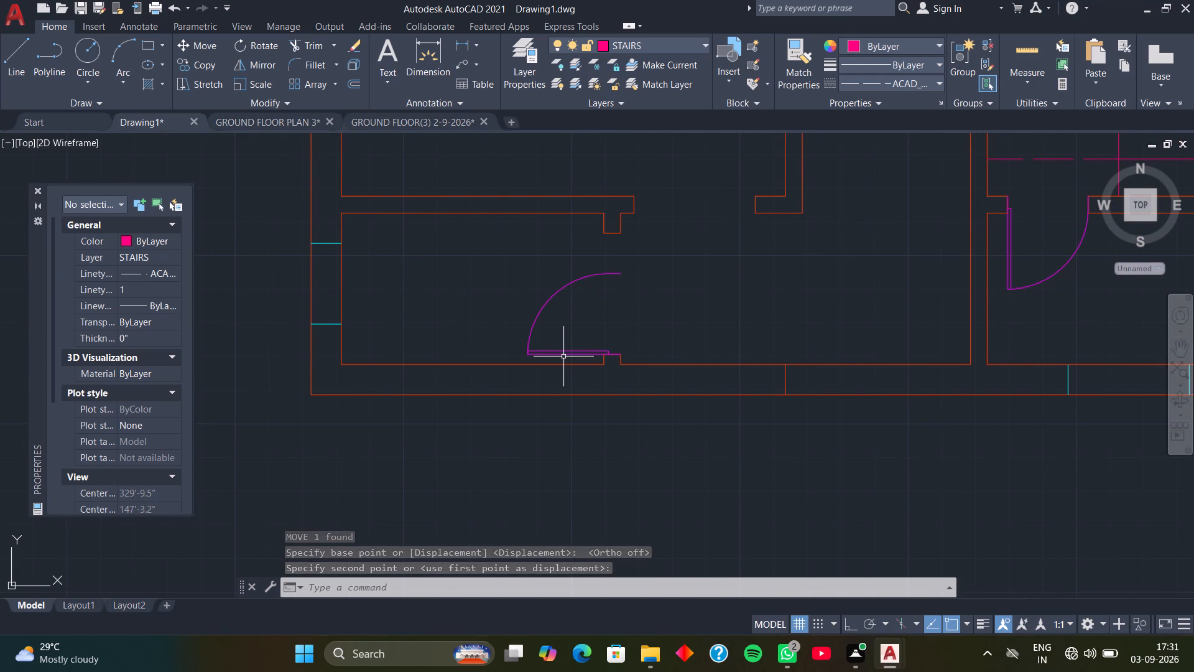
pyautogui.click(563, 355)
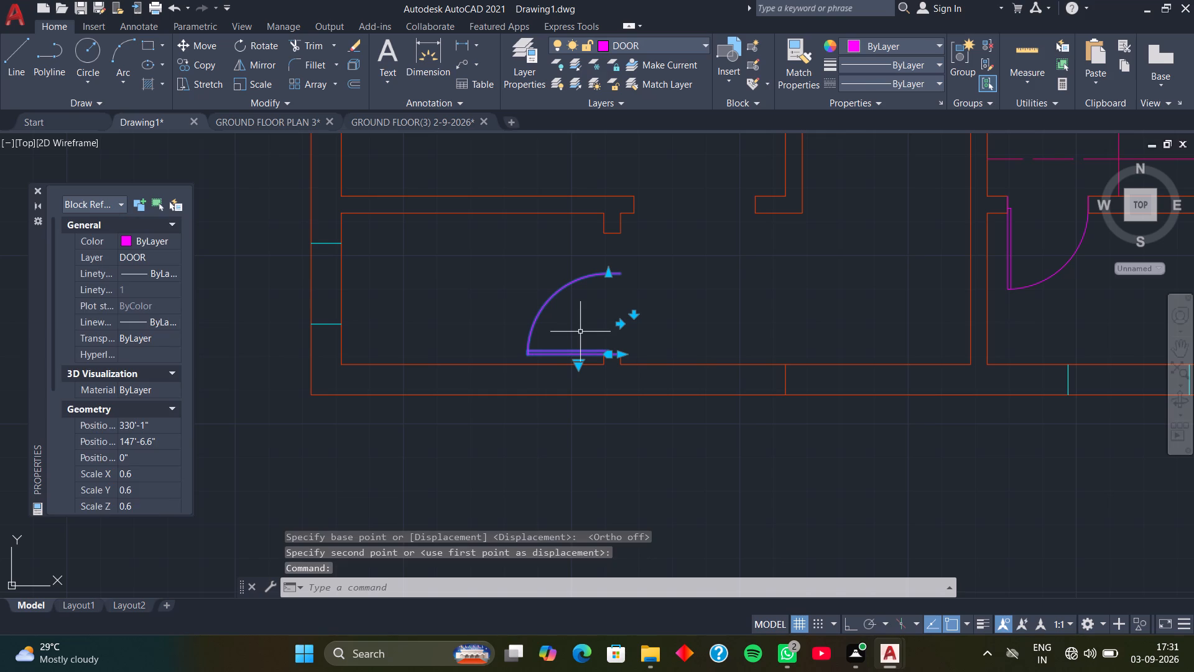
pyautogui.write('SC')
pyautogui.press('space')
pyautogui.click(621, 353)
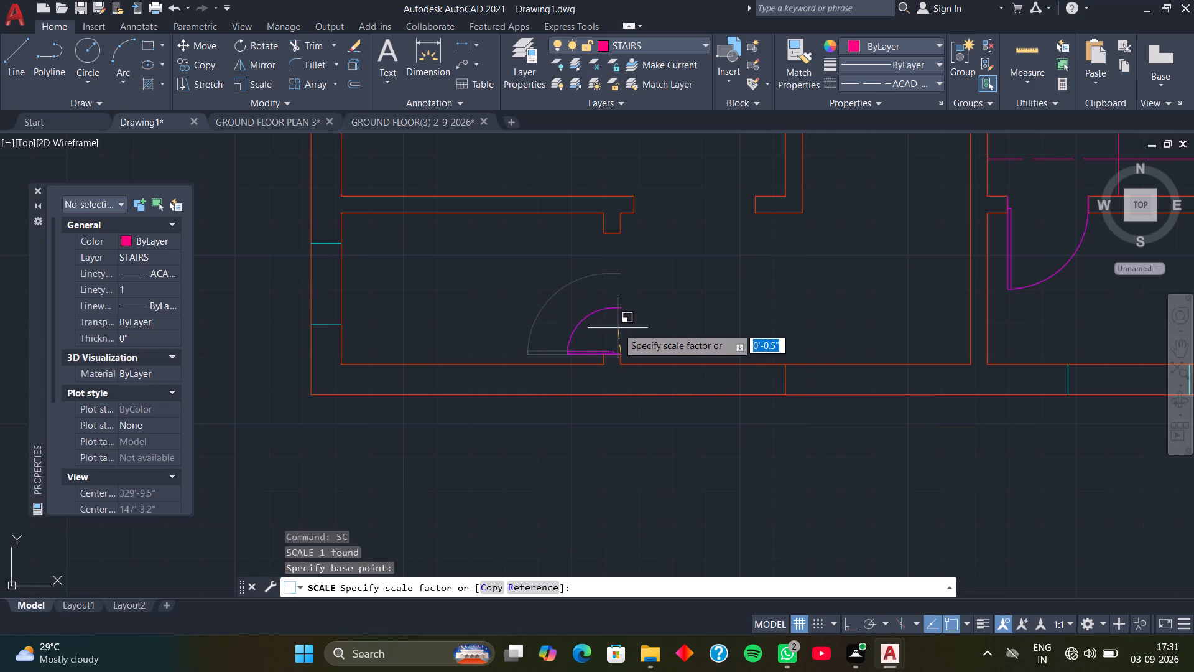
pyautogui.press('r')
pyautogui.press('space')
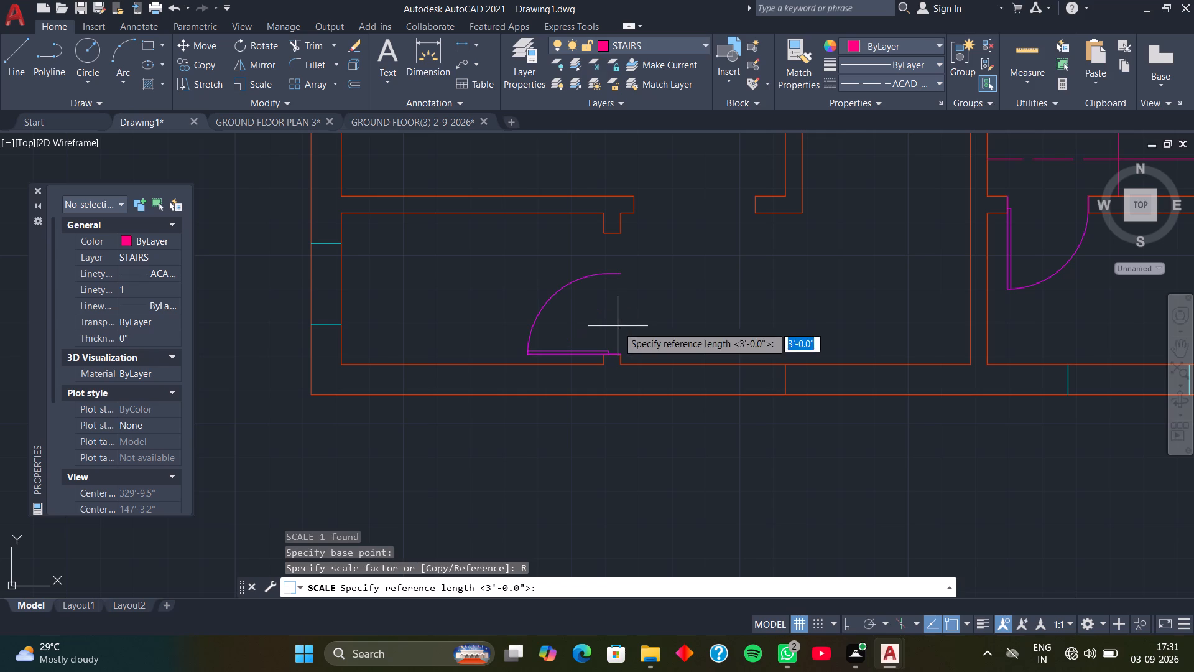
pyautogui.click(618, 355)
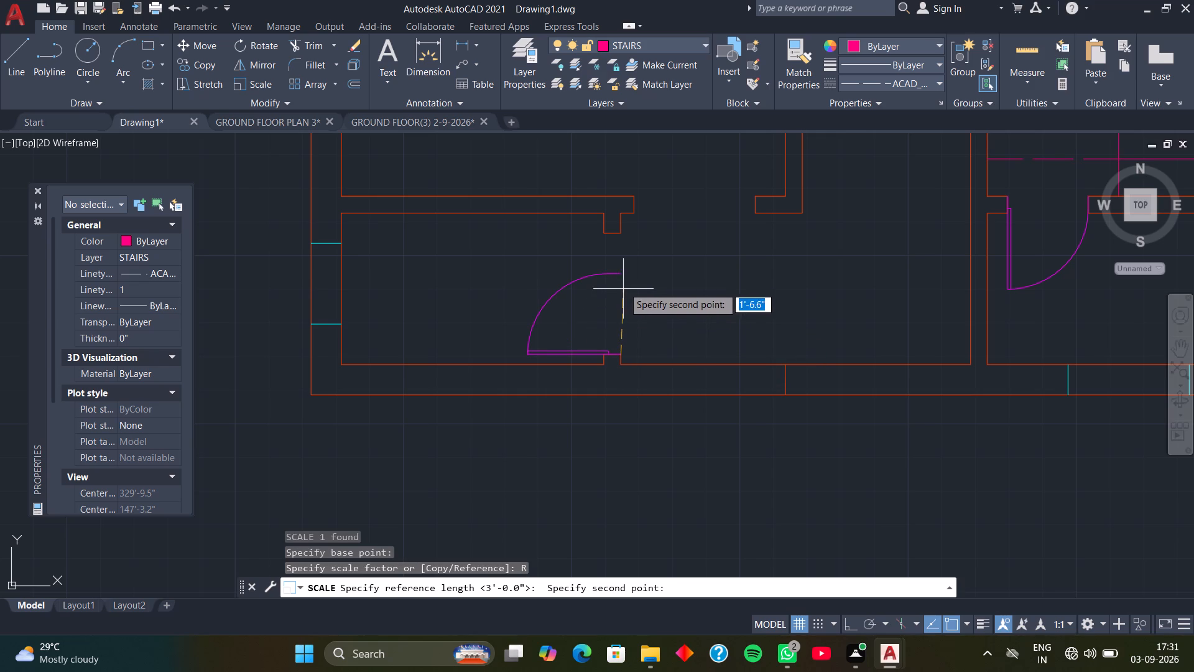
pyautogui.click(624, 274)
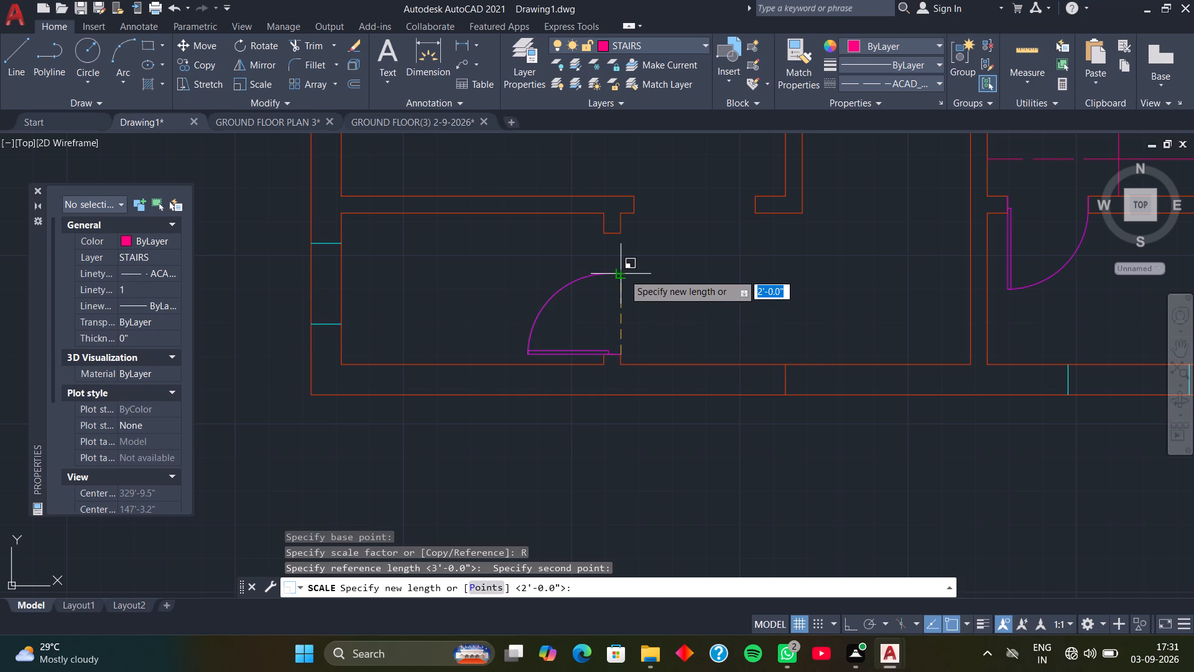
pyautogui.click(617, 233)
# Copy the door left of the upper dividing wall, by its lower hinge corner, onto the right jamb of the lower-left room's bottom opening.
pyautogui.scroll(-2, 672, 240)
pyautogui.moveTo(672, 240); pyautogui.dragTo(611, 248, button='middle')
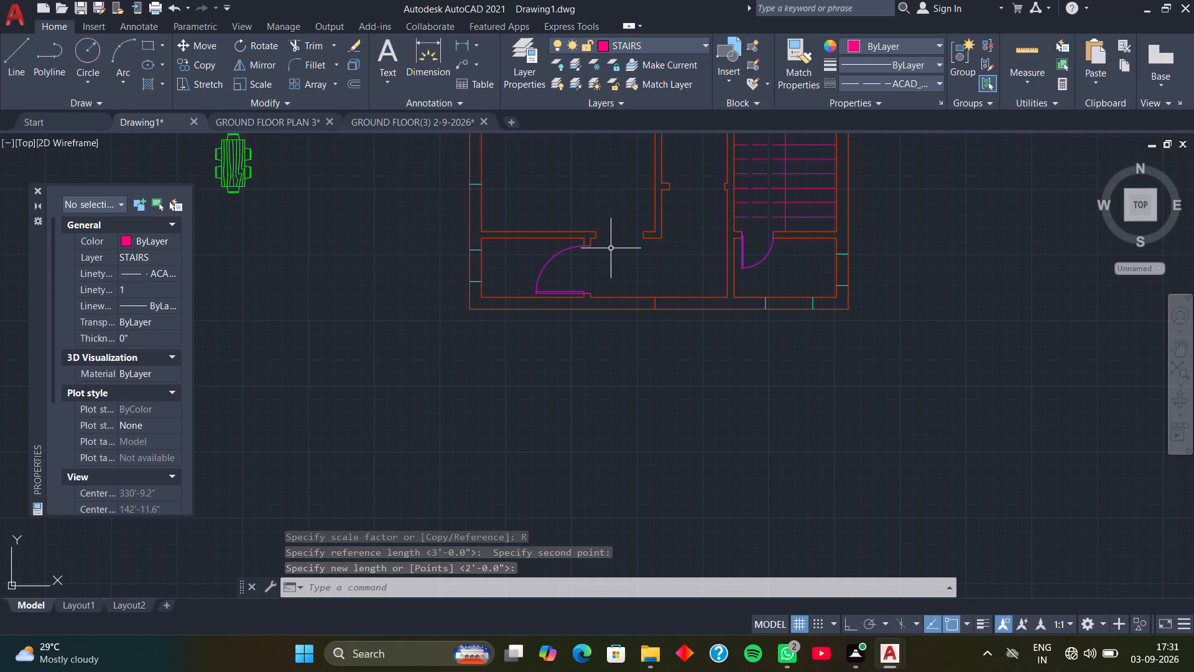
pyautogui.scroll(-1, 626, 248)
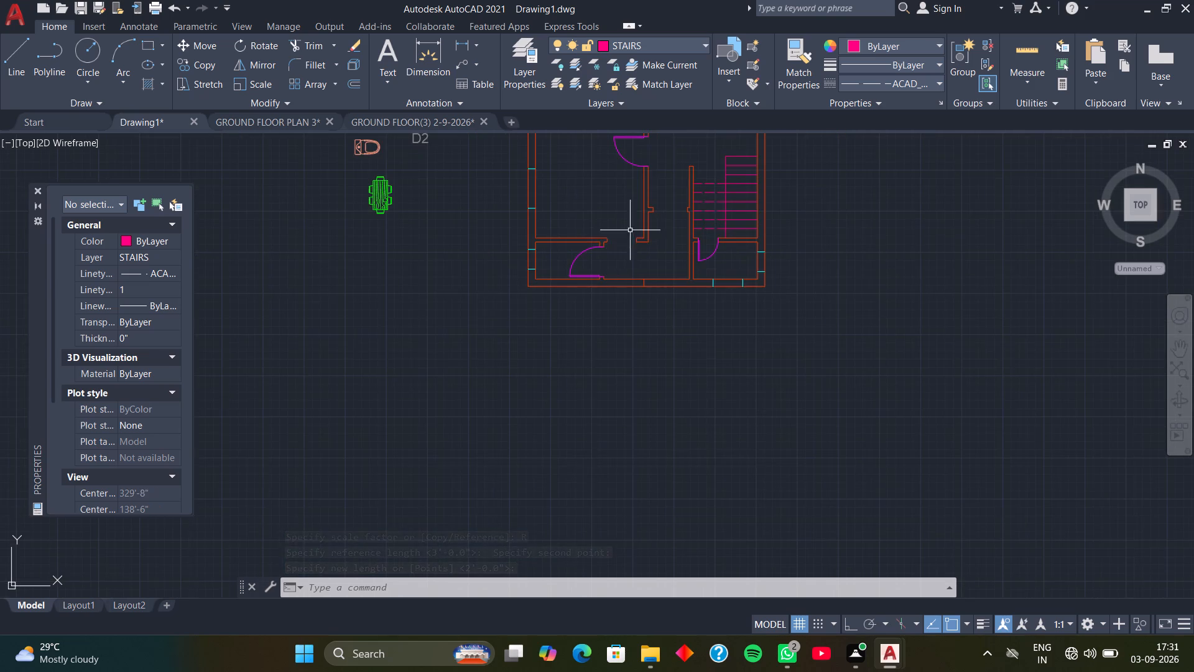
pyautogui.moveTo(630, 218); pyautogui.dragTo(537, 374, button='middle')
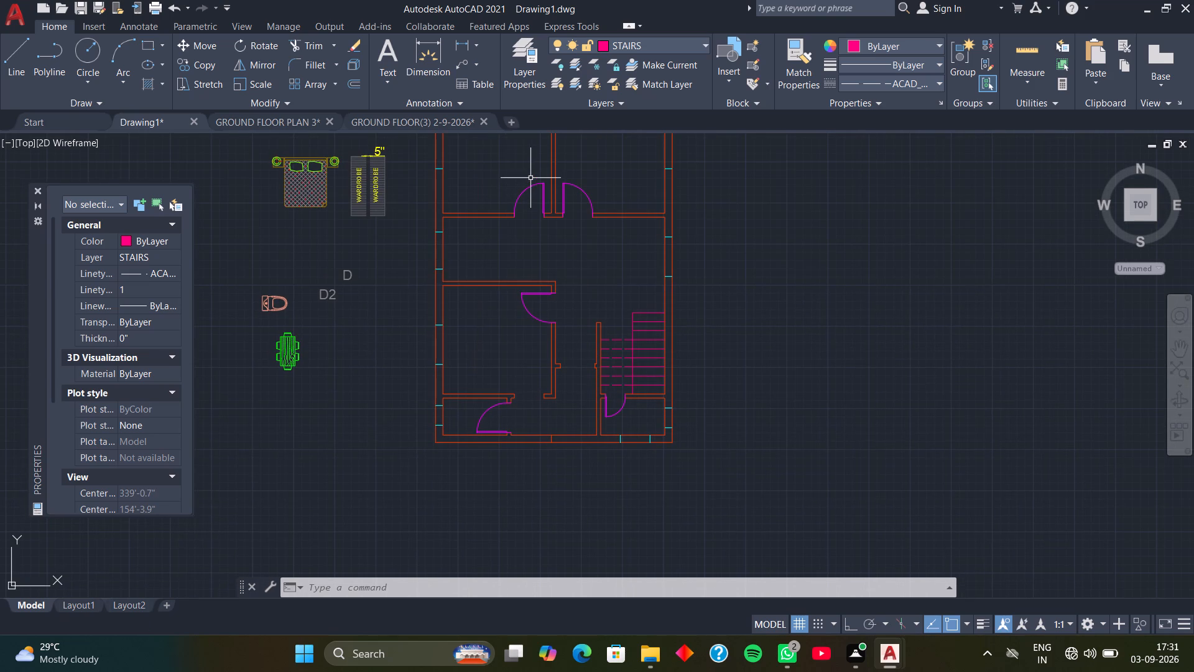
pyautogui.click(540, 184)
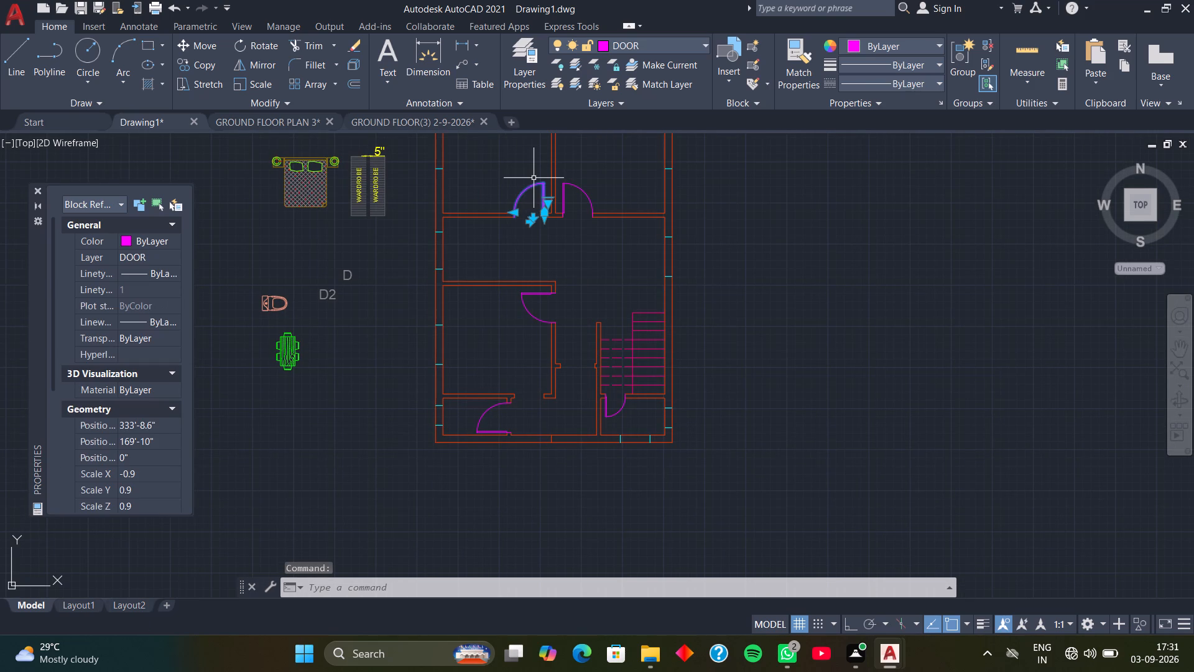
pyautogui.press('c')
pyautogui.write('O')
pyautogui.press('space')
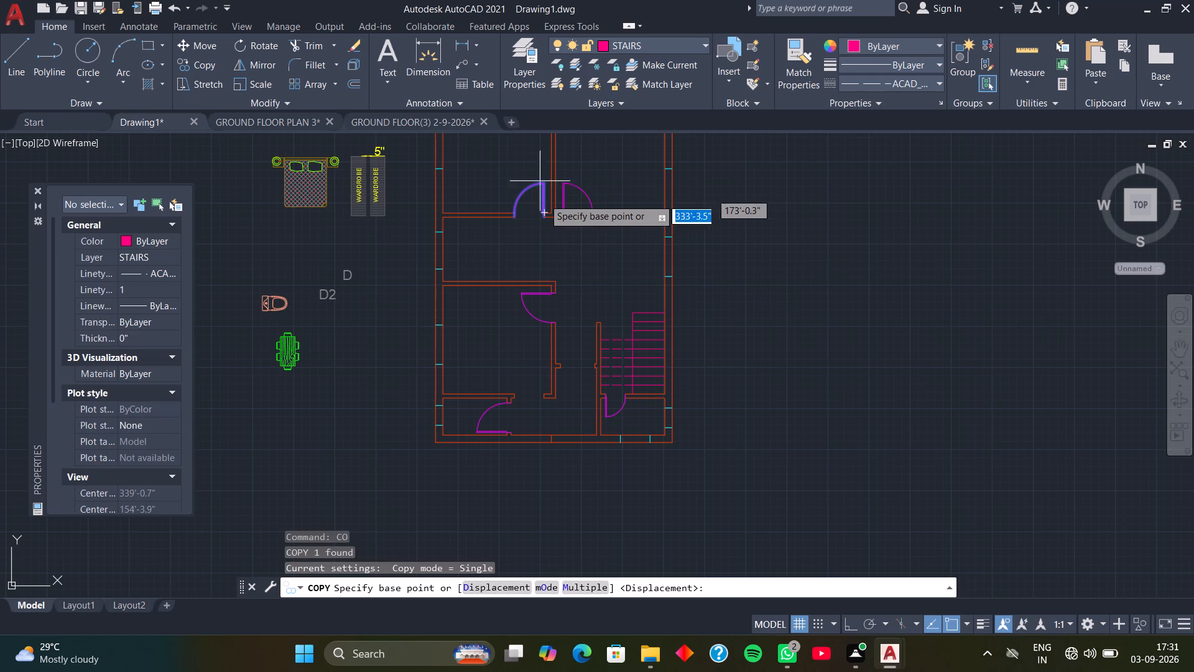
pyautogui.write('M')
pyautogui.press('space')
pyautogui.scroll(2, 542, 214)
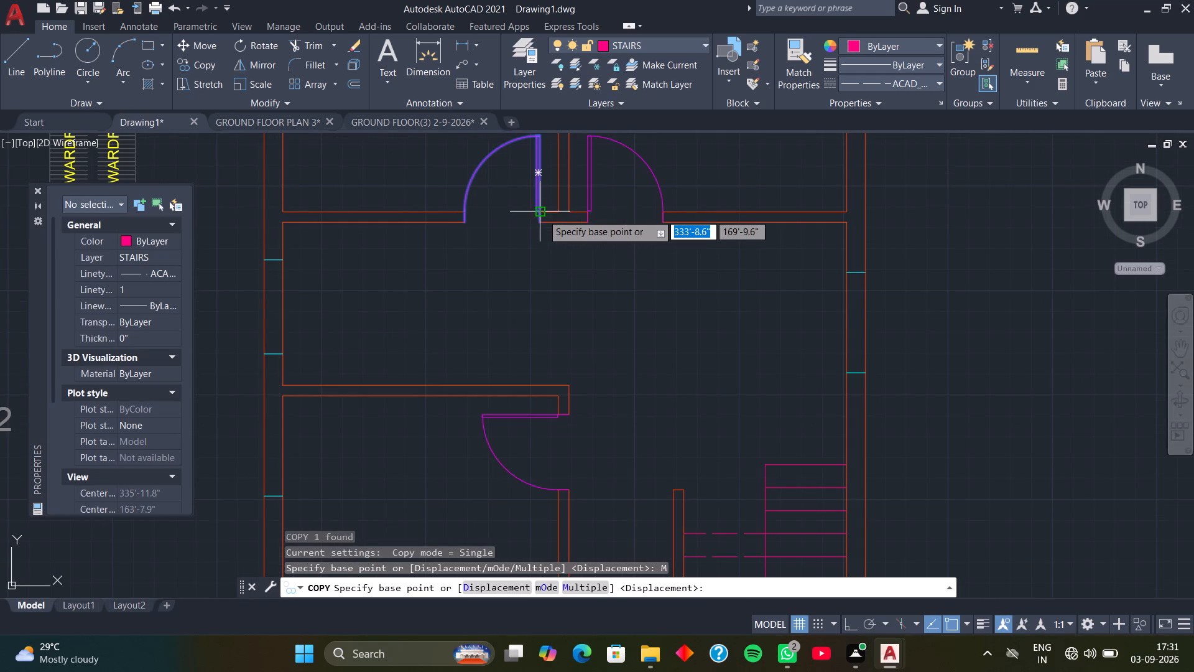
pyautogui.click(540, 228)
pyautogui.scroll(-1, 521, 282)
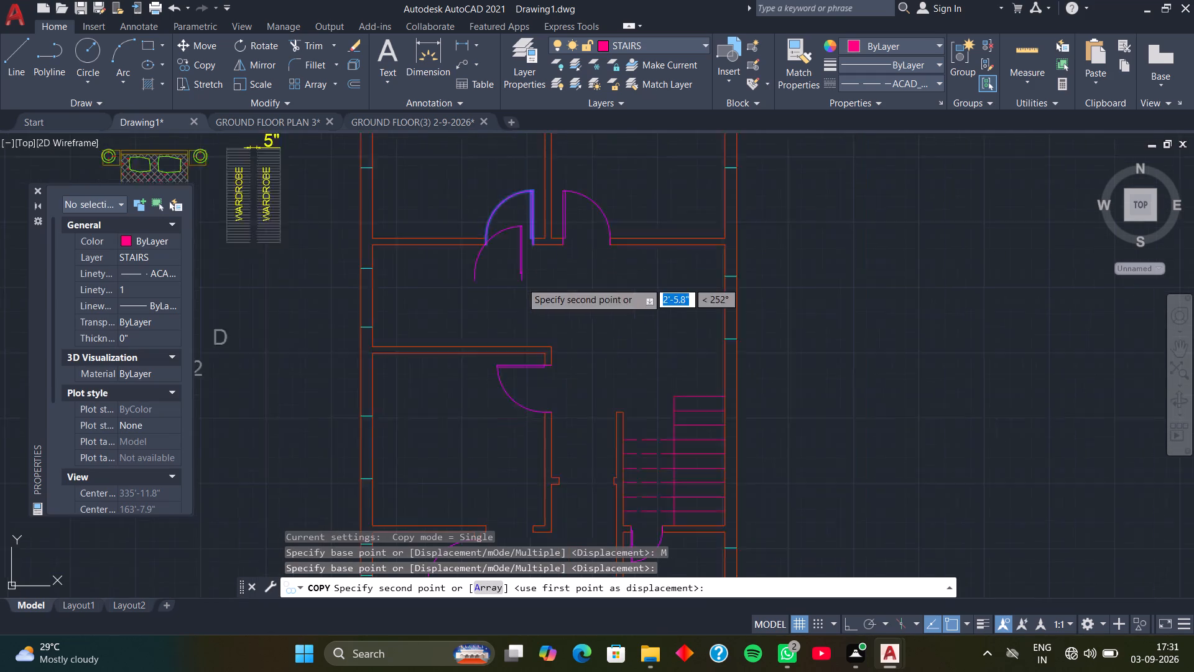
pyautogui.scroll(-1, 521, 282)
pyautogui.moveTo(527, 327); pyautogui.dragTo(521, 203, button='middle')
pyautogui.scroll(2, 511, 311)
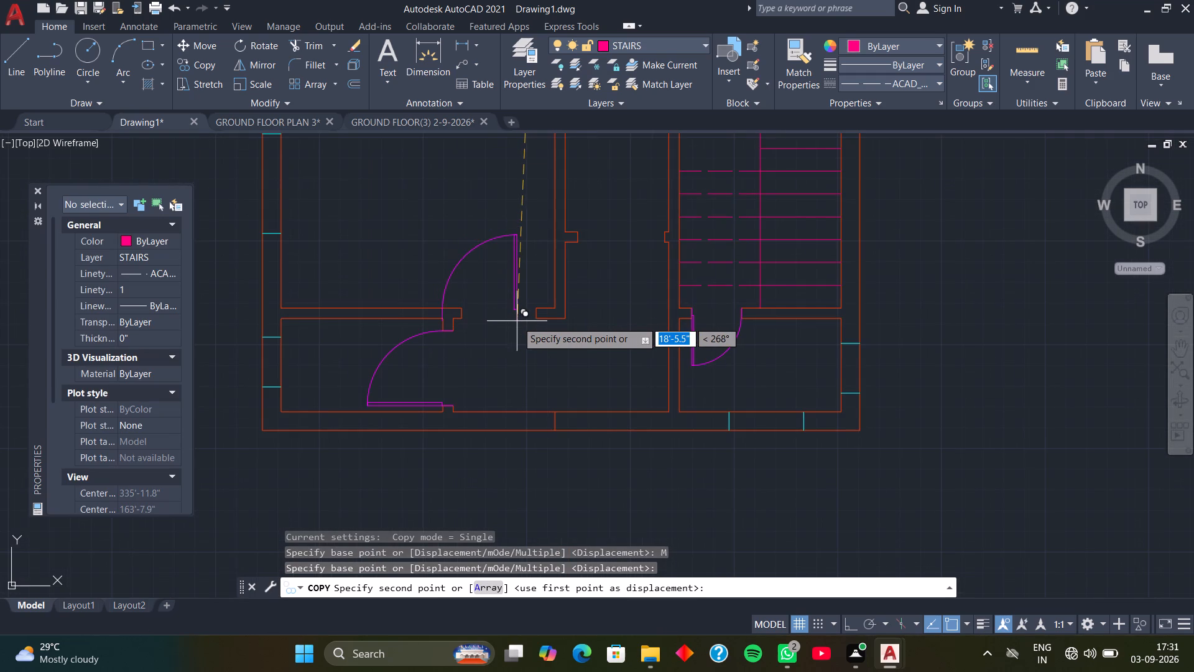
pyautogui.click(533, 319)
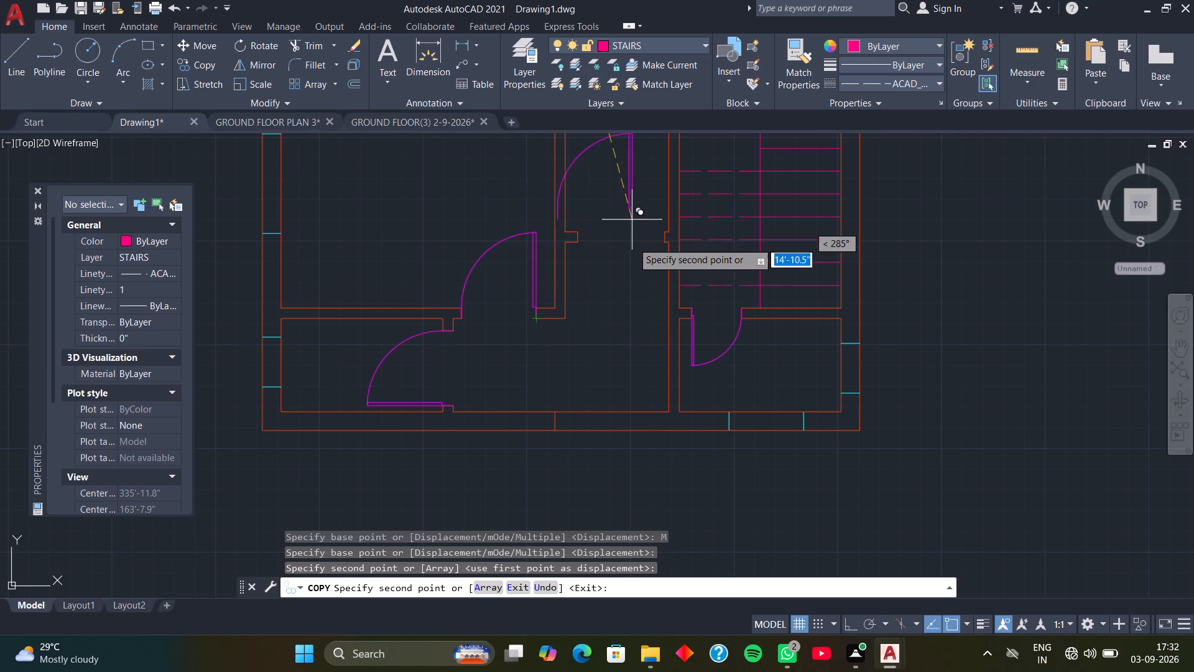
# Place a second copy of the door at the lower corner of the right wall stub in the passage beside the stairs.
pyautogui.scroll(3, 634, 245)
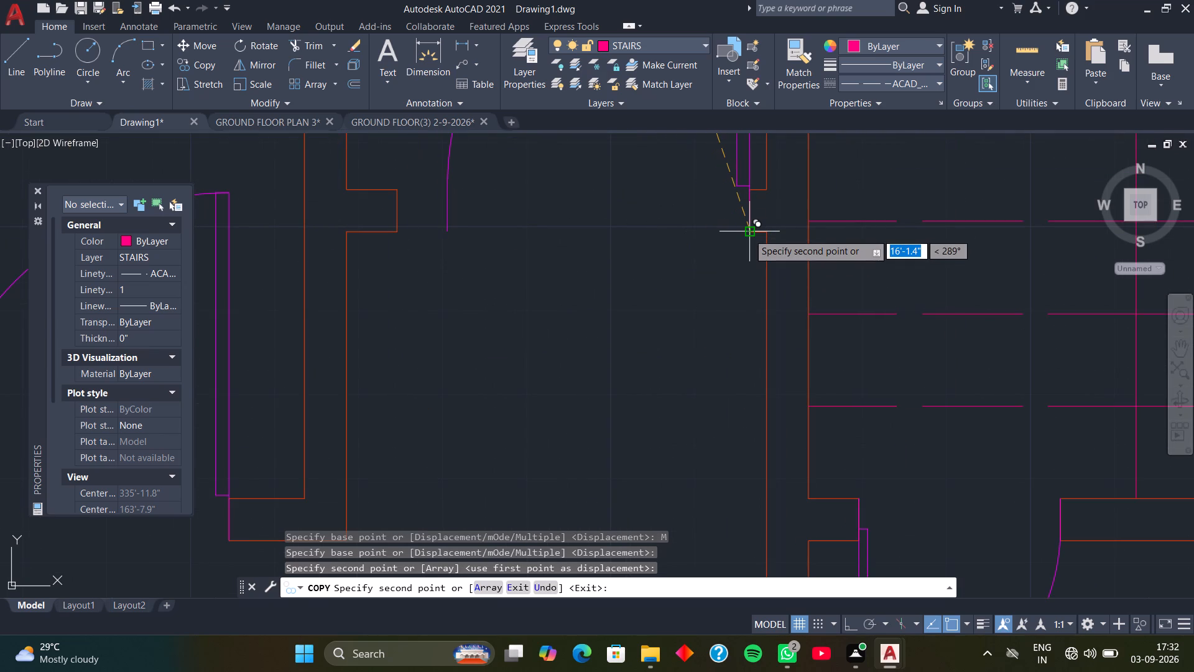
pyautogui.click(748, 233)
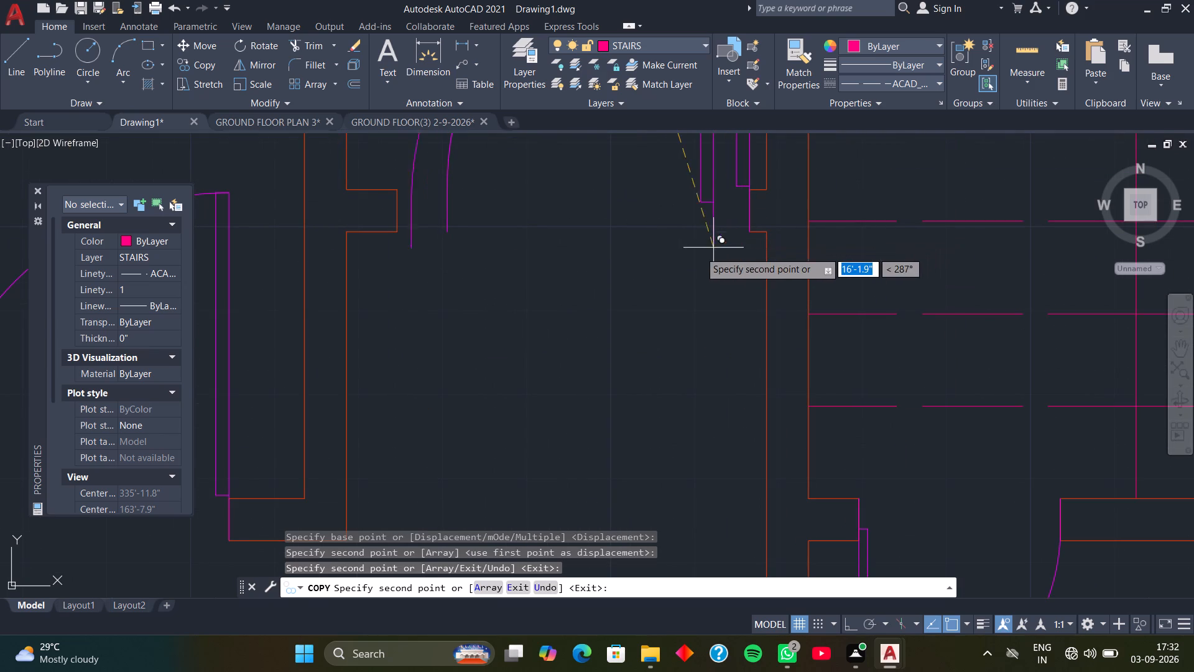
pyautogui.press('space')
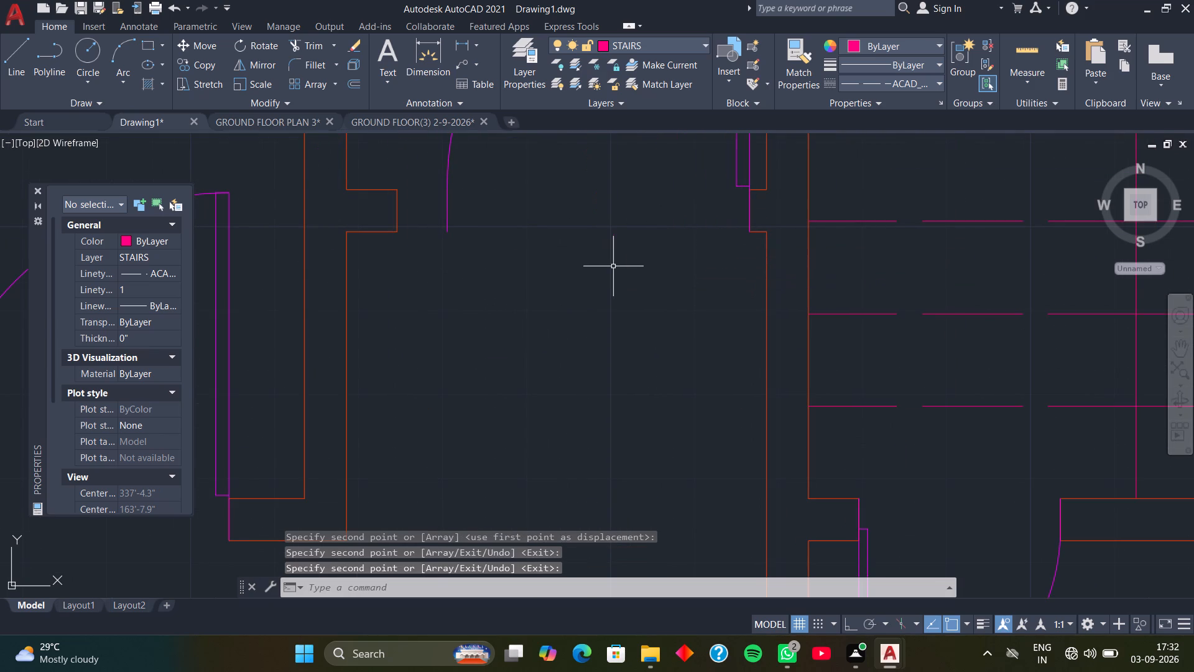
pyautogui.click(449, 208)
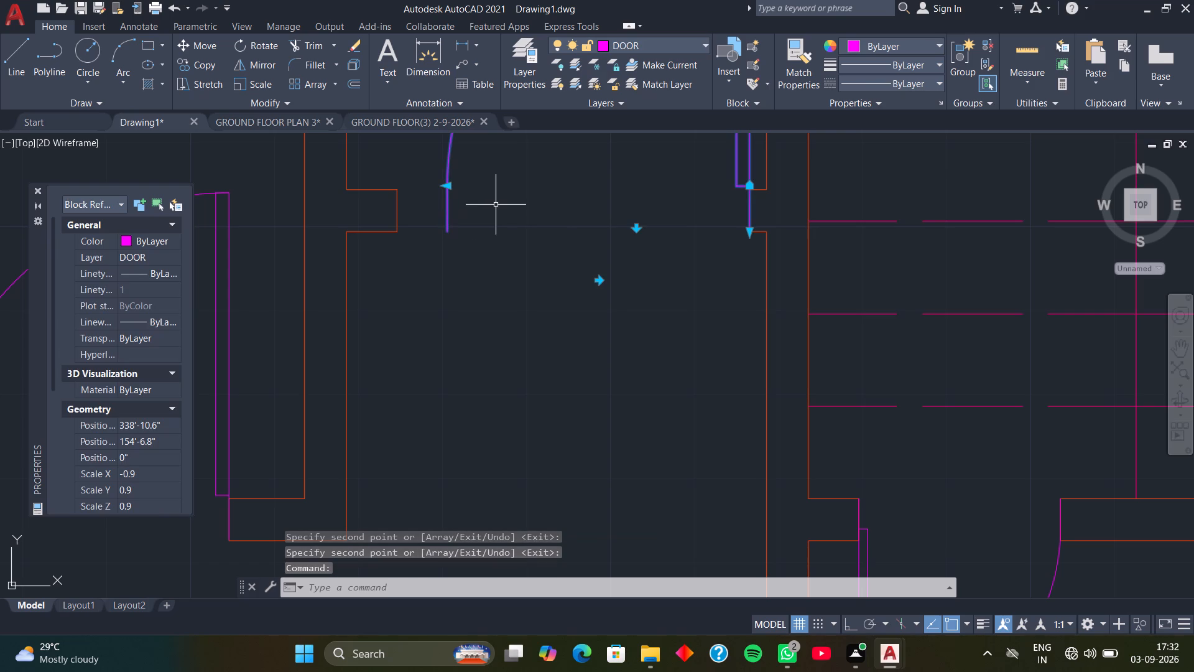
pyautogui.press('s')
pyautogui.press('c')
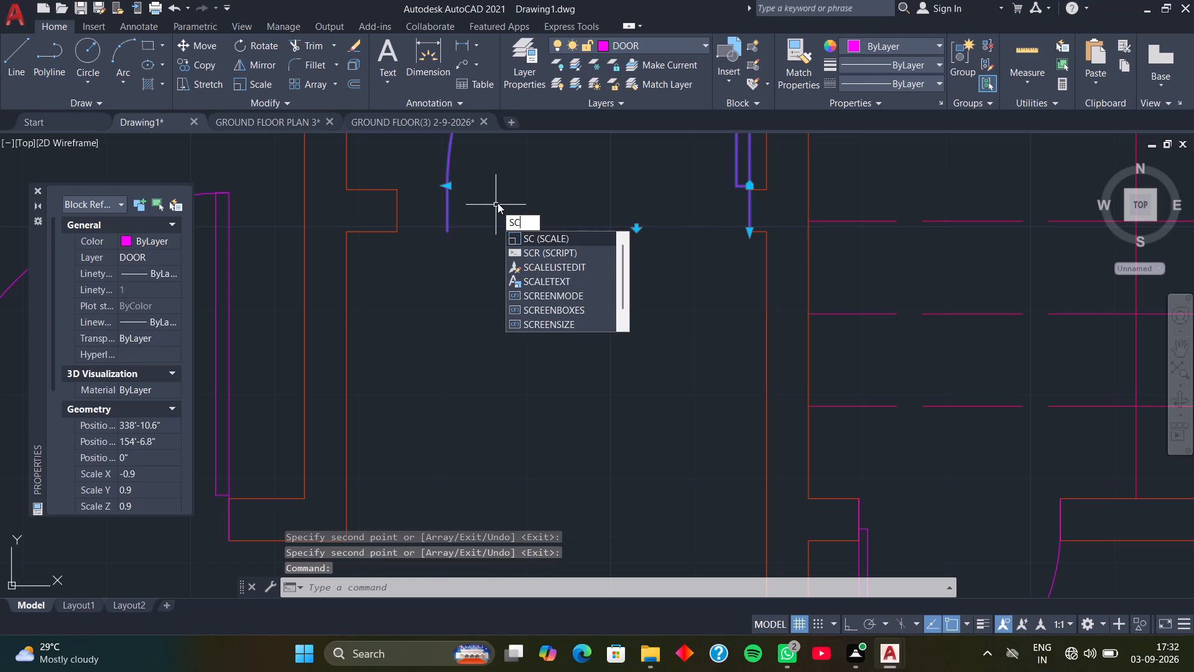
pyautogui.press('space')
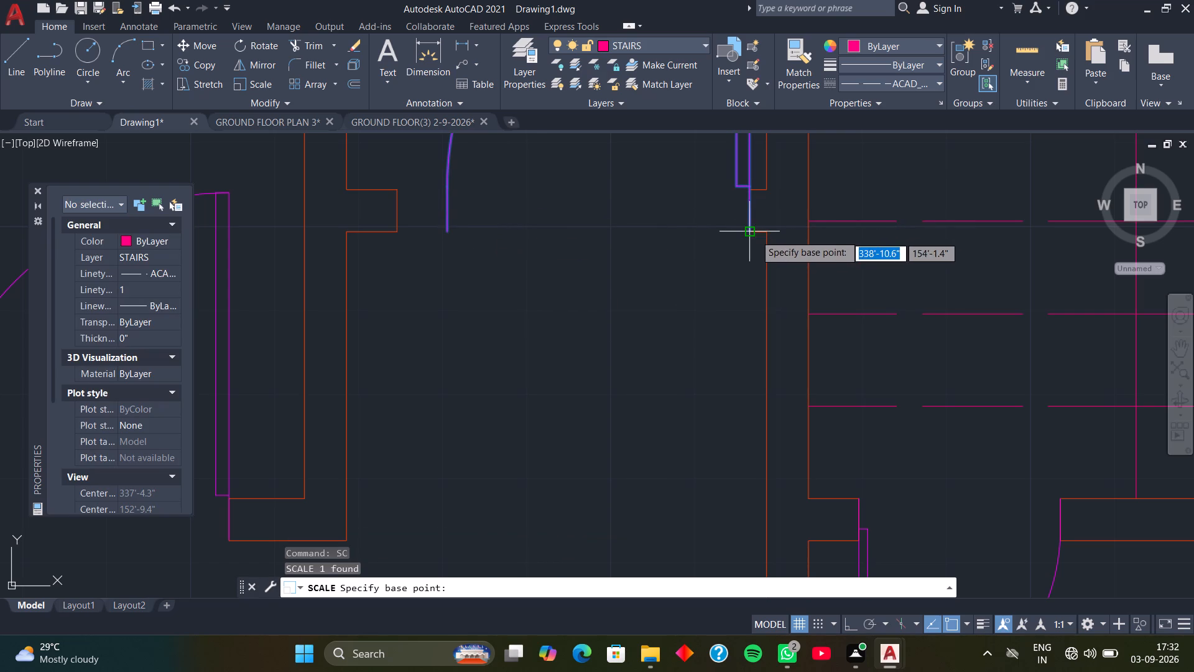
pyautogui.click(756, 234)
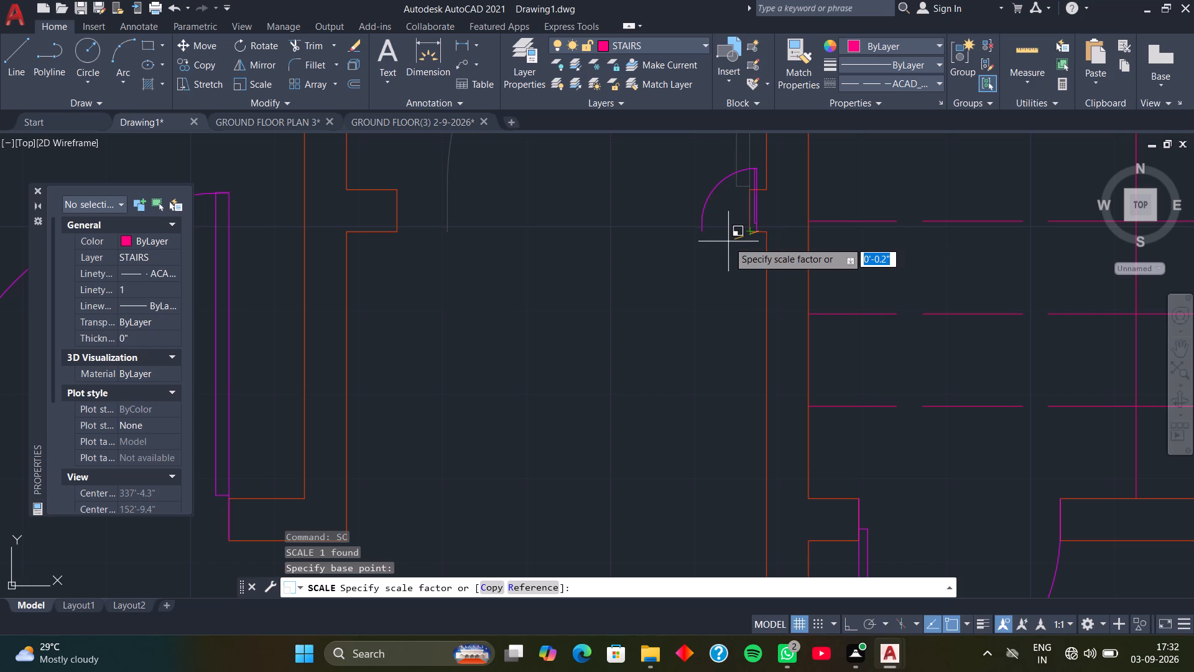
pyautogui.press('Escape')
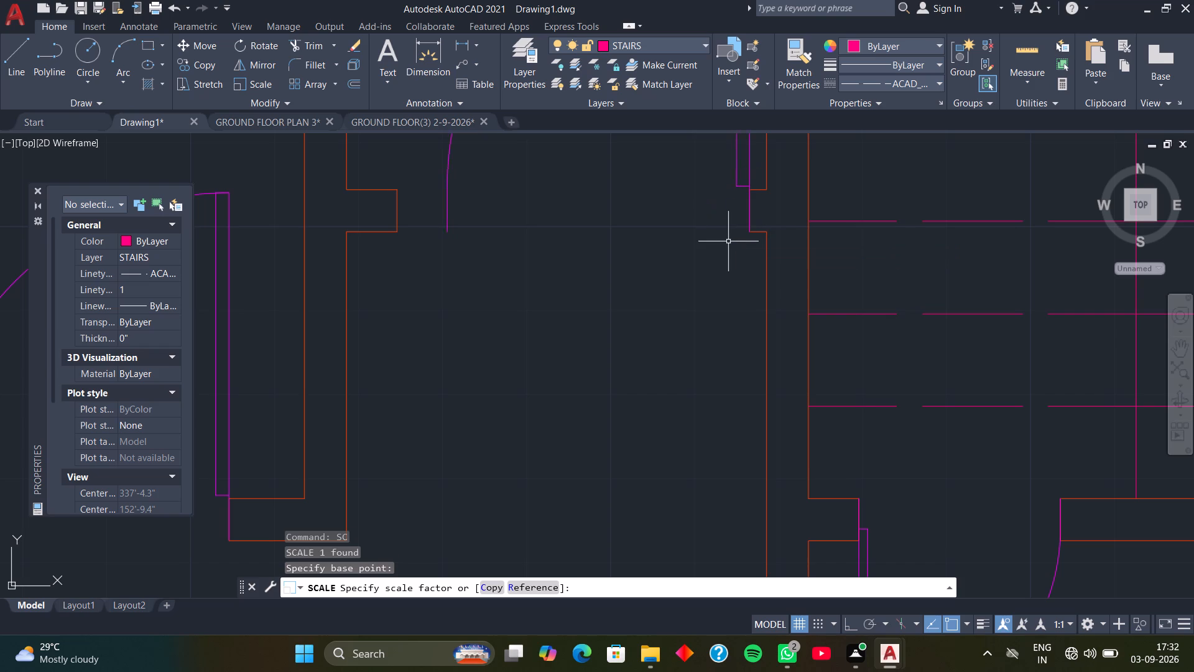
# Scale the passage door by reference from its lower hinge corner so its width reaches the opposite wall stub.
pyautogui.click(448, 213)
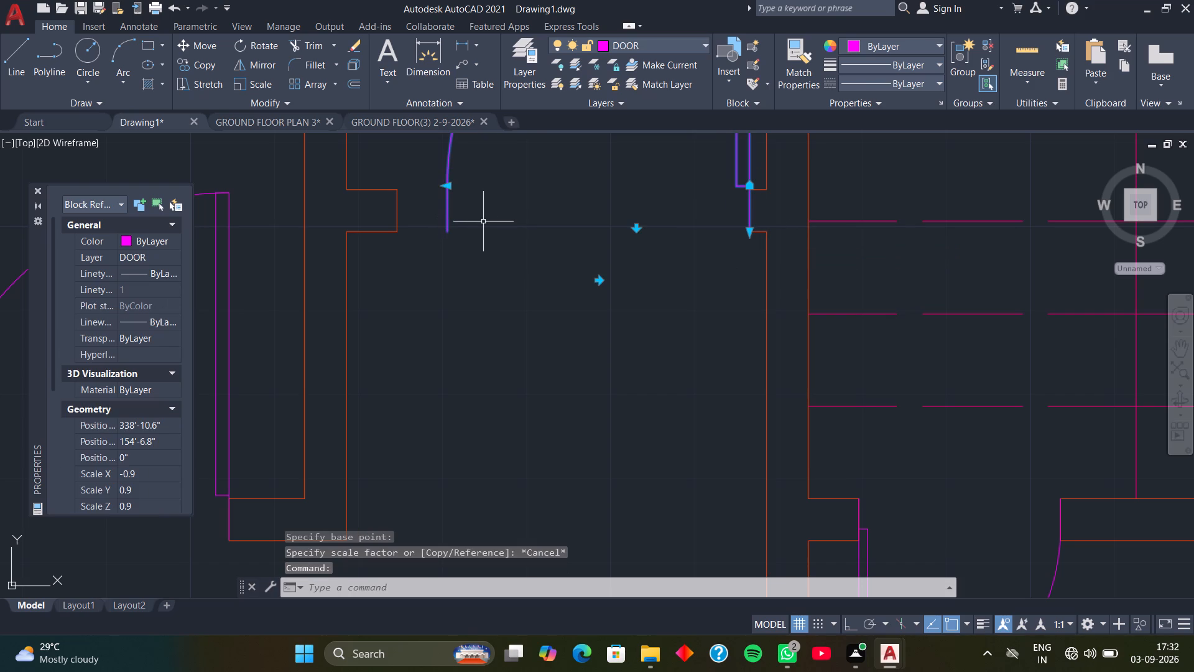
pyautogui.write('SC')
pyautogui.press('space')
pyautogui.click(748, 233)
pyautogui.write('R')
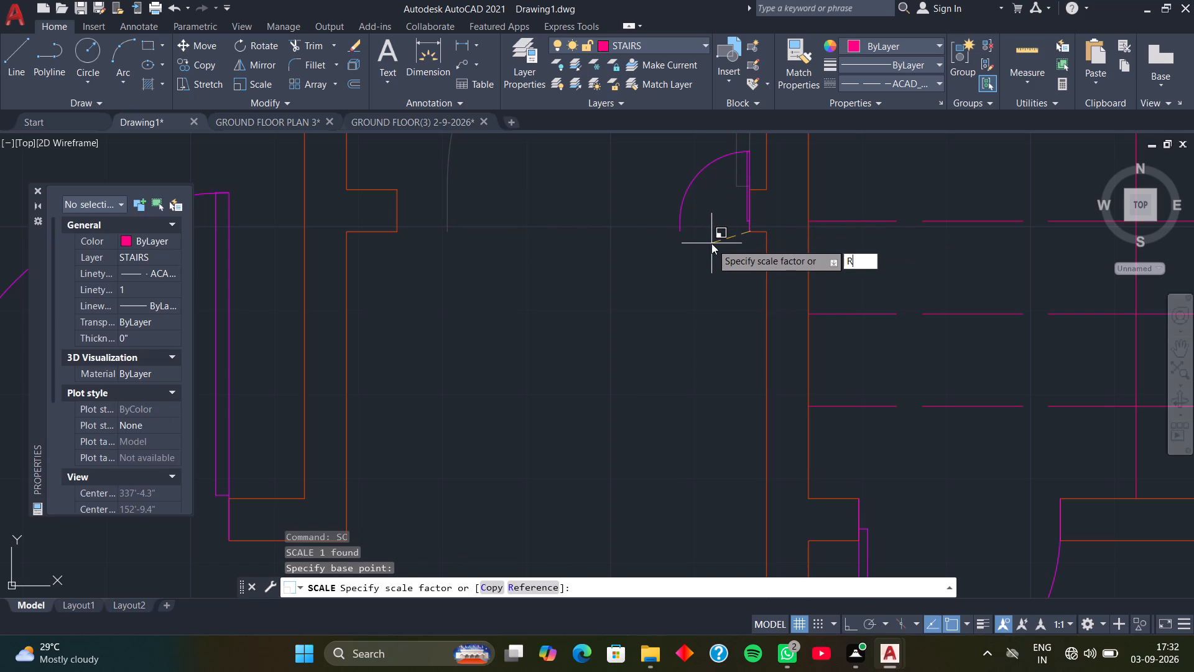
pyautogui.press('space')
pyautogui.click(746, 233)
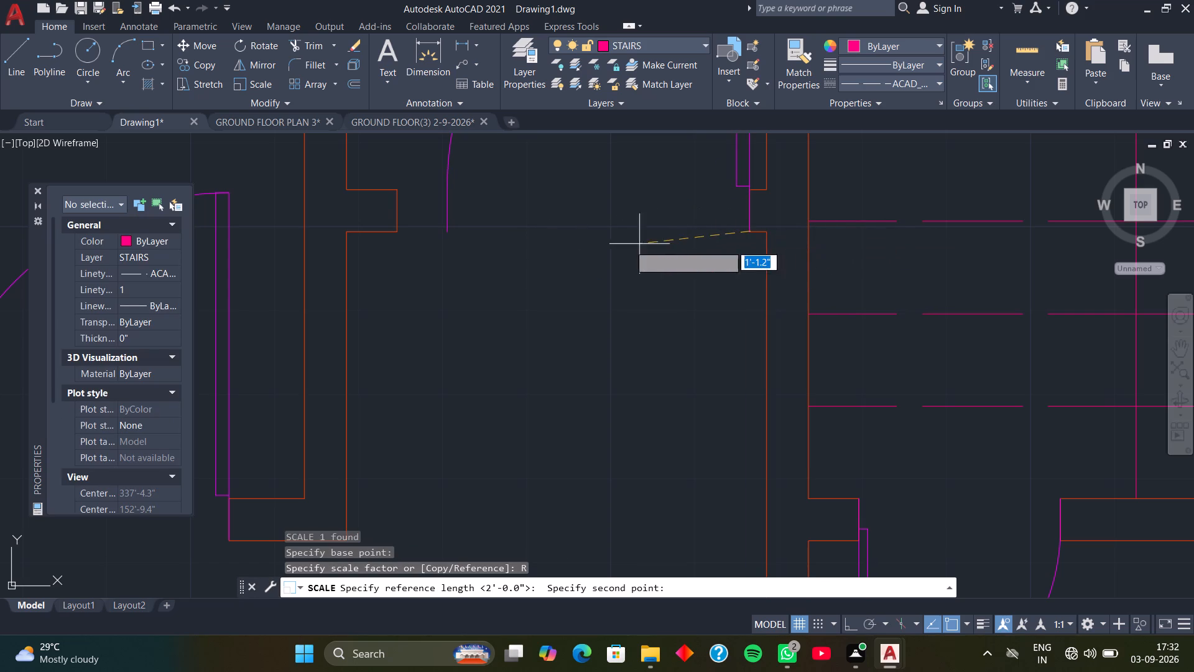
pyautogui.click(450, 232)
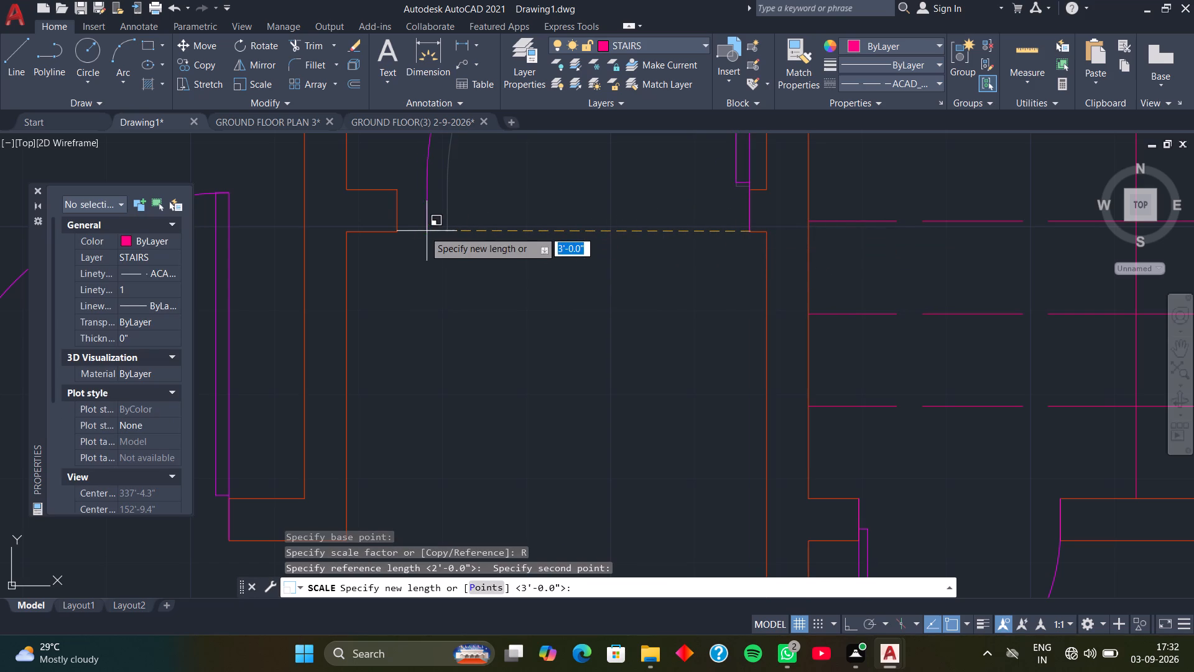
pyautogui.click(399, 229)
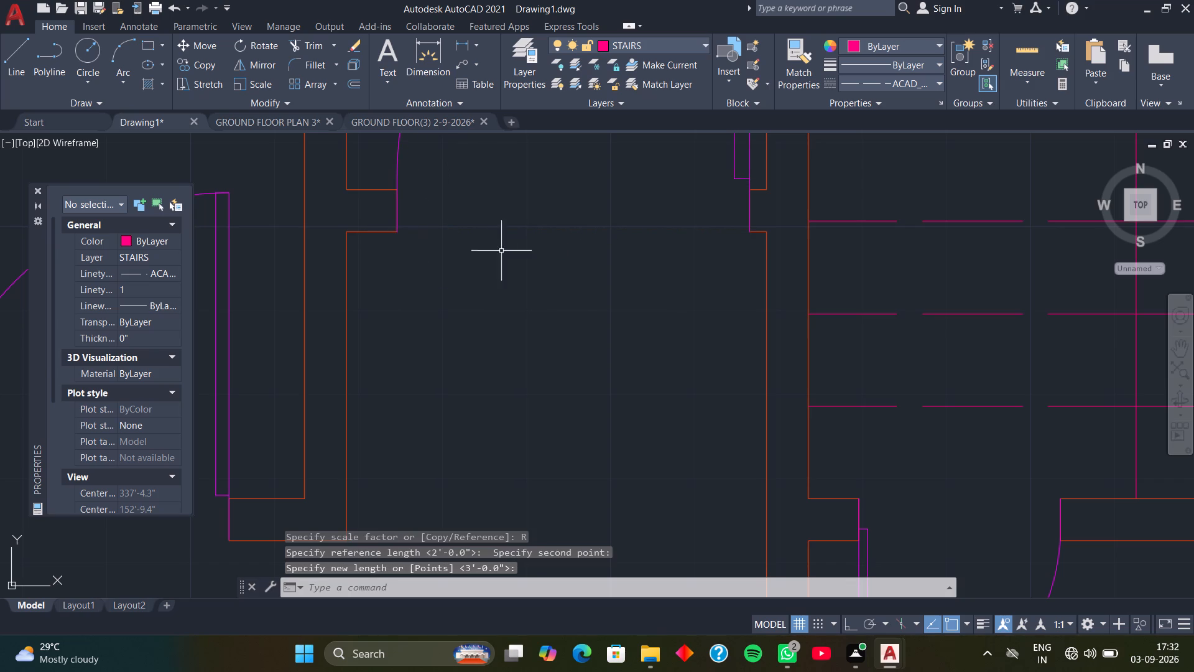
# Make WALL the current layer.
pyautogui.scroll(-3, 512, 255)
pyautogui.moveTo(514, 255); pyautogui.dragTo(474, 379, button='middle')
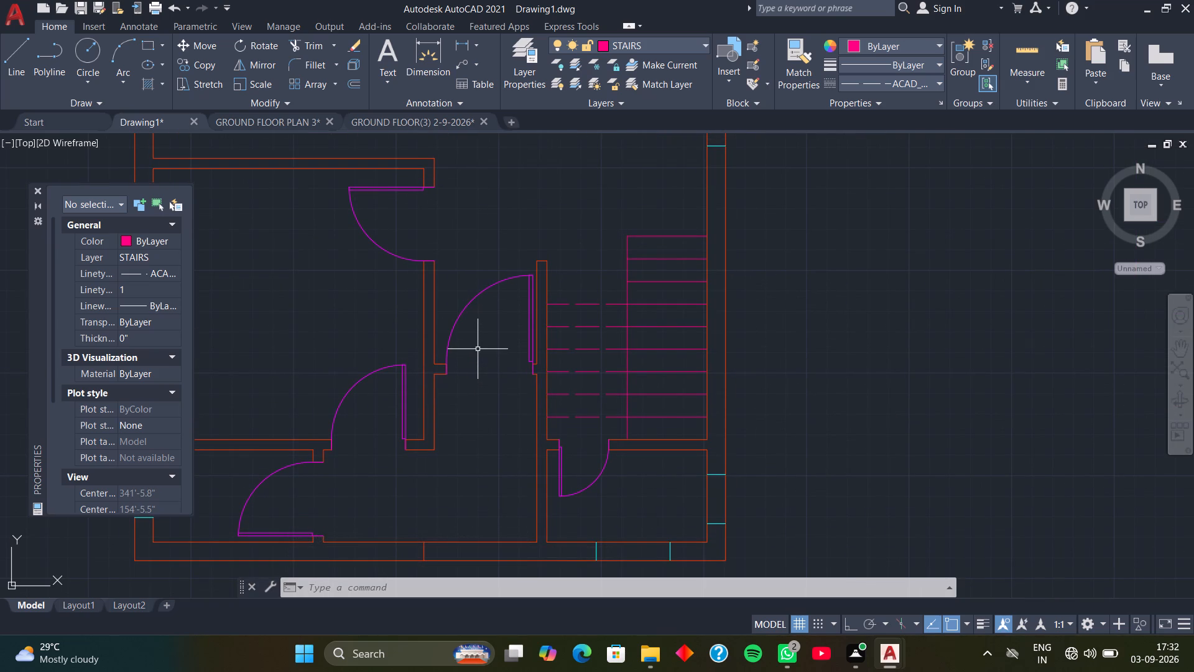
pyautogui.scroll(-2, 523, 272)
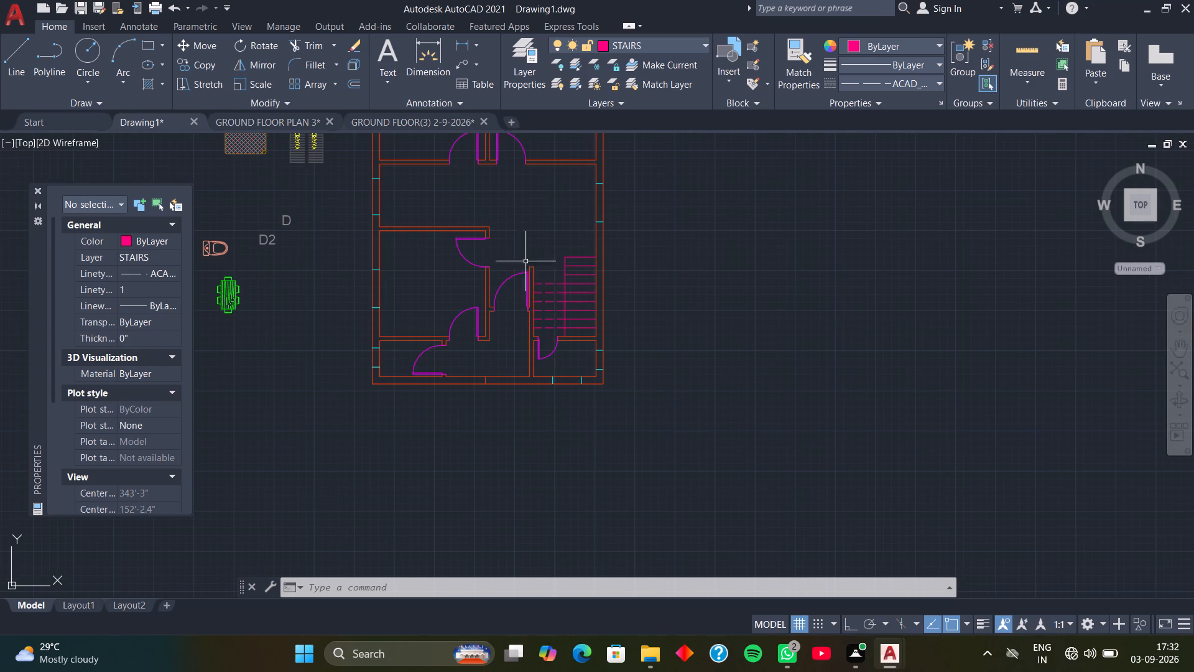
pyautogui.moveTo(527, 256); pyautogui.dragTo(428, 311, button='middle')
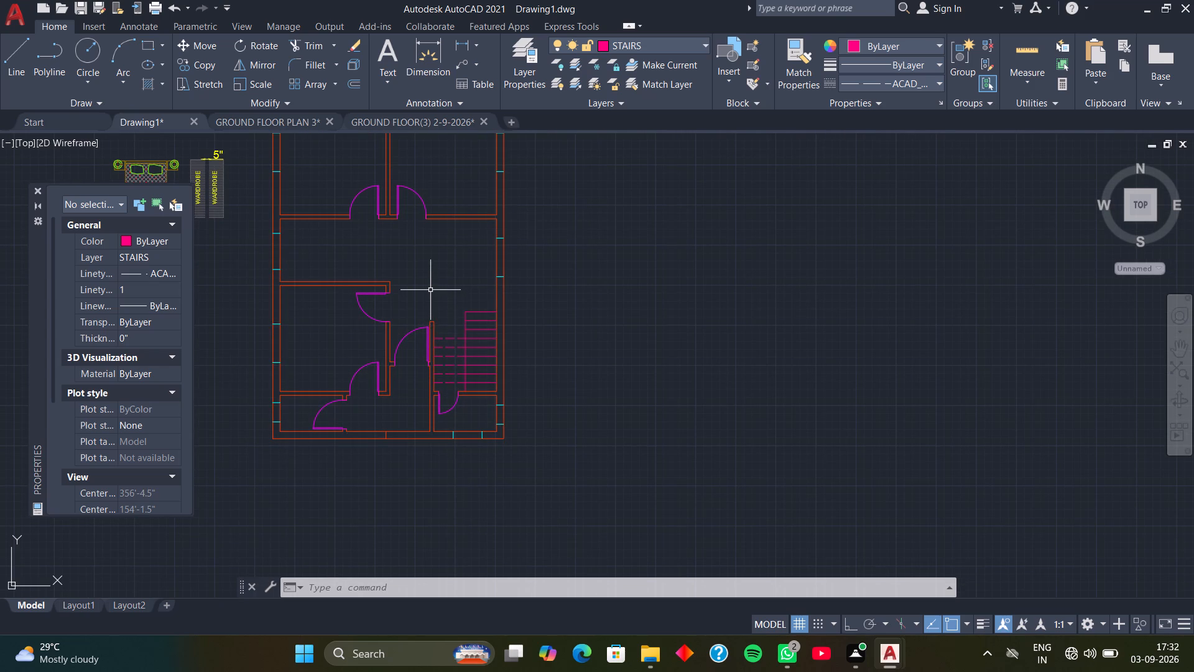
pyautogui.moveTo(430, 279); pyautogui.dragTo(411, 299, button='middle')
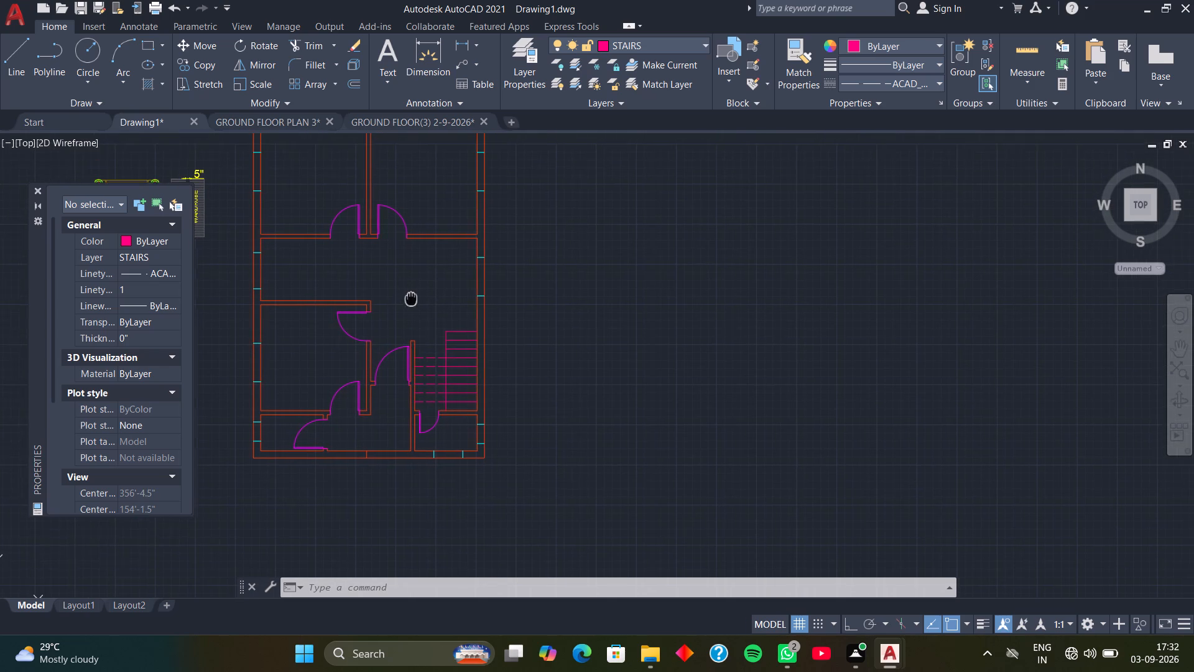
pyautogui.moveTo(411, 299); pyautogui.dragTo(411, 299, button='middle')
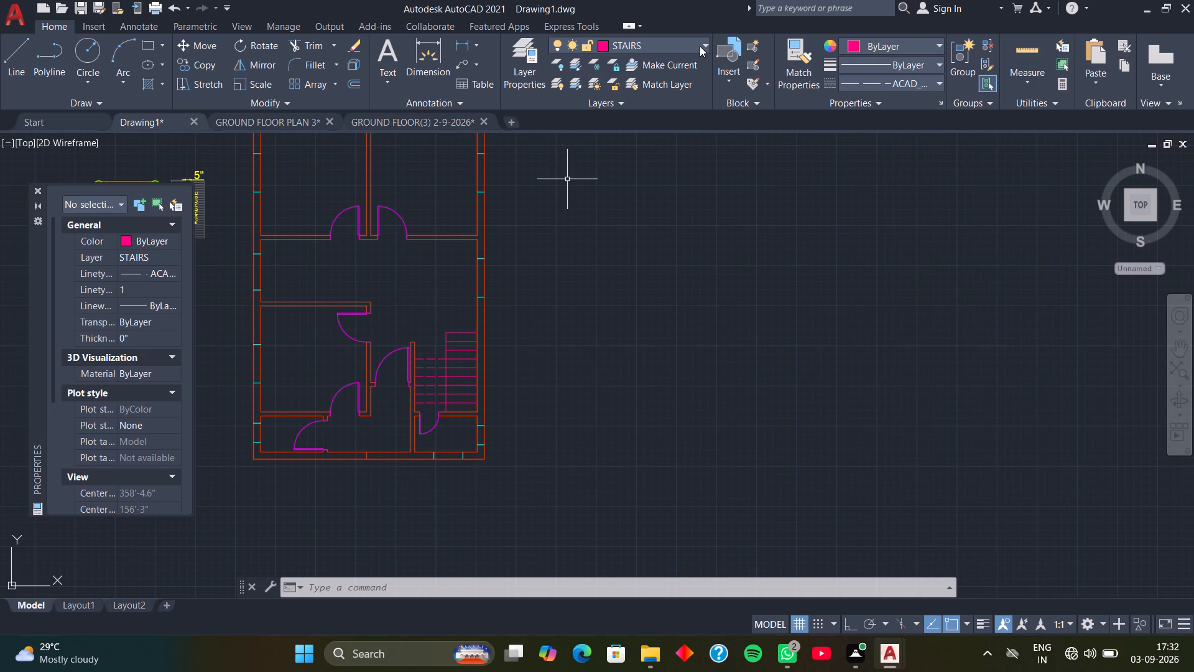
pyautogui.click(700, 46)
pyautogui.click(657, 290)
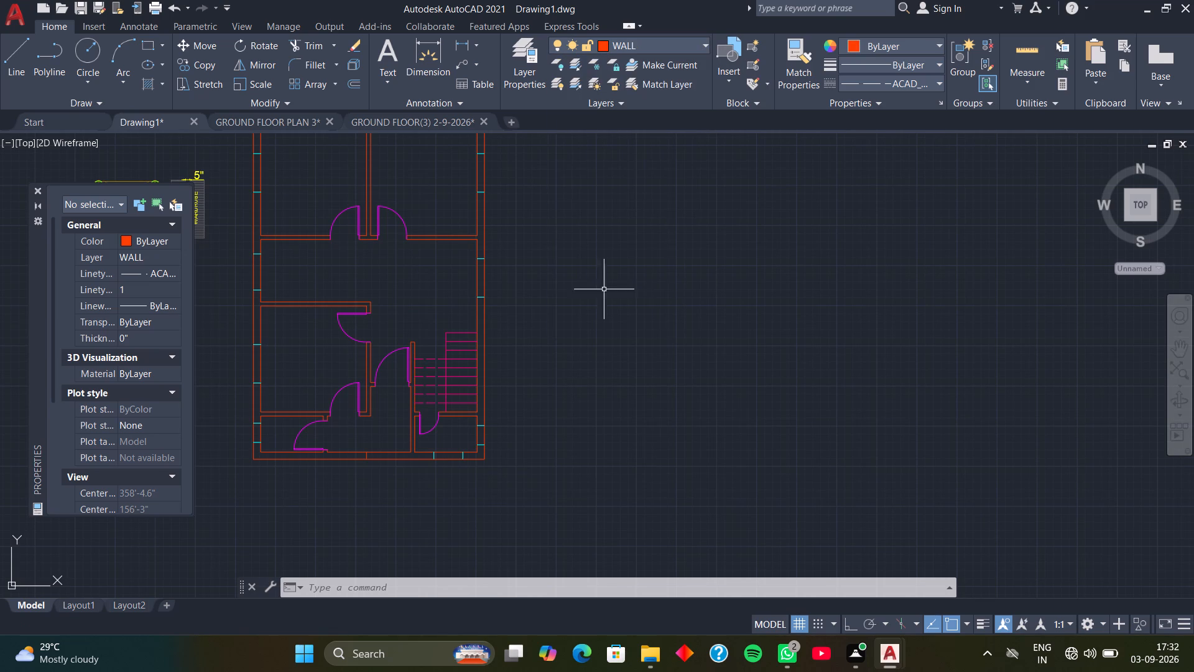
# Draw a line across the upper-right room's door opening, joining the lower corners of its two jambs.
pyautogui.moveTo(516, 292); pyautogui.dragTo(592, 288, button='middle')
pyautogui.moveTo(516, 280); pyautogui.dragTo(563, 287, button='middle')
pyautogui.write('L')
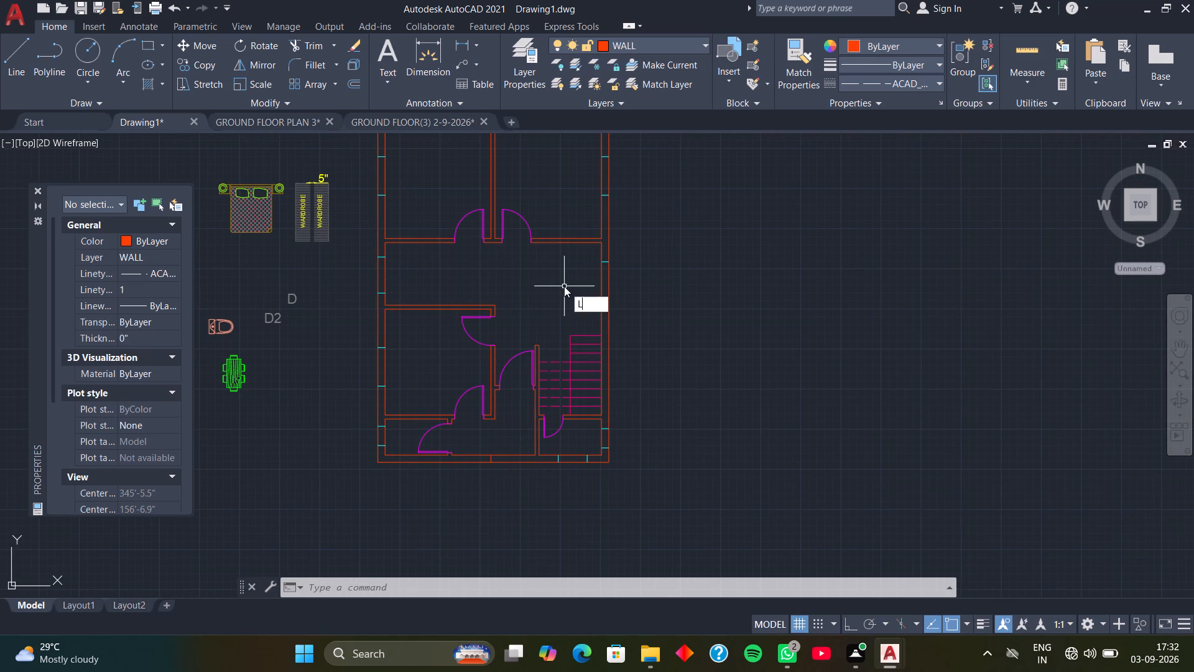
pyautogui.press('space')
pyautogui.scroll(4, 491, 263)
pyautogui.moveTo(492, 245); pyautogui.dragTo(440, 325, button='middle')
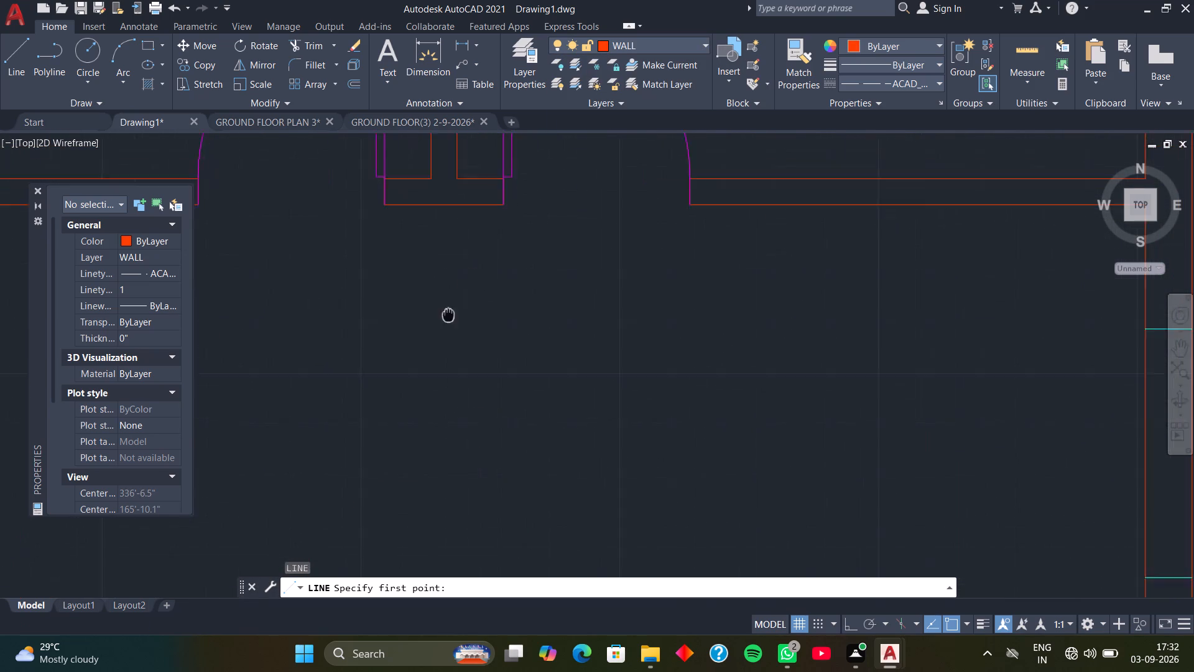
pyautogui.moveTo(440, 325); pyautogui.dragTo(422, 350, button='middle')
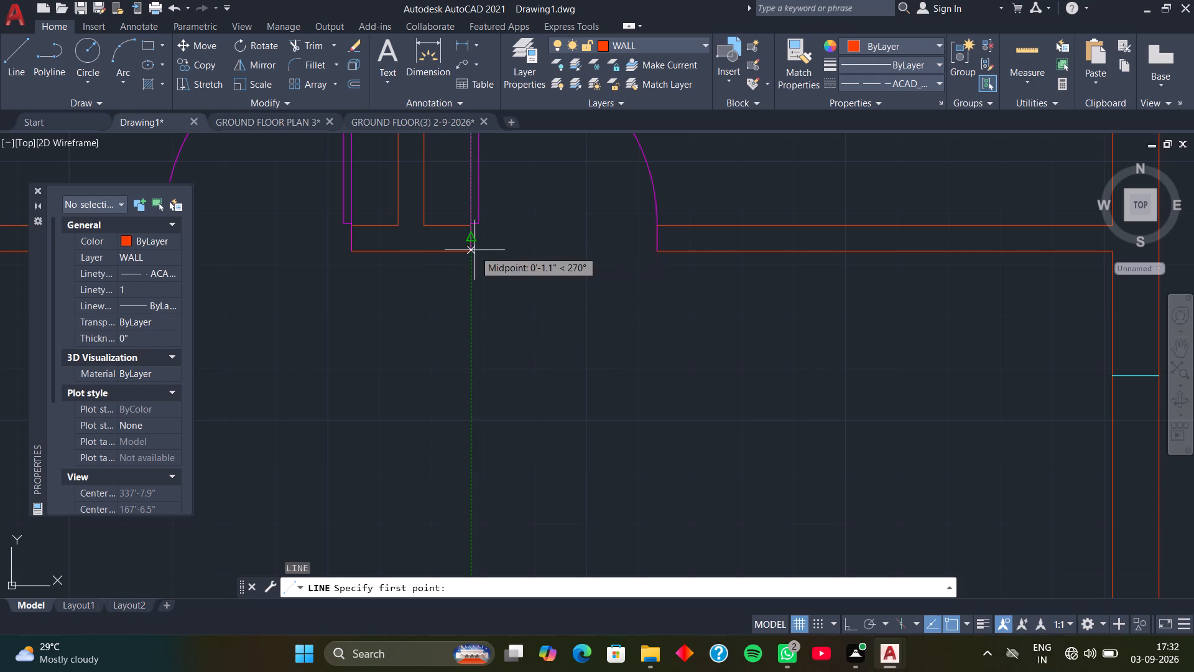
pyautogui.click(474, 251)
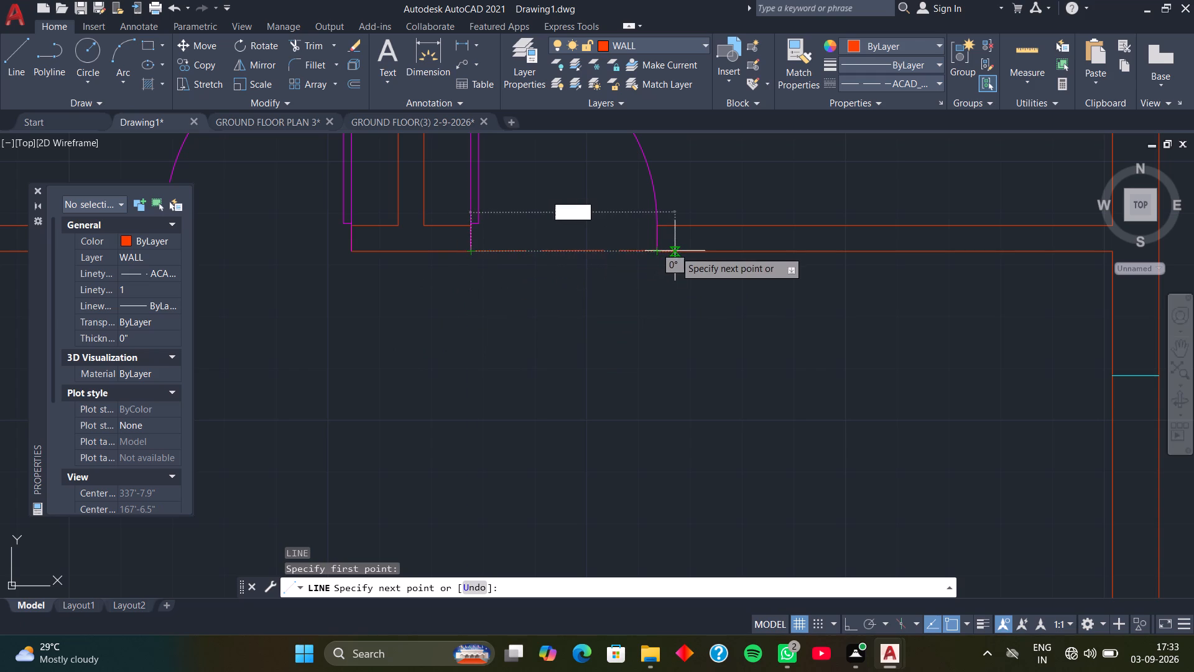
pyautogui.click(661, 249)
pyautogui.press('space')
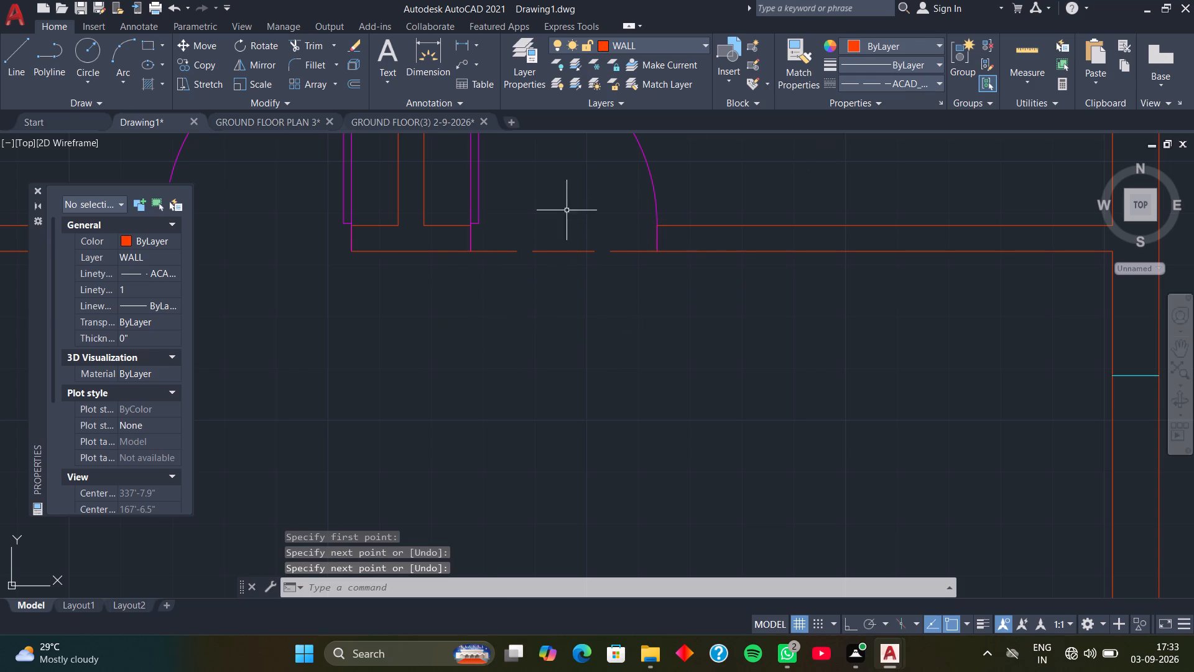
# Set the linetype of the line across the upper-right room's door opening to ByLayer.
pyautogui.click(543, 248)
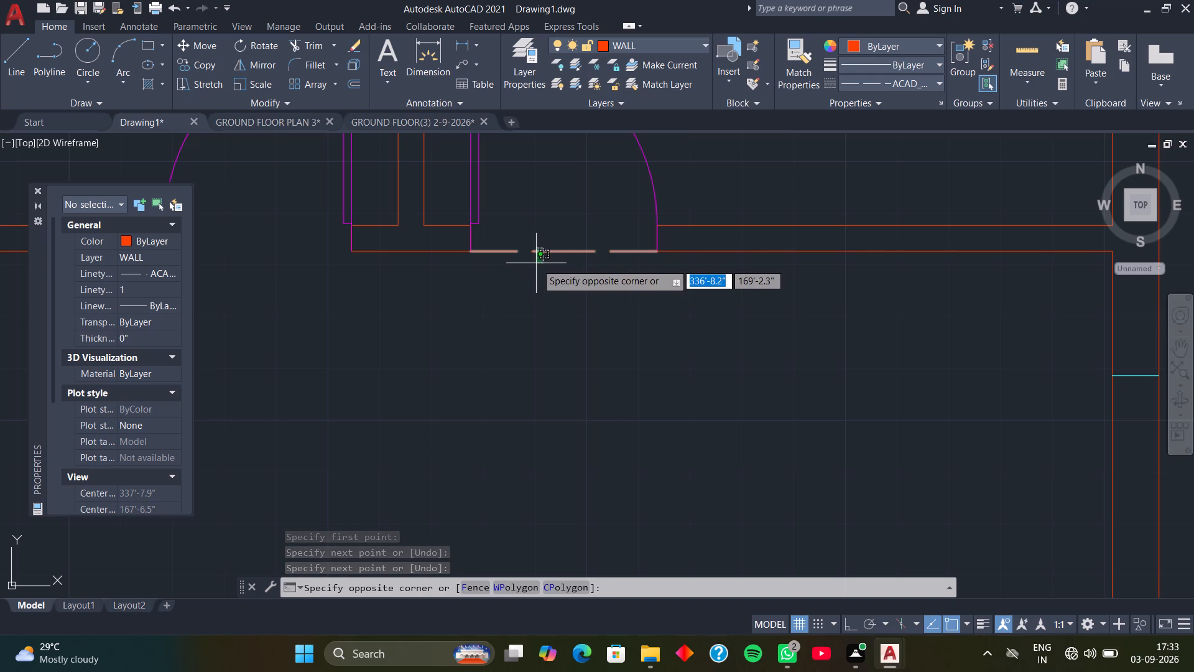
pyautogui.click(536, 263)
pyautogui.click(939, 82)
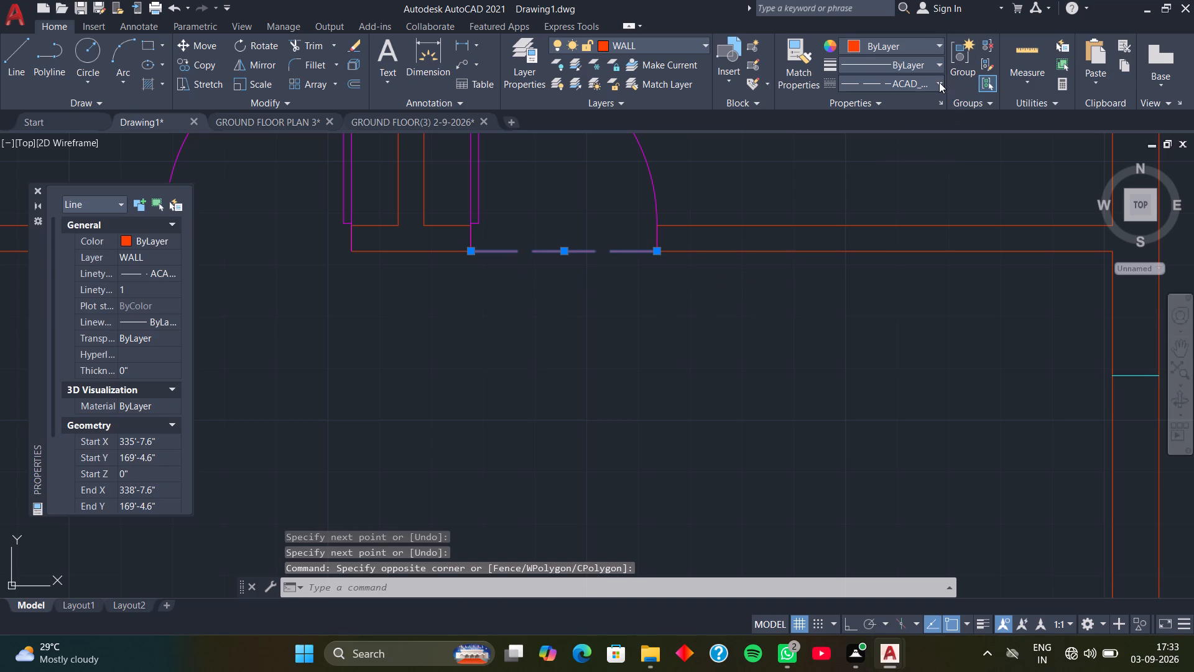
pyautogui.click(920, 105)
pyautogui.click(922, 82)
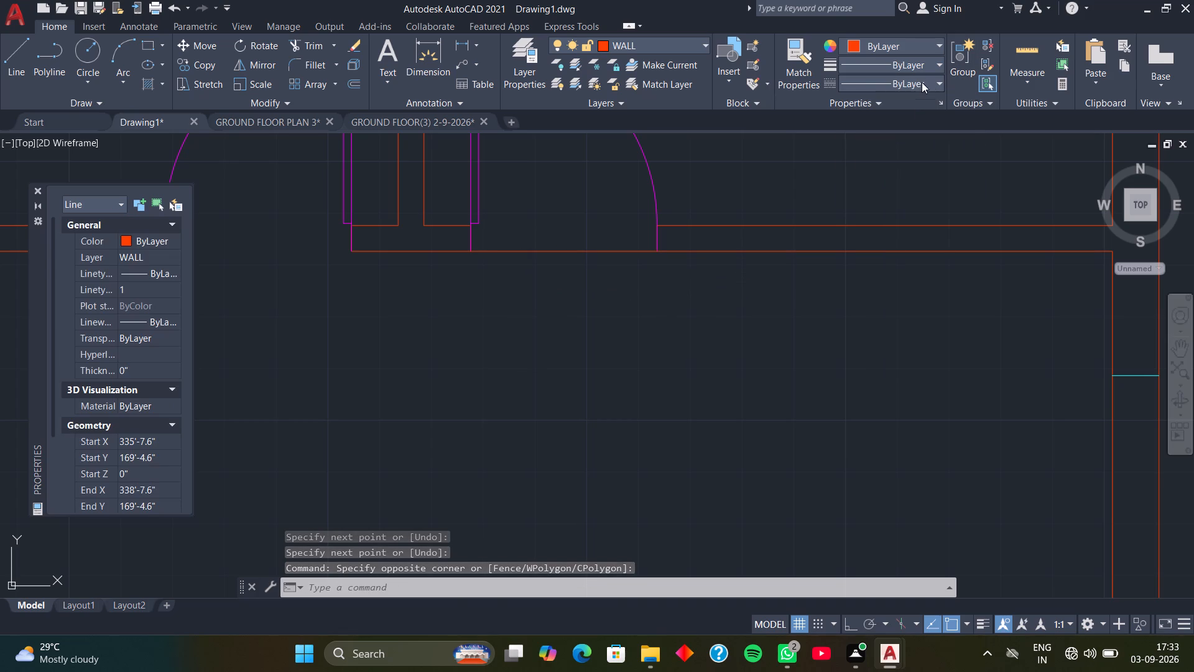
pyautogui.click(912, 105)
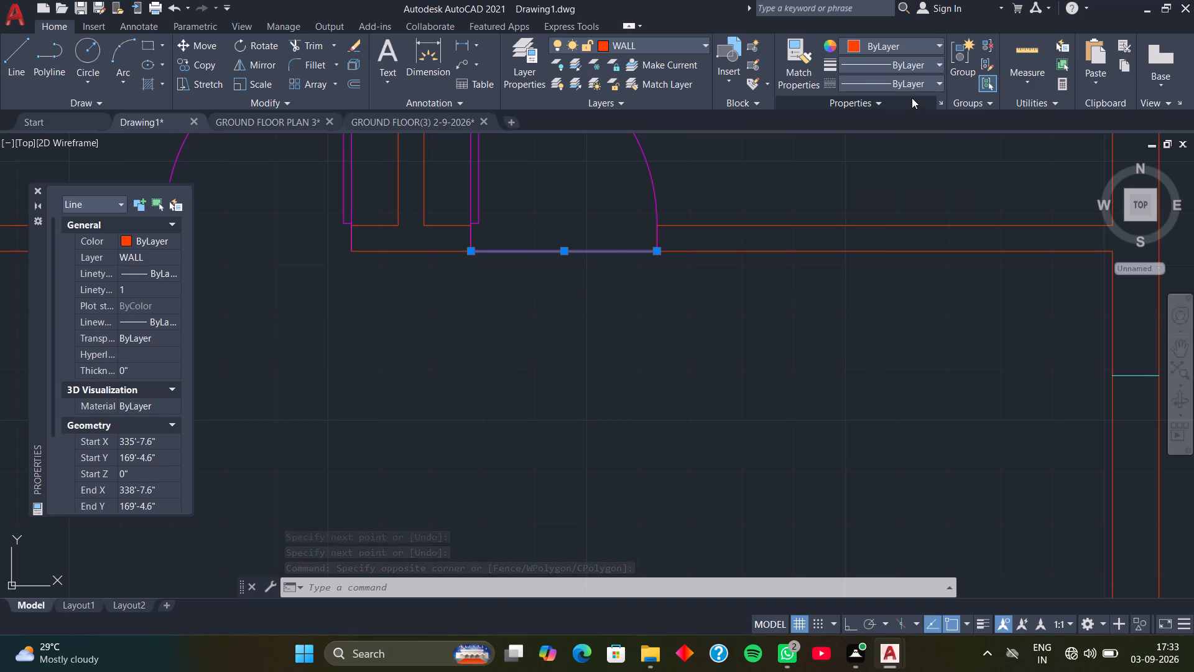
pyautogui.press('Escape')
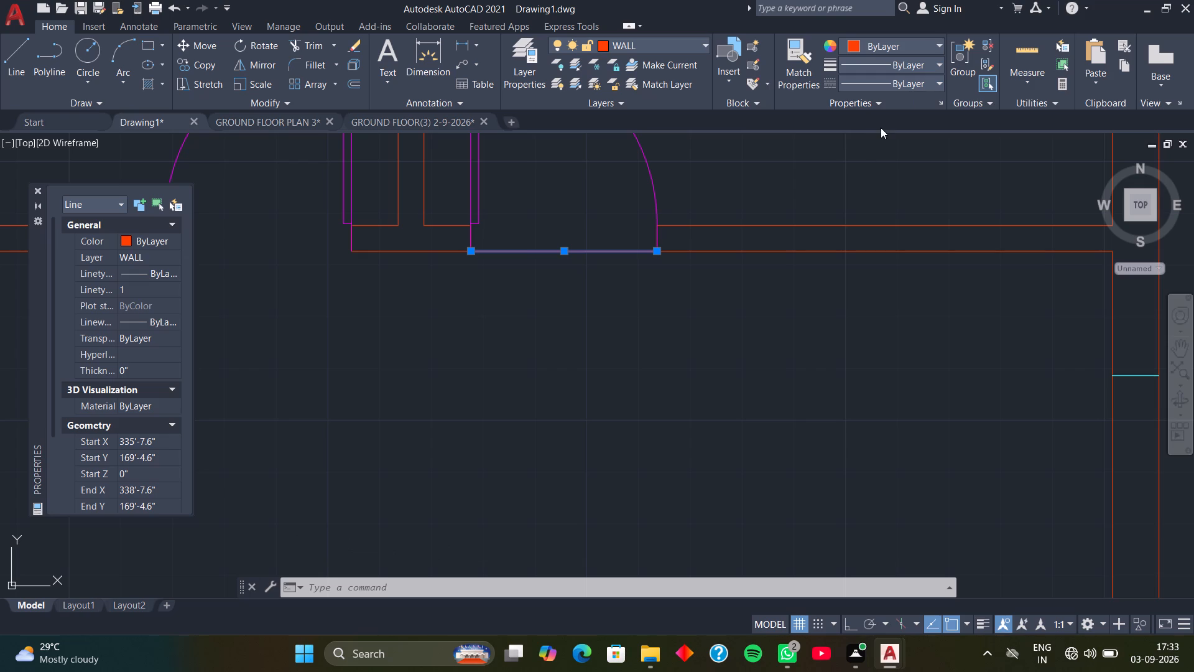
pyautogui.press('Escape')
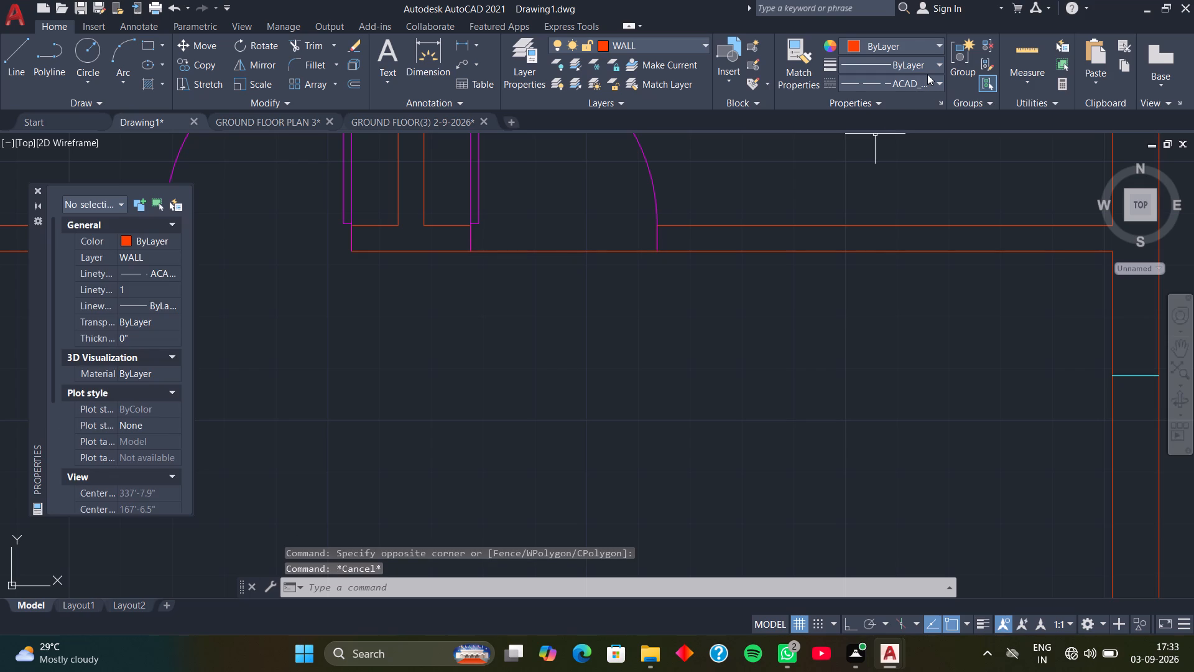
# Set the current linetype for new objects to ByLayer.
pyautogui.click(927, 74)
pyautogui.click(942, 78)
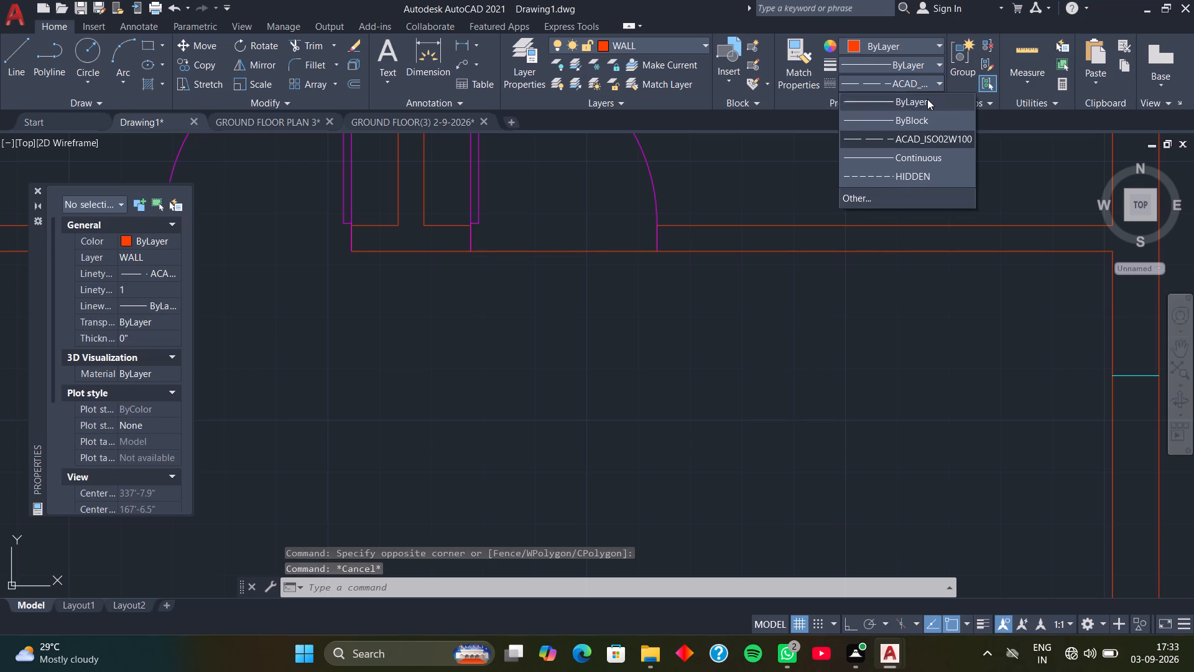
pyautogui.click(927, 99)
# Draw a line across the upper-left room's door opening, joining the lower corners of its two jambs.
pyautogui.press('space')
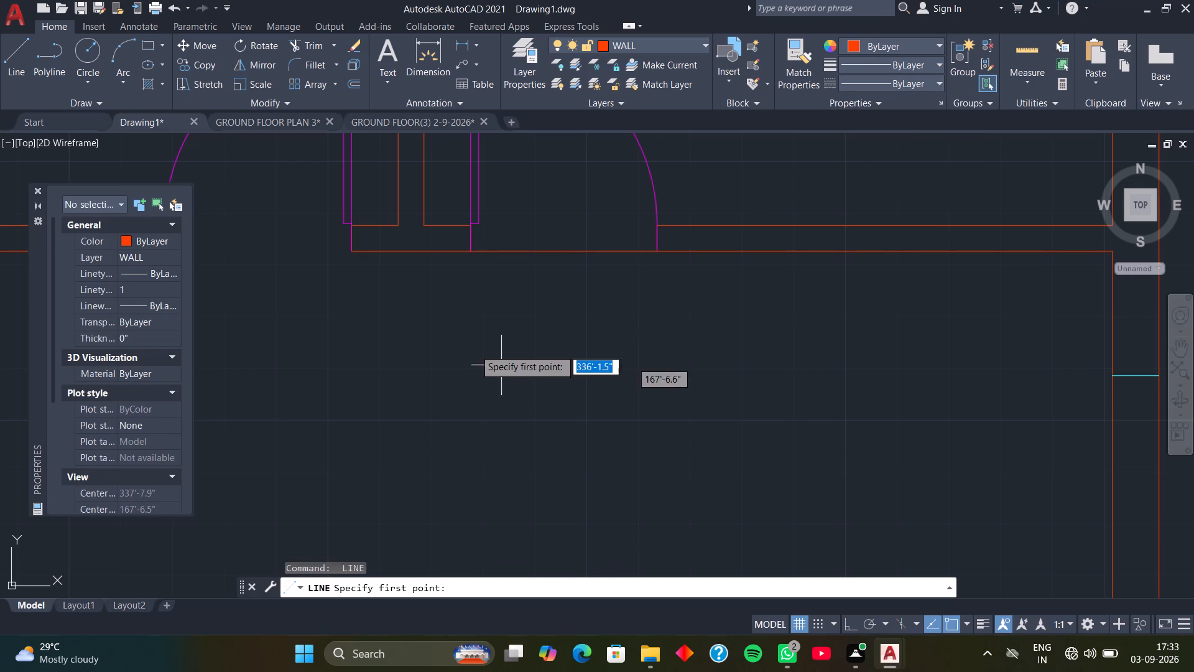
pyautogui.moveTo(455, 328); pyautogui.dragTo(660, 310, button='middle')
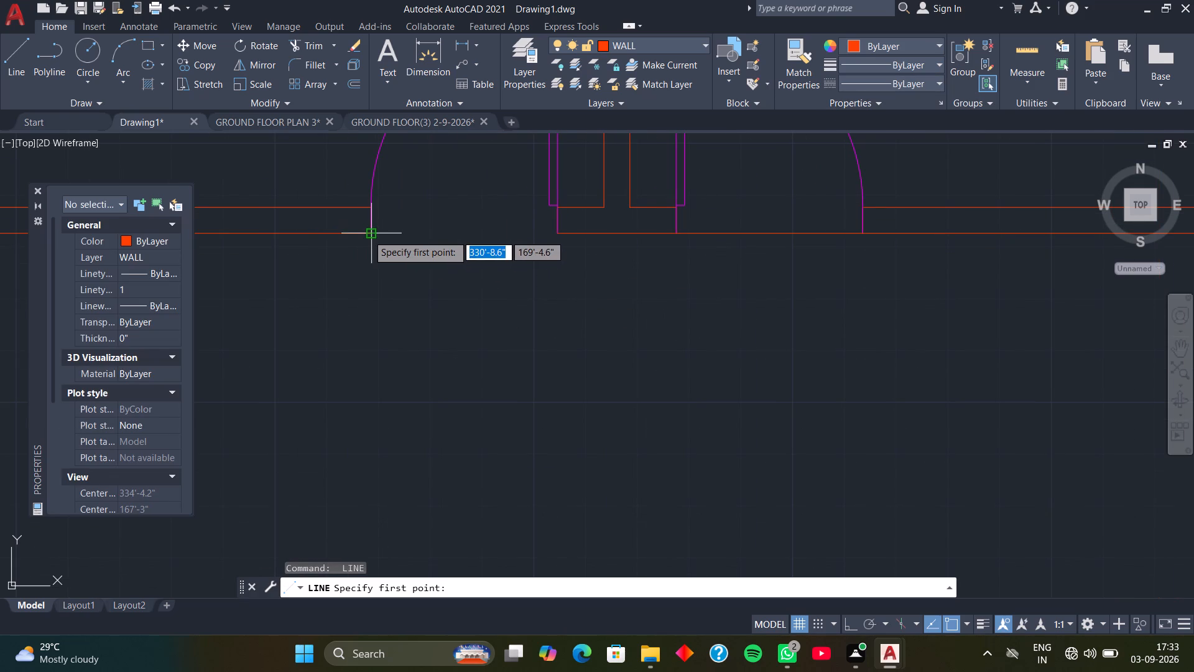
pyautogui.click(368, 235)
pyautogui.click(561, 235)
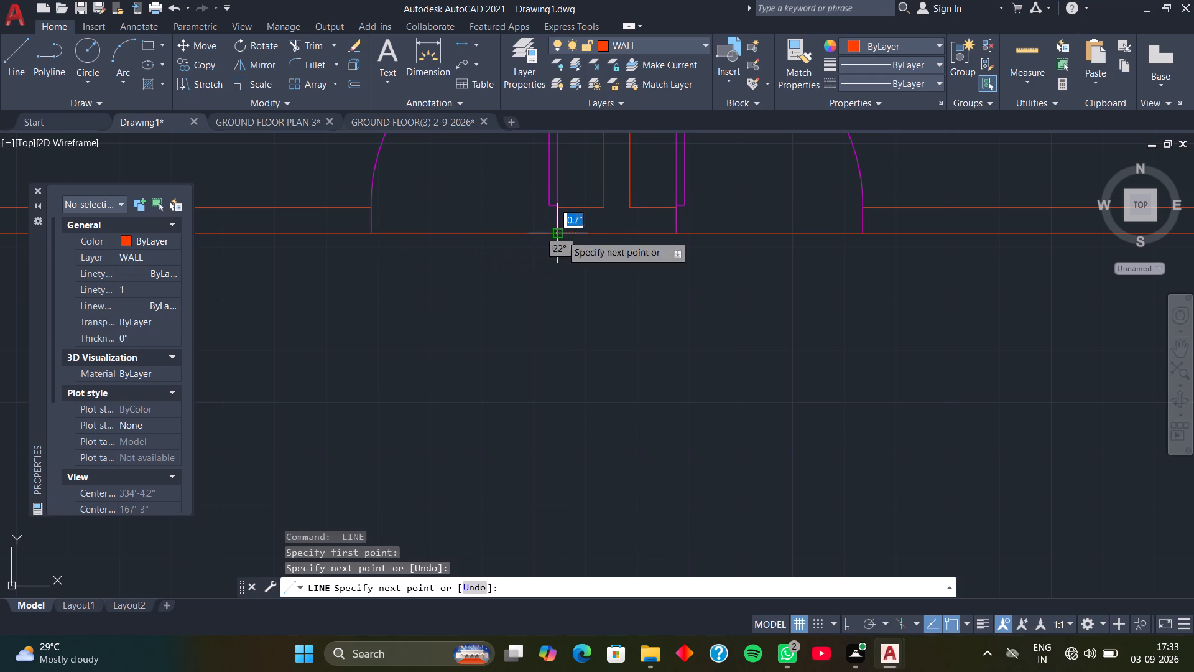
pyautogui.press('space')
# Draw a line across the door opening in the middle-left room's right wall, along the wall's outer face.
pyautogui.scroll(-2, 547, 276)
pyautogui.moveTo(557, 366); pyautogui.dragTo(470, 137, button='middle')
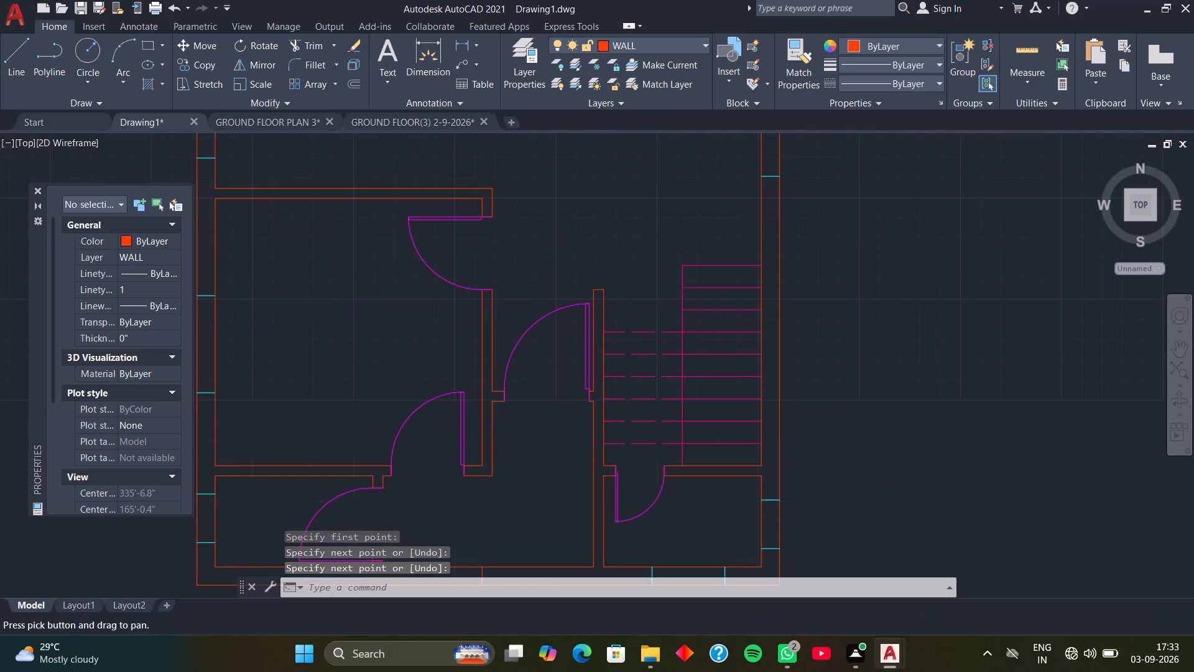
pyautogui.press('space')
pyautogui.click(497, 217)
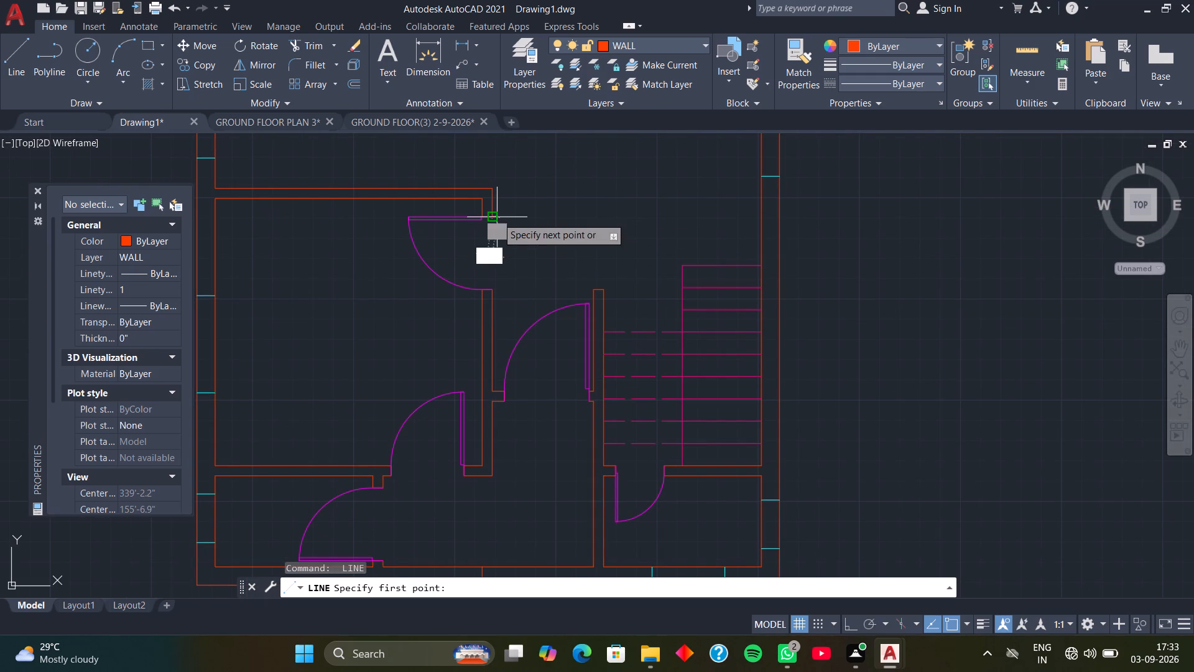
pyautogui.click(493, 285)
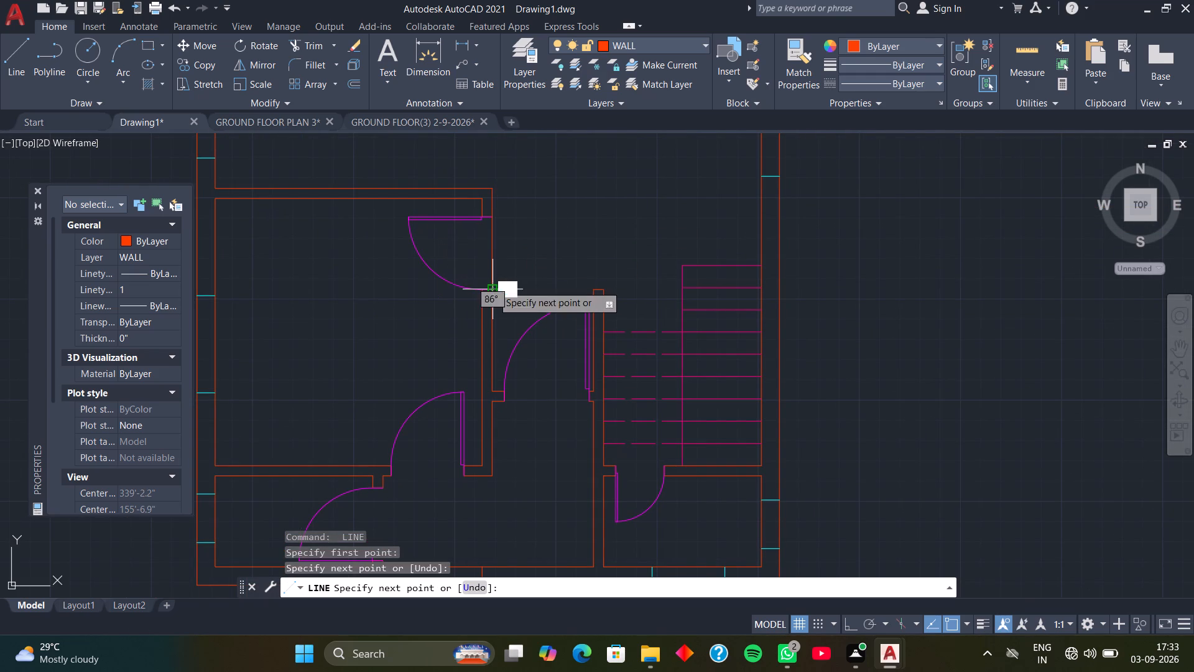
pyautogui.press('space')
# Draw a line across the passage door opening beside the stairs, joining the lower corners of its jambs.
pyautogui.press('space')
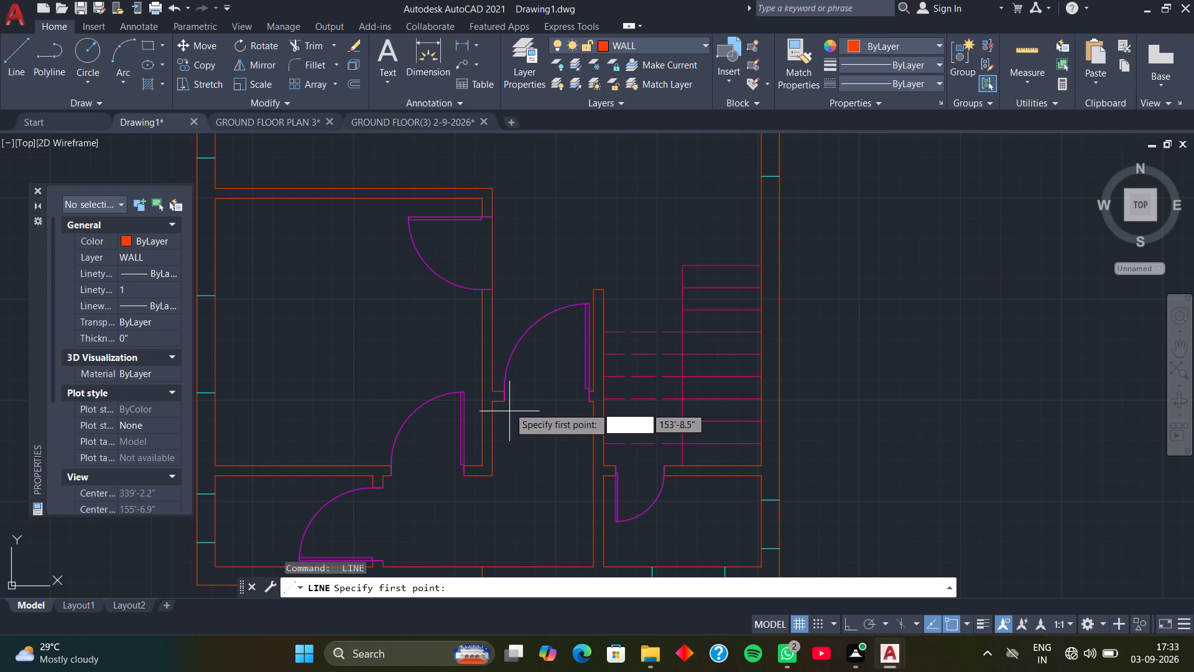
pyautogui.click(509, 406)
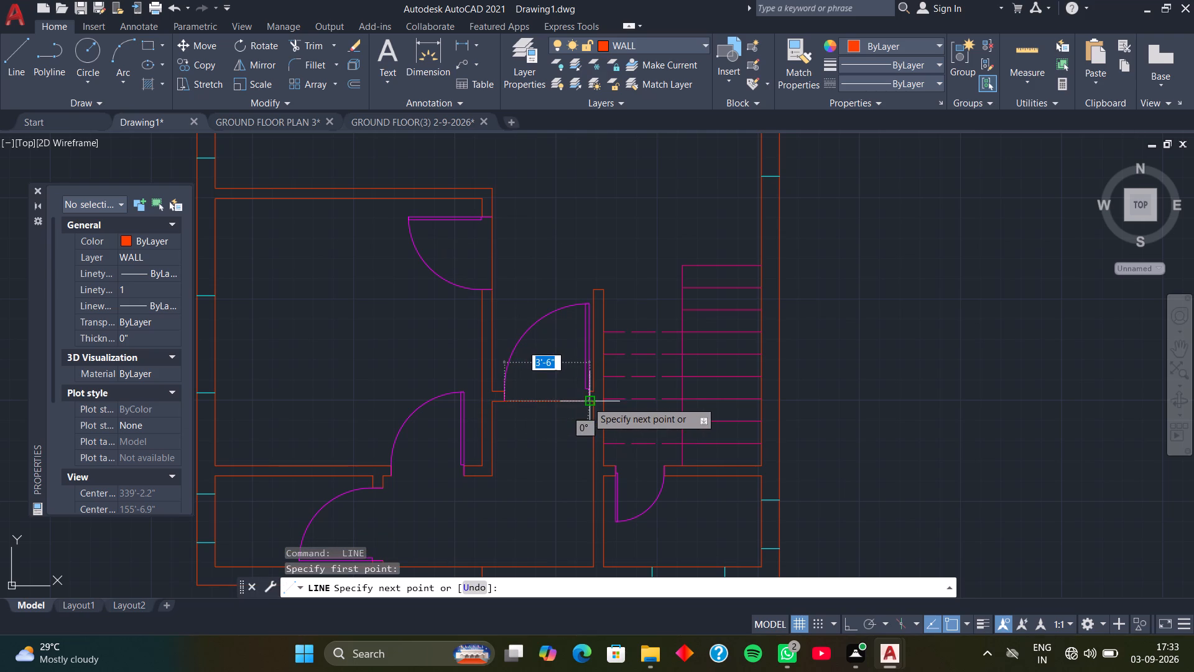
pyautogui.click(587, 401)
pyautogui.press('space')
# Draw a line across the door opening in the middle-left room's bottom wall, along the wall's outer face.
pyautogui.moveTo(573, 459); pyautogui.dragTo(628, 359, button='middle')
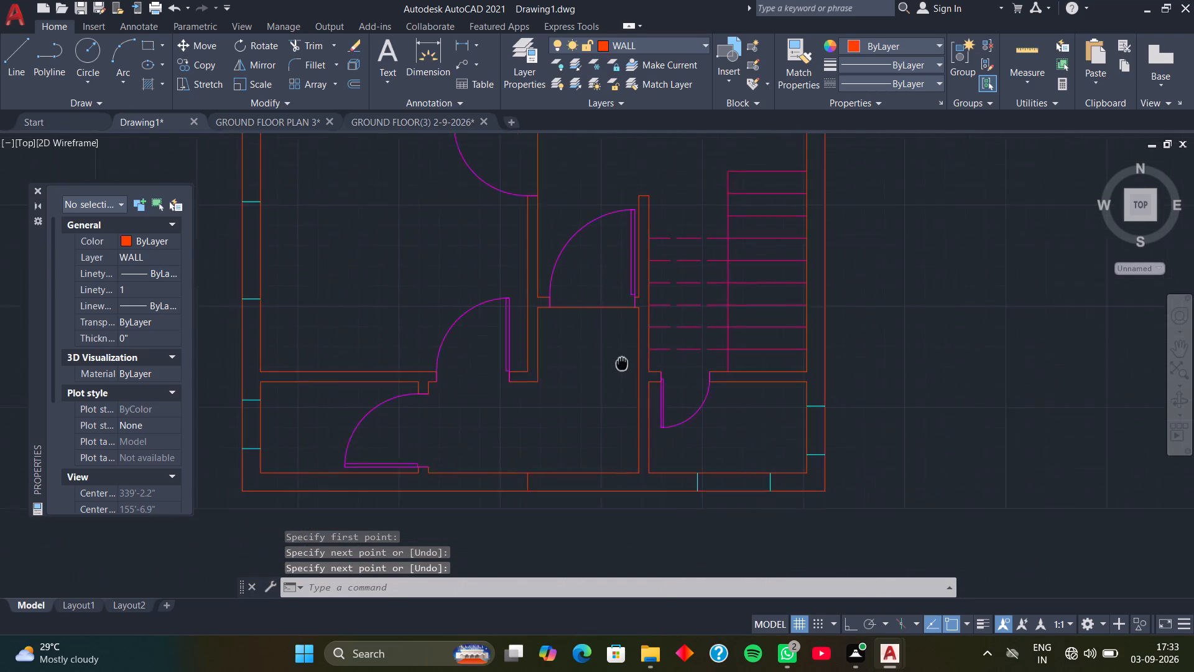
pyautogui.moveTo(628, 359); pyautogui.dragTo(646, 351, button='middle')
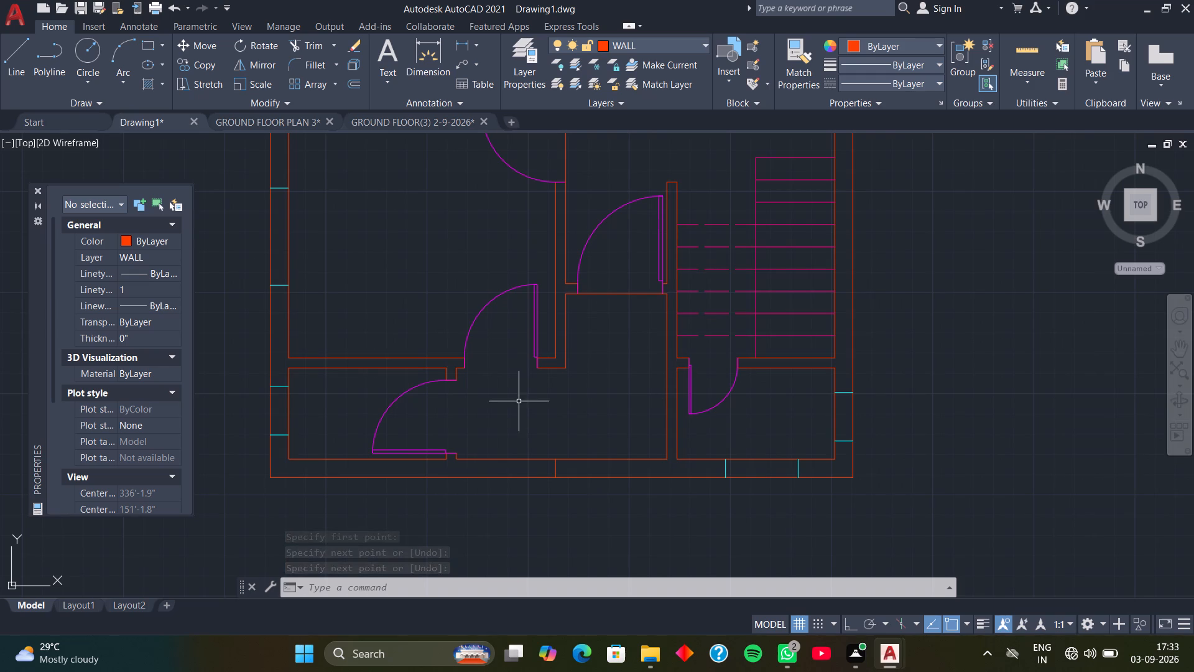
pyautogui.press('space')
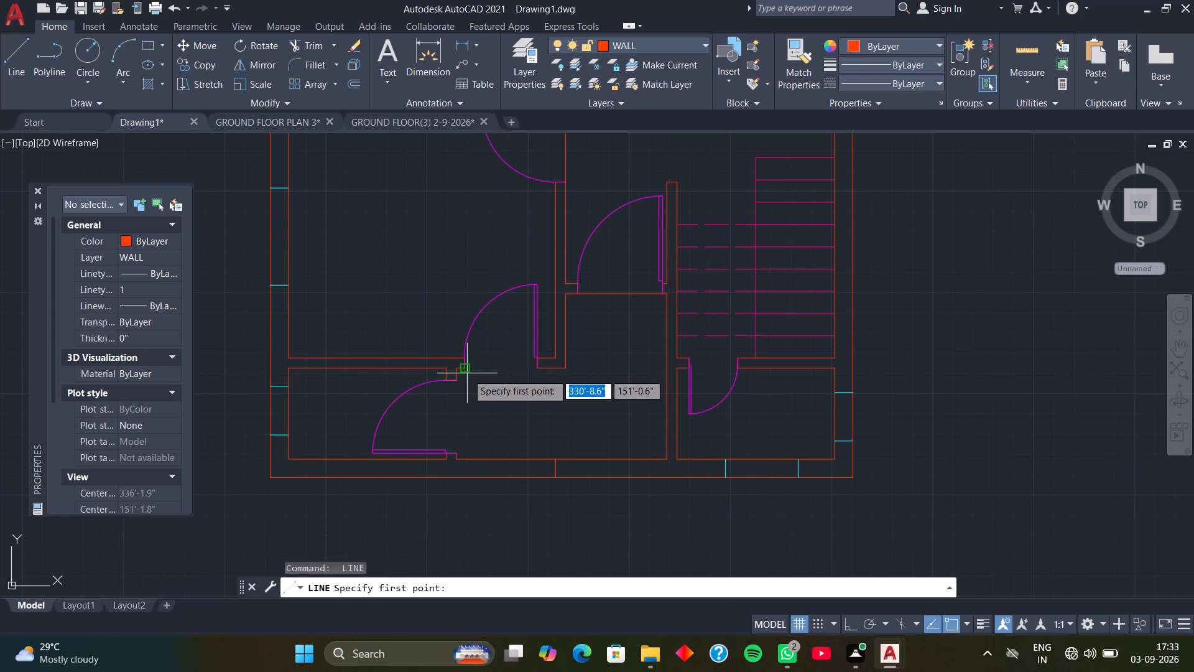
pyautogui.click(466, 372)
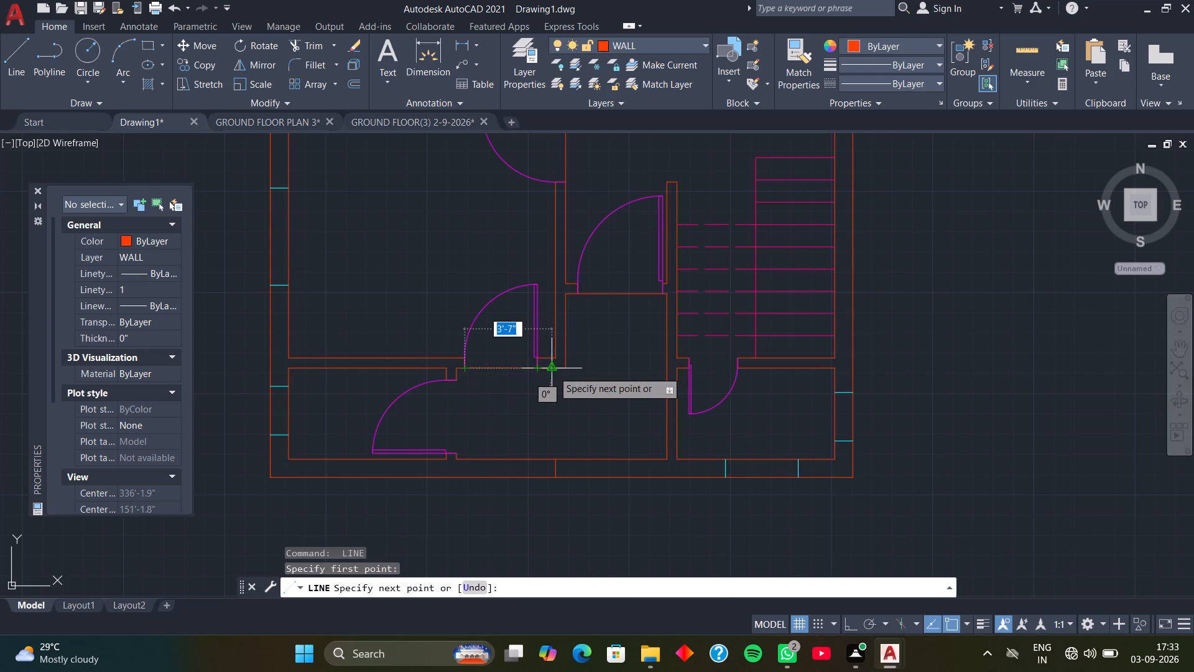
pyautogui.click(542, 371)
pyautogui.press('space')
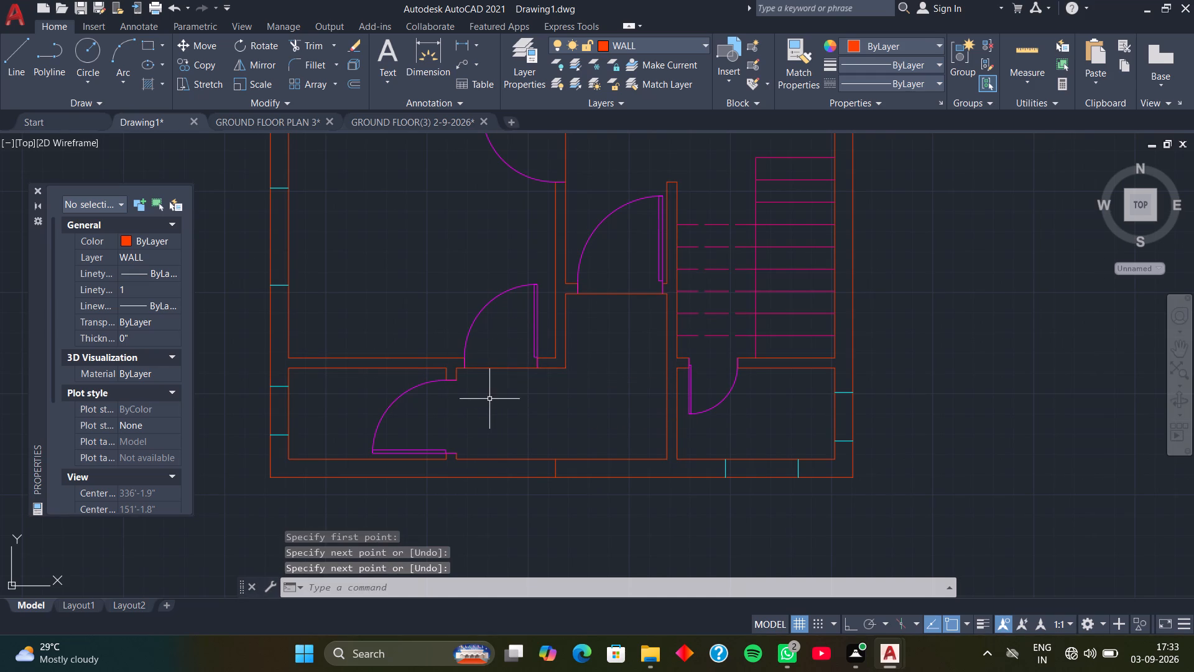
# Draw a line across the lower-left small room's door opening, joining the right-hand corners of its two jambs.
pyautogui.press('space')
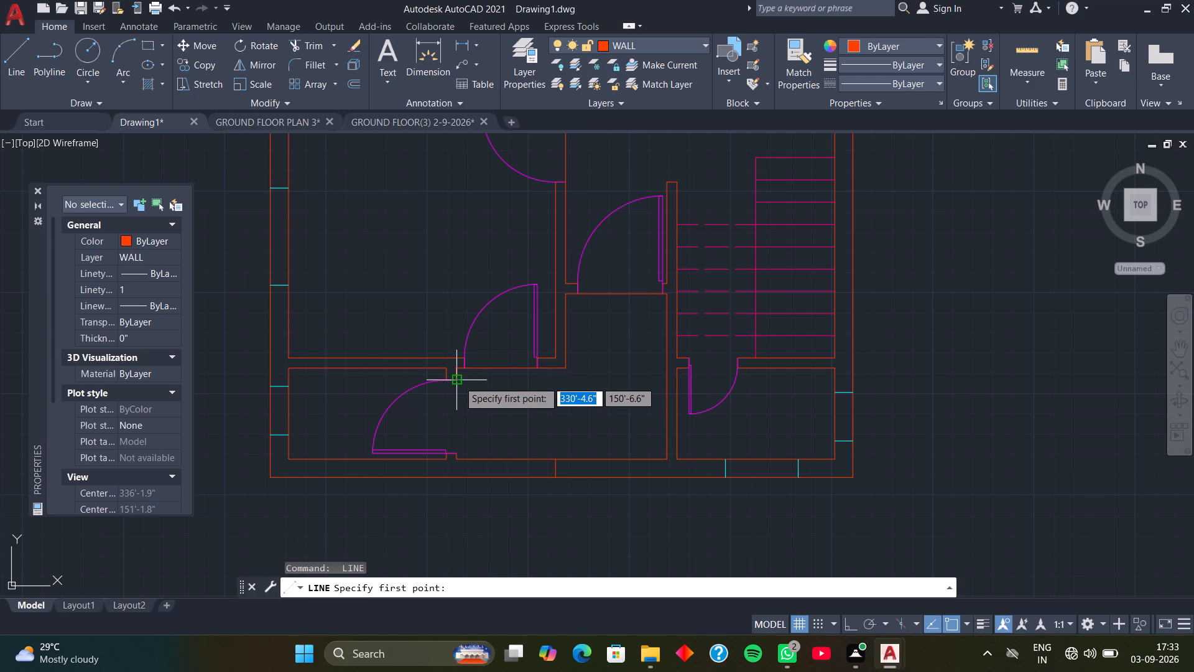
pyautogui.click(458, 381)
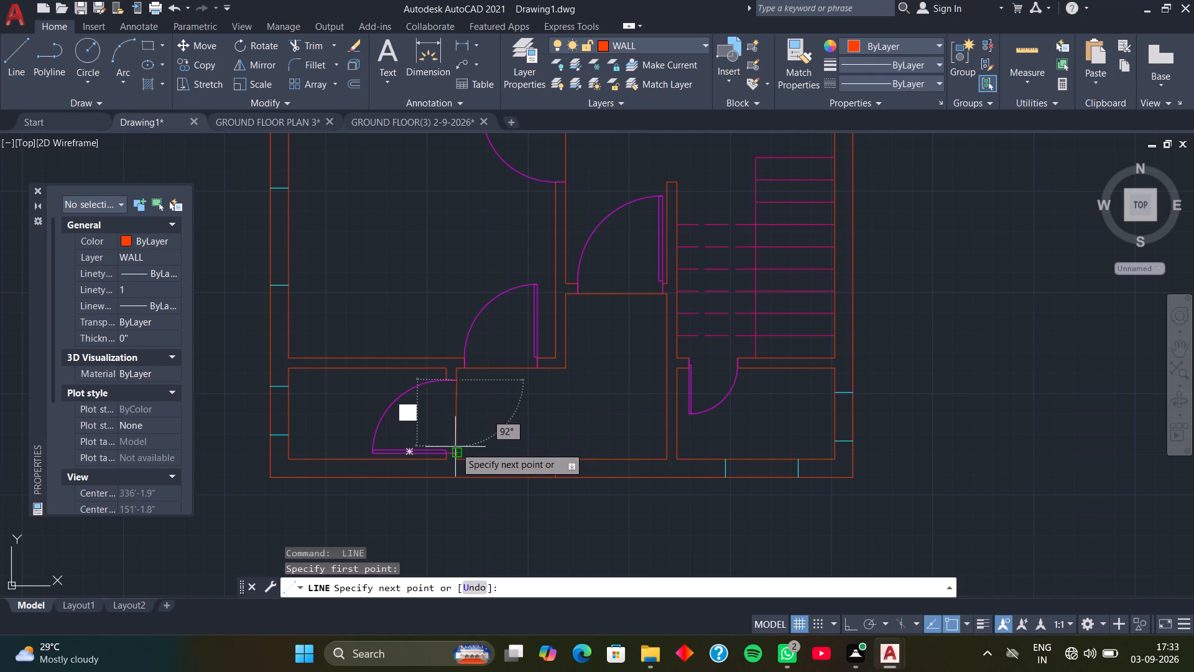
pyautogui.scroll(2, 455, 453)
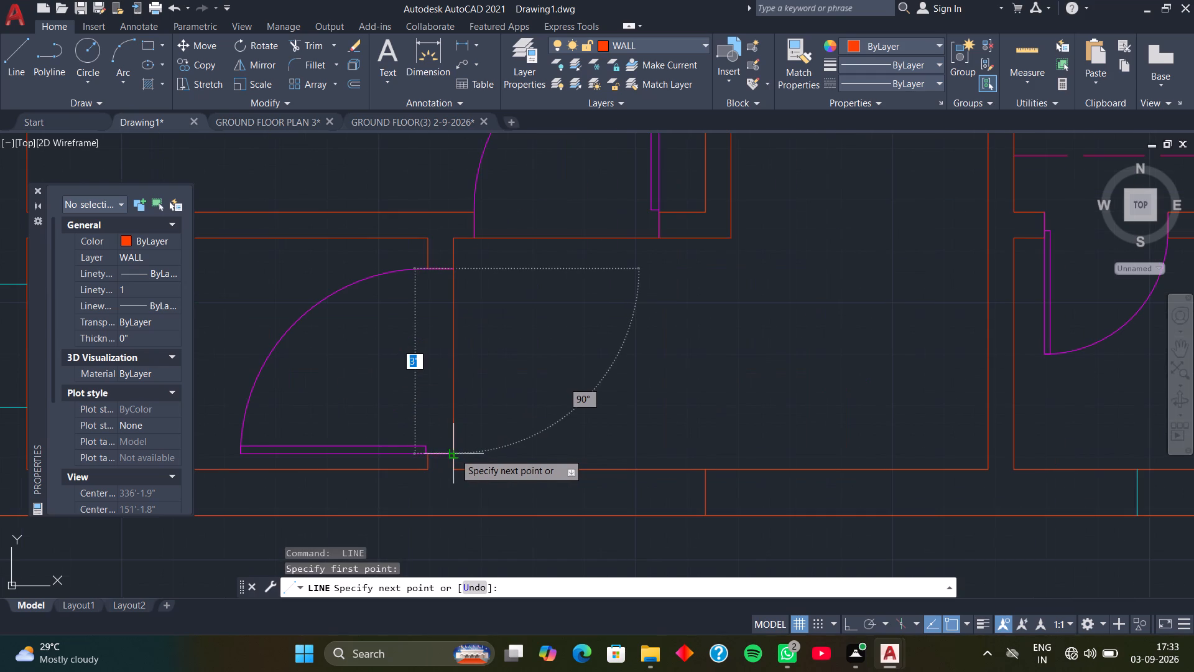
pyautogui.click(455, 453)
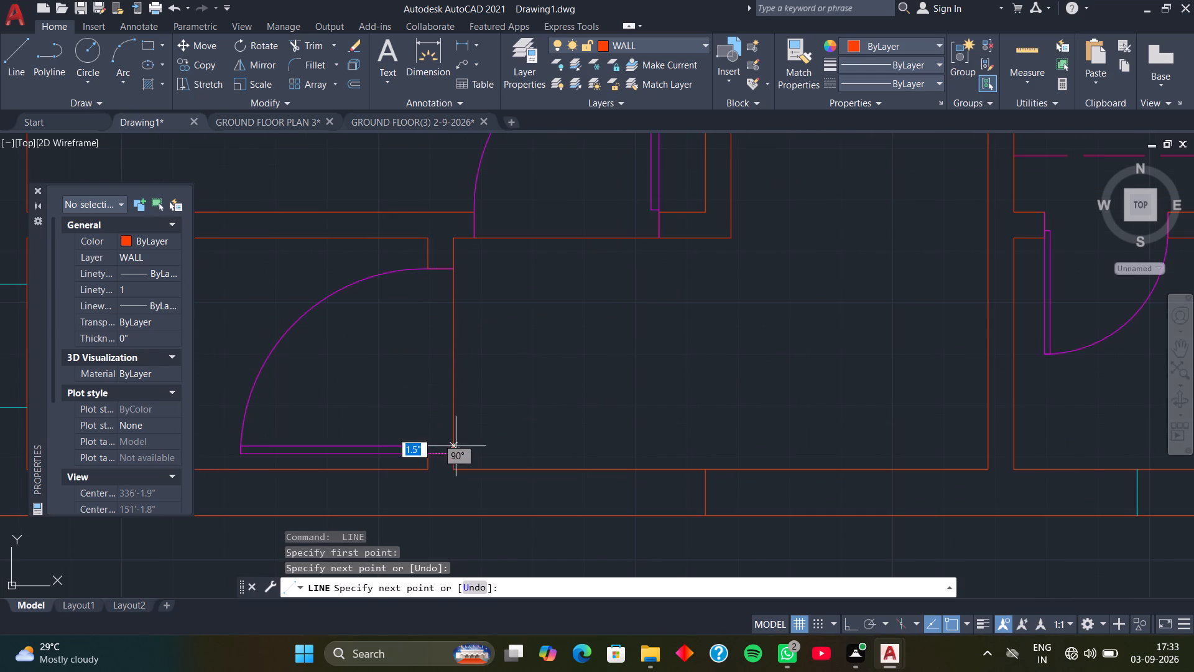
pyautogui.press('space')
# With Ortho on, draw a line across the door opening of the small room below the stairs, along the wall's upper face.
pyautogui.press('F8')
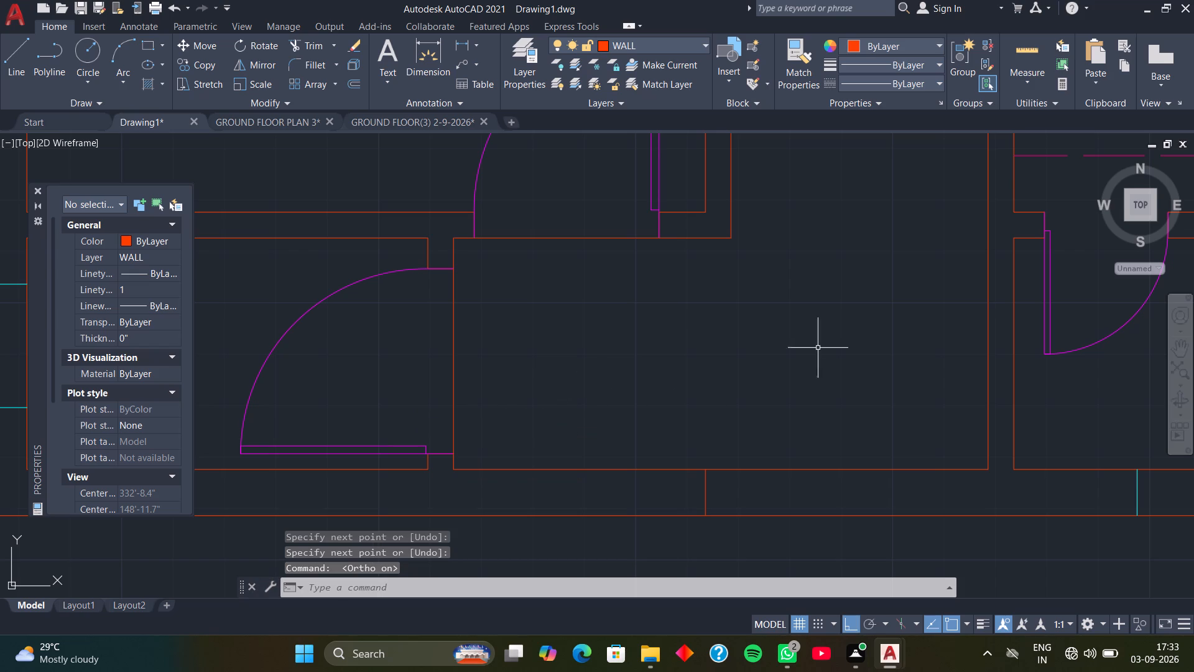
pyautogui.moveTo(845, 340); pyautogui.dragTo(267, 416, button='middle')
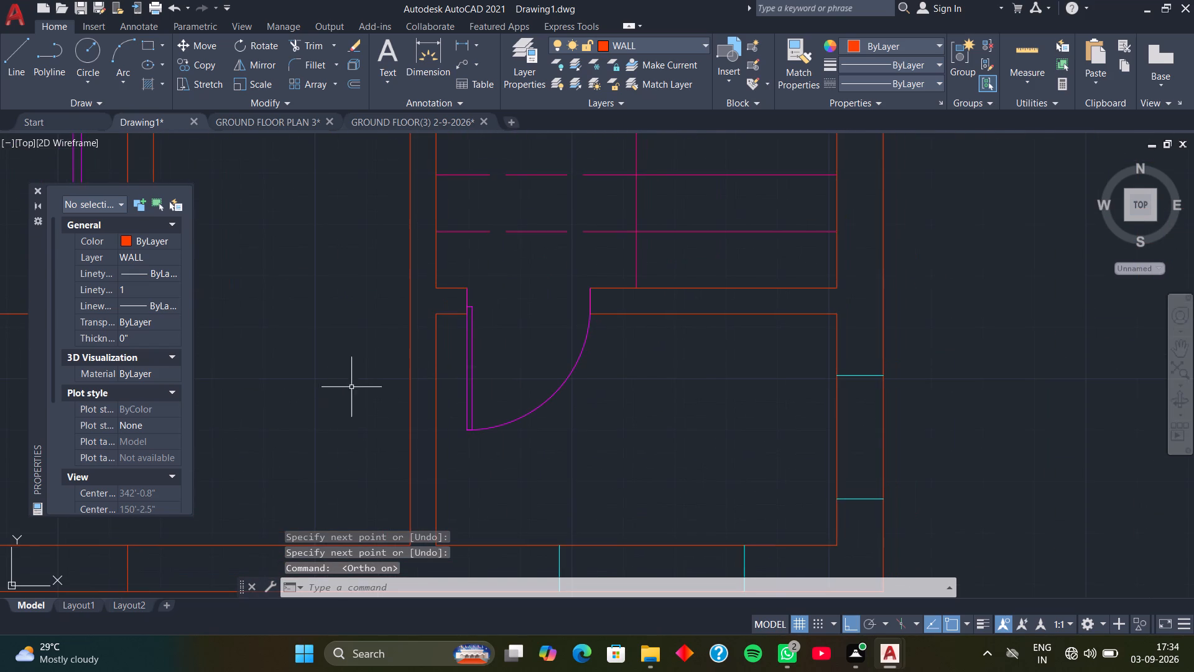
pyautogui.press('space')
pyautogui.click(464, 289)
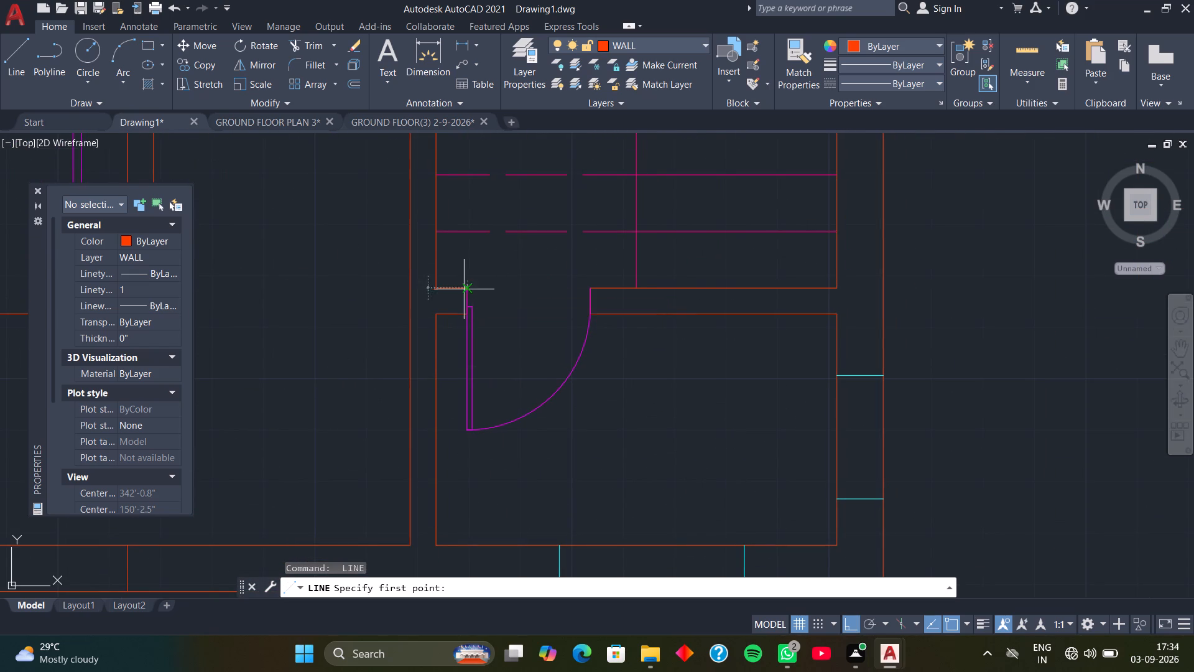
pyautogui.click(592, 291)
pyautogui.press('space')
# With Ortho off, move the bed by its headboard's midpoint into the upper-left bedroom, just below the top wall.
pyautogui.scroll(-2, 618, 289)
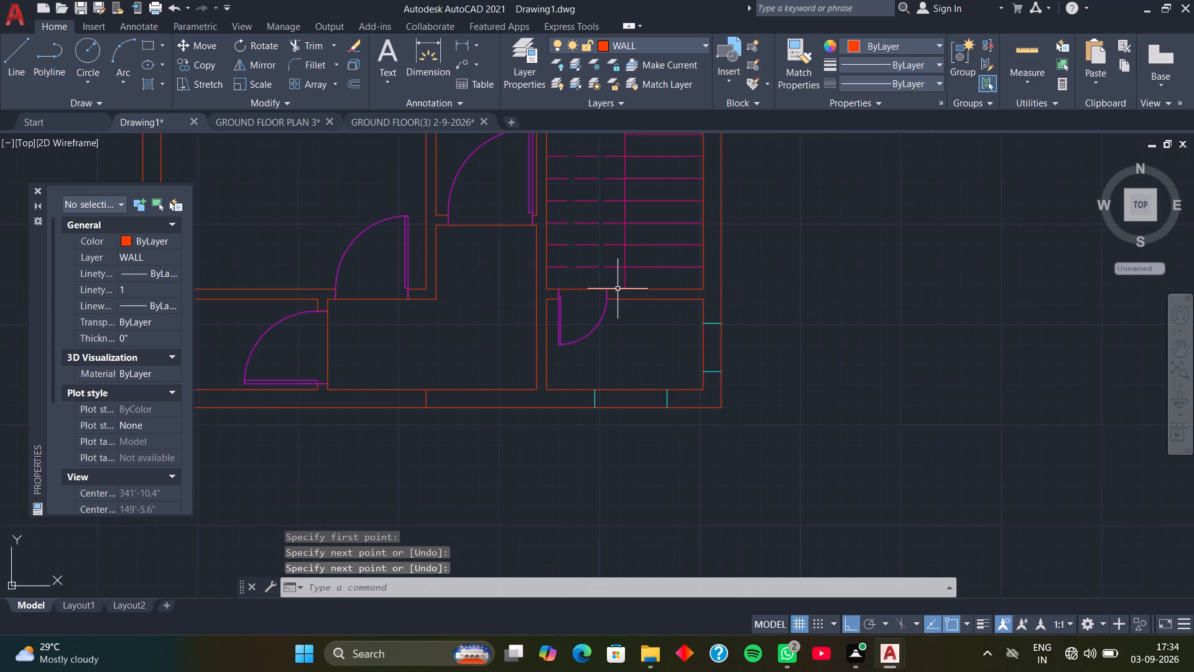
pyautogui.scroll(-1, 619, 294)
pyautogui.moveTo(594, 268); pyautogui.dragTo(613, 403, button='middle')
pyautogui.scroll(-1, 613, 403)
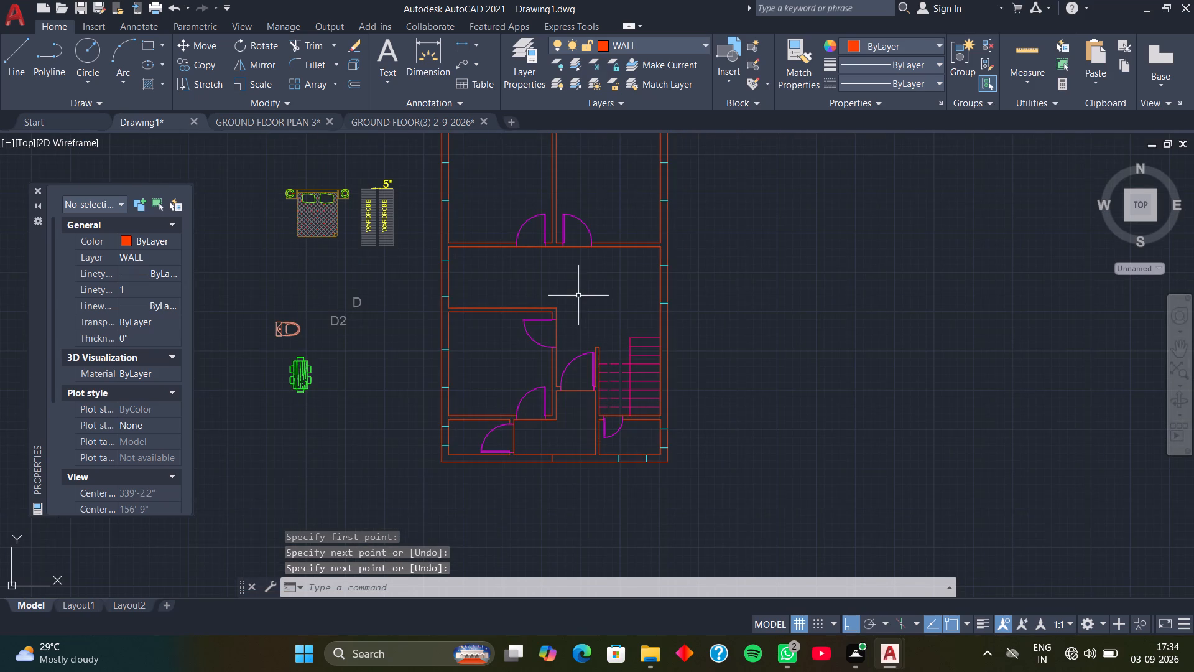
pyautogui.moveTo(578, 296); pyautogui.dragTo(571, 357, button='middle')
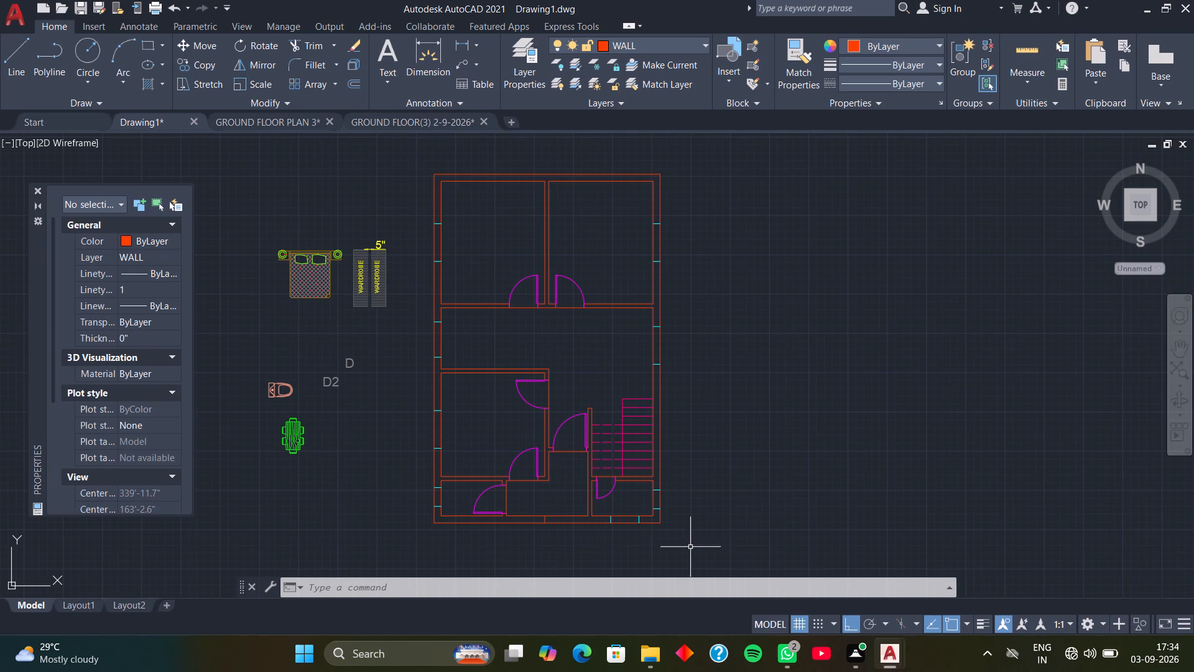
pyautogui.scroll(2, 241, 274)
pyautogui.click(381, 225)
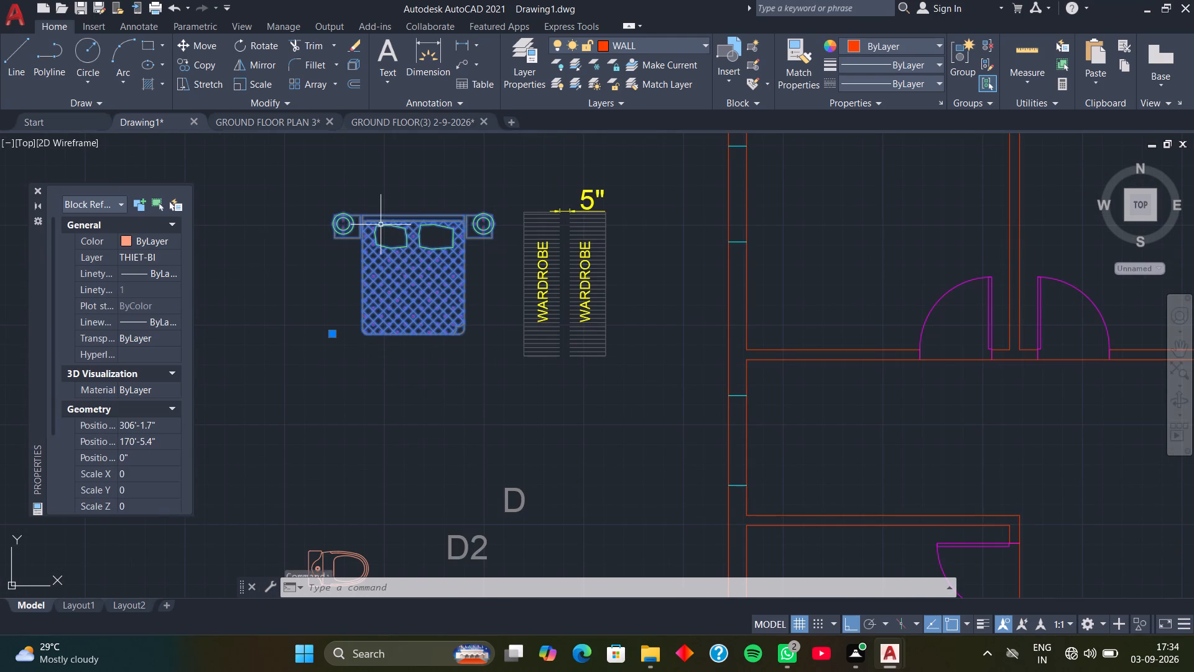
pyautogui.press('m')
pyautogui.press('space')
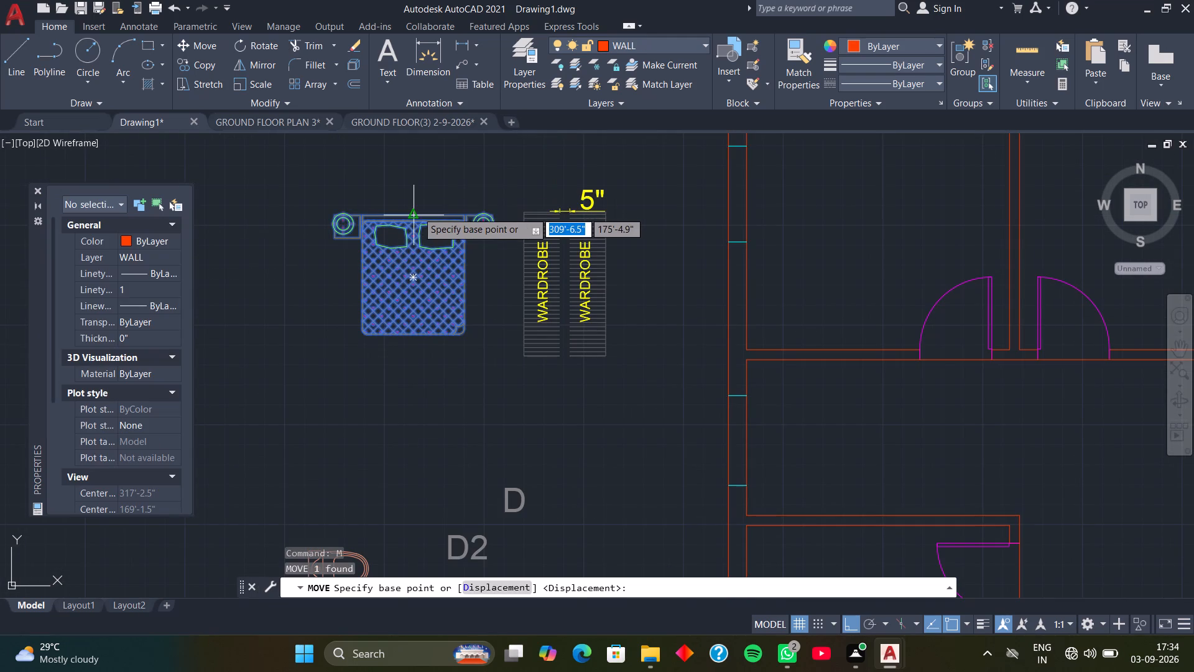
pyautogui.click(417, 212)
pyautogui.scroll(-1, 682, 180)
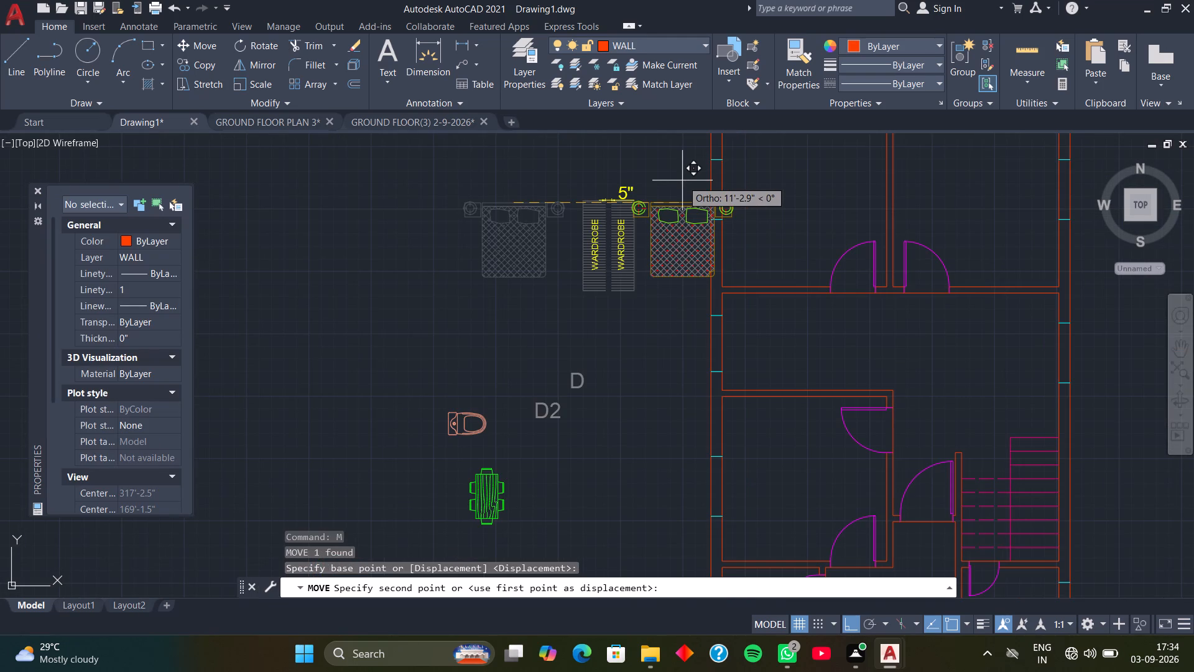
pyautogui.press('F8')
pyautogui.moveTo(682, 180); pyautogui.dragTo(462, 368, button='middle')
pyautogui.scroll(1, 675, 317)
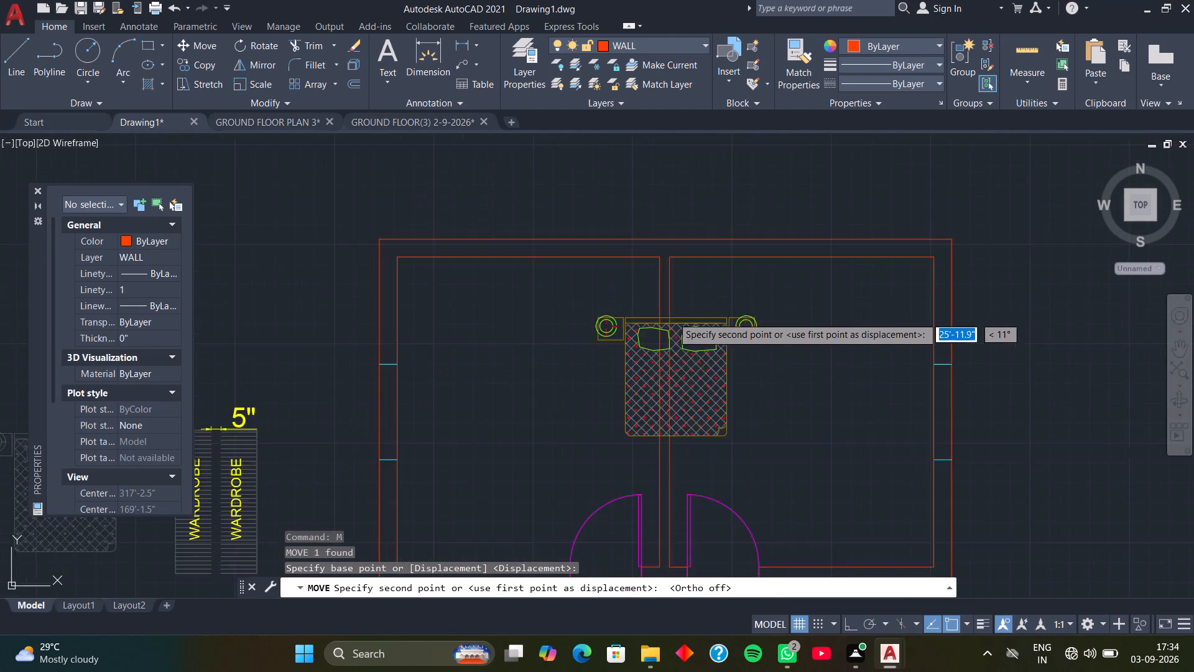
pyautogui.scroll(1, 672, 317)
pyautogui.moveTo(499, 268); pyautogui.dragTo(542, 302, button='middle')
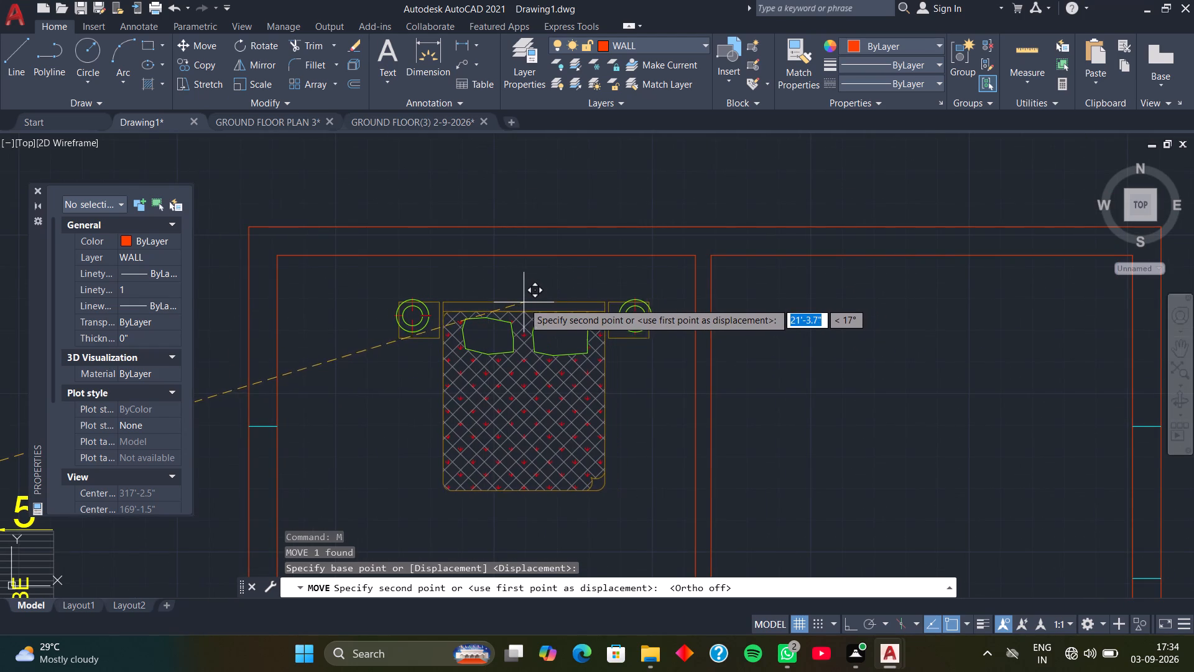
pyautogui.scroll(2, 445, 272)
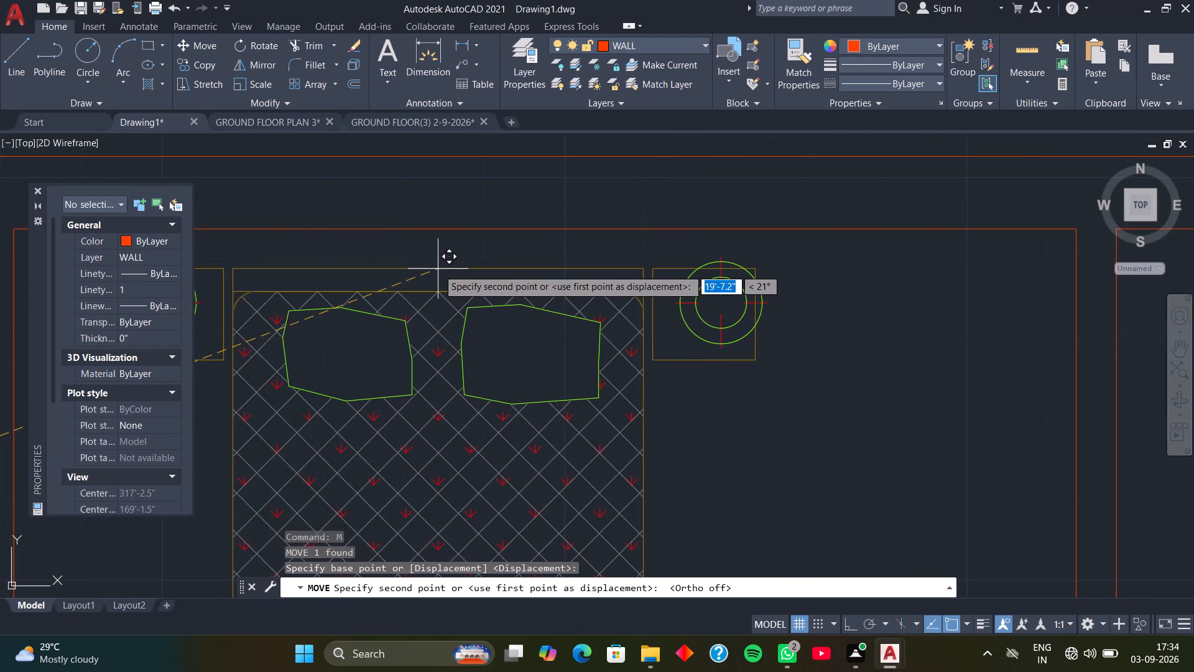
pyautogui.moveTo(438, 269); pyautogui.dragTo(528, 269, button='middle')
pyautogui.moveTo(515, 263); pyautogui.dragTo(652, 249, button='middle')
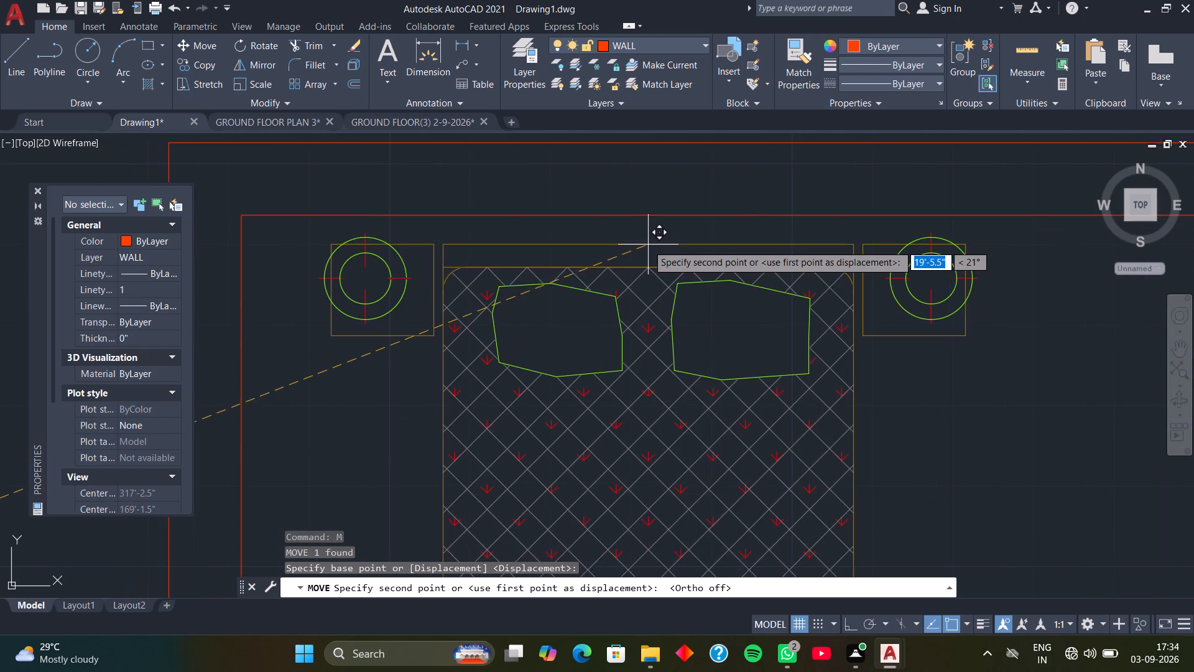
pyautogui.click(617, 233)
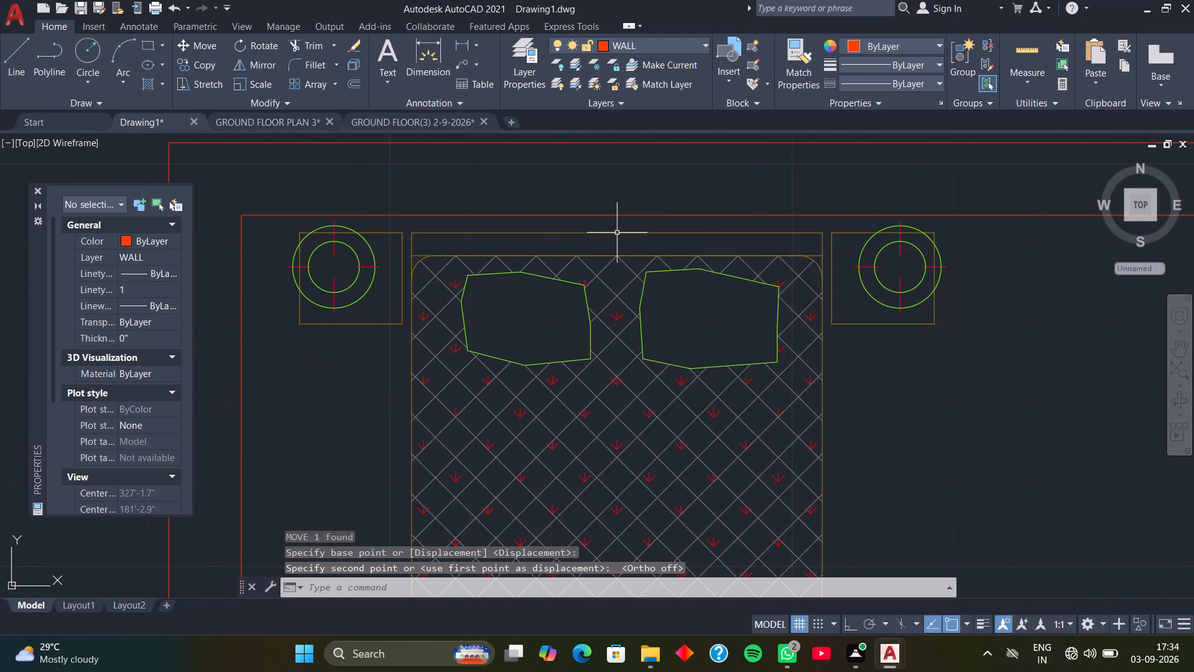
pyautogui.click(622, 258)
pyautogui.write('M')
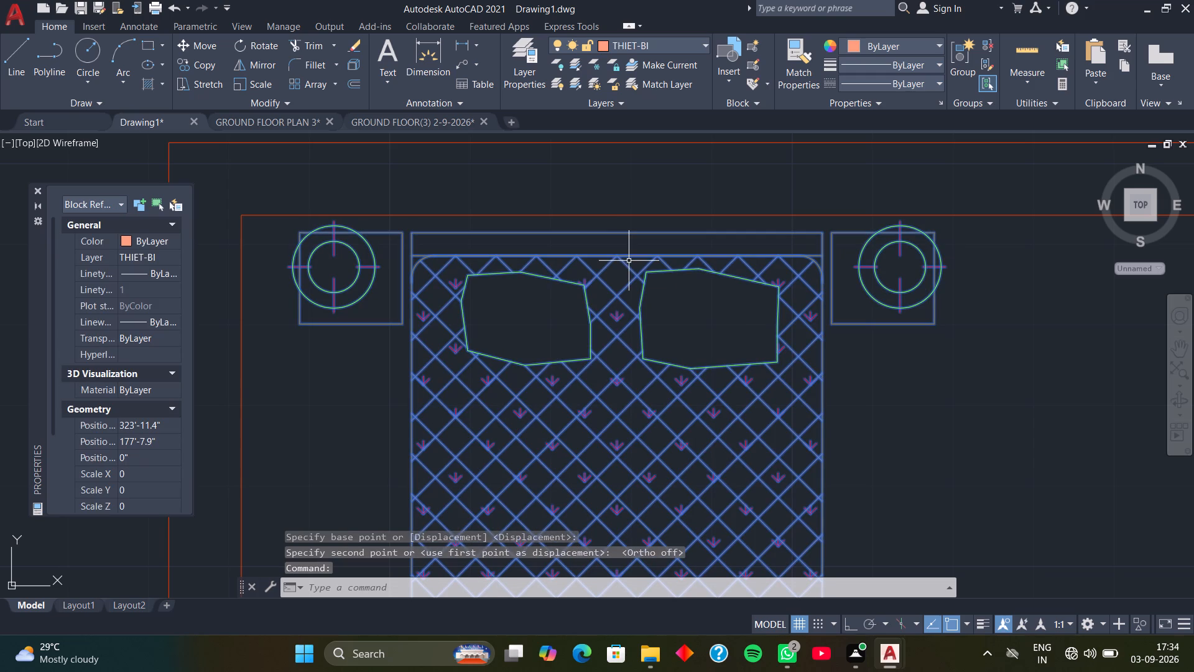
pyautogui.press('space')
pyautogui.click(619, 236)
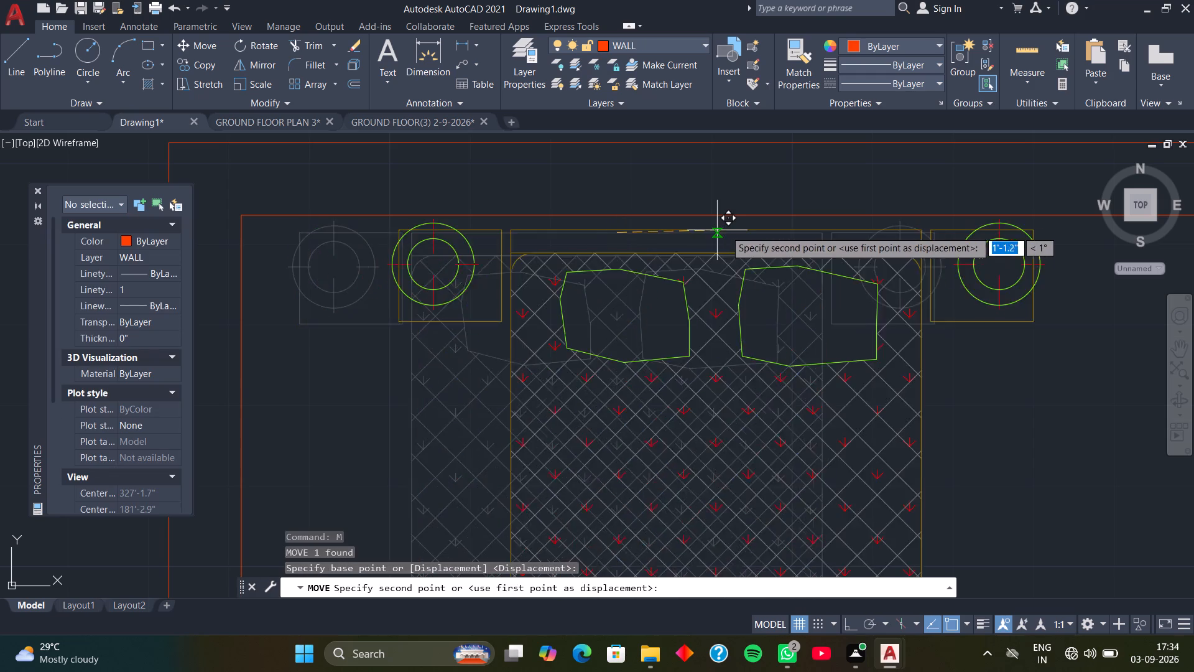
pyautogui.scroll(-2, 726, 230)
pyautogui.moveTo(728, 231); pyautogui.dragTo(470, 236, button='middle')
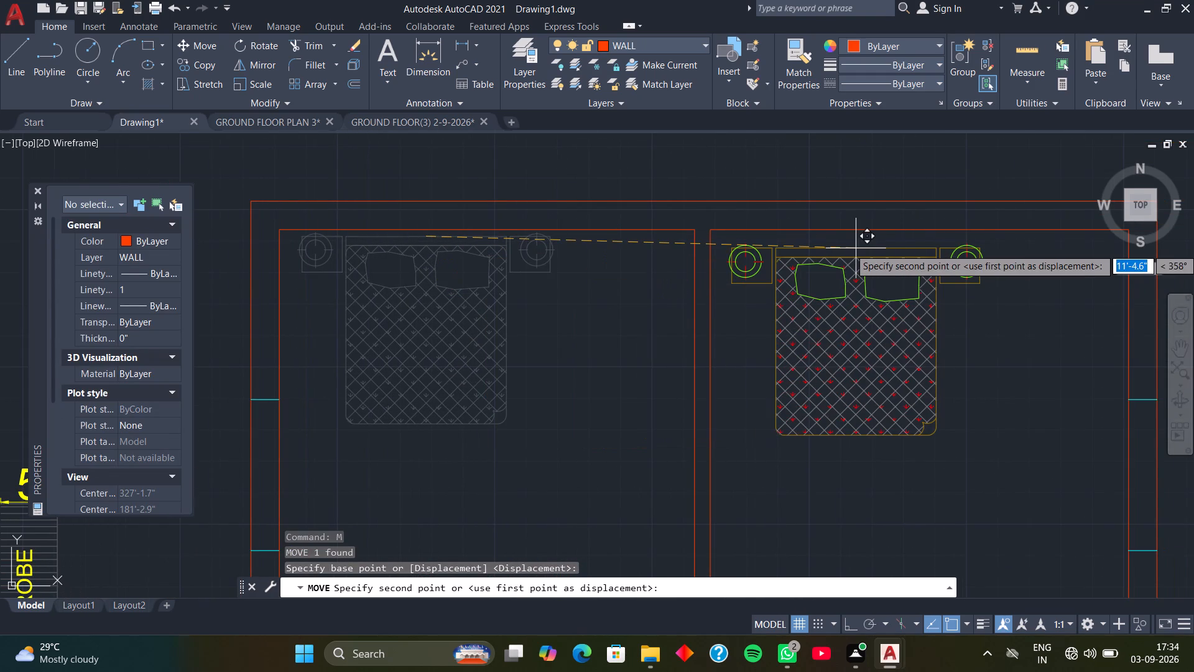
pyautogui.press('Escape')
# Copy the bed from the upper-left bedroom about 14'-1" horizontally into the upper-right bedroom, just below the top wall.
pyautogui.click(476, 354)
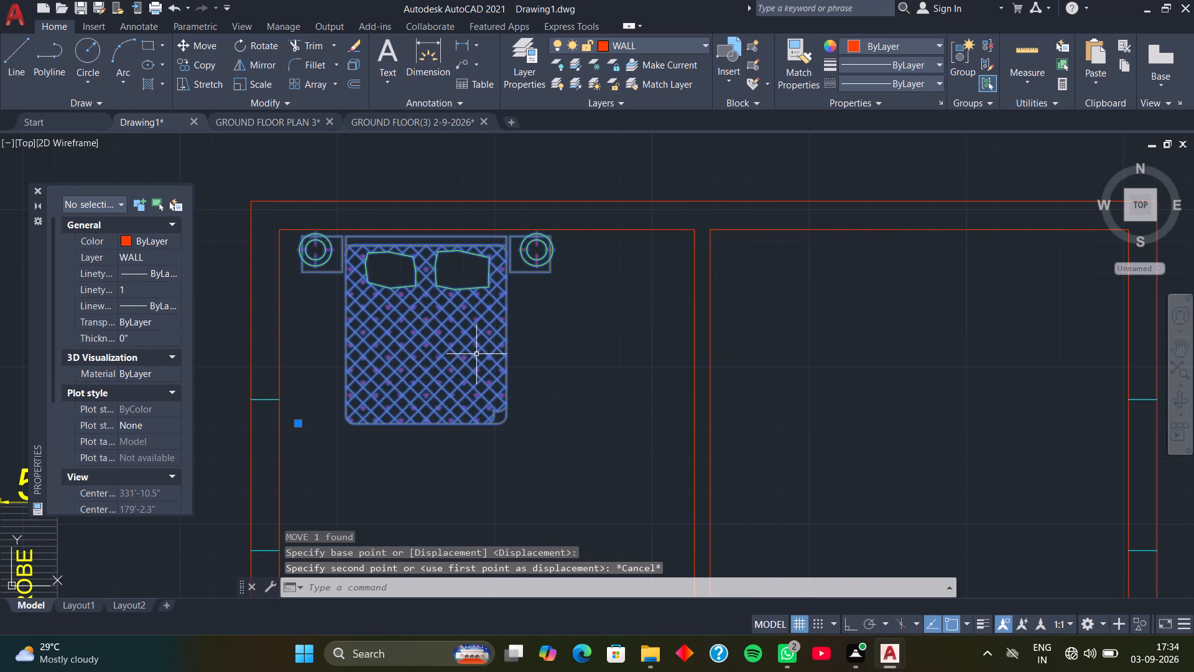
pyautogui.press('c')
pyautogui.write('O')
pyautogui.press('space')
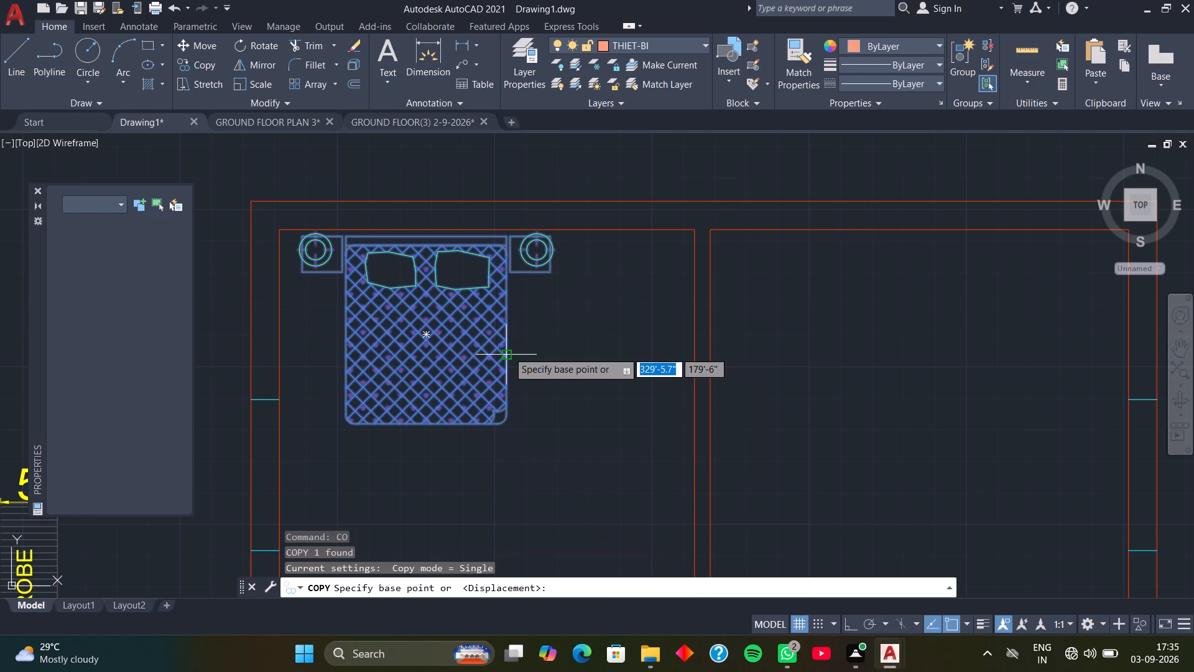
pyautogui.click(427, 242)
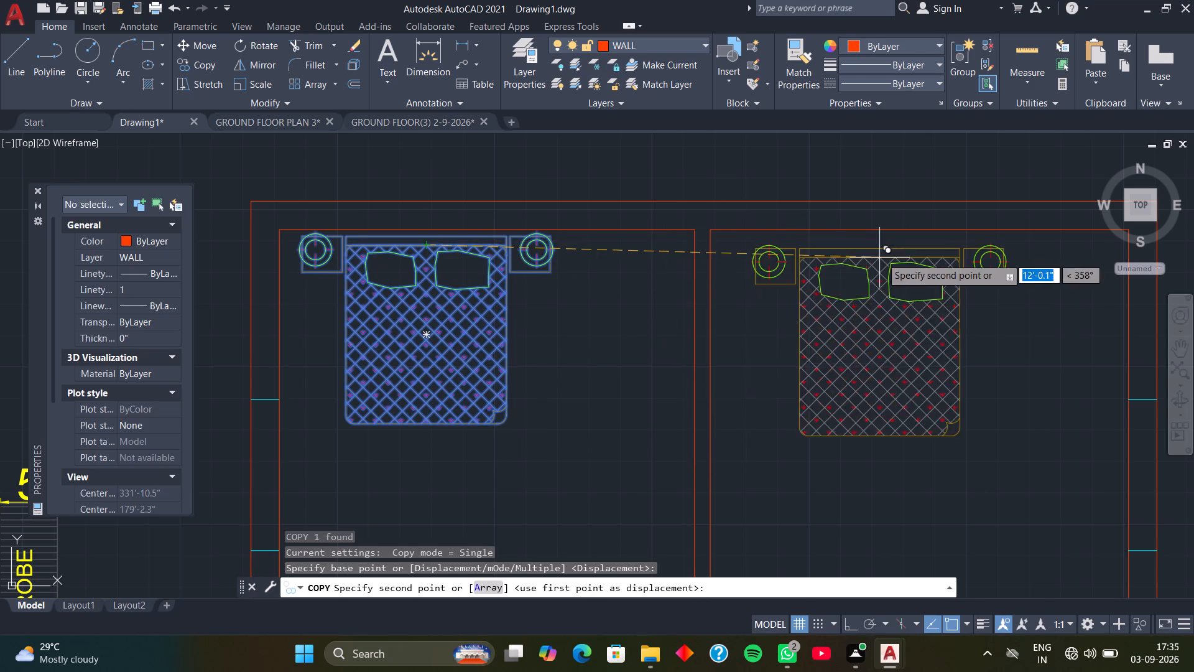
pyautogui.moveTo(881, 258); pyautogui.dragTo(476, 285, button='middle')
pyautogui.scroll(1, 551, 281)
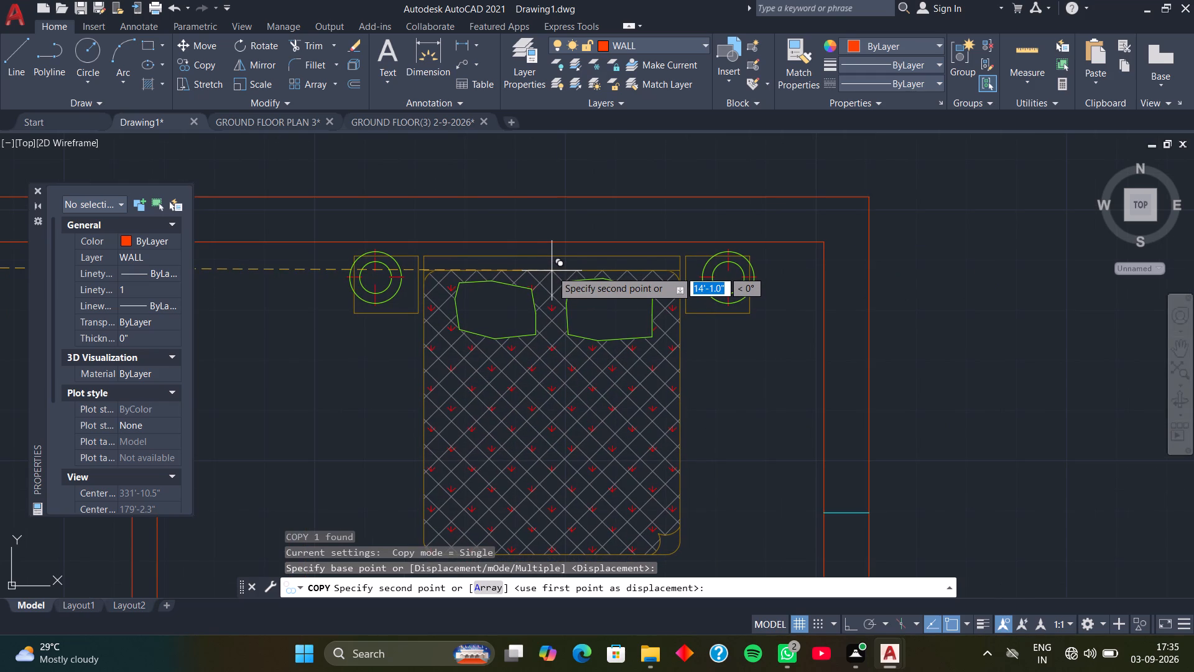
pyautogui.click(552, 269)
# Copy the upper-left bedroom's bed down into the middle-left room.
pyautogui.scroll(-1, 553, 282)
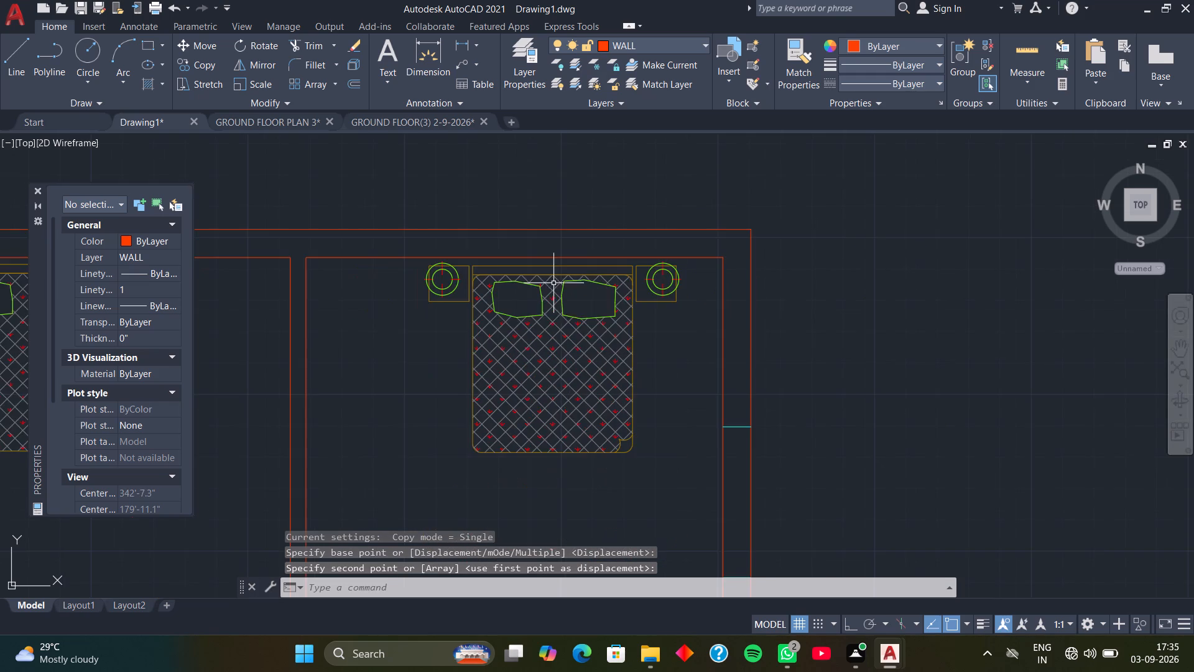
pyautogui.moveTo(551, 322); pyautogui.dragTo(695, 281, button='middle')
pyautogui.moveTo(574, 334); pyautogui.dragTo(717, 306, button='middle')
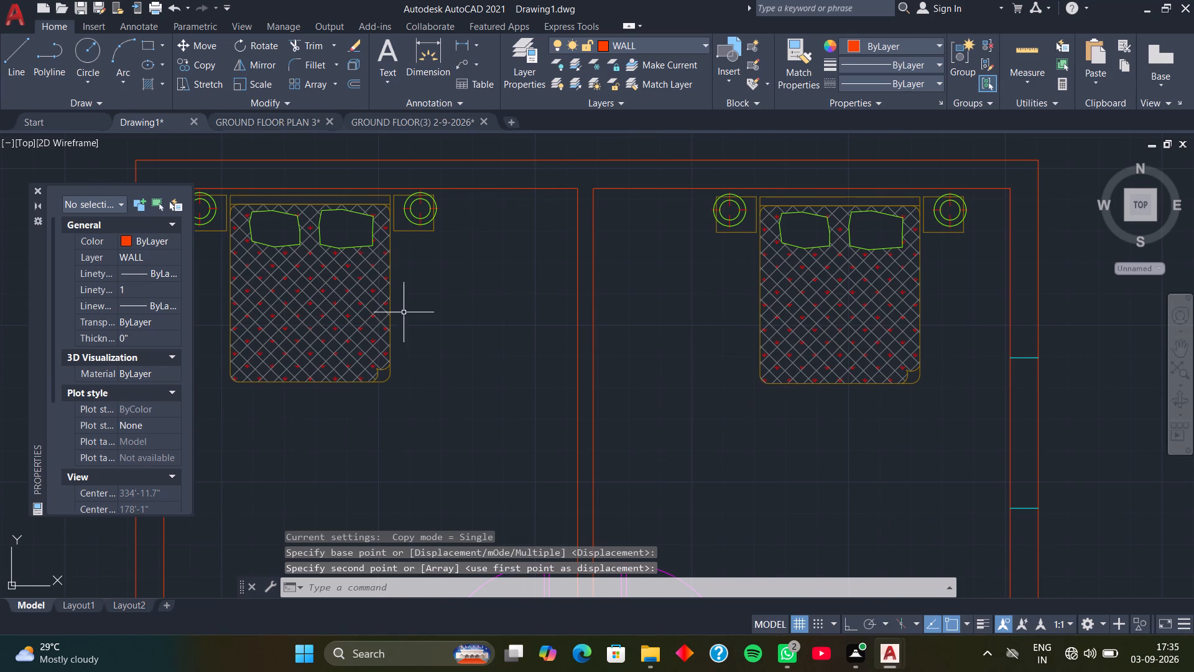
pyautogui.click(336, 313)
pyautogui.press('c')
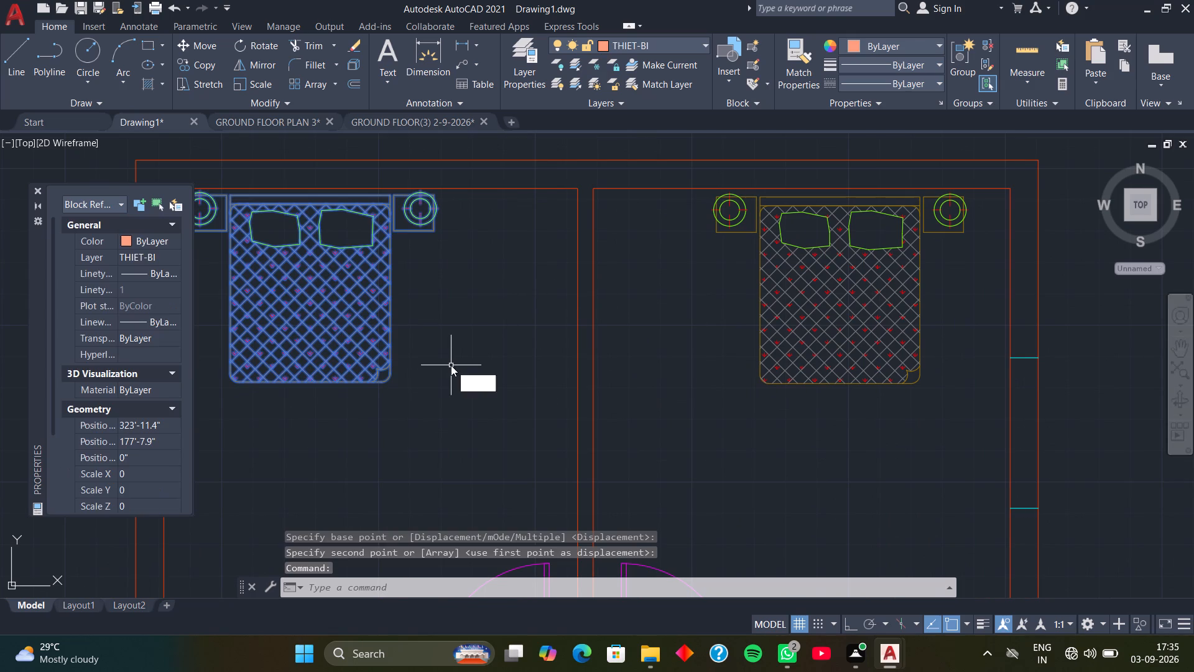
pyautogui.write('O')
pyautogui.press('space')
pyautogui.click(363, 343)
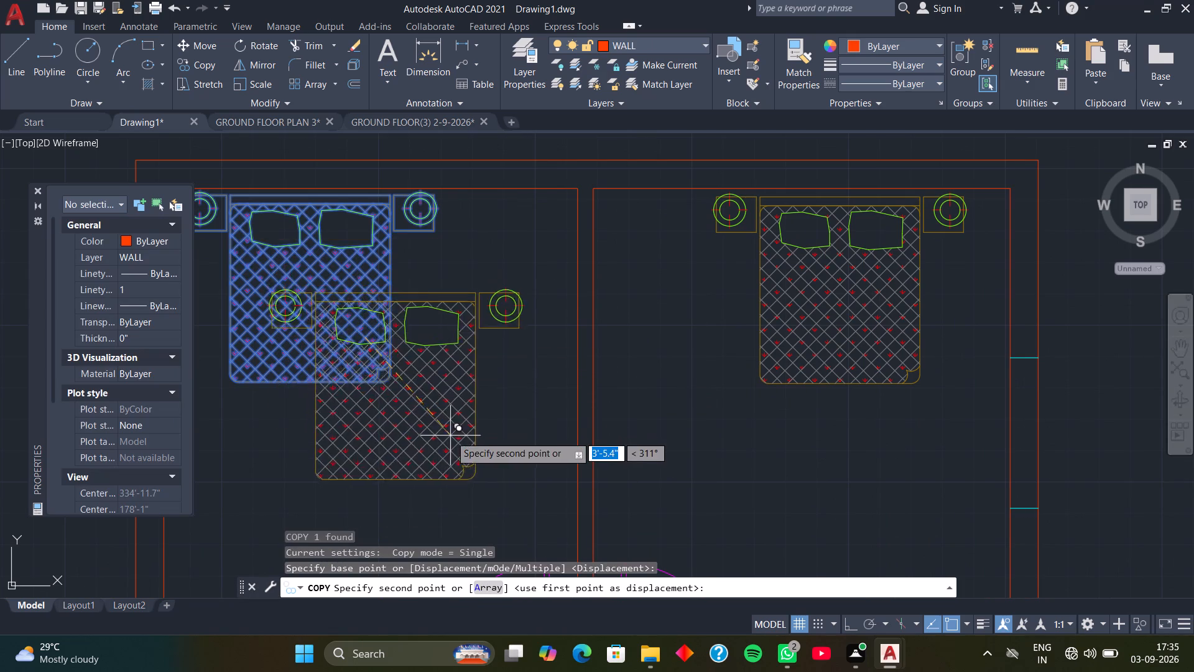
pyautogui.scroll(-2, 450, 436)
pyautogui.moveTo(465, 449); pyautogui.dragTo(394, 108, button='middle')
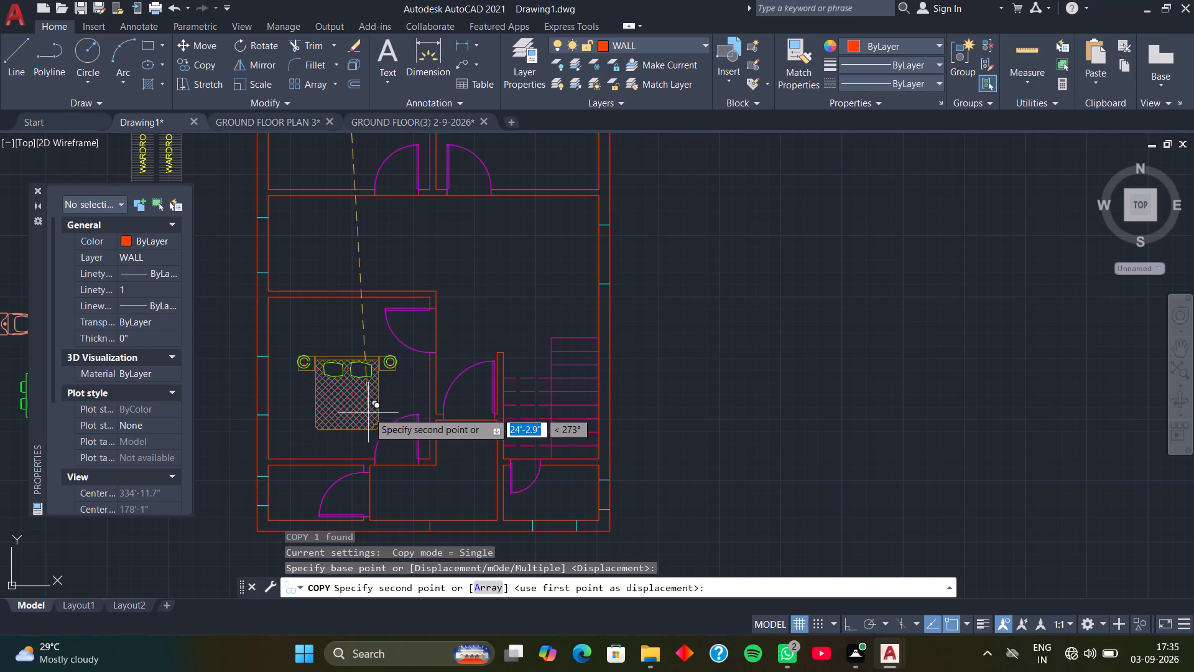
pyautogui.click(371, 404)
# With Ortho on, rotate the middle-left room's bed 90° counterclockwise about its lower-right corner.
pyautogui.click(371, 404)
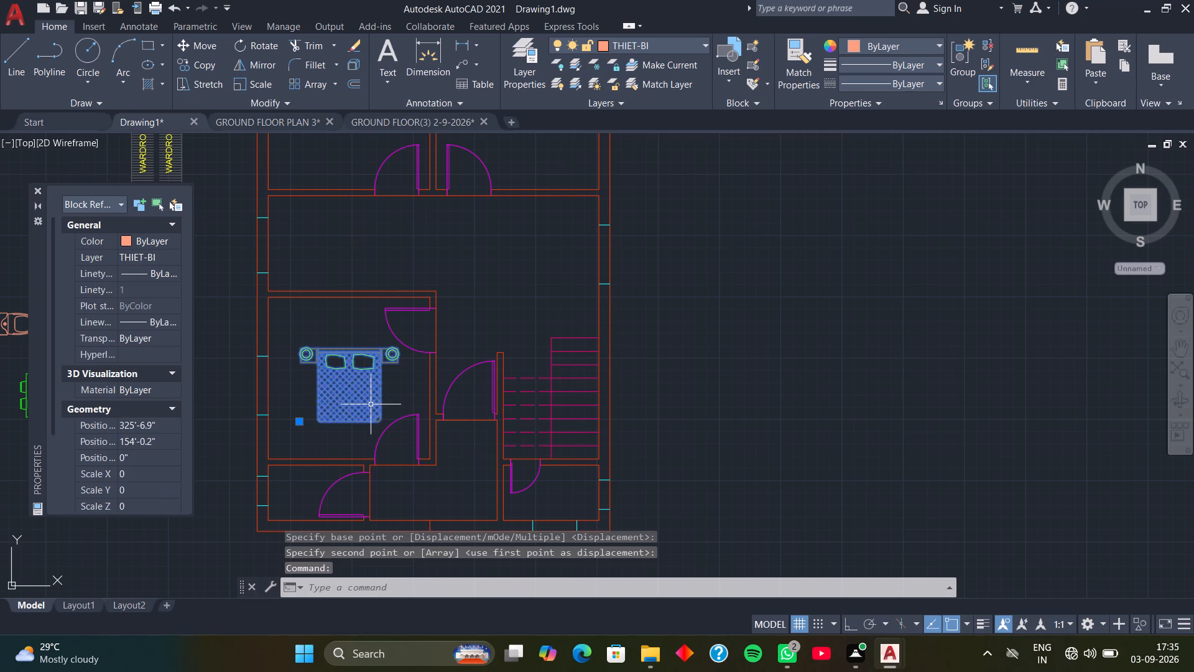
pyautogui.write('RO')
pyautogui.press('space')
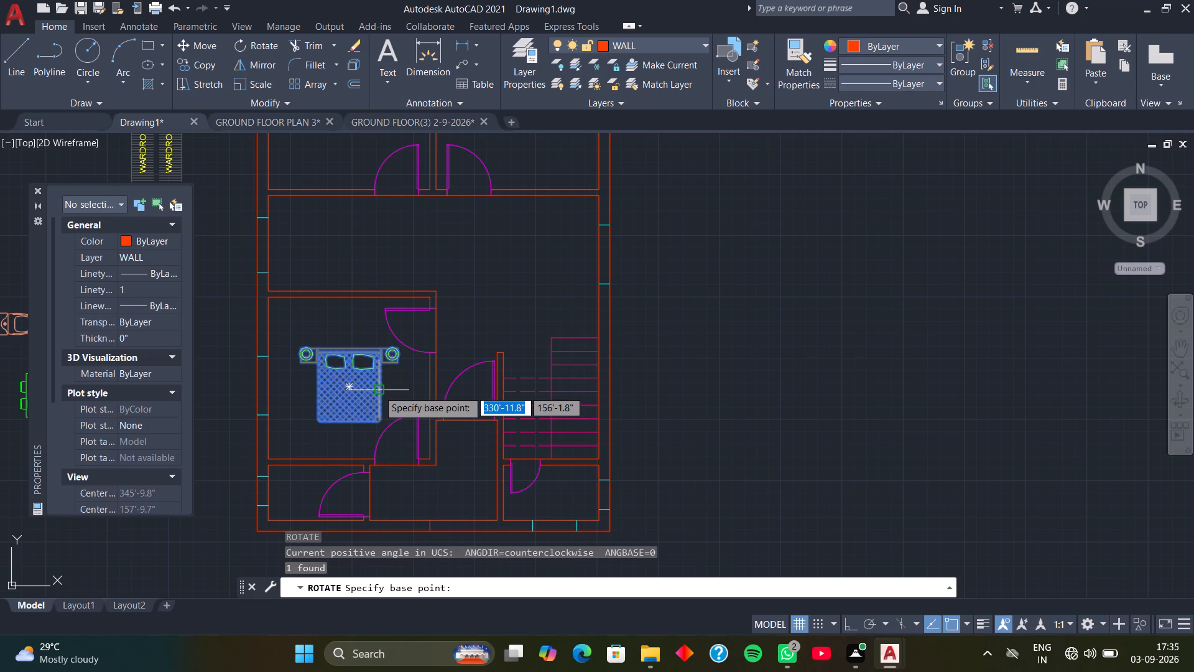
pyautogui.press('F8')
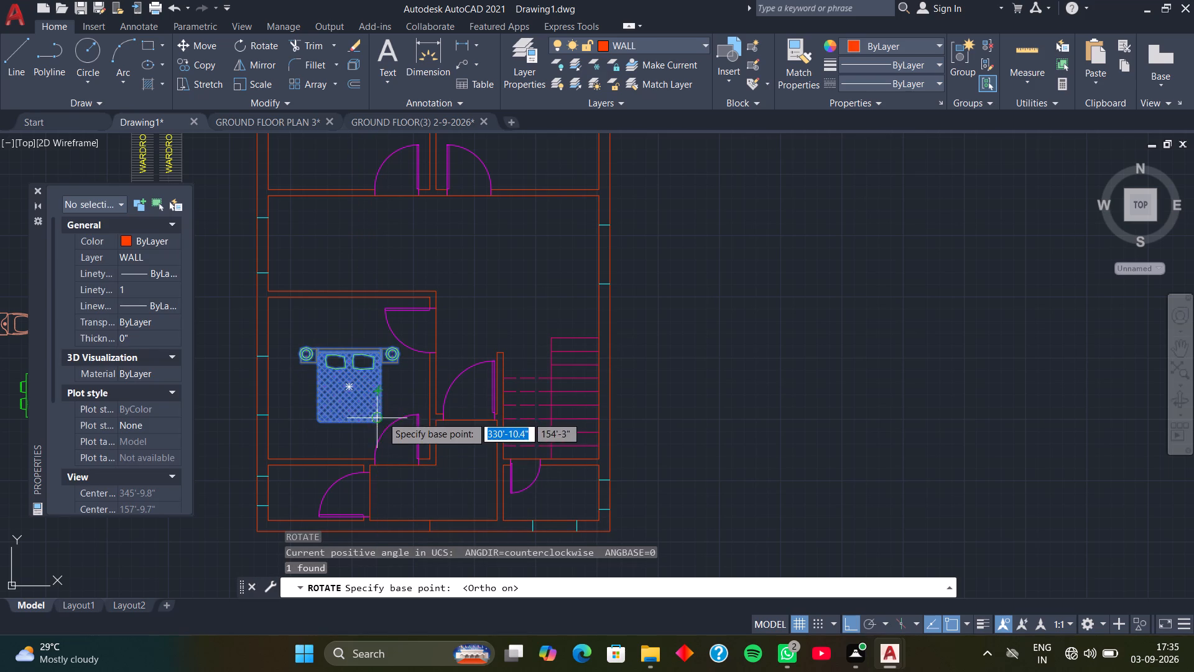
pyautogui.click(382, 416)
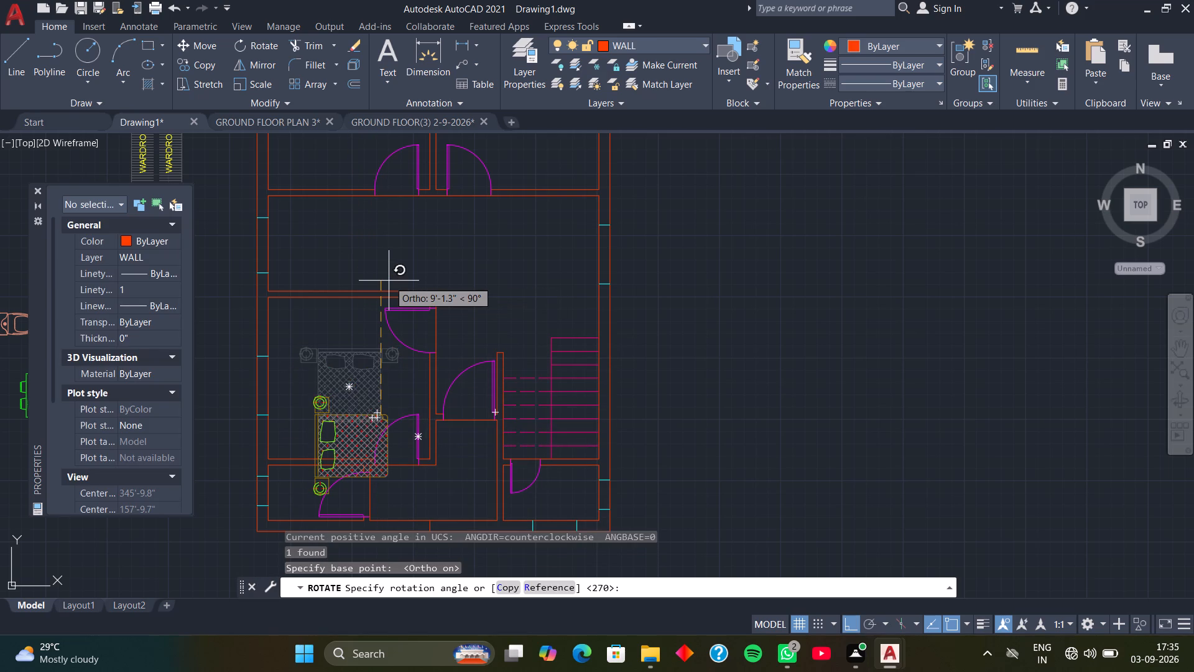
pyautogui.click(389, 281)
# With Ortho off, move the middle-left room's bed by its headboard midpoint against the room's left wall, beside the window.
pyautogui.click(377, 423)
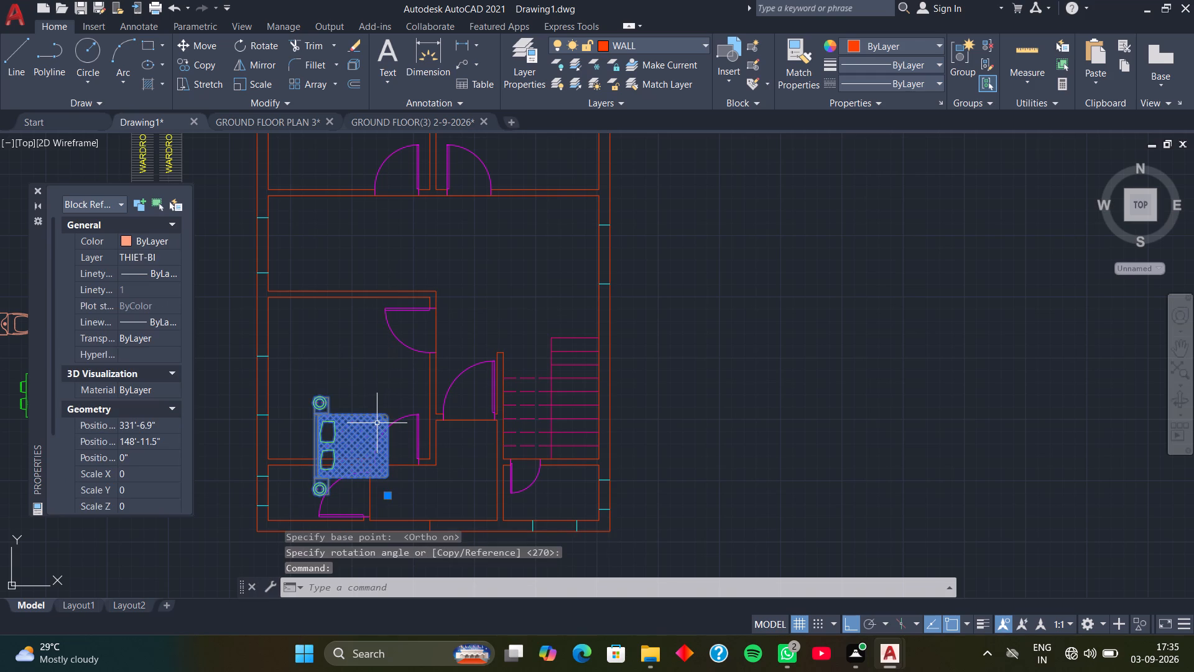
pyautogui.write('M')
pyautogui.press('space')
pyautogui.scroll(3, 349, 434)
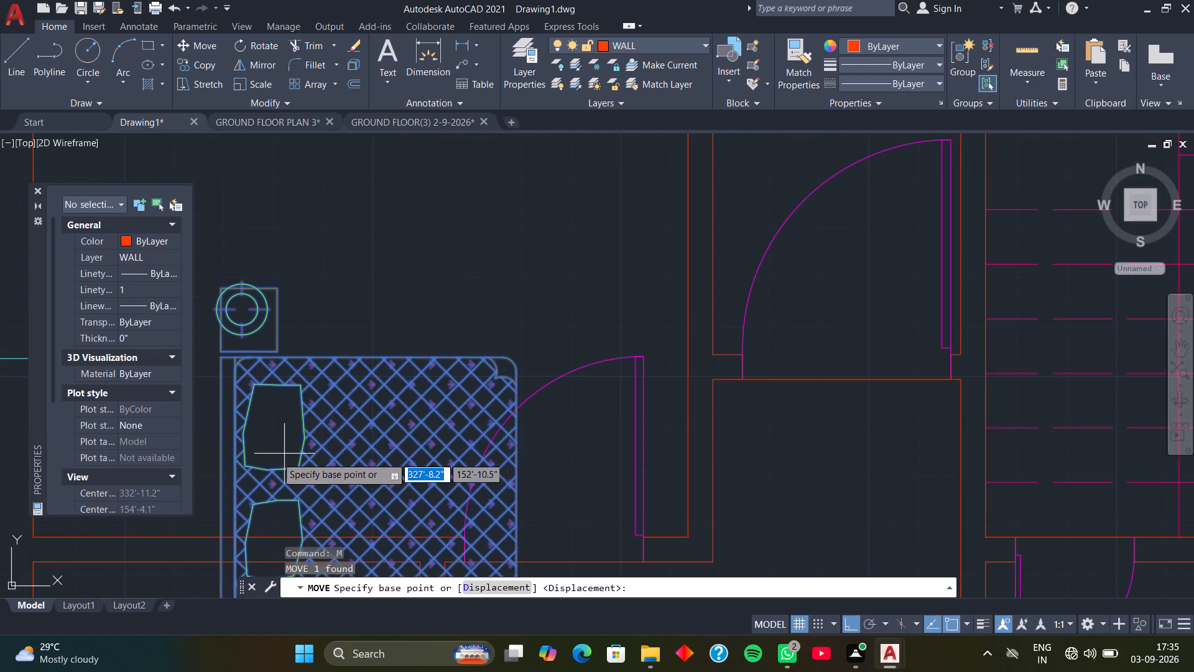
pyautogui.moveTo(275, 457); pyautogui.dragTo(660, 280, button='middle')
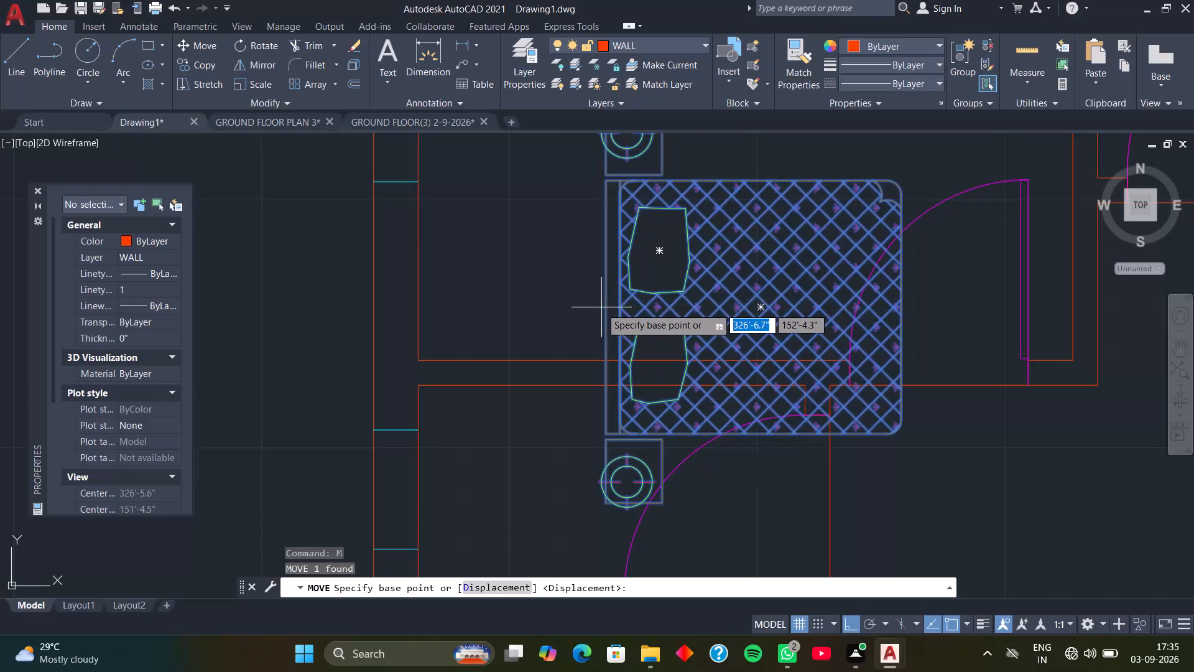
pyautogui.click(605, 307)
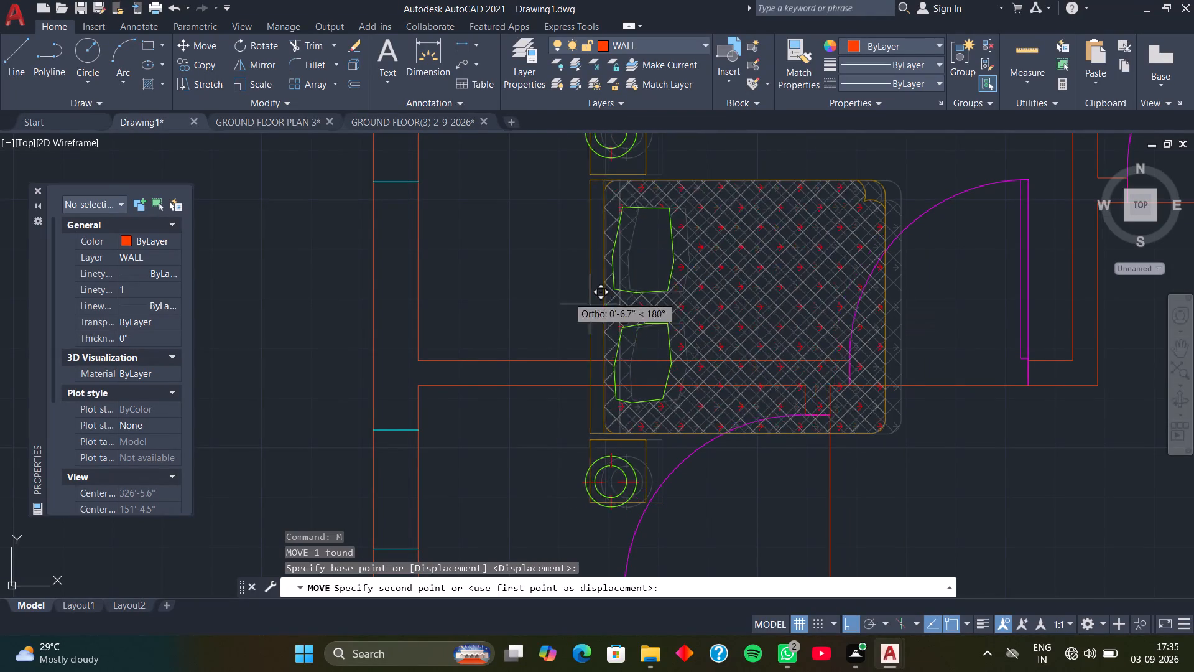
pyautogui.press('F8')
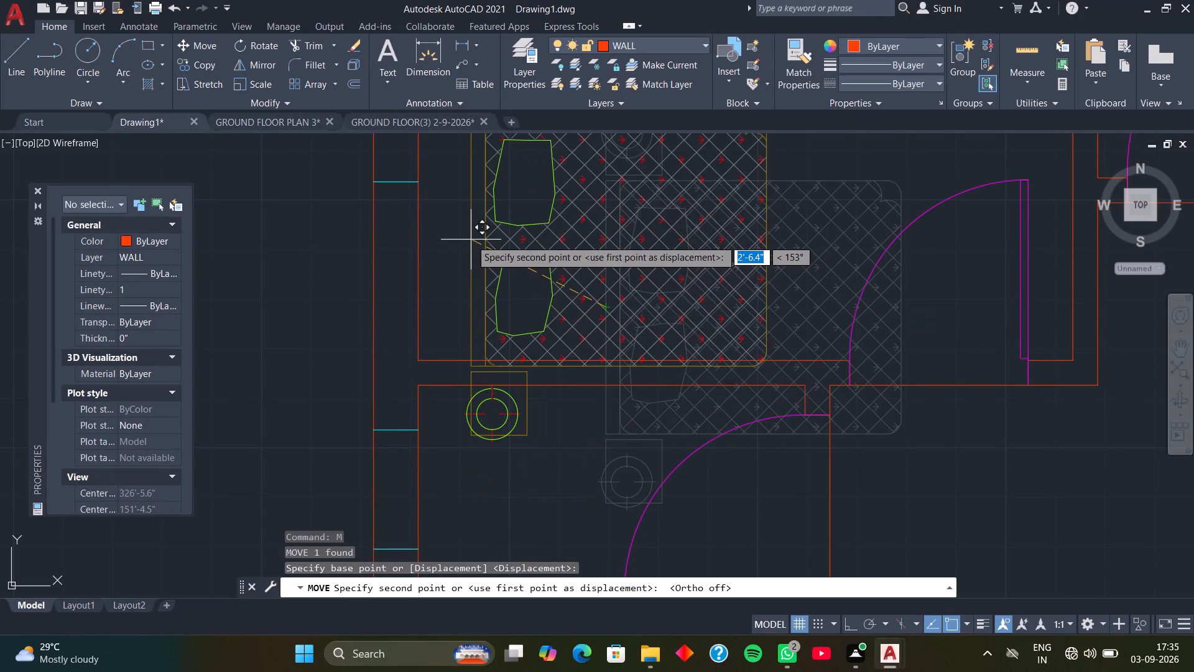
pyautogui.moveTo(471, 240); pyautogui.dragTo(574, 390, button='middle')
pyautogui.moveTo(524, 285); pyautogui.dragTo(558, 509, button='middle')
pyautogui.scroll(-1, 555, 471)
pyautogui.moveTo(555, 471); pyautogui.dragTo(544, 436, button='middle')
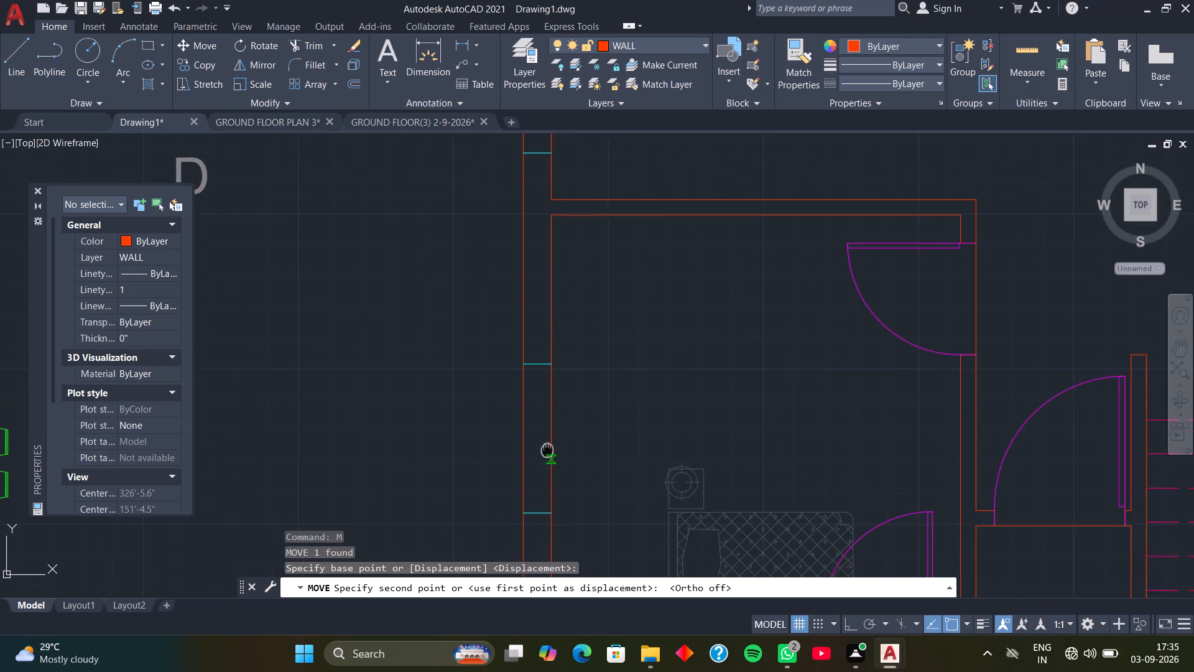
pyautogui.moveTo(544, 436); pyautogui.dragTo(538, 398, button='middle')
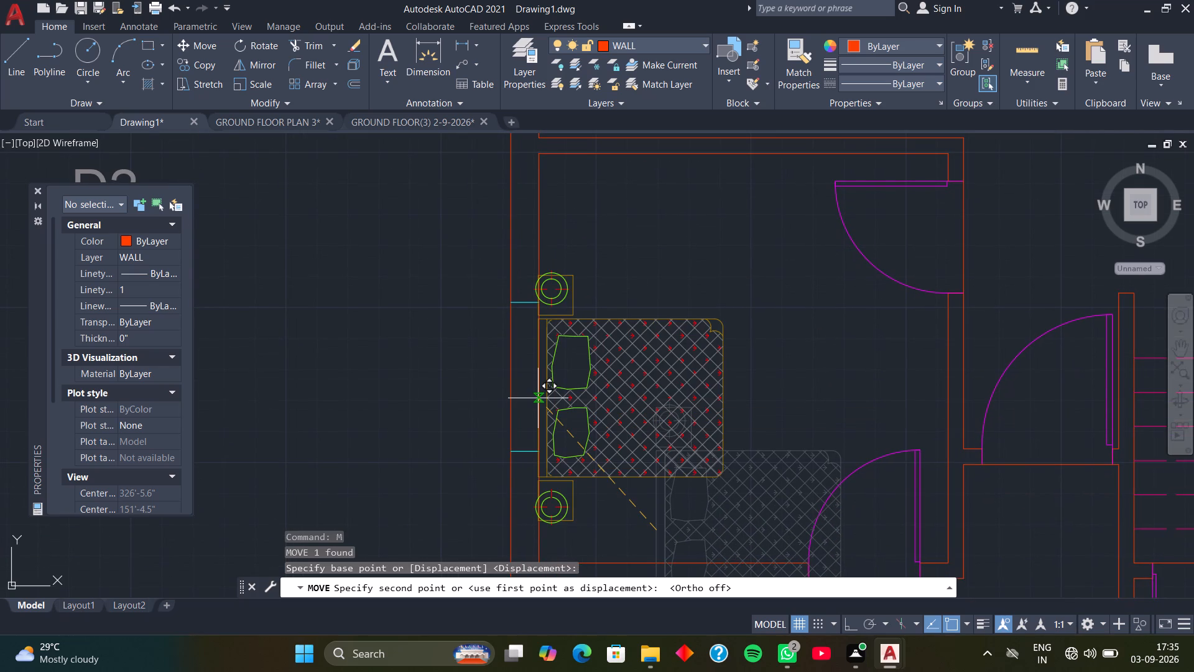
pyautogui.scroll(2, 538, 398)
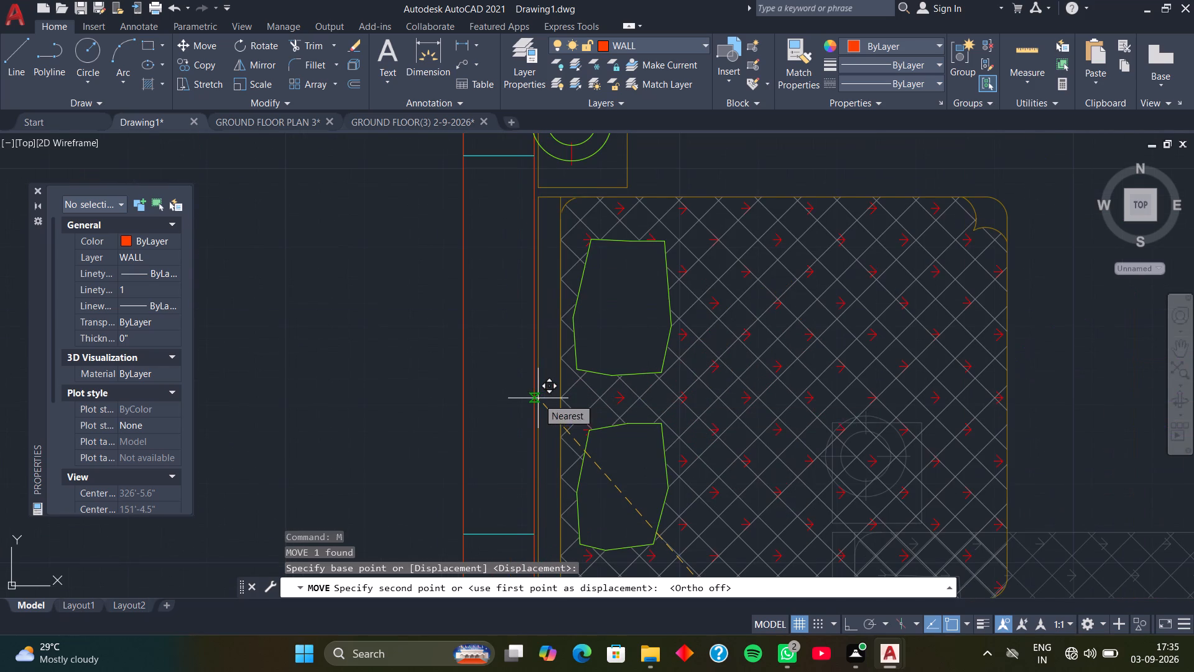
pyautogui.click(538, 398)
# Delete the 5" dimension above the two wardrobes outside the plan.
pyautogui.scroll(-3, 627, 381)
pyautogui.moveTo(672, 402); pyautogui.dragTo(620, 340, button='middle')
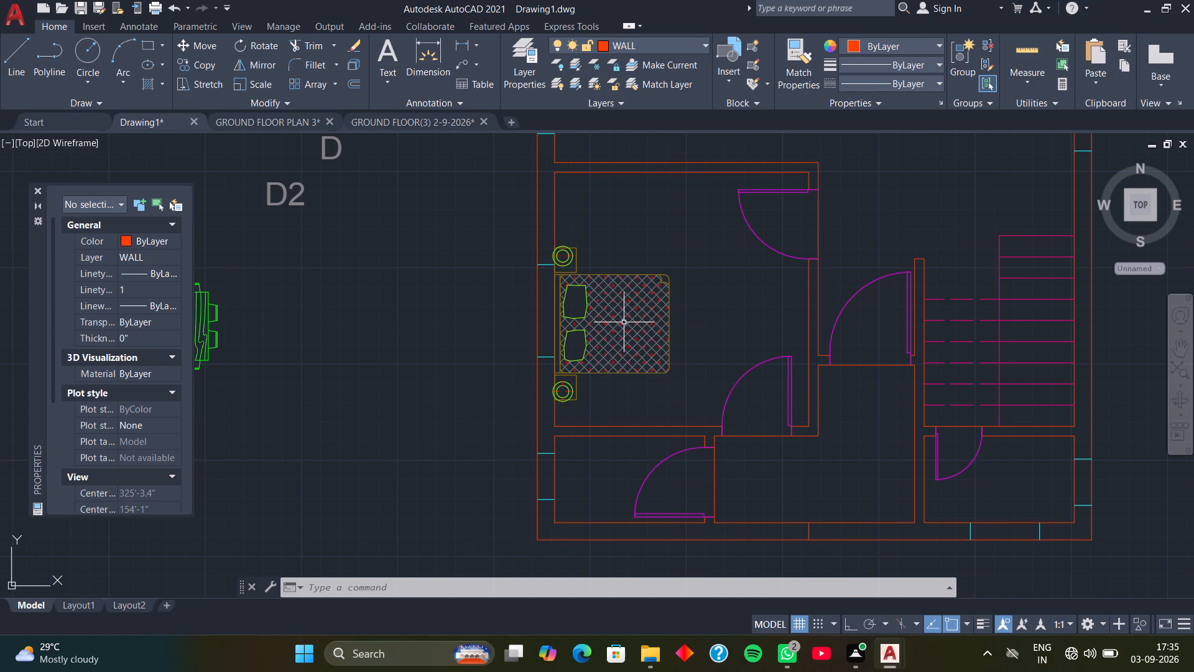
pyautogui.scroll(-3, 624, 323)
pyautogui.moveTo(578, 225); pyautogui.dragTo(601, 282, button='middle')
pyautogui.scroll(3, 601, 282)
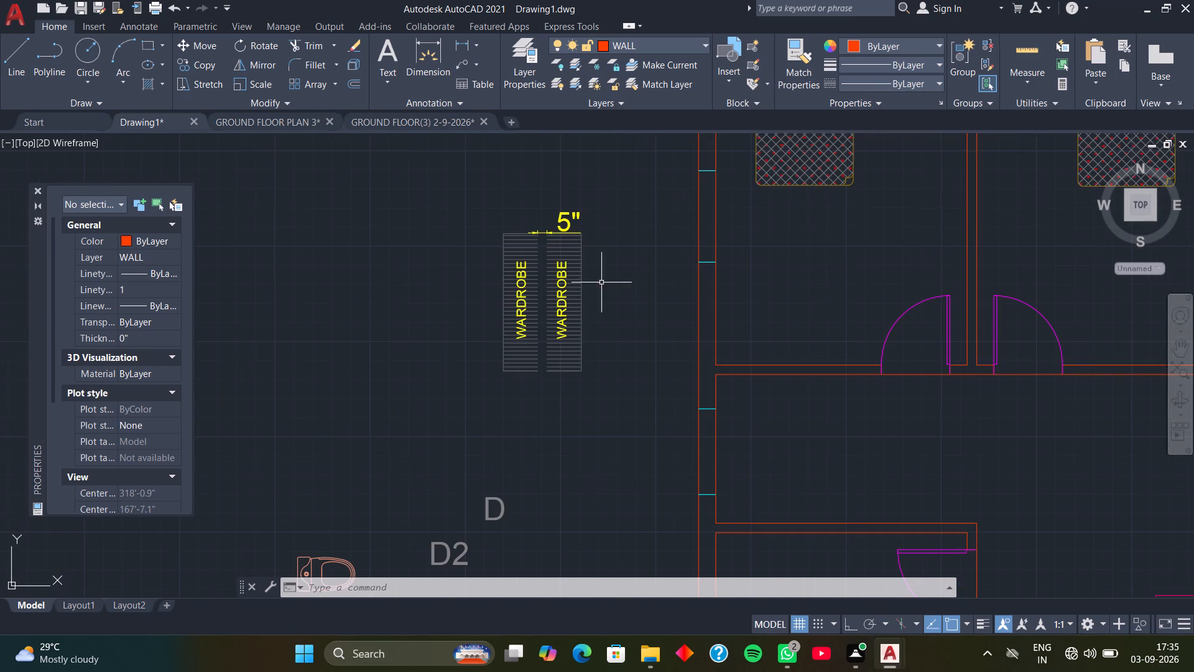
pyautogui.click(565, 217)
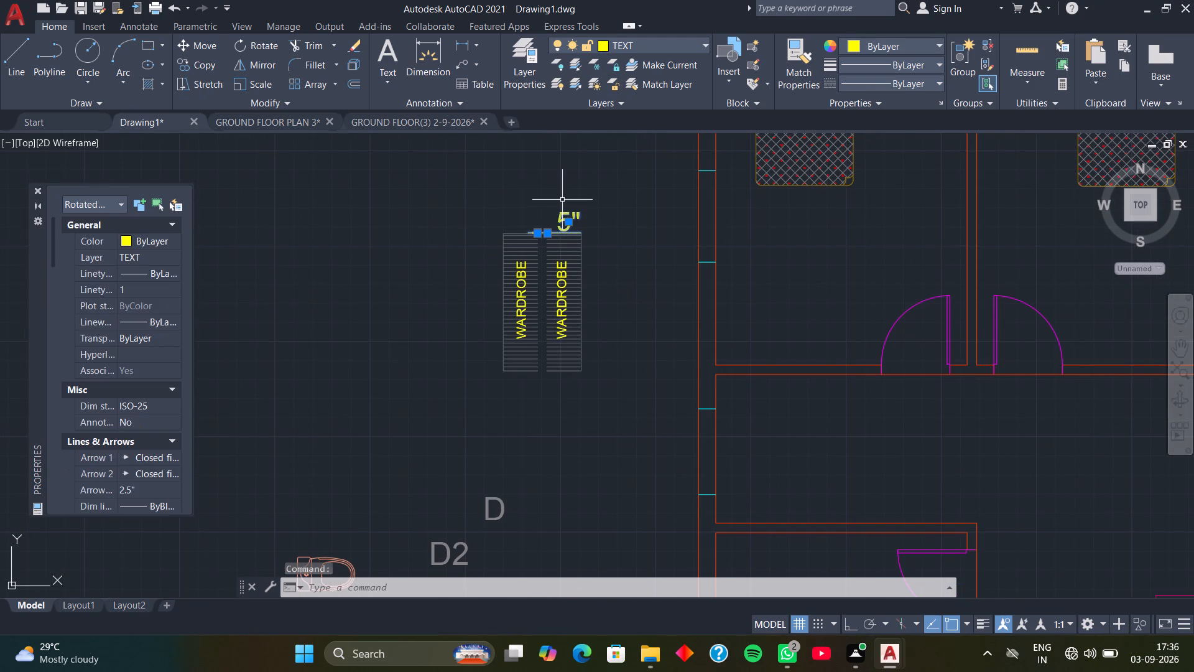
pyautogui.press('Delete')
# Move the left wardrobe with its label by its upper-right corner into the upper-right corner of the upper-left bedroom.
pyautogui.scroll(2, 547, 210)
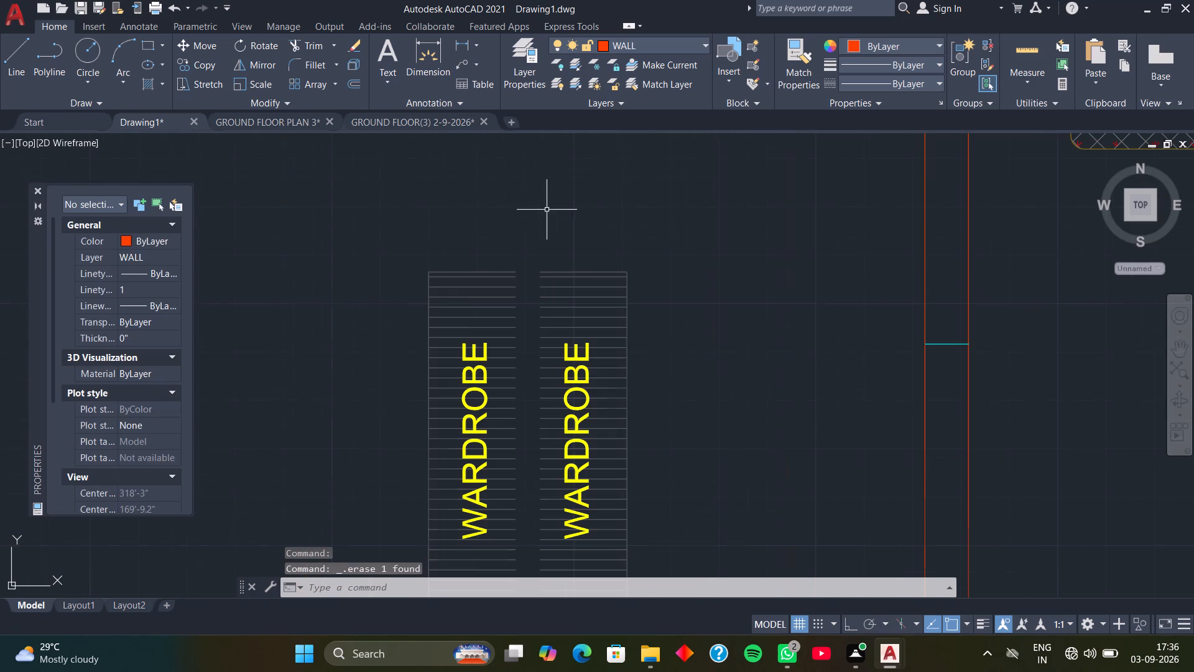
pyautogui.click(373, 242)
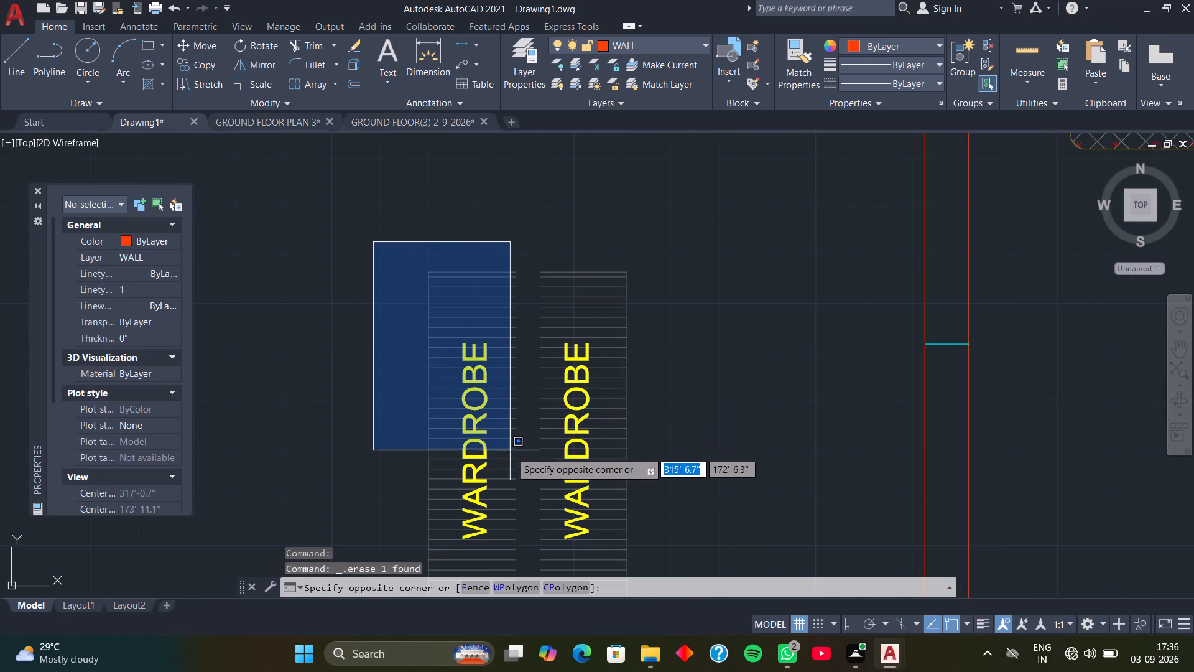
pyautogui.scroll(-2, 516, 498)
pyautogui.moveTo(516, 498); pyautogui.dragTo(445, 366, button='middle')
pyautogui.scroll(2, 445, 387)
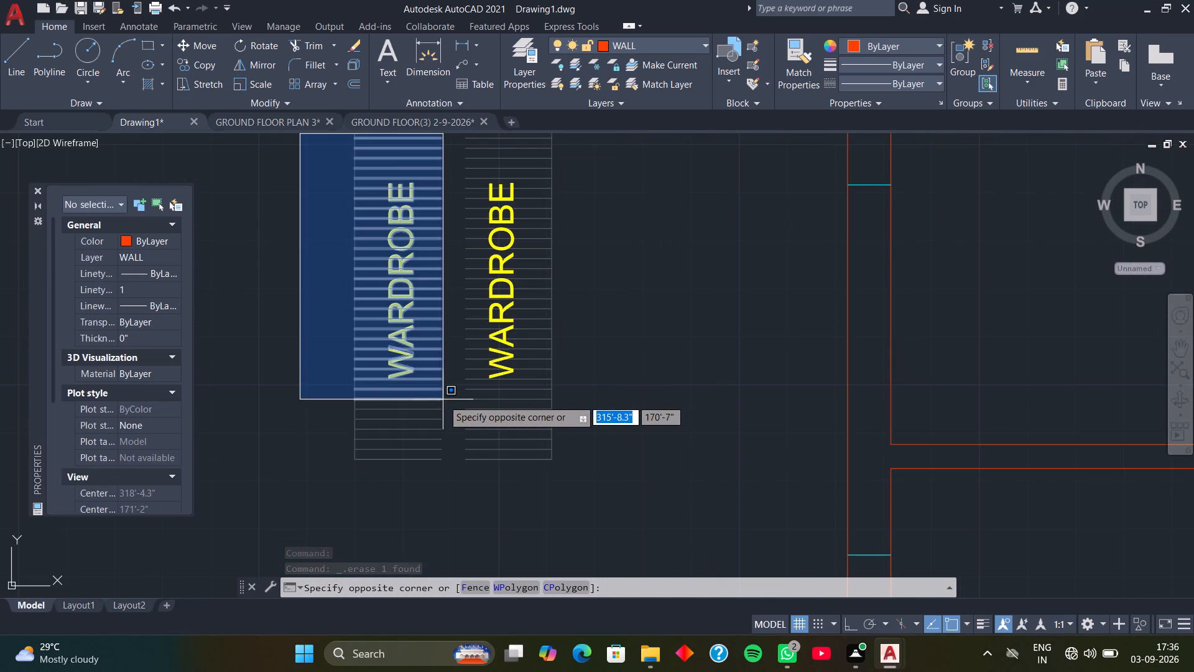
pyautogui.moveTo(451, 491); pyautogui.dragTo(484, 561, button='middle')
pyautogui.click(487, 556)
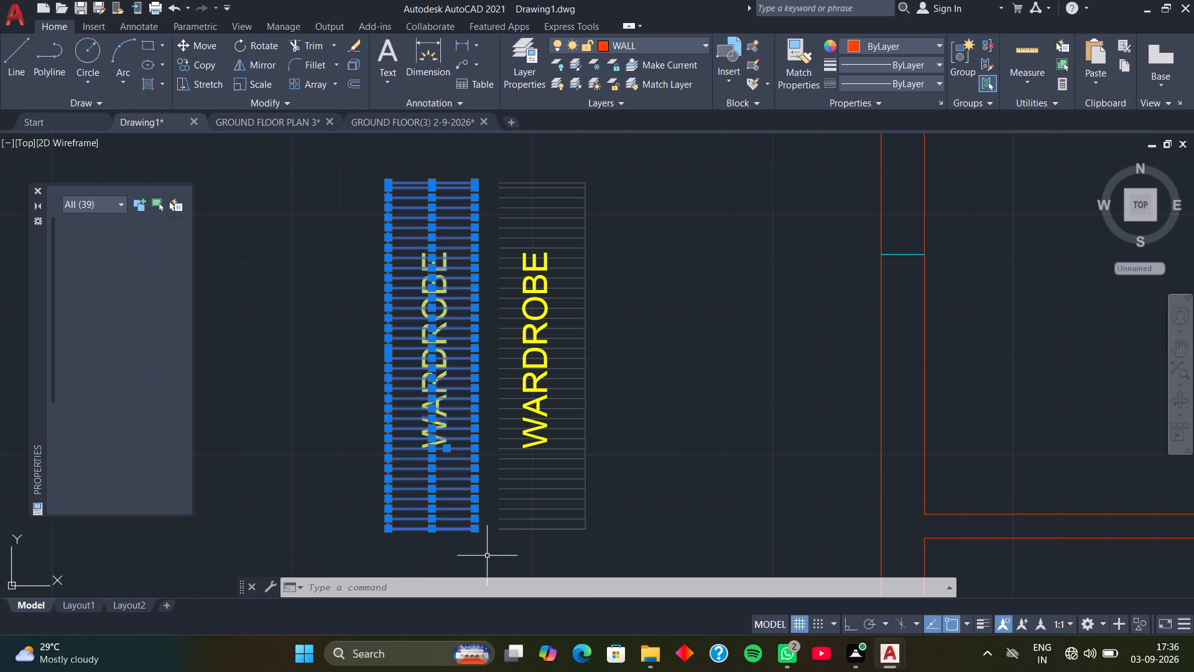
pyautogui.press('m')
pyautogui.press('space')
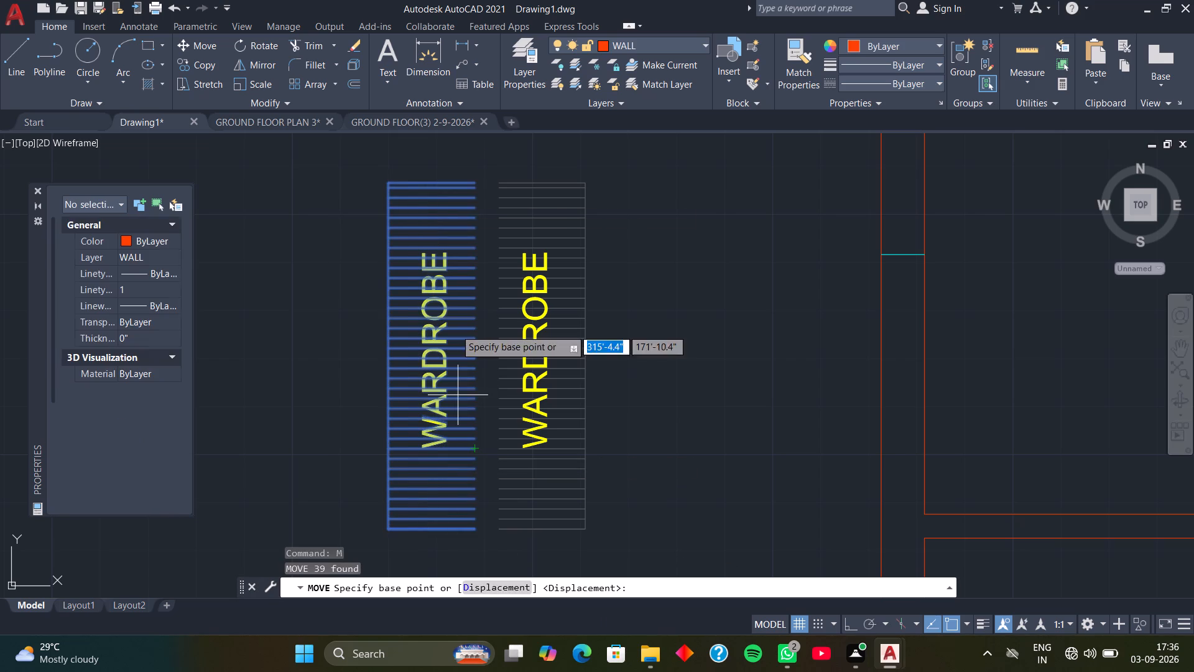
pyautogui.click(473, 179)
pyautogui.scroll(-2, 644, 200)
pyautogui.moveTo(644, 200); pyautogui.dragTo(599, 240, button='middle')
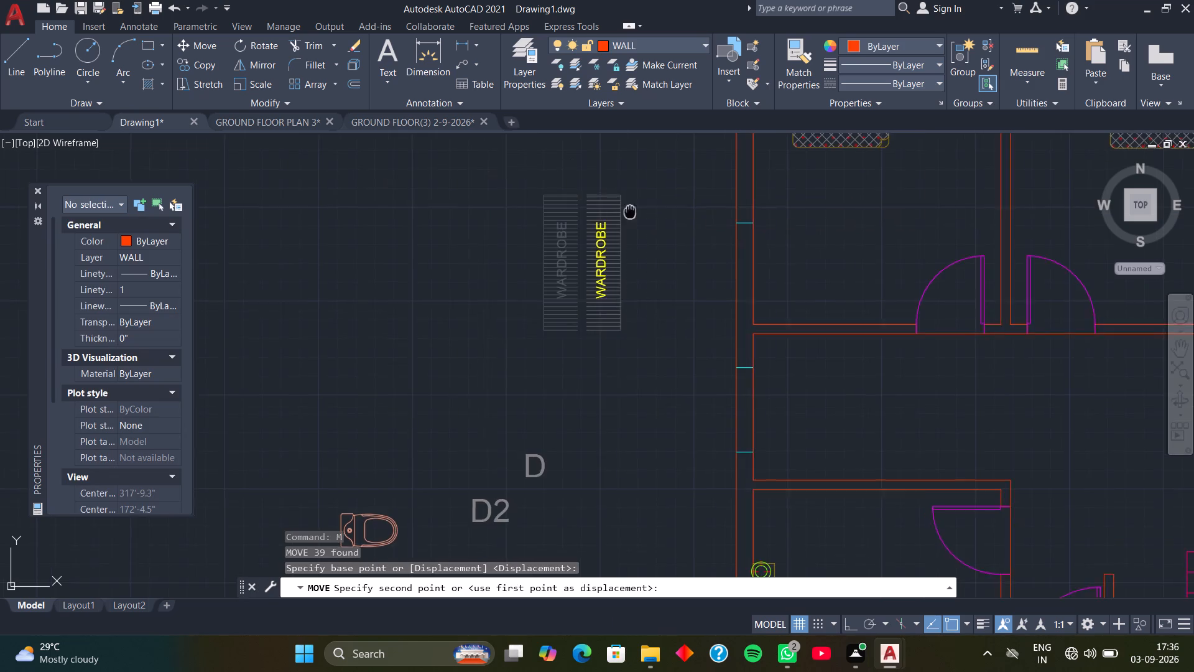
pyautogui.moveTo(599, 240); pyautogui.dragTo(329, 455, button='middle')
pyautogui.scroll(2, 673, 327)
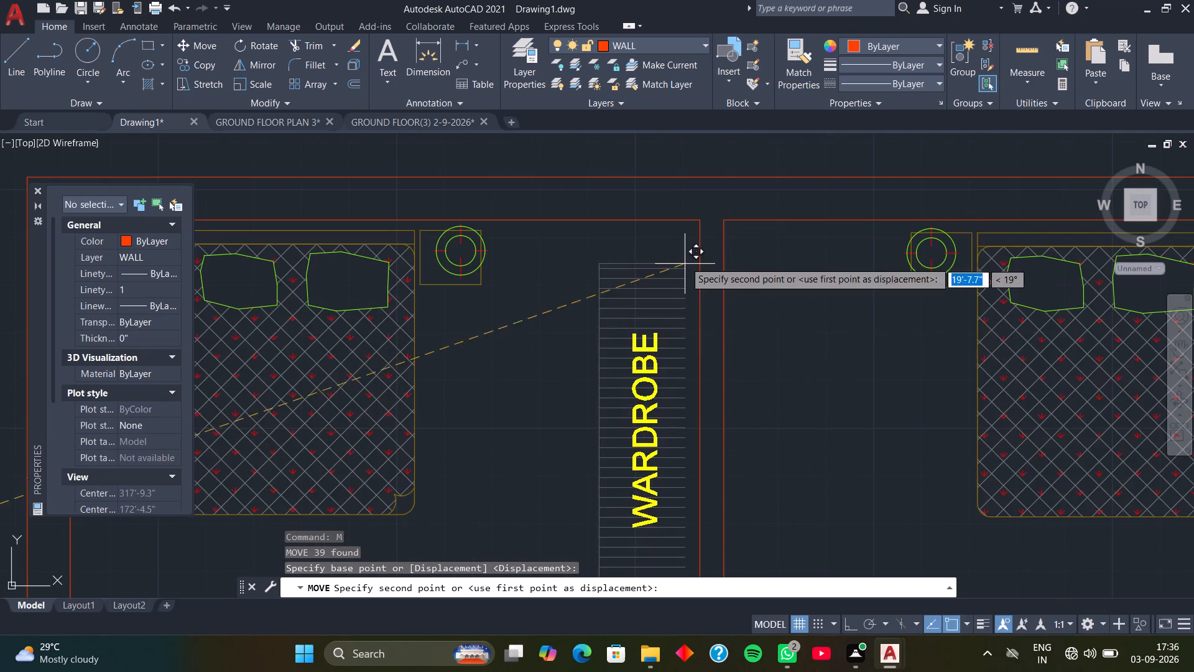
pyautogui.moveTo(685, 261); pyautogui.dragTo(656, 307, button='middle')
pyautogui.scroll(1, 666, 286)
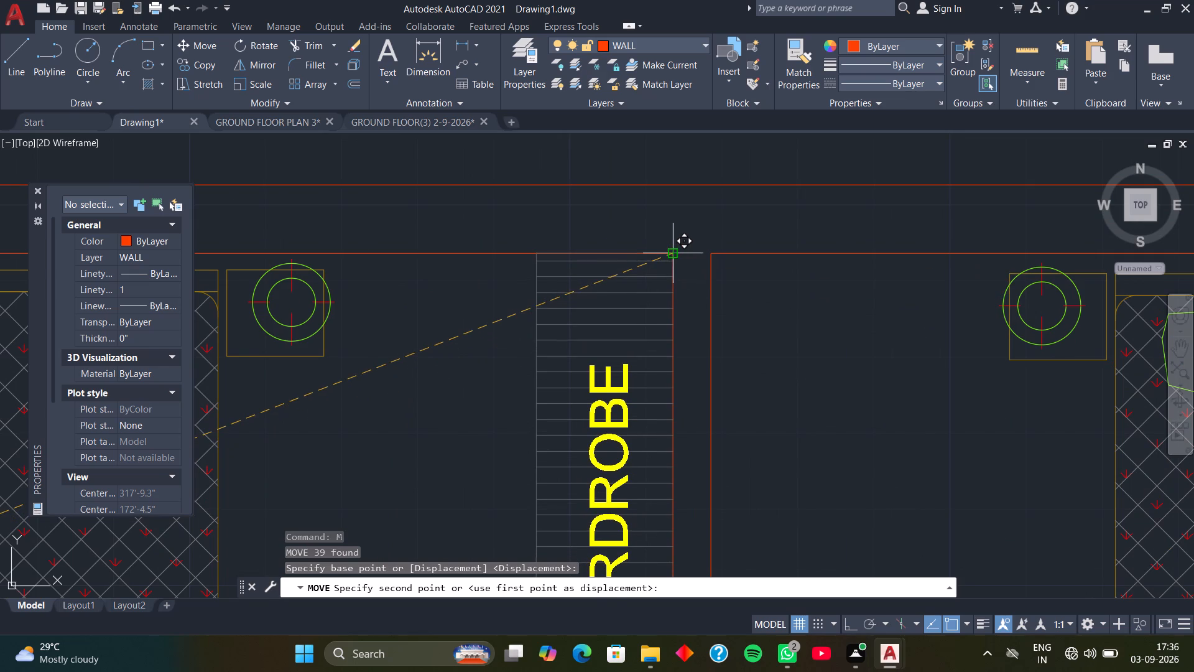
pyautogui.click(670, 254)
# Move the remaining wardrobe with its label by its upper-left corner into the upper-left corner of the upper-right bedroom.
pyautogui.scroll(-3, 636, 290)
pyautogui.moveTo(601, 345); pyautogui.dragTo(724, 307, button='middle')
pyautogui.moveTo(323, 454); pyautogui.dragTo(416, 298, button='middle')
pyautogui.click(410, 232)
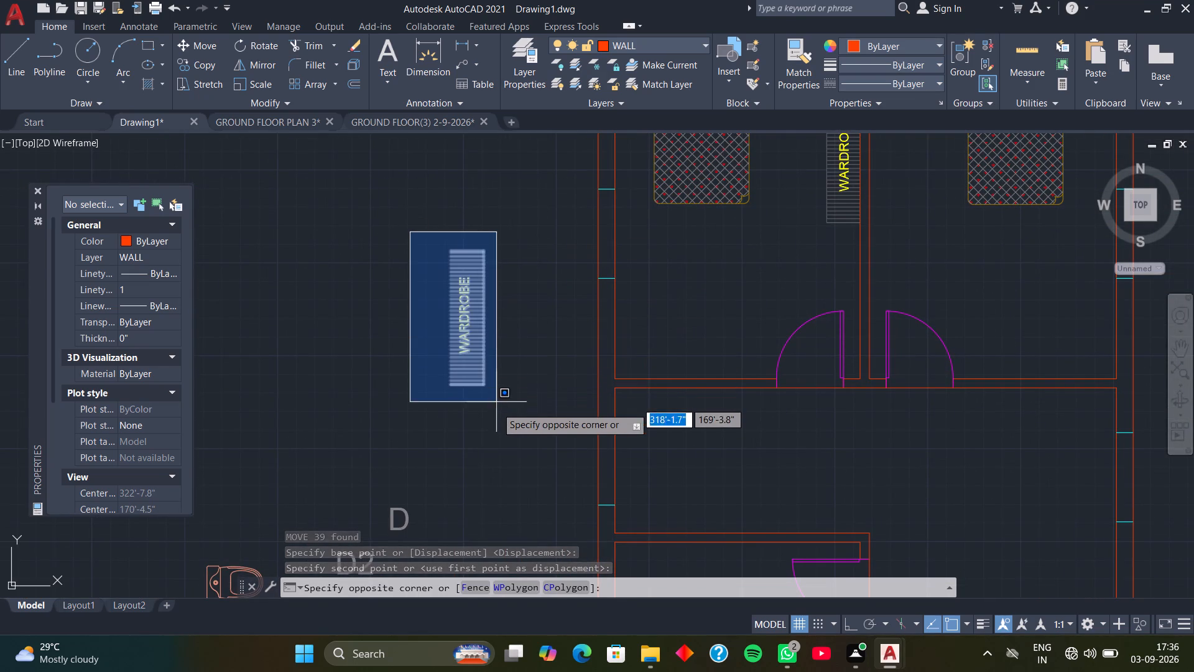
pyautogui.click(497, 419)
pyautogui.write('M')
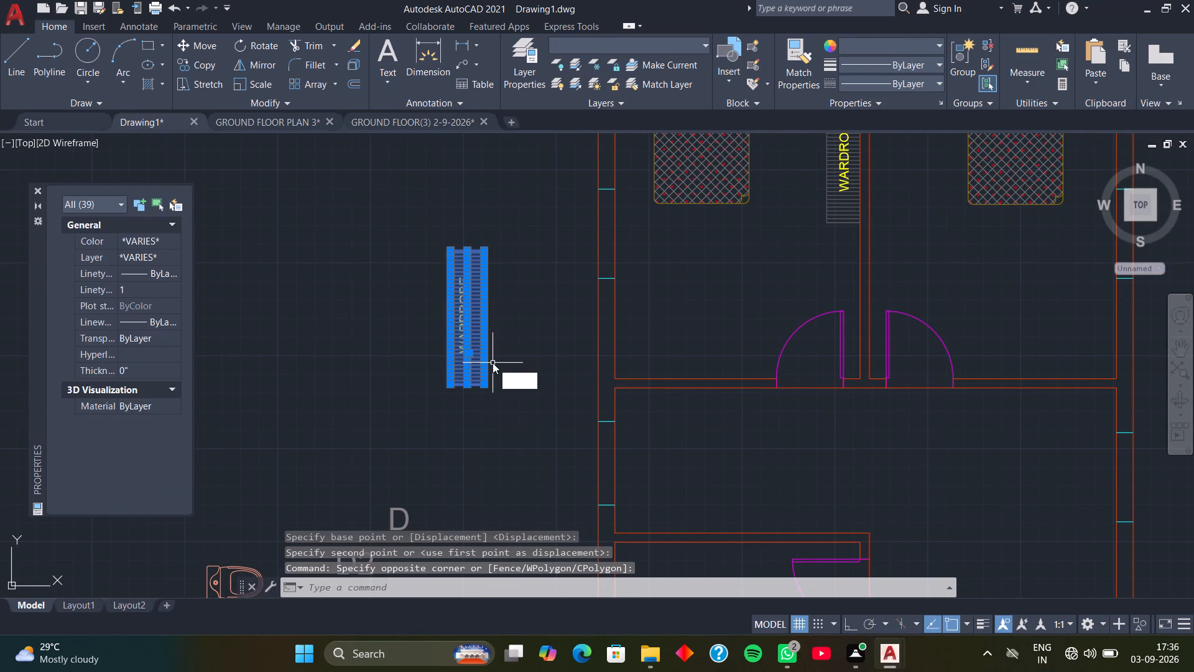
pyautogui.press('space')
pyautogui.scroll(1, 427, 240)
pyautogui.scroll(2, 449, 286)
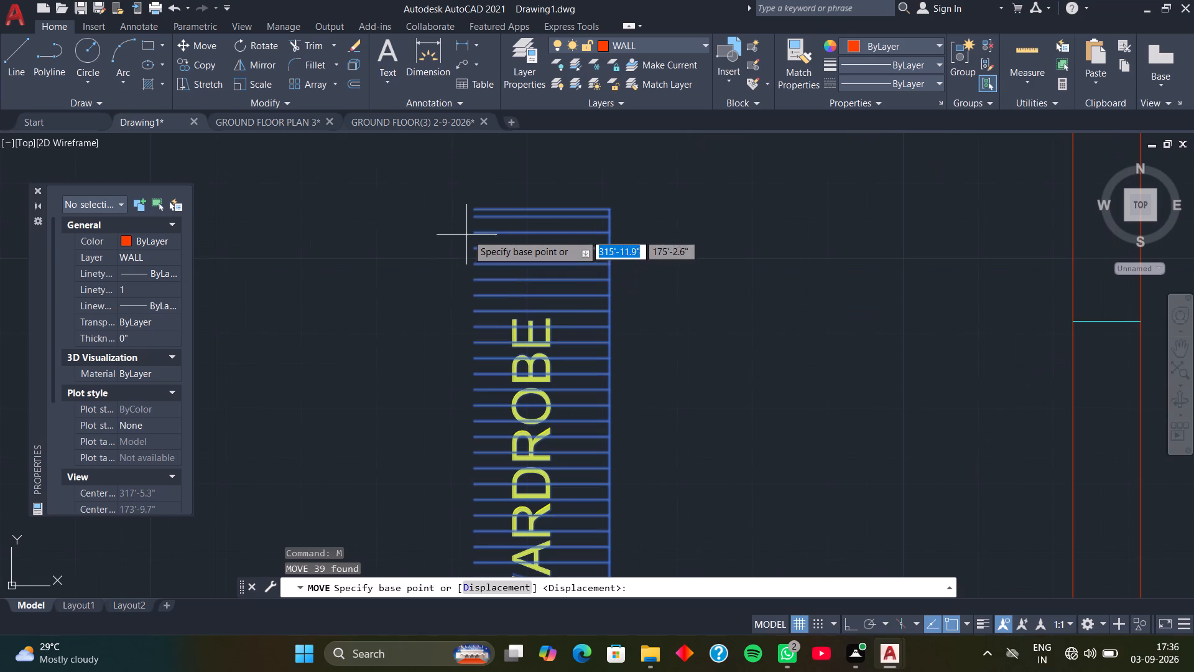
pyautogui.click(476, 208)
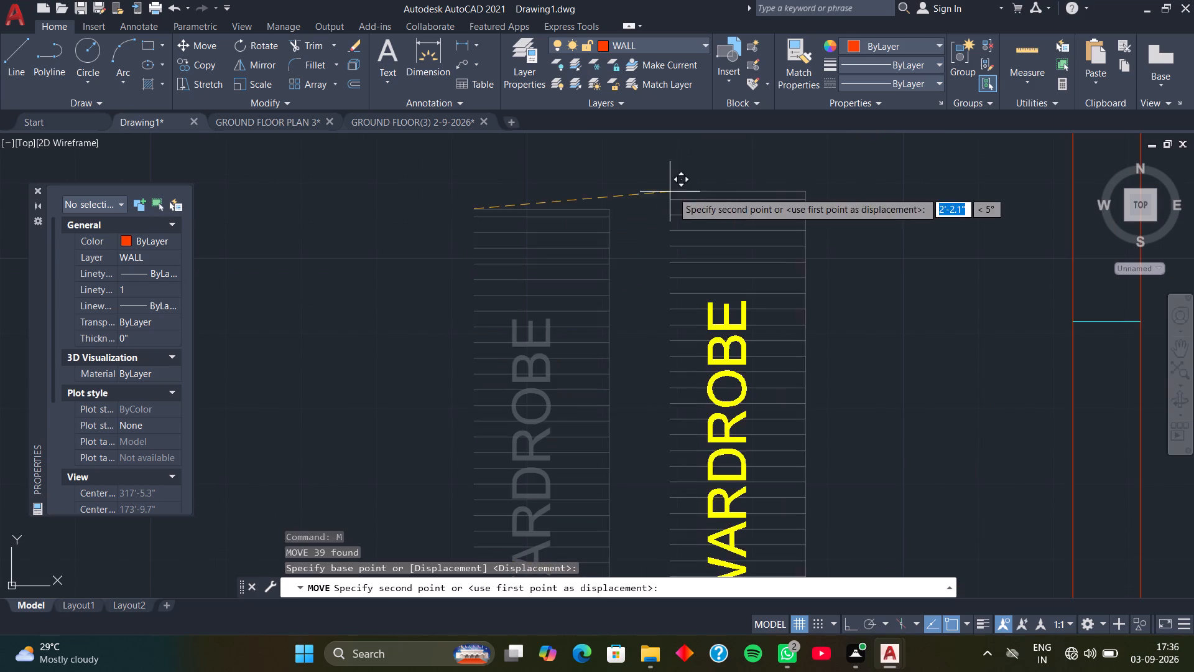
pyautogui.scroll(-2, 720, 202)
pyautogui.moveTo(720, 202); pyautogui.dragTo(230, 465, button='middle')
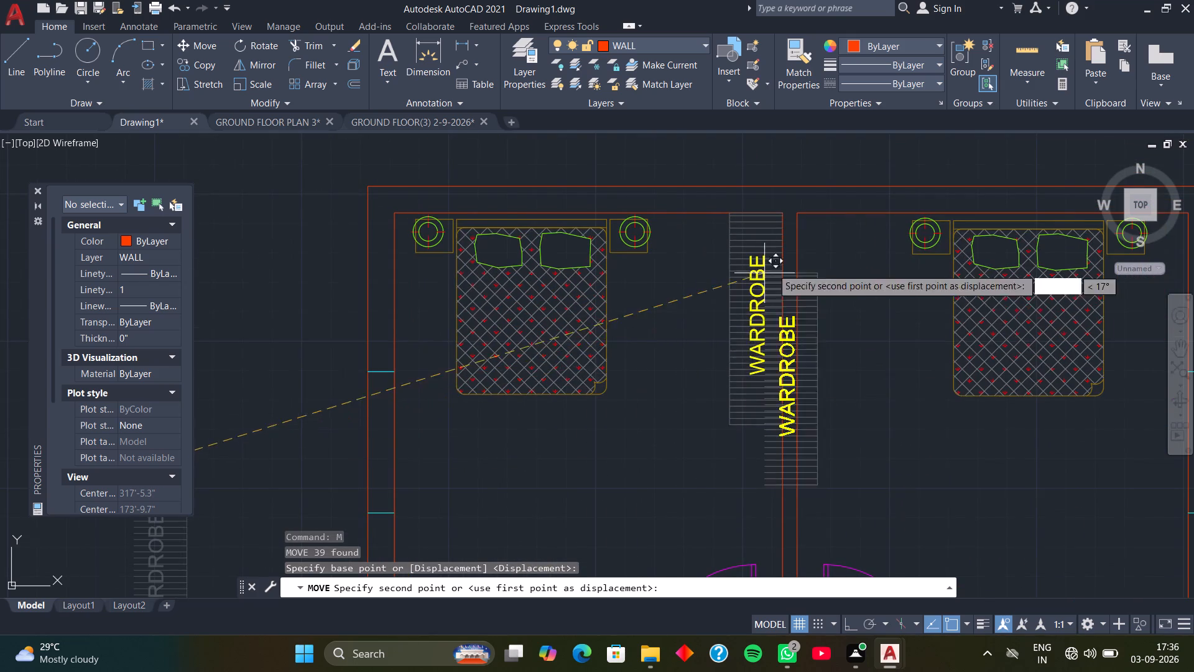
pyautogui.moveTo(772, 268); pyautogui.dragTo(621, 397, button='middle')
pyautogui.scroll(2, 637, 367)
pyautogui.scroll(1, 654, 305)
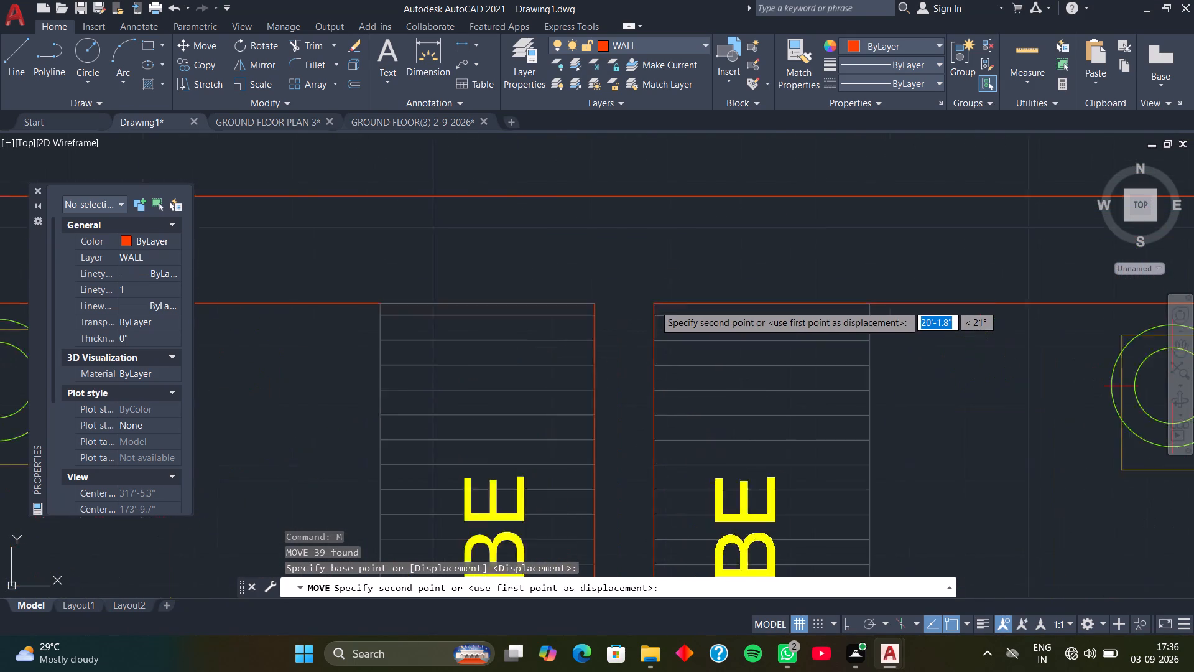
pyautogui.scroll(1, 654, 305)
pyautogui.click(654, 305)
# Move the green dining table block from outside the plan into the central hall, near the right wall above the stairs.
pyautogui.scroll(-6, 658, 306)
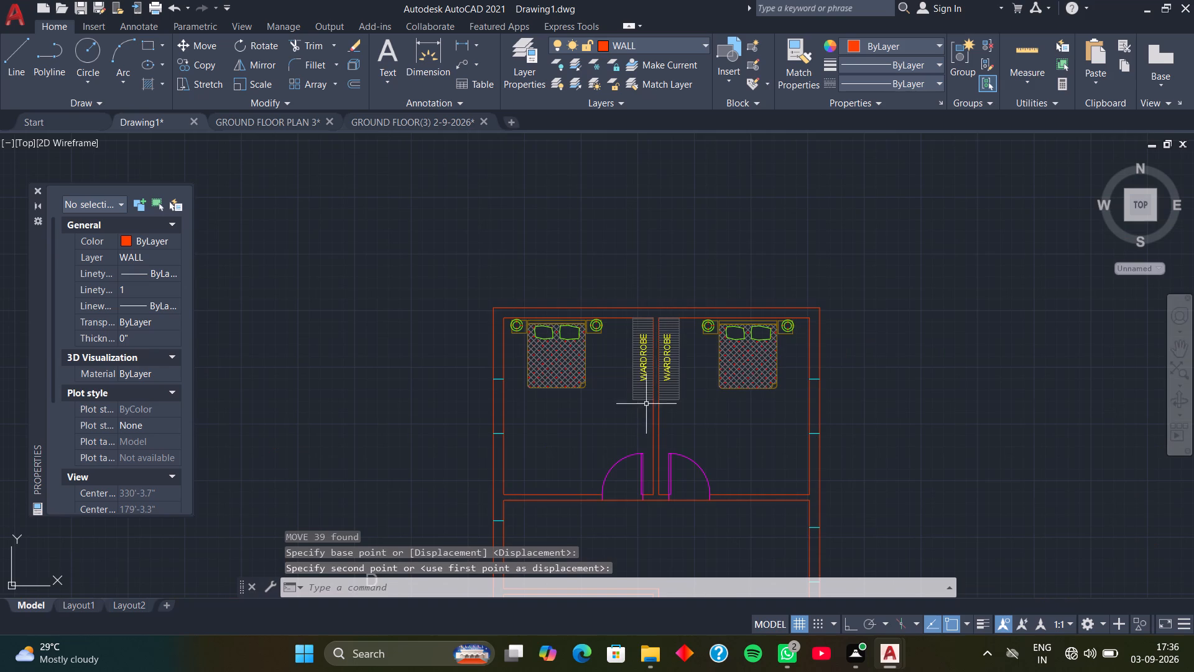
pyautogui.moveTo(645, 406); pyautogui.dragTo(616, 324, button='middle')
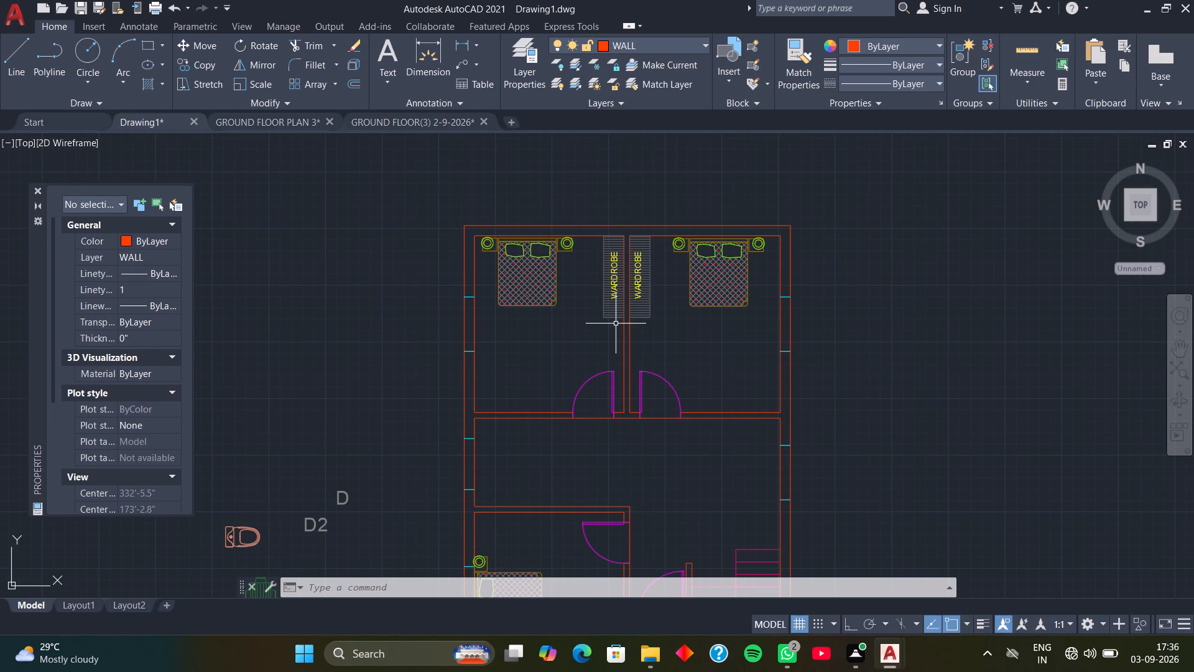
pyautogui.scroll(-2, 611, 325)
pyautogui.moveTo(622, 409); pyautogui.dragTo(674, 378, button='middle')
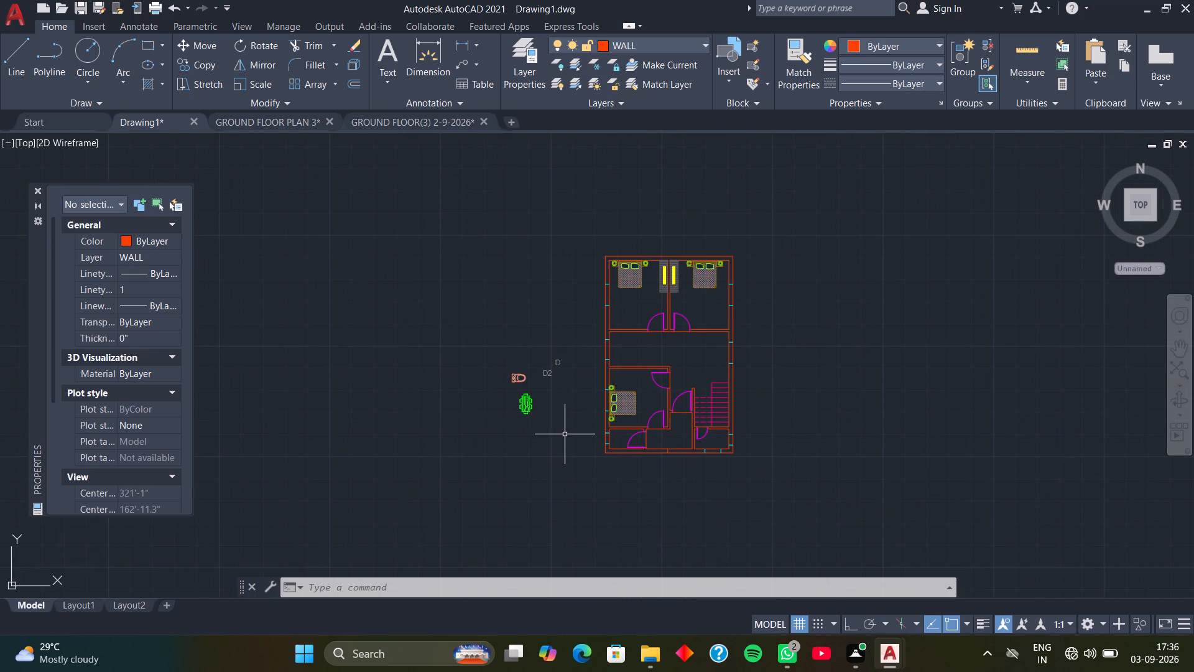
pyautogui.scroll(3, 519, 415)
pyautogui.click(535, 367)
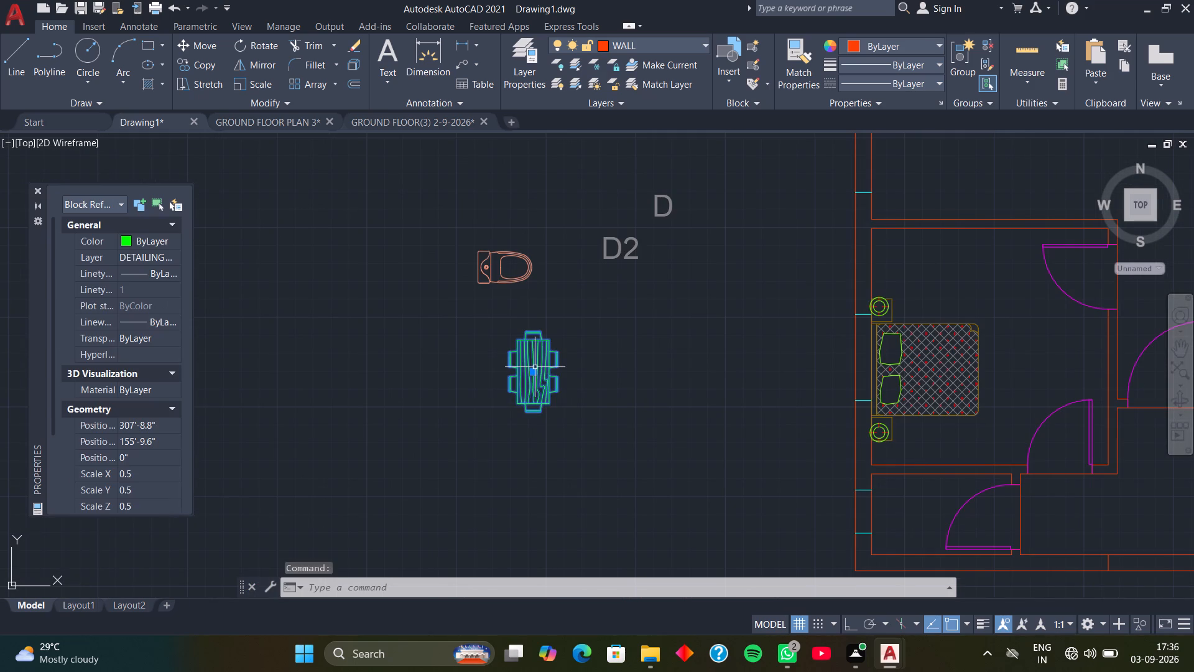
pyautogui.click(532, 375)
pyautogui.scroll(-2, 834, 273)
pyautogui.moveTo(822, 275); pyautogui.dragTo(576, 380, button='middle')
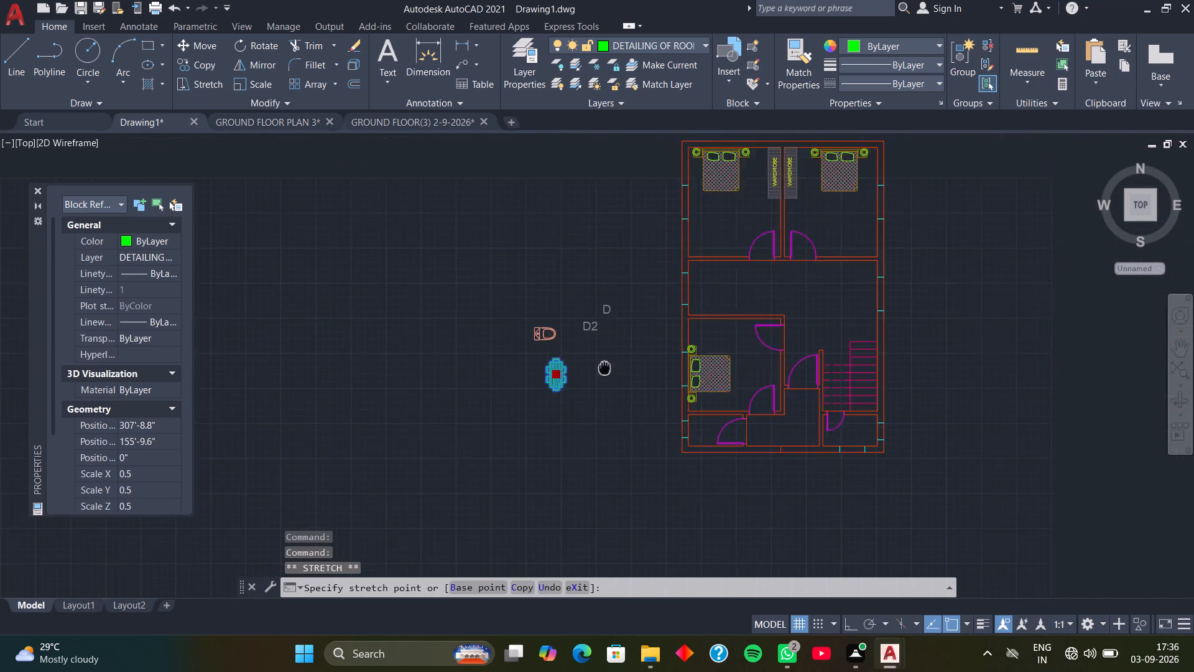
pyautogui.moveTo(576, 380); pyautogui.dragTo(494, 419, button='middle')
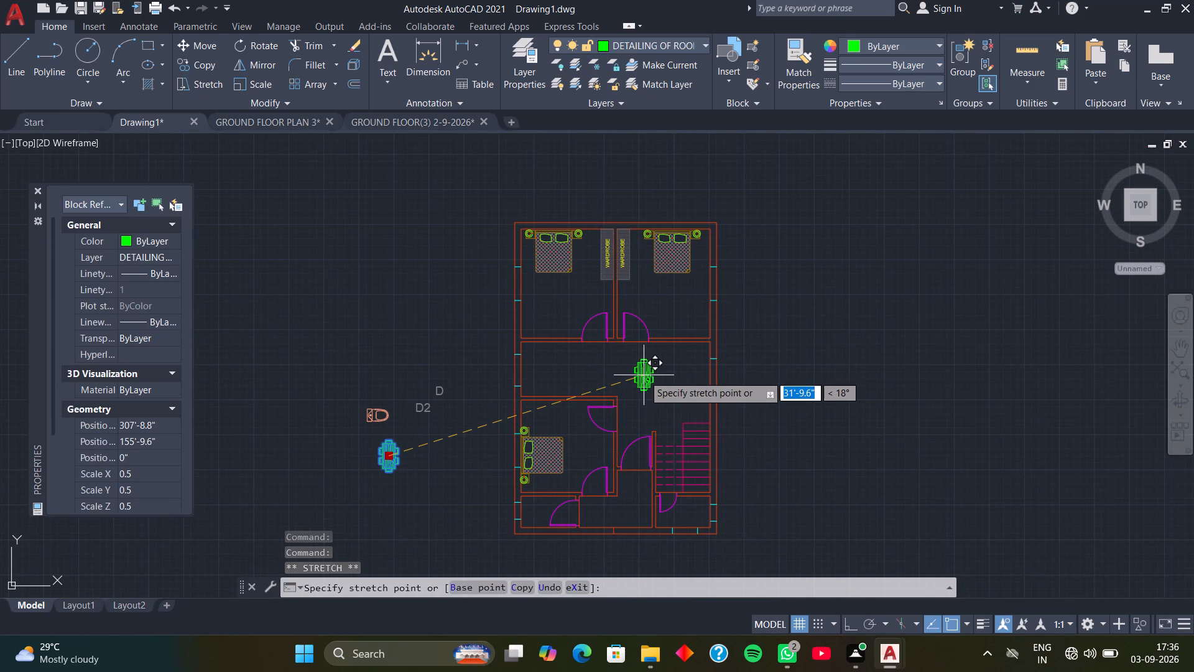
pyautogui.scroll(2, 644, 375)
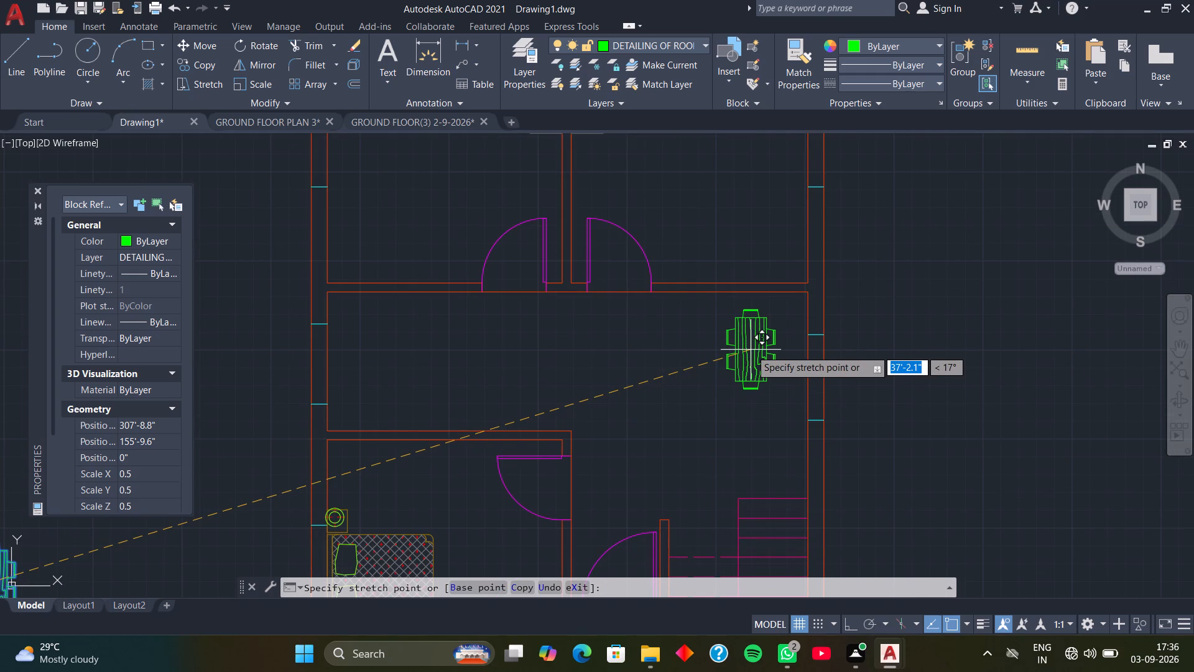
pyautogui.click(751, 350)
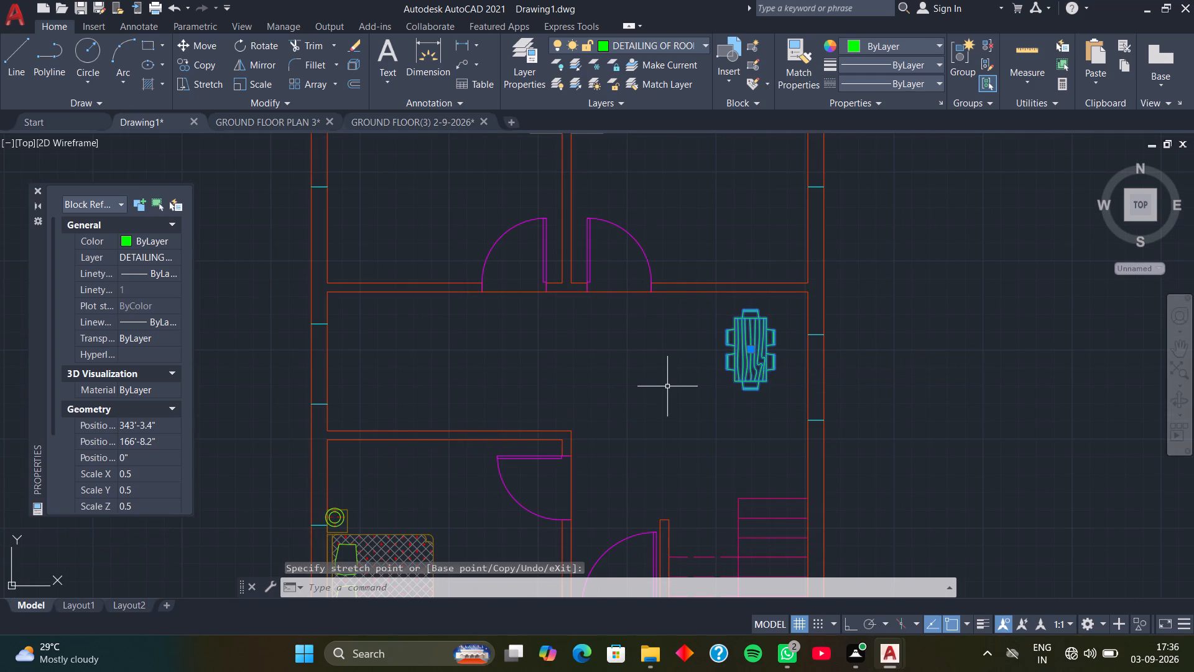
pyautogui.scroll(-1, 665, 387)
pyautogui.press('Escape')
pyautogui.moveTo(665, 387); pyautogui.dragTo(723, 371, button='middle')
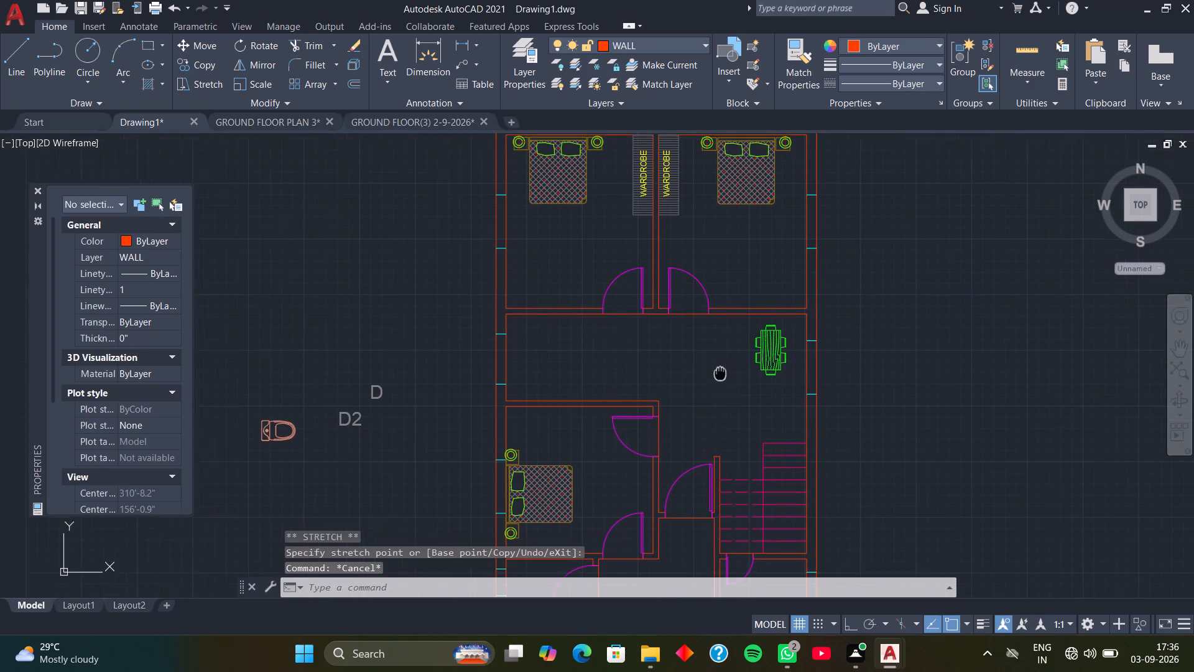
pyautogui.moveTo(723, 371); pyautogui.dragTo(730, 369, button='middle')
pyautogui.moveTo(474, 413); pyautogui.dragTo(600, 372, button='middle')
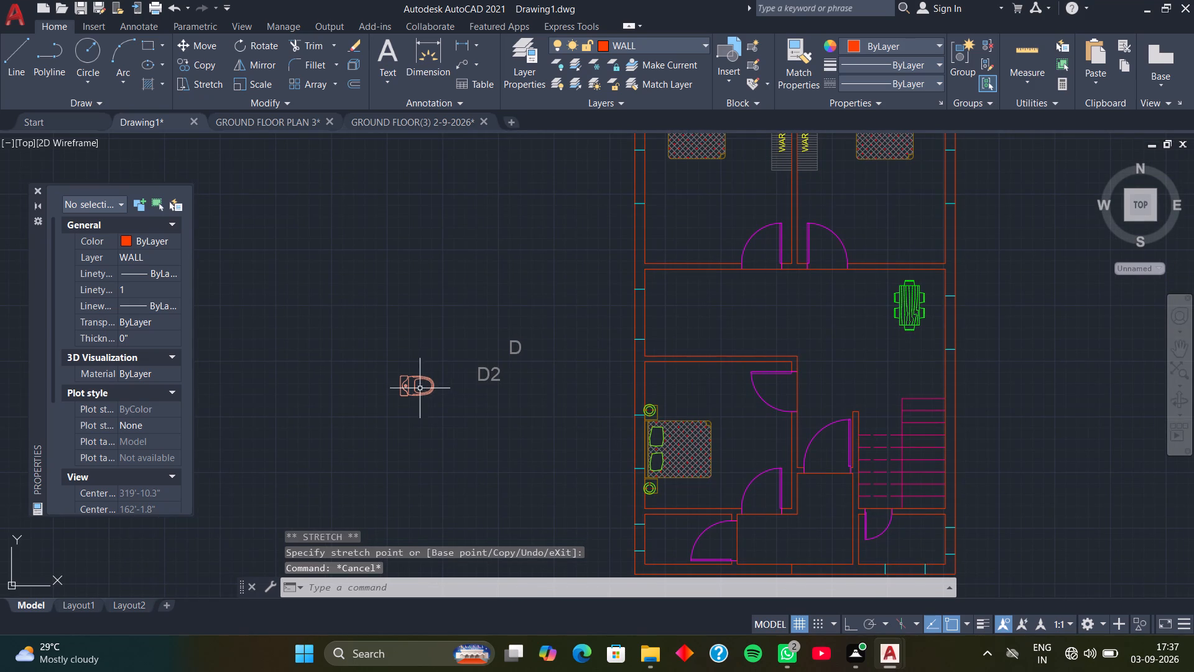
# Move the toilet fixture from outside the plan into the lower-left toilet room, about 1.9" off the left wall beside the window.
pyautogui.click(408, 388)
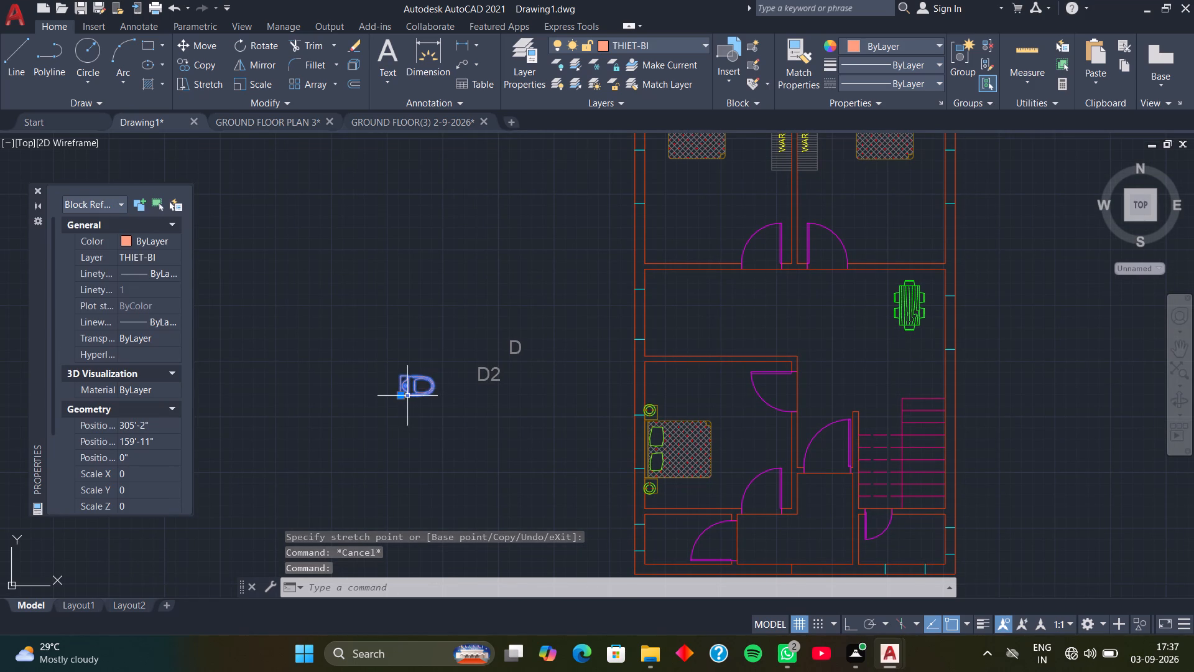
pyautogui.click(401, 396)
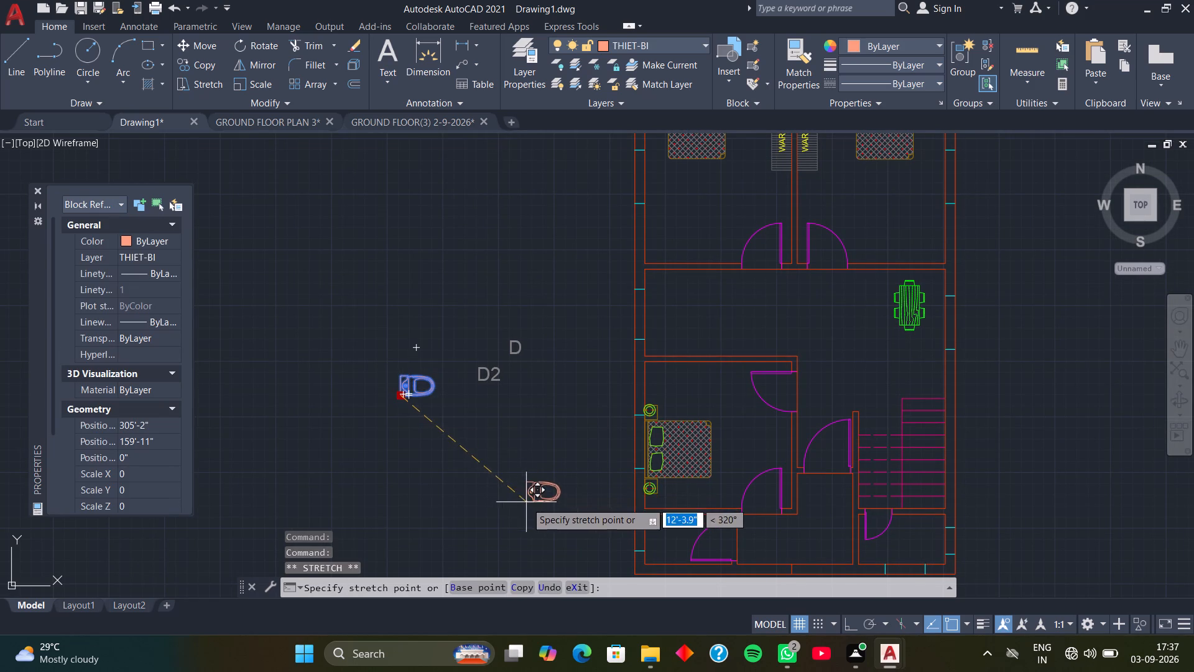
pyautogui.moveTo(526, 502); pyautogui.dragTo(432, 272, button='middle')
pyautogui.scroll(2, 523, 322)
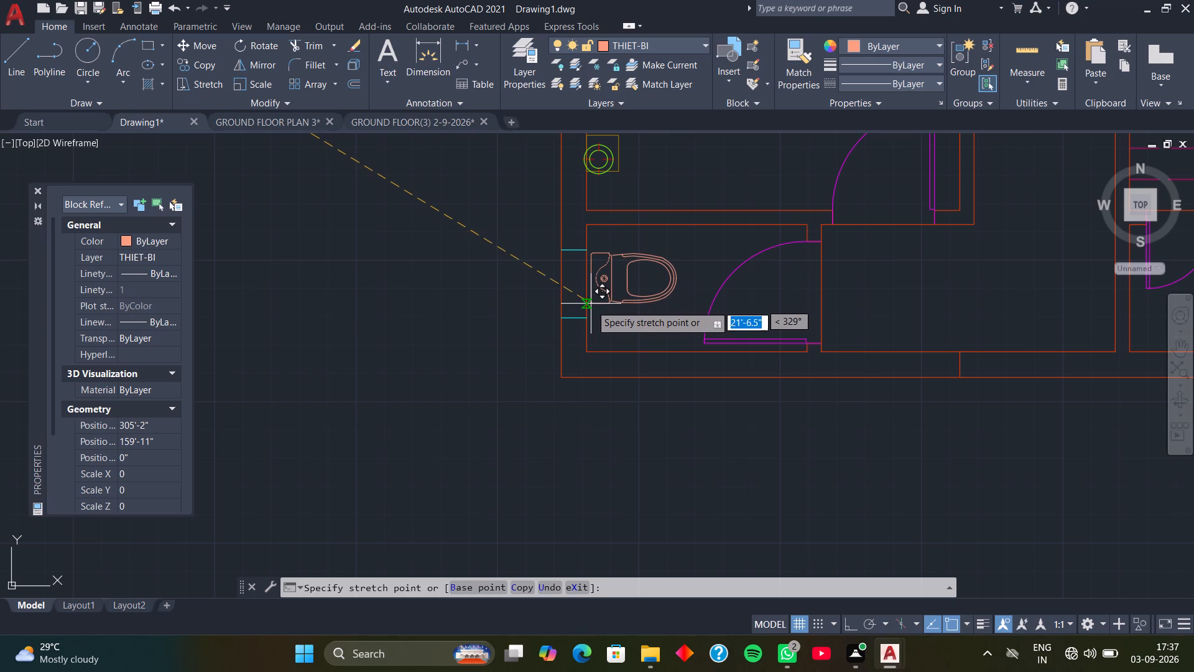
pyautogui.click(591, 305)
pyautogui.scroll(2, 609, 304)
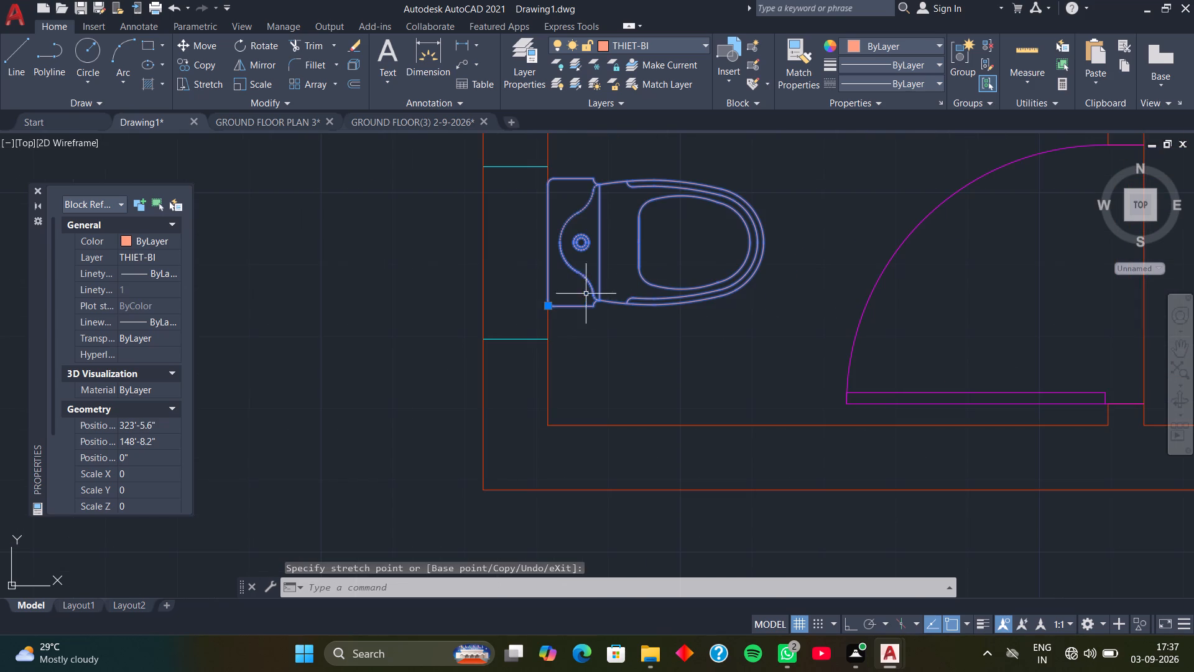
pyautogui.click(545, 310)
pyautogui.scroll(2, 559, 311)
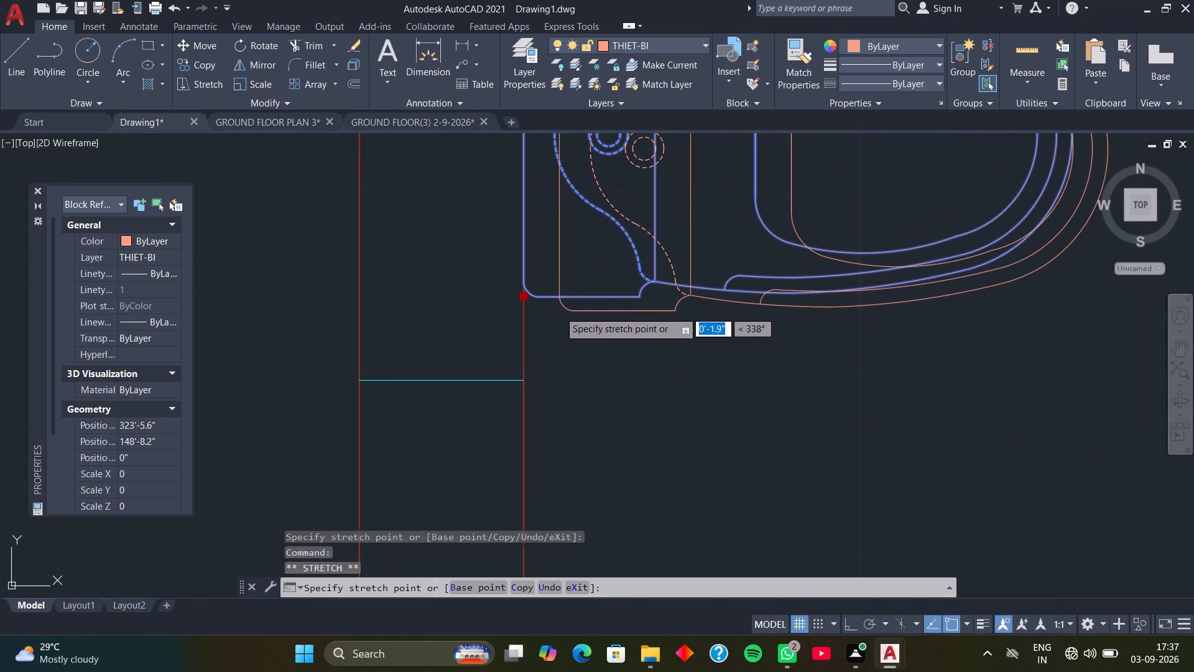
pyautogui.click(560, 303)
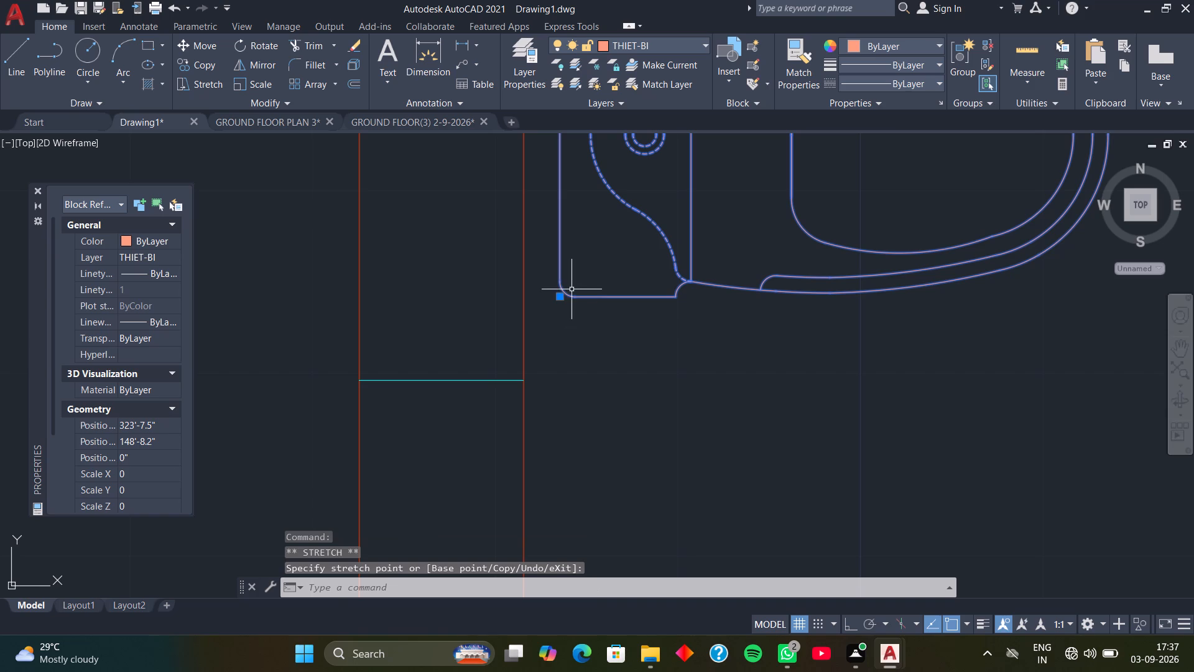
# Copy the toilet fixture from the lower-left toilet room into the lower-right toilet room below the stairs.
pyautogui.press('c')
pyautogui.press('o')
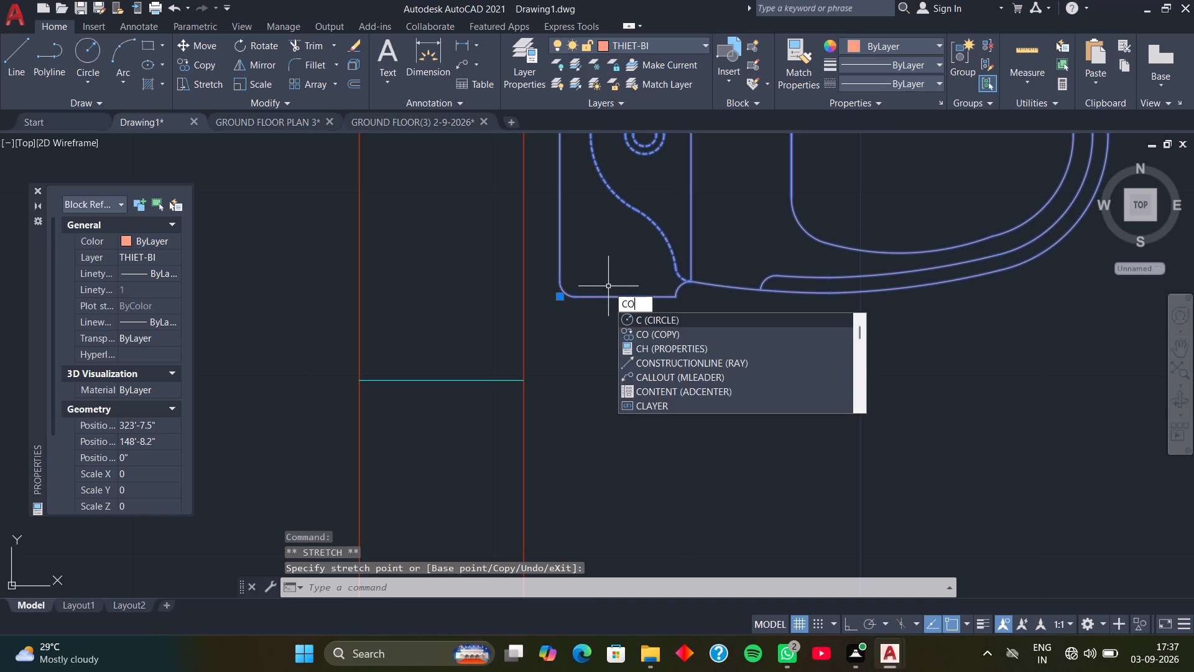
pyautogui.press('space')
pyautogui.moveTo(545, 255); pyautogui.dragTo(540, 385, button='middle')
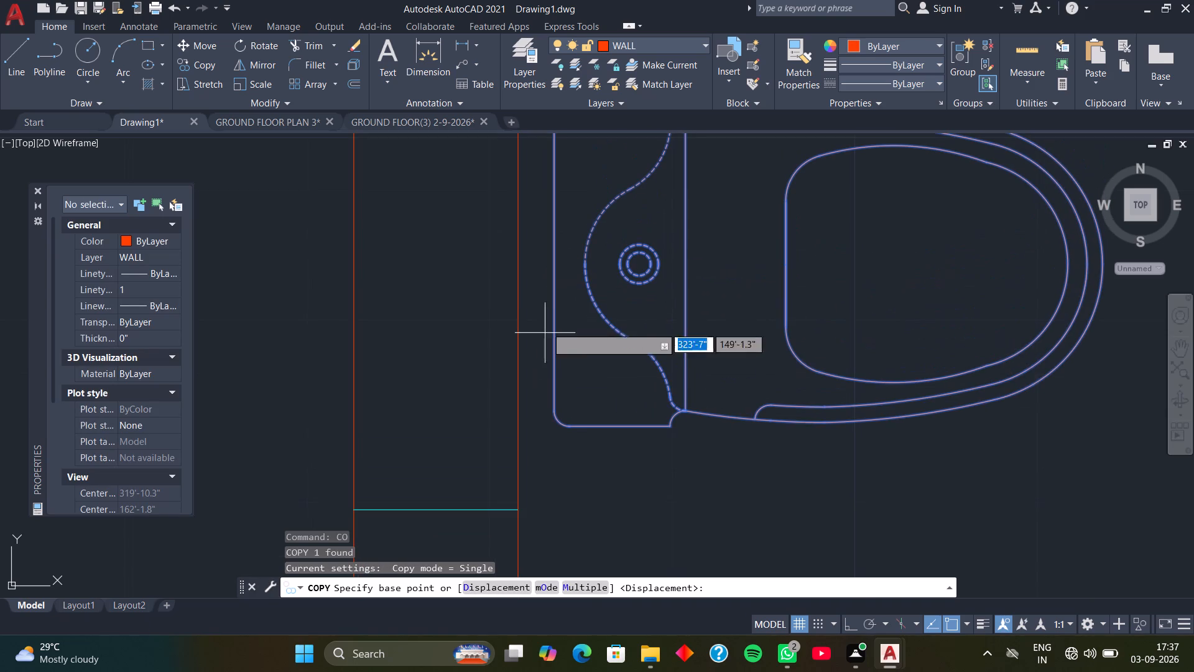
pyautogui.click(550, 308)
pyautogui.scroll(-2, 925, 269)
pyautogui.moveTo(914, 271); pyautogui.dragTo(458, 337, button='middle')
pyautogui.moveTo(891, 296); pyautogui.dragTo(879, 299, button='middle')
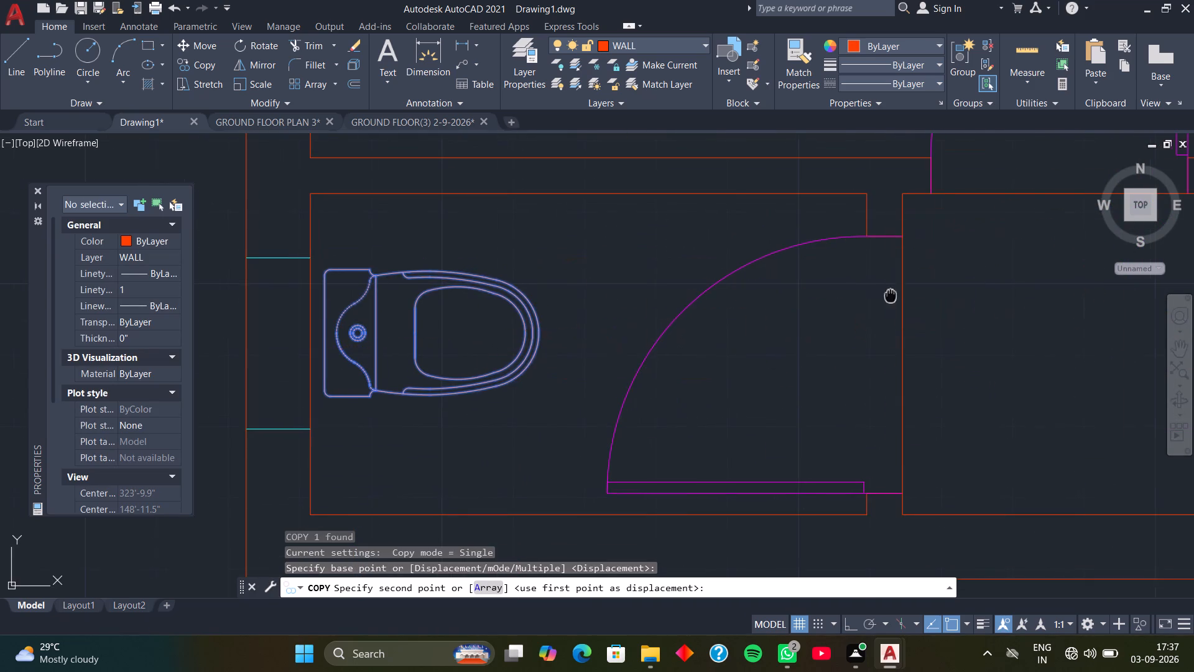
pyautogui.moveTo(879, 299); pyautogui.dragTo(200, 374, button='middle')
pyautogui.moveTo(818, 368); pyautogui.dragTo(176, 354, button='middle')
pyautogui.scroll(-3, 241, 362)
pyautogui.scroll(2, 363, 388)
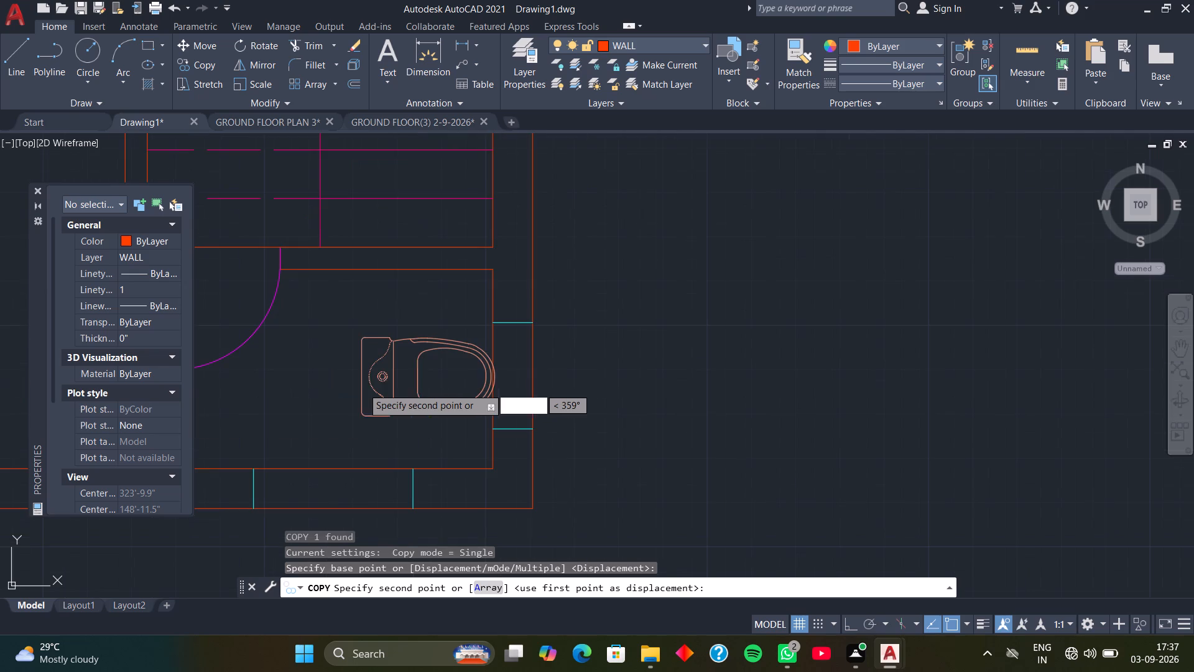
pyautogui.click(323, 382)
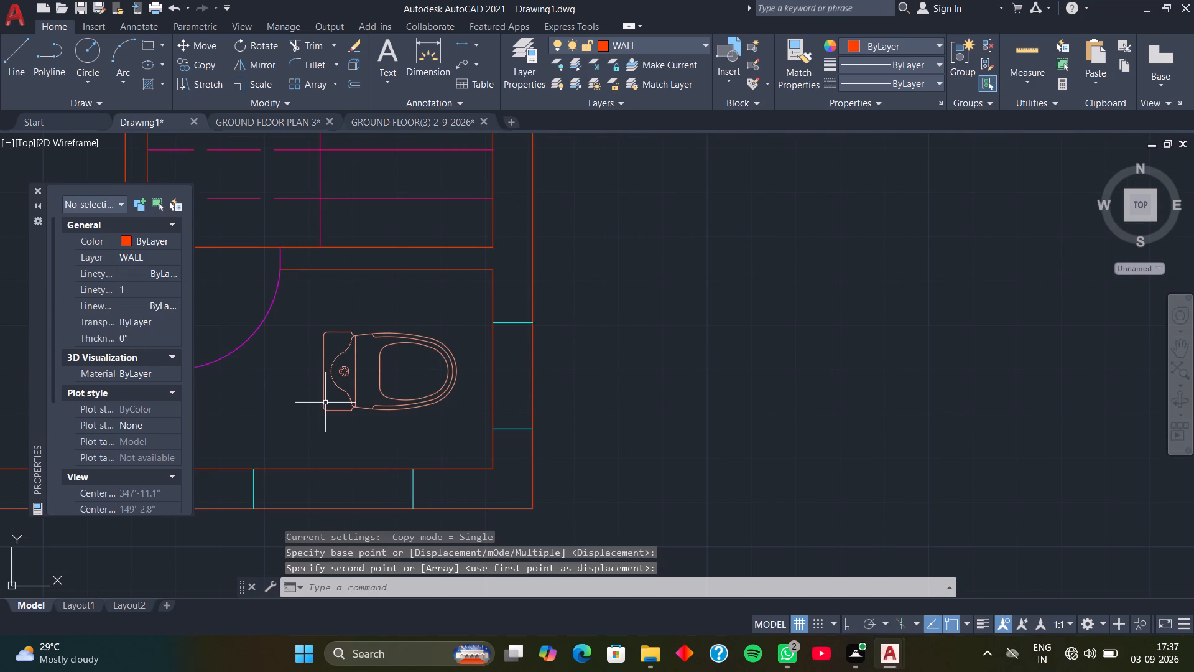
# Rotate the copied toilet fixture 180° about its upper-left corner so its tank faces the right wall.
pyautogui.click(325, 403)
pyautogui.write('RO')
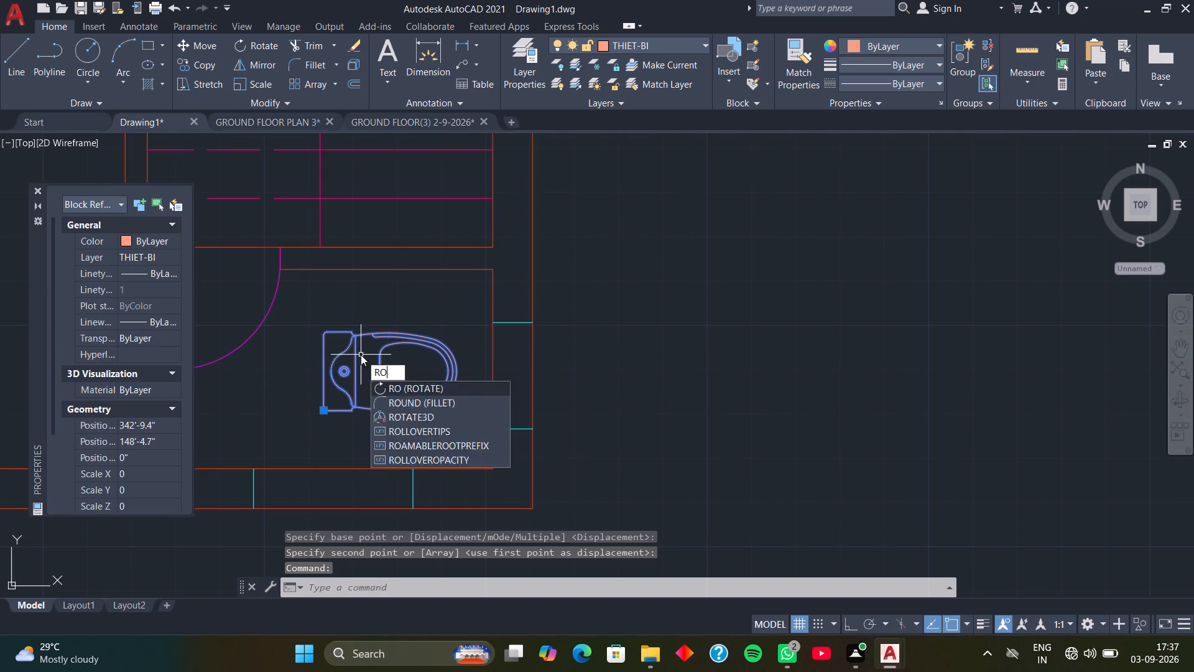
pyautogui.press('space')
pyautogui.click(329, 334)
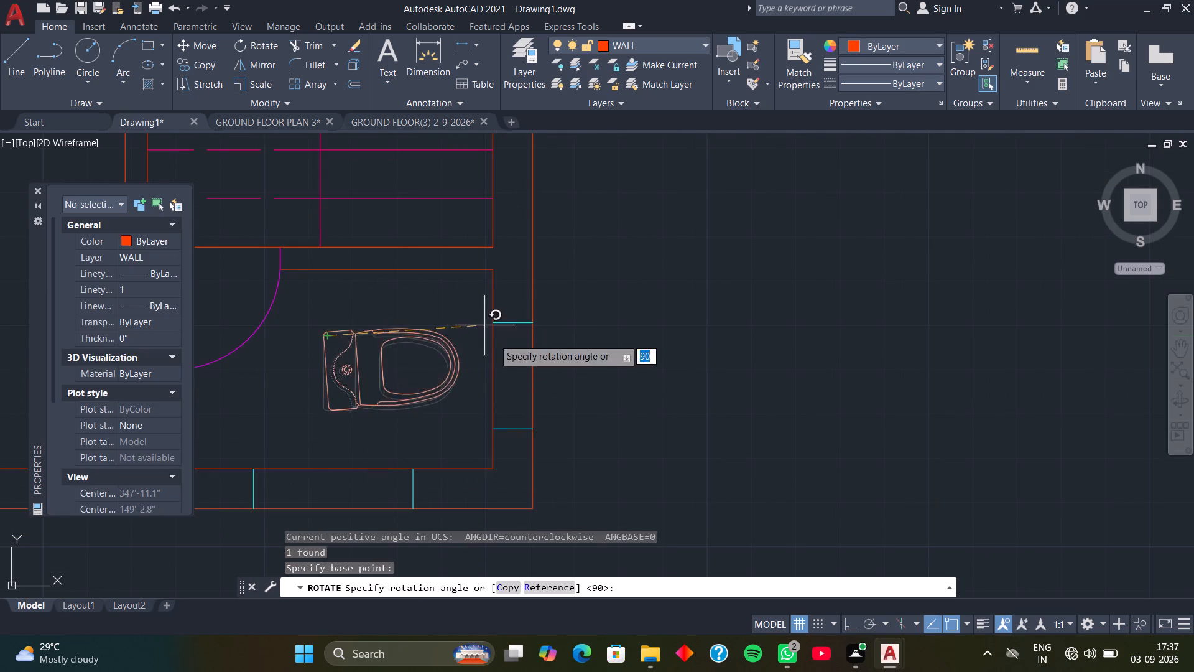
pyautogui.moveTo(215, 389); pyautogui.dragTo(553, 355, button='middle')
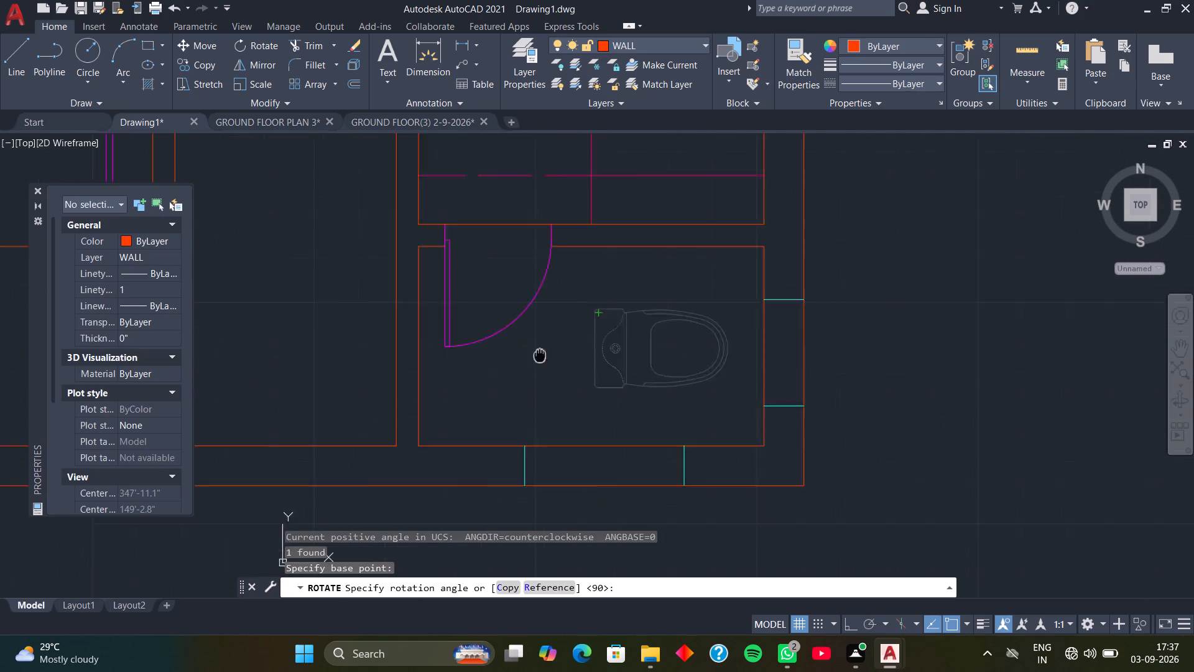
pyautogui.moveTo(553, 355); pyautogui.dragTo(557, 355, button='middle')
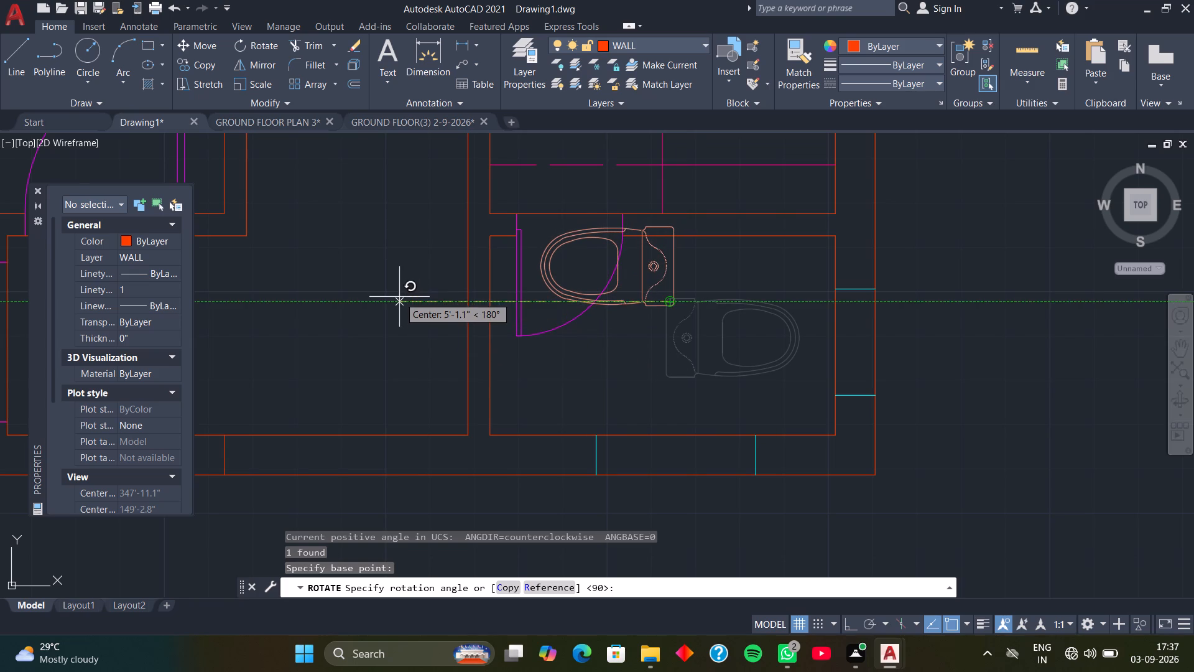
pyautogui.click(399, 297)
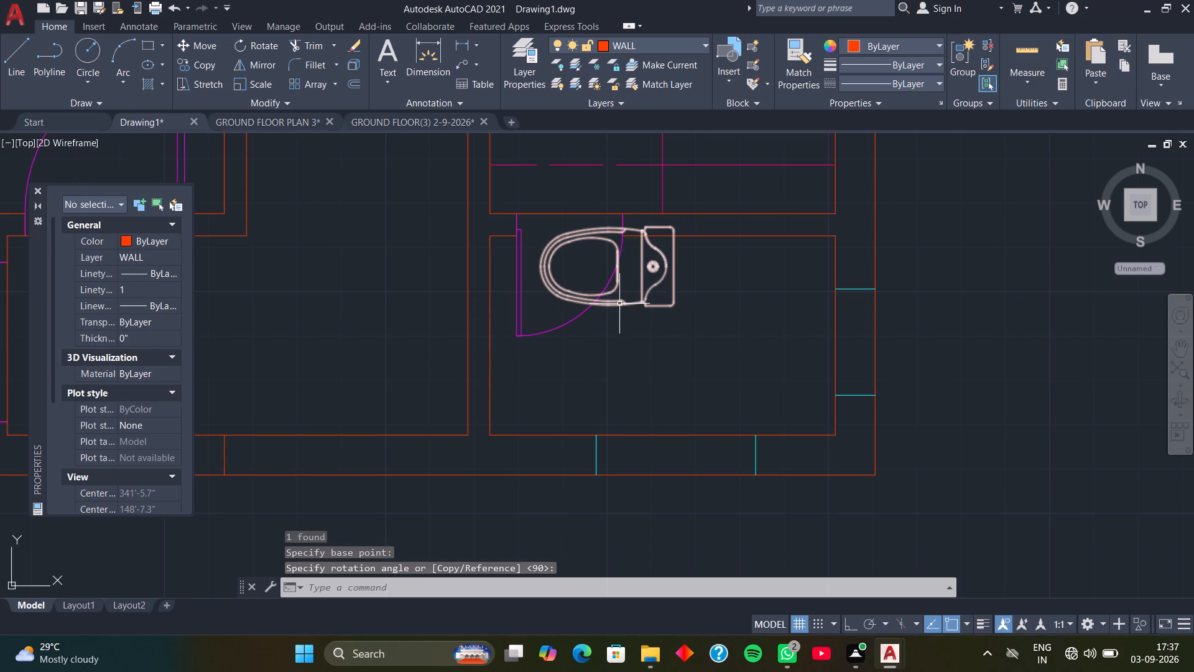
# Move the rotated toilet fixture by its tank corner to just off the right wall, beside the window of the lower-right toilet room.
pyautogui.click(619, 304)
pyautogui.click(675, 224)
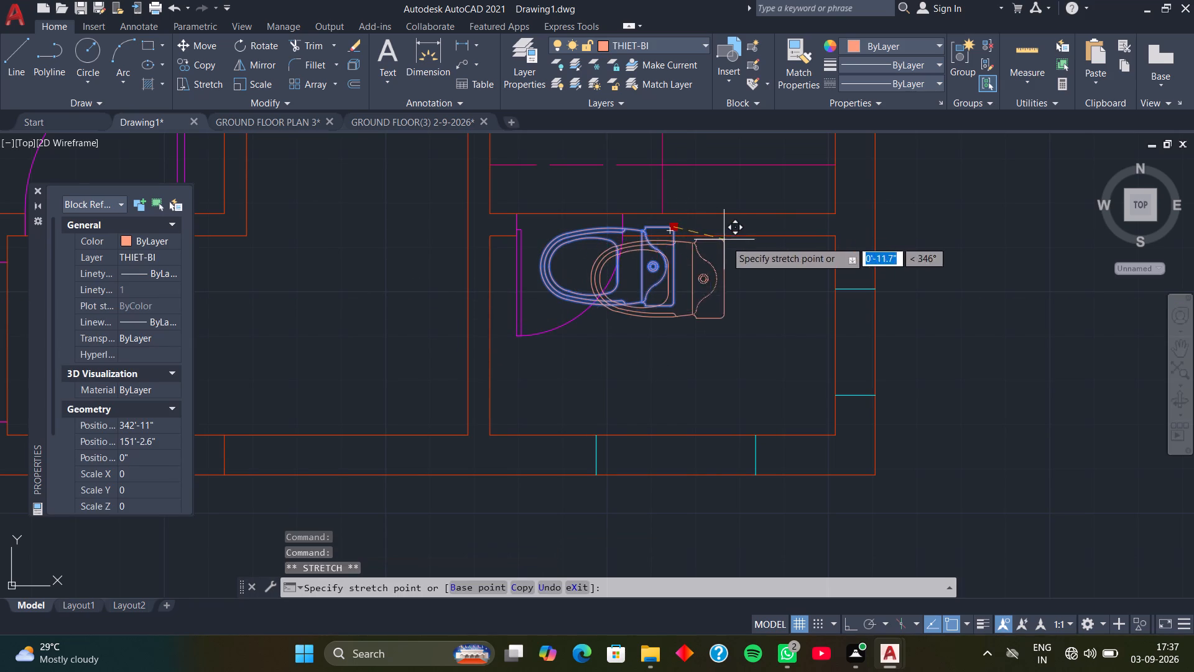
pyautogui.moveTo(780, 276); pyautogui.dragTo(669, 248, button='middle')
pyautogui.scroll(2, 693, 259)
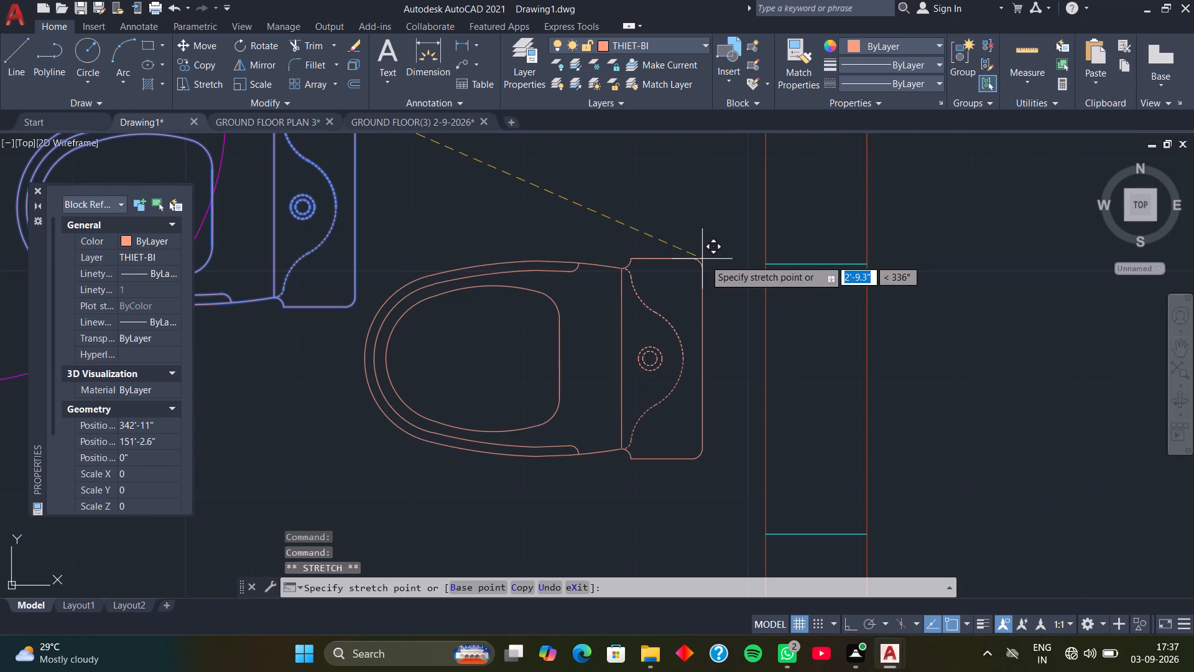
pyautogui.click(744, 282)
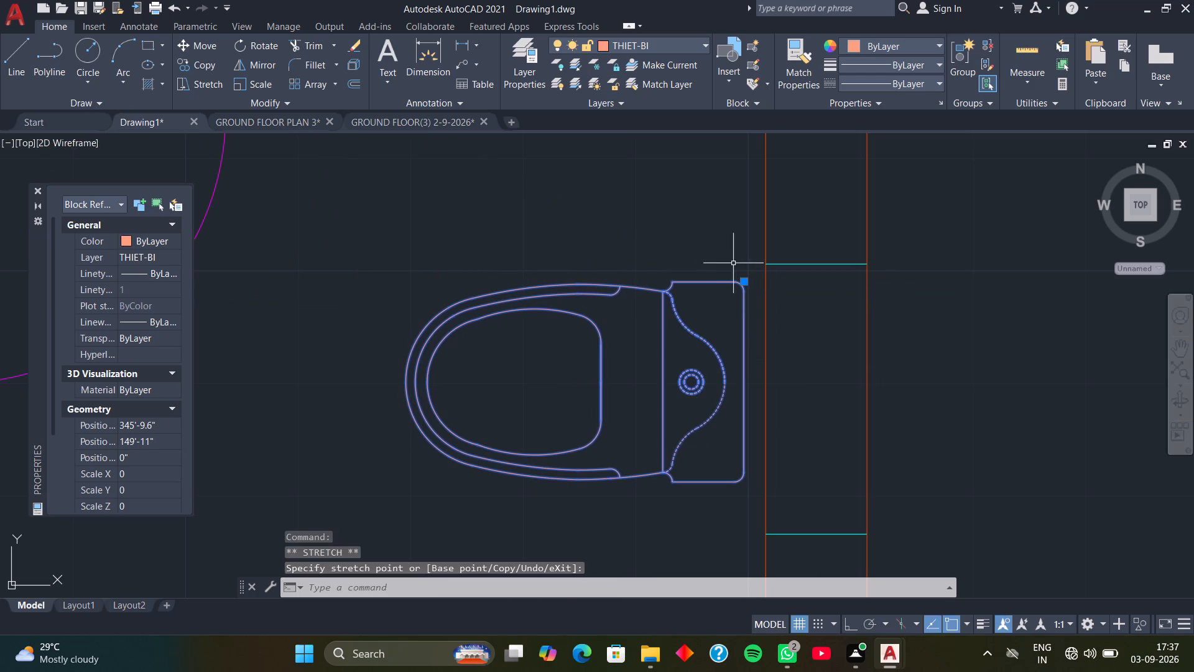
pyautogui.press('Escape')
# Assign the D and D2 door labels outside the plan to the TEXT layer.
pyautogui.scroll(-3, 724, 258)
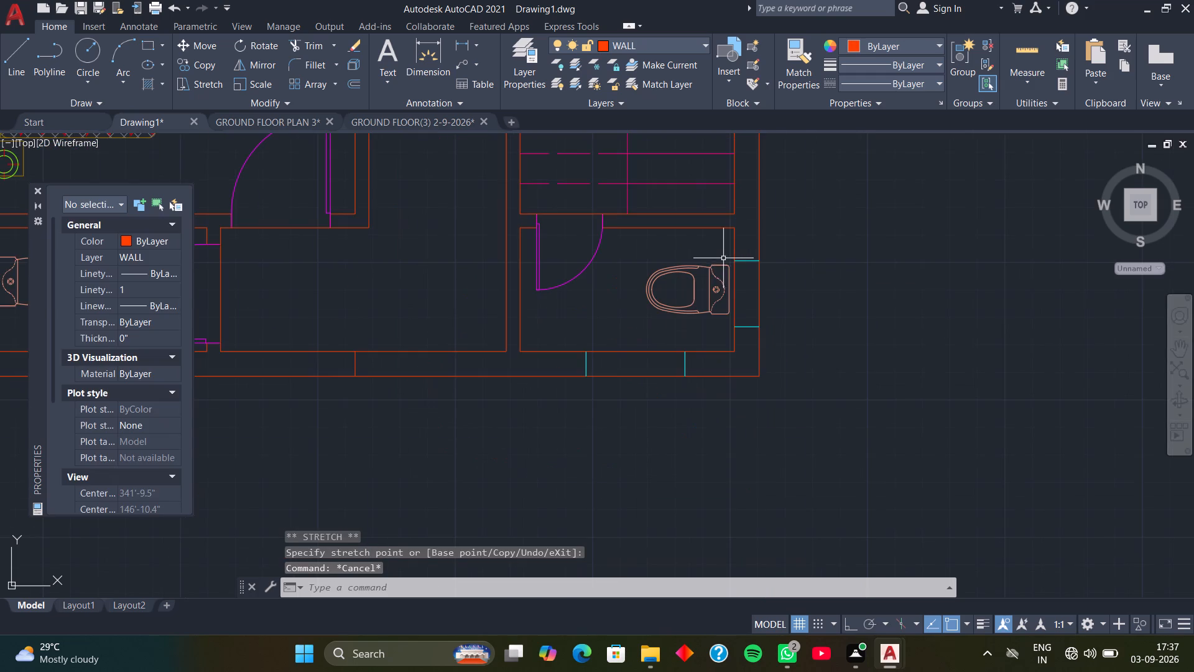
pyautogui.scroll(-1, 697, 276)
pyautogui.moveTo(688, 297); pyautogui.dragTo(791, 274, button='middle')
pyautogui.moveTo(701, 268); pyautogui.dragTo(701, 551, button='middle')
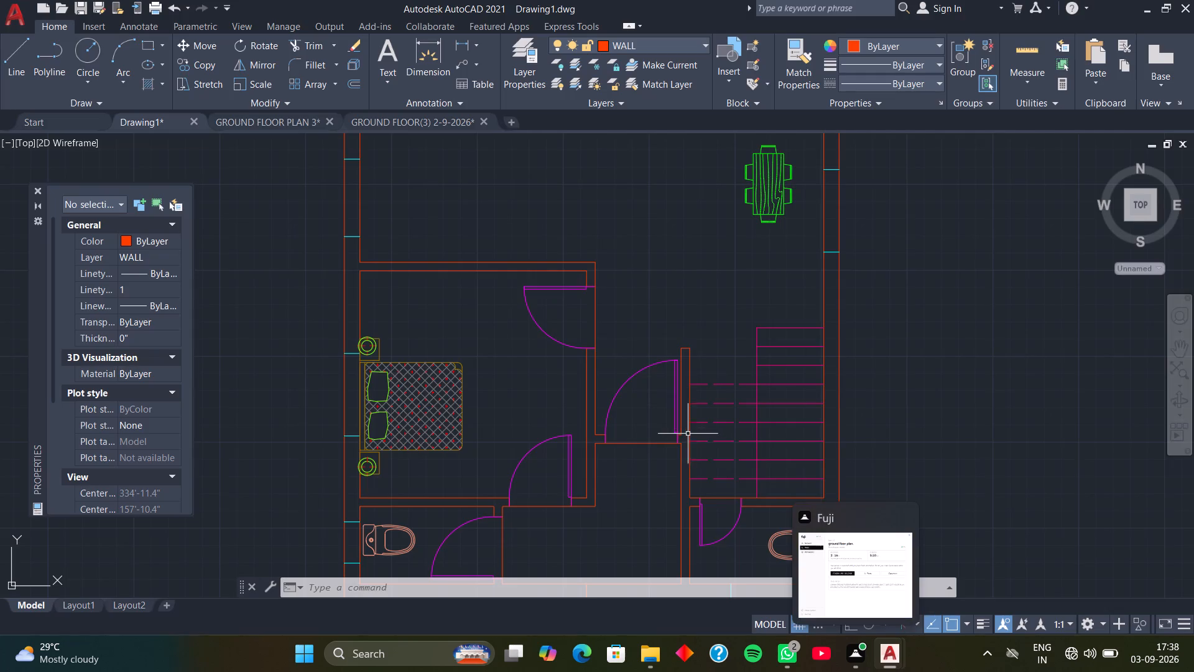
pyautogui.moveTo(378, 187); pyautogui.dragTo(573, 326, button='middle')
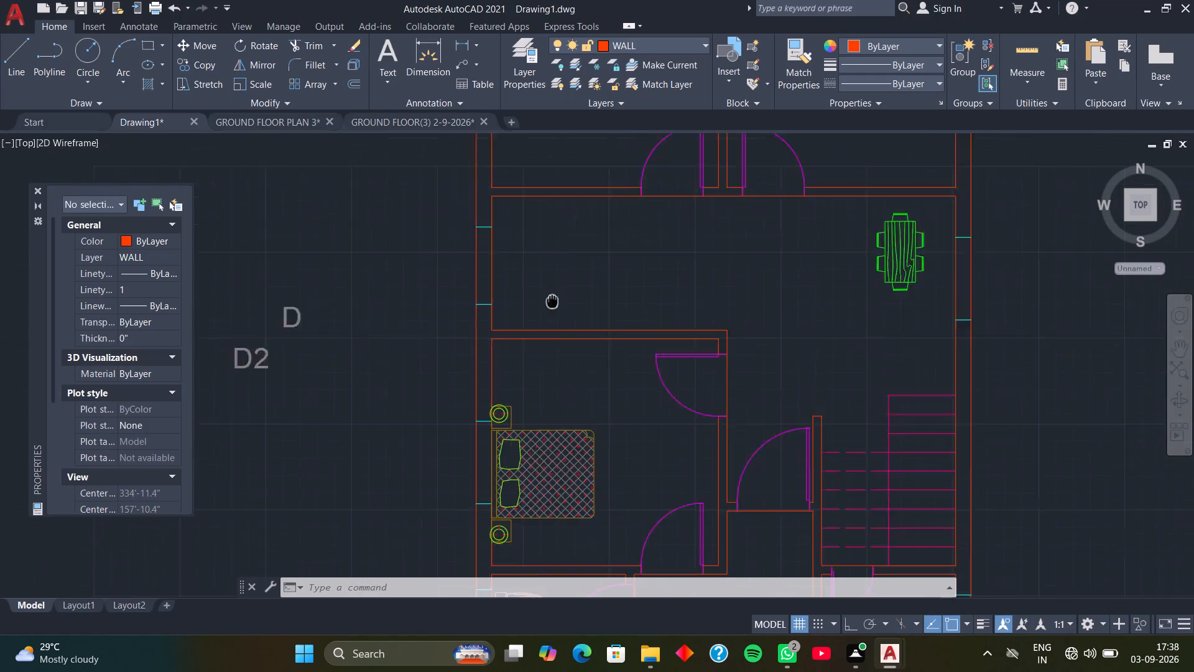
pyautogui.moveTo(573, 326); pyautogui.dragTo(573, 327, button='middle')
pyautogui.click(357, 401)
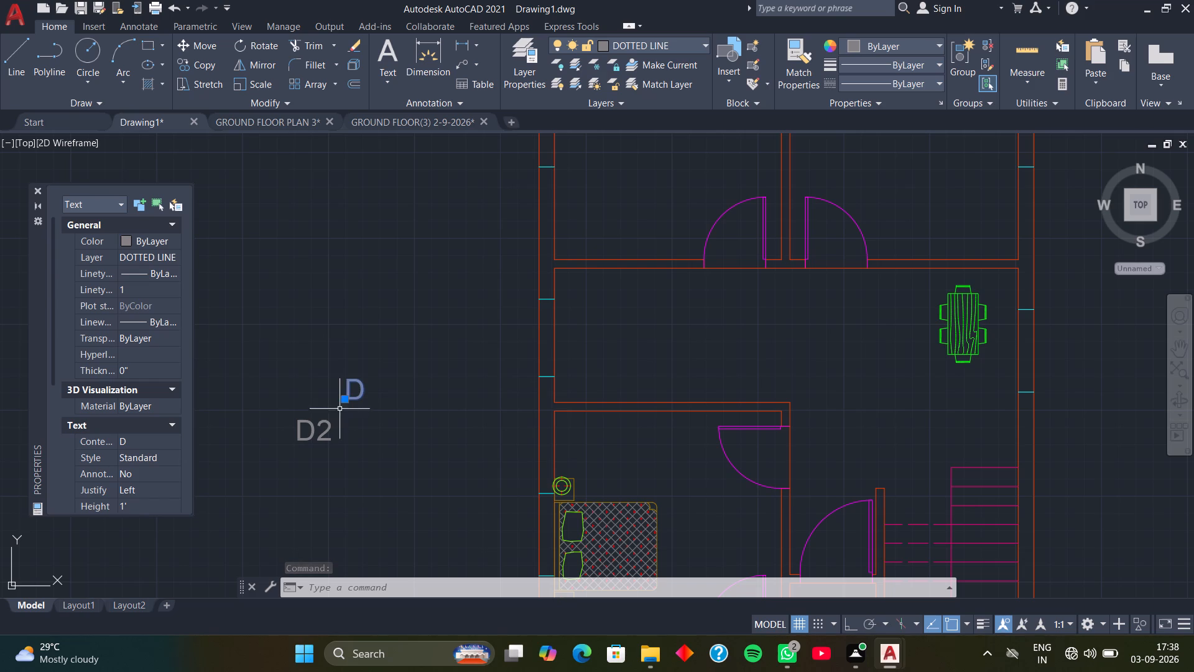
pyautogui.click(328, 425)
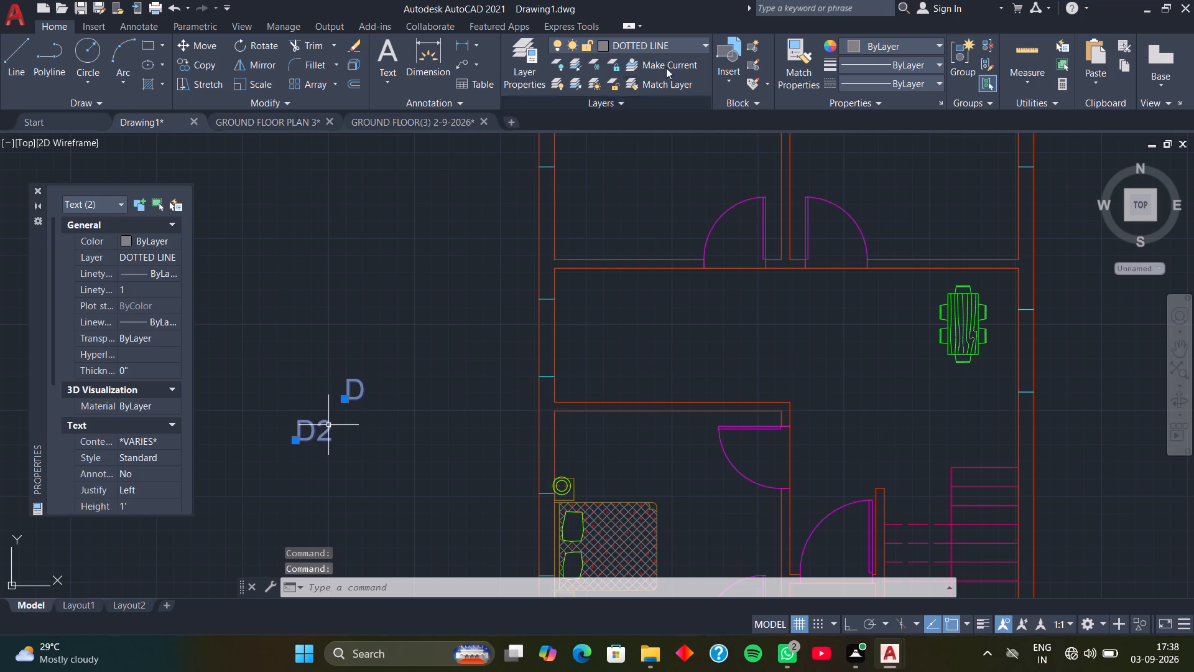
pyautogui.click(703, 46)
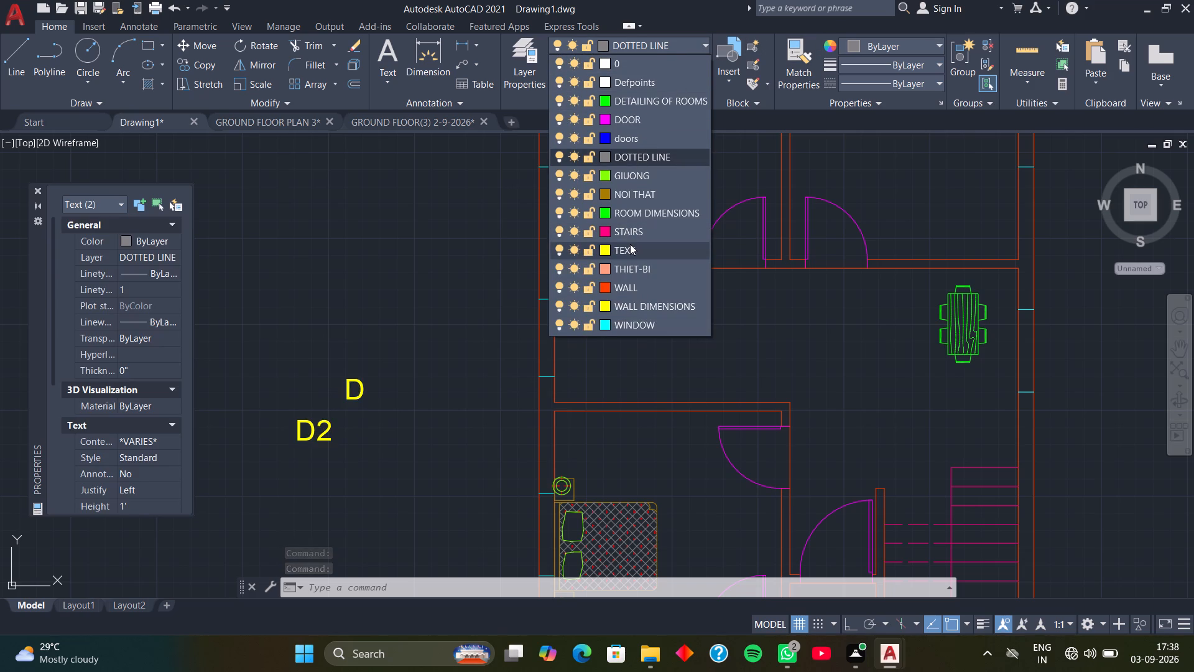
pyautogui.click(630, 244)
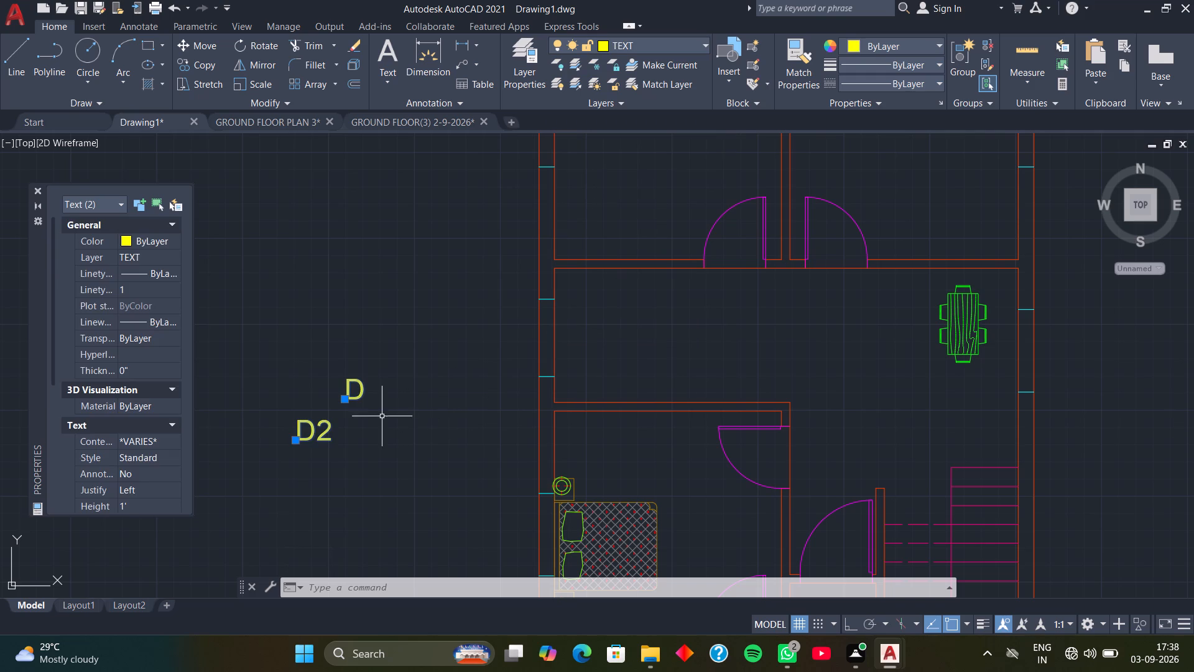
# Move the D label into the door opening of the upper-left bedroom.
pyautogui.click(345, 403)
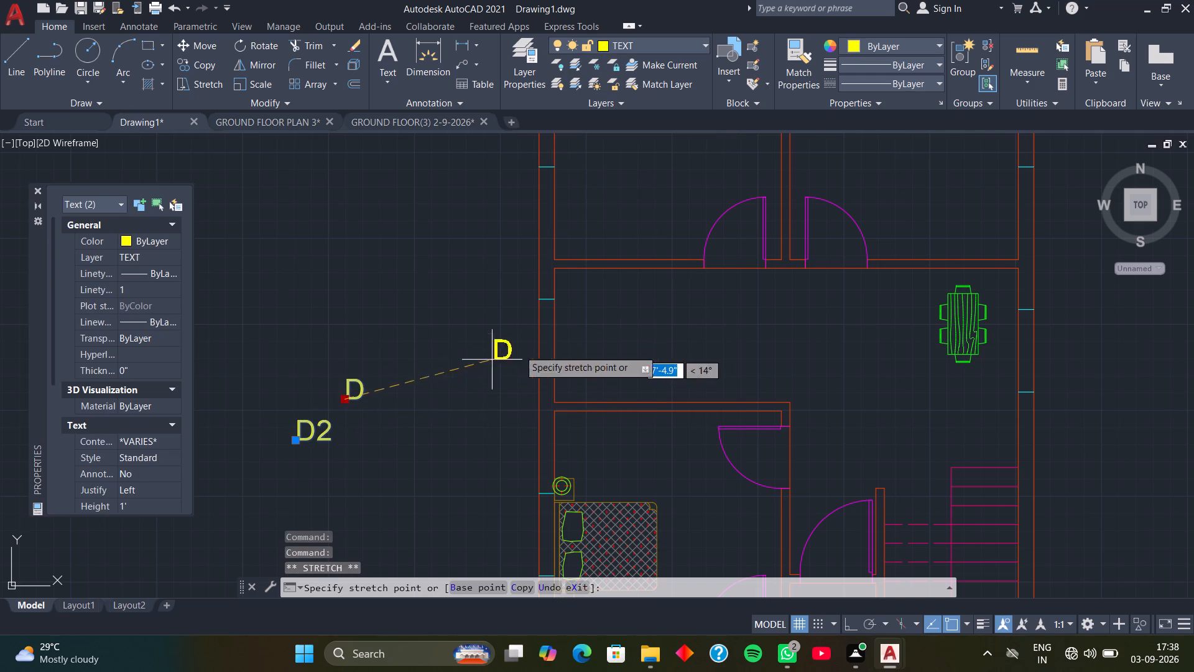
pyautogui.click(723, 262)
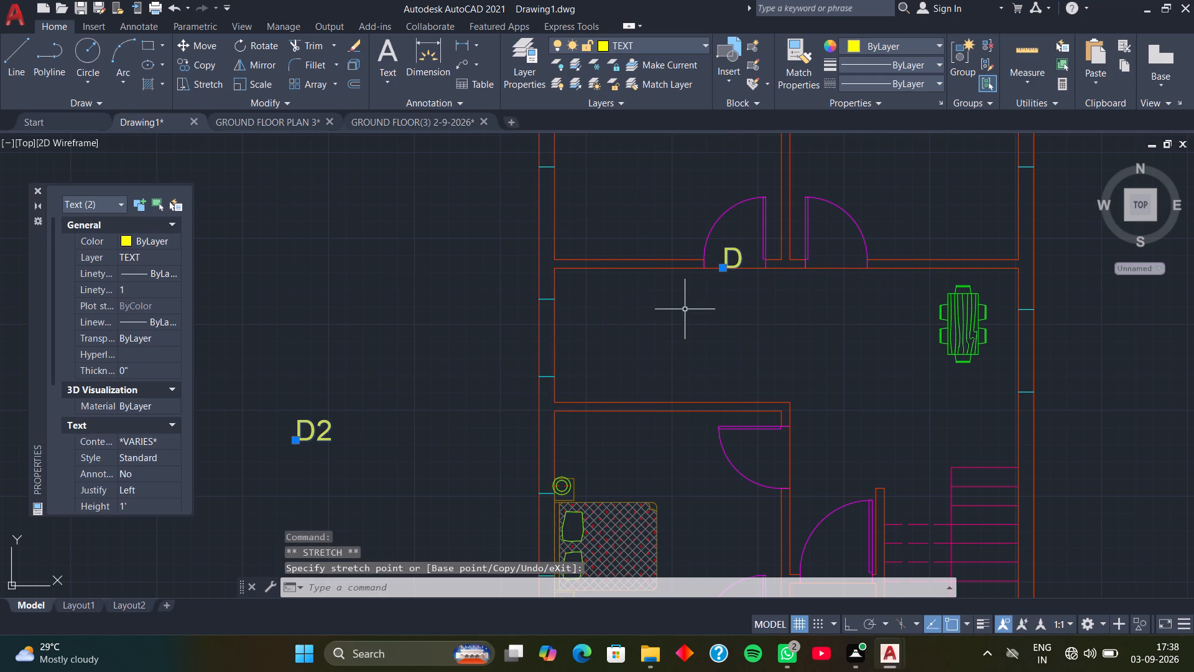
# Move the D2 label from outside the plan to the door opening of the lower-left toilet room.
pyautogui.click(292, 441)
pyautogui.click(341, 449)
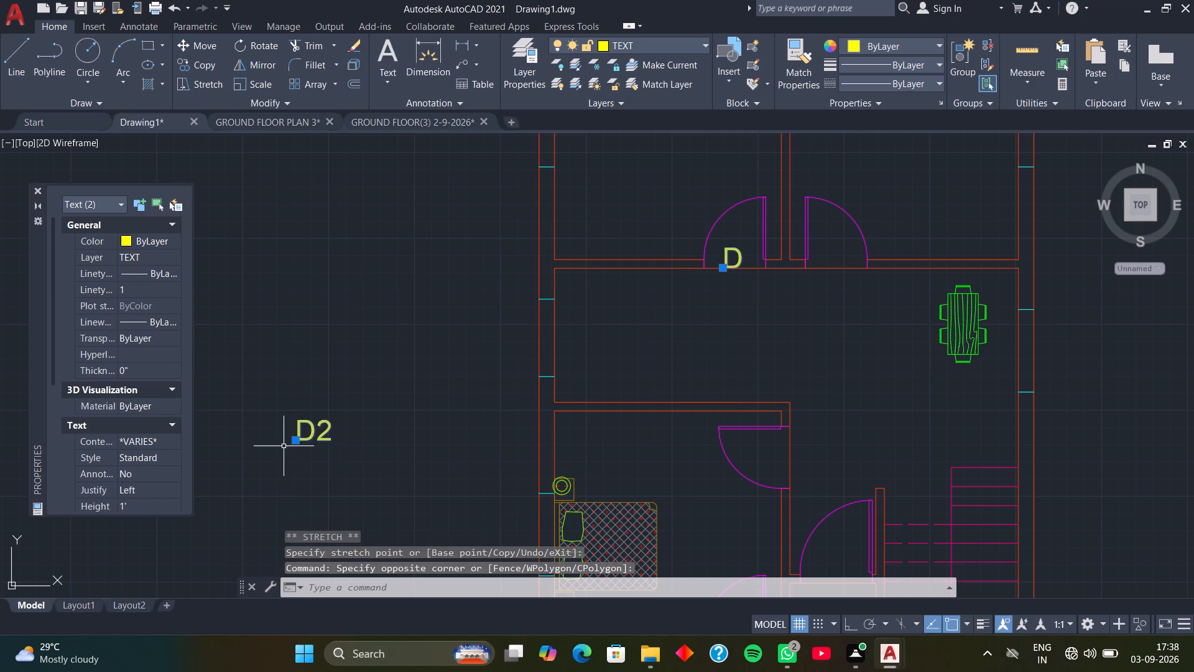
pyautogui.click(302, 437)
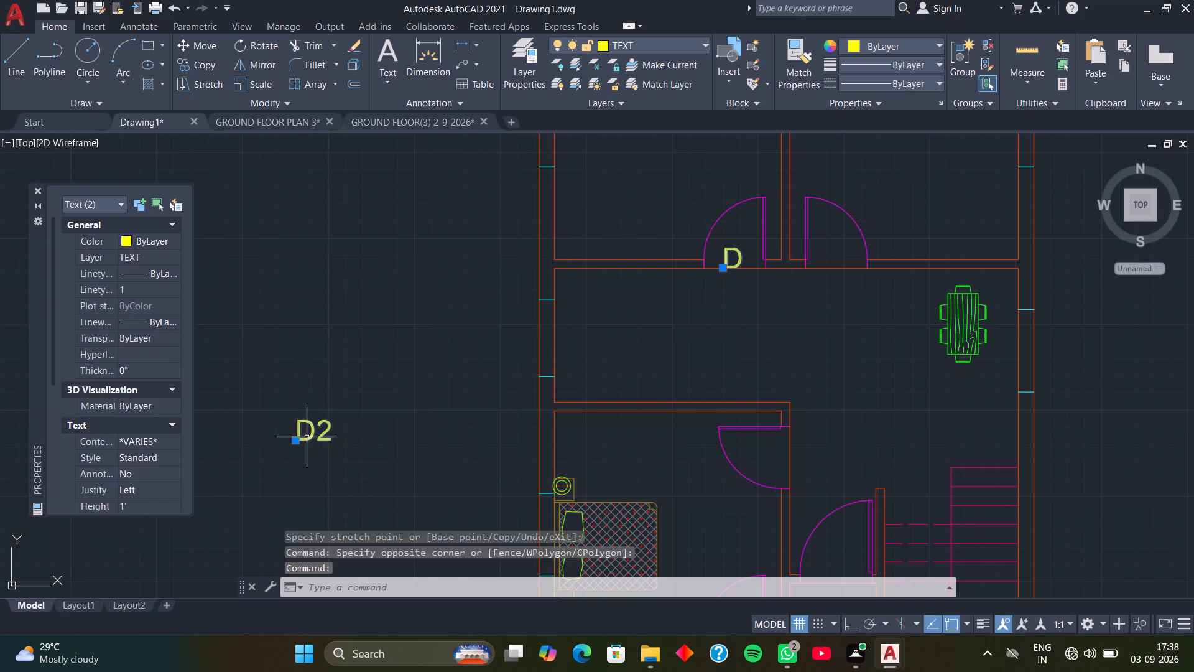
pyautogui.click(293, 437)
pyautogui.scroll(-2, 407, 460)
pyautogui.moveTo(427, 450); pyautogui.dragTo(396, 308, button='middle')
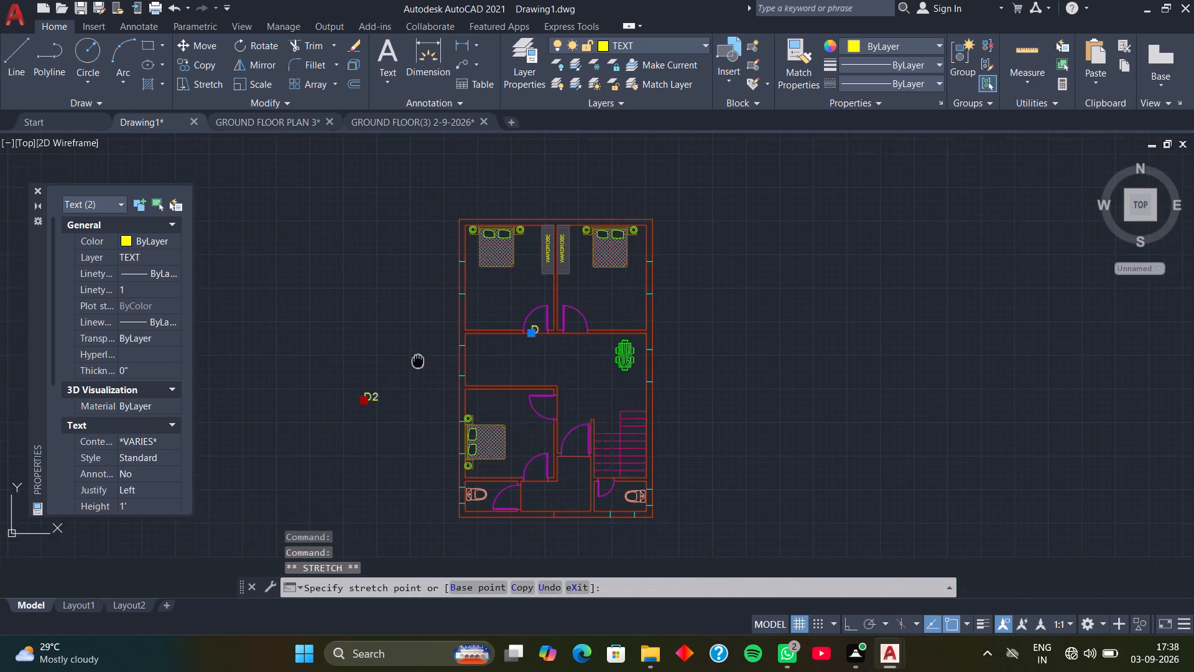
pyautogui.moveTo(396, 308); pyautogui.dragTo(374, 268, button='middle')
pyautogui.scroll(2, 475, 334)
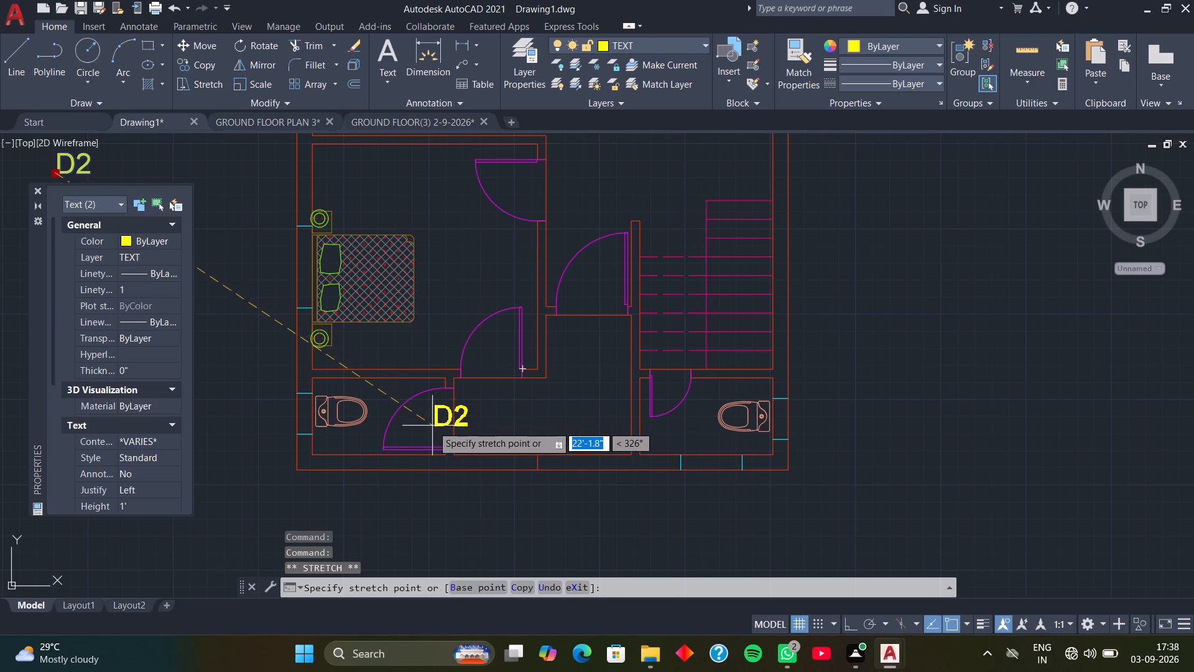
pyautogui.click(430, 426)
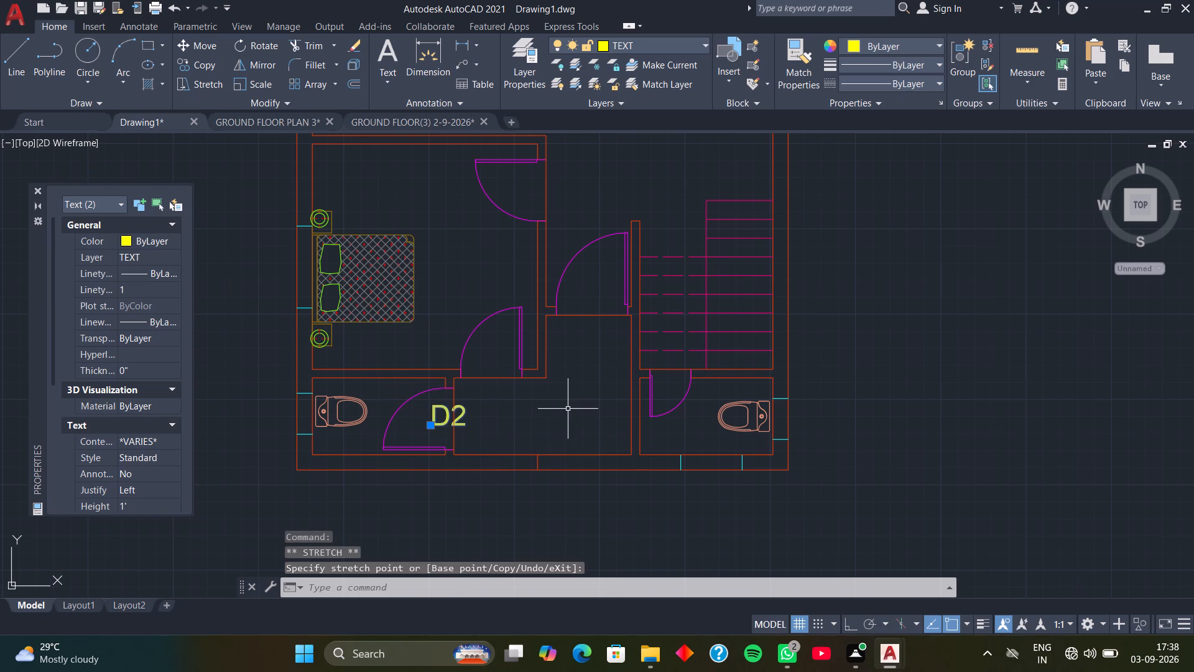
# Copy the D2 label from the lower-left toilet door to the door opening of the lower-right toilet room.
pyautogui.write('CO')
pyautogui.press('space')
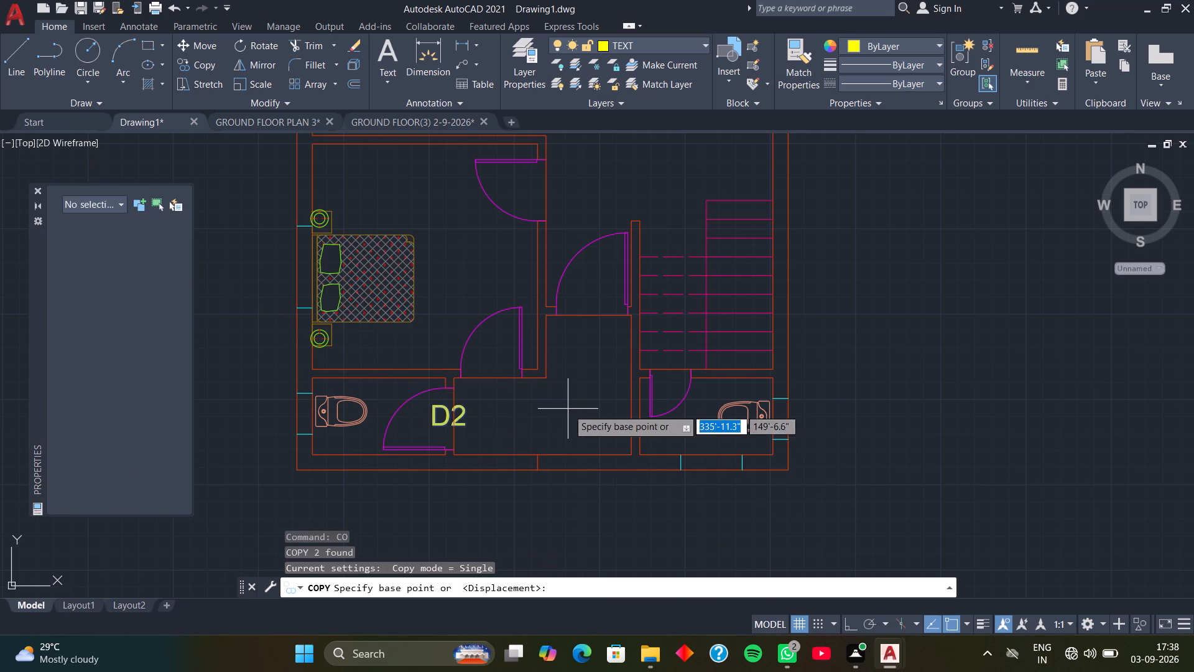
pyautogui.click(433, 429)
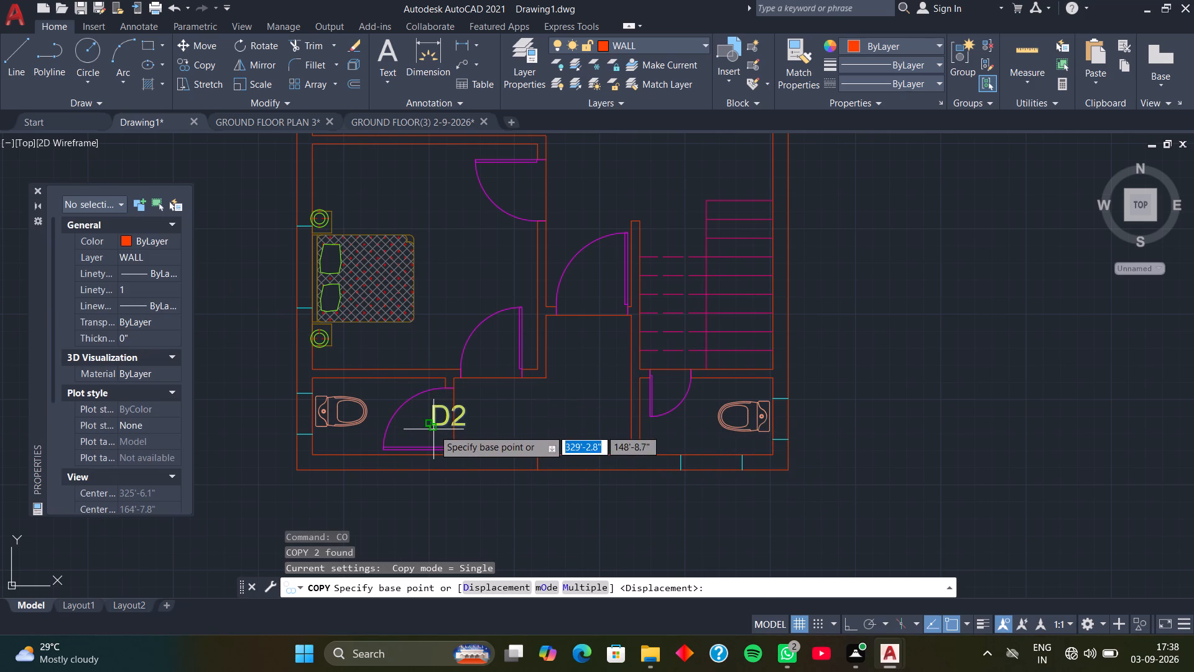
pyautogui.scroll(3, 665, 403)
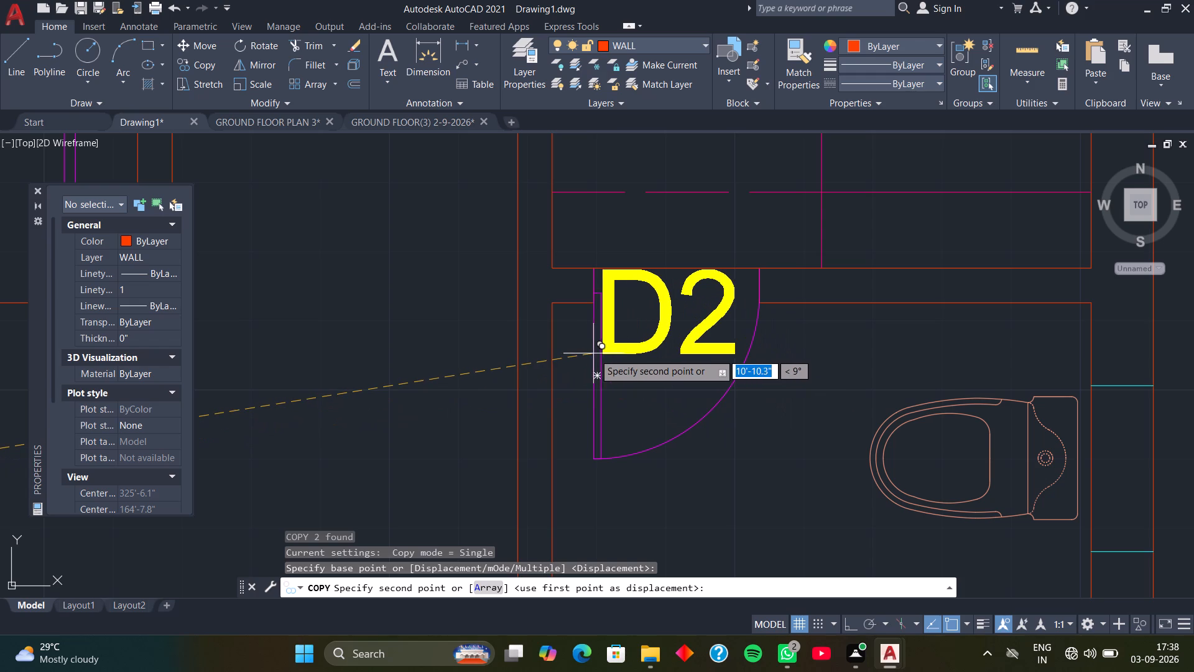
pyautogui.click(598, 353)
# Move the D label in the upper-right bedroom into that bedroom's door opening.
pyautogui.scroll(-3, 448, 343)
pyautogui.moveTo(417, 291); pyautogui.dragTo(637, 557, button='middle')
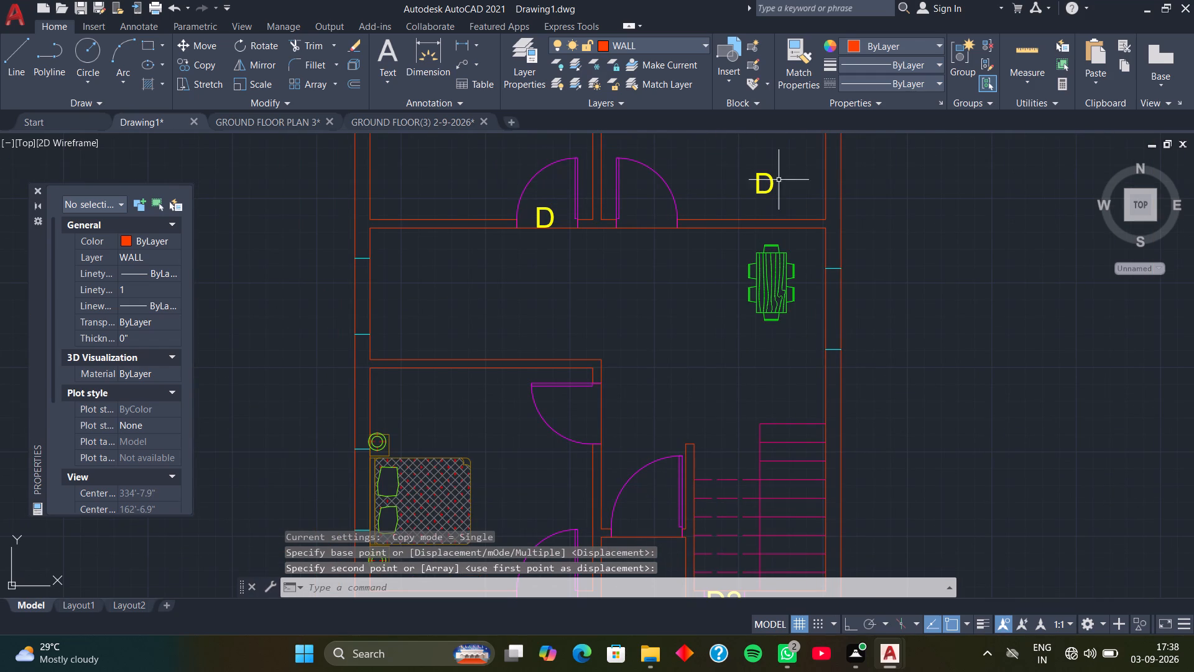
pyautogui.click(769, 184)
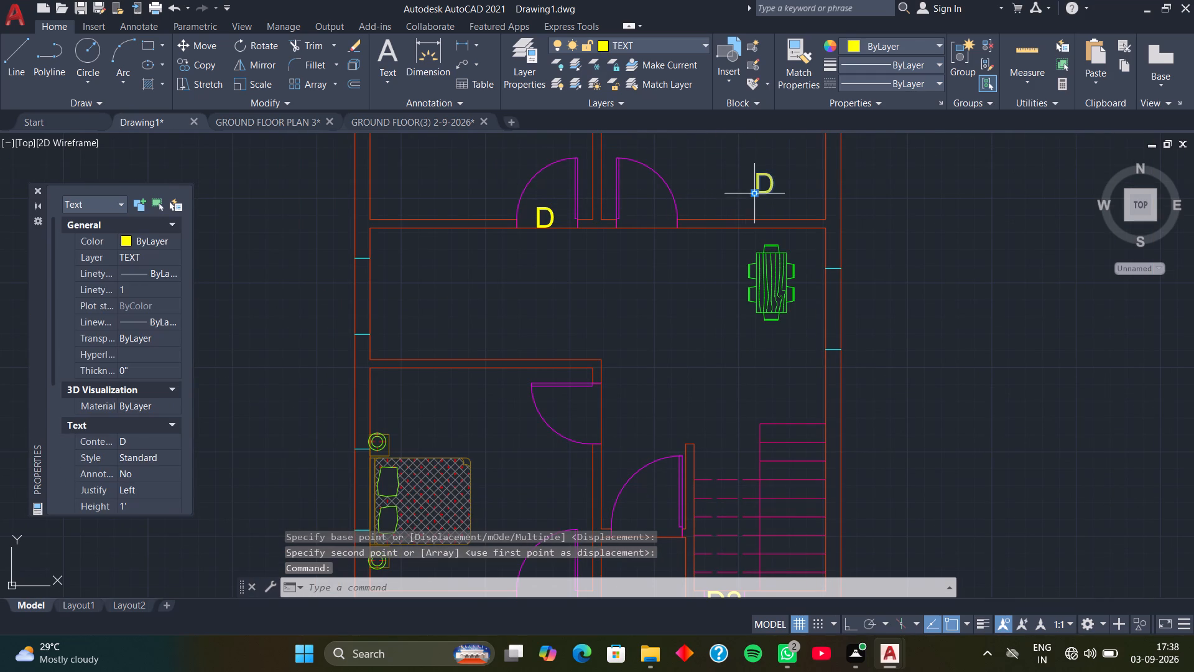
pyautogui.click(752, 195)
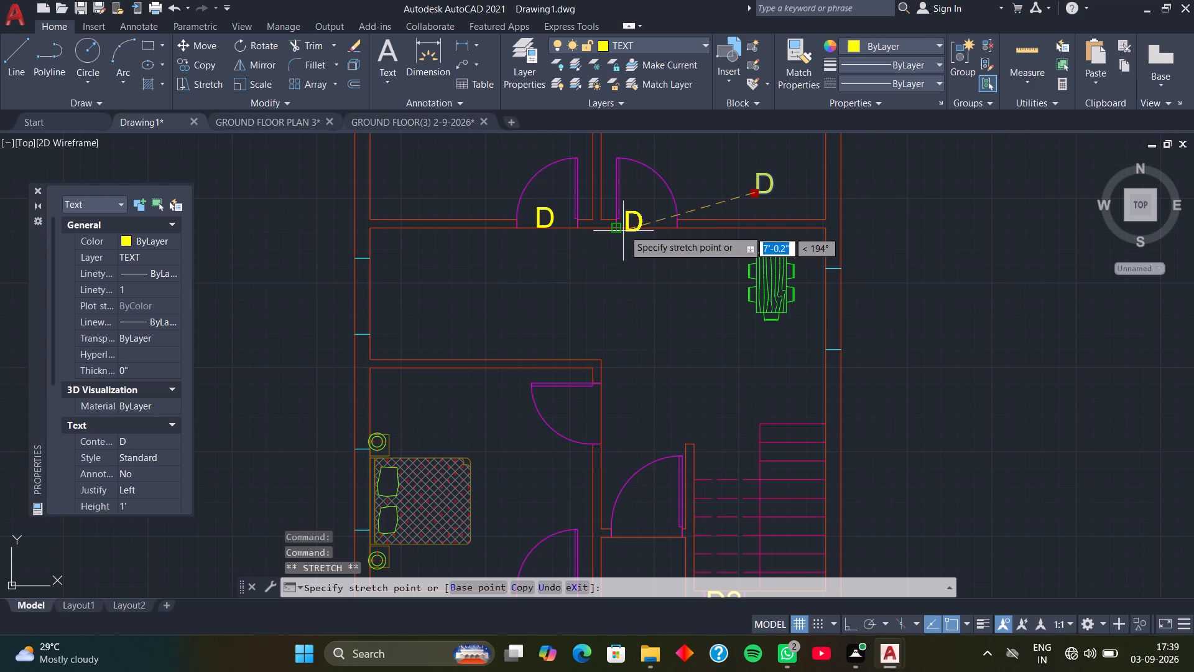
pyautogui.click(637, 227)
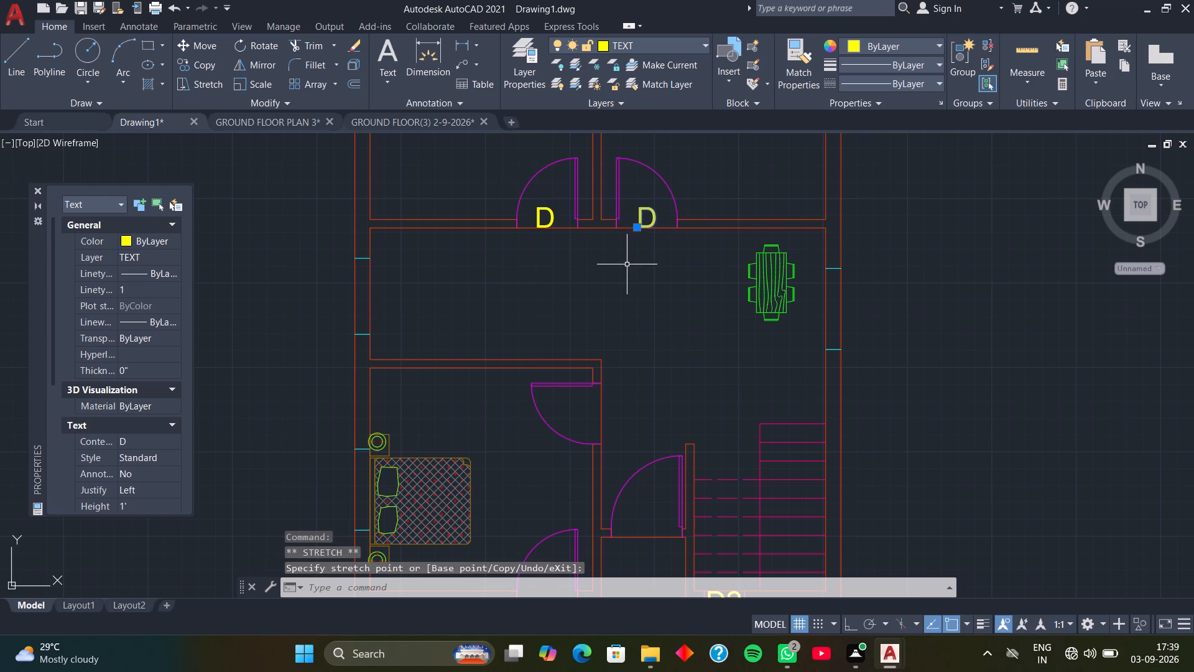
# Copy the D label in Multiple mode to both doors of the lower-left bedroom and the door beside the stairs.
pyautogui.write('CO')
pyautogui.press('space')
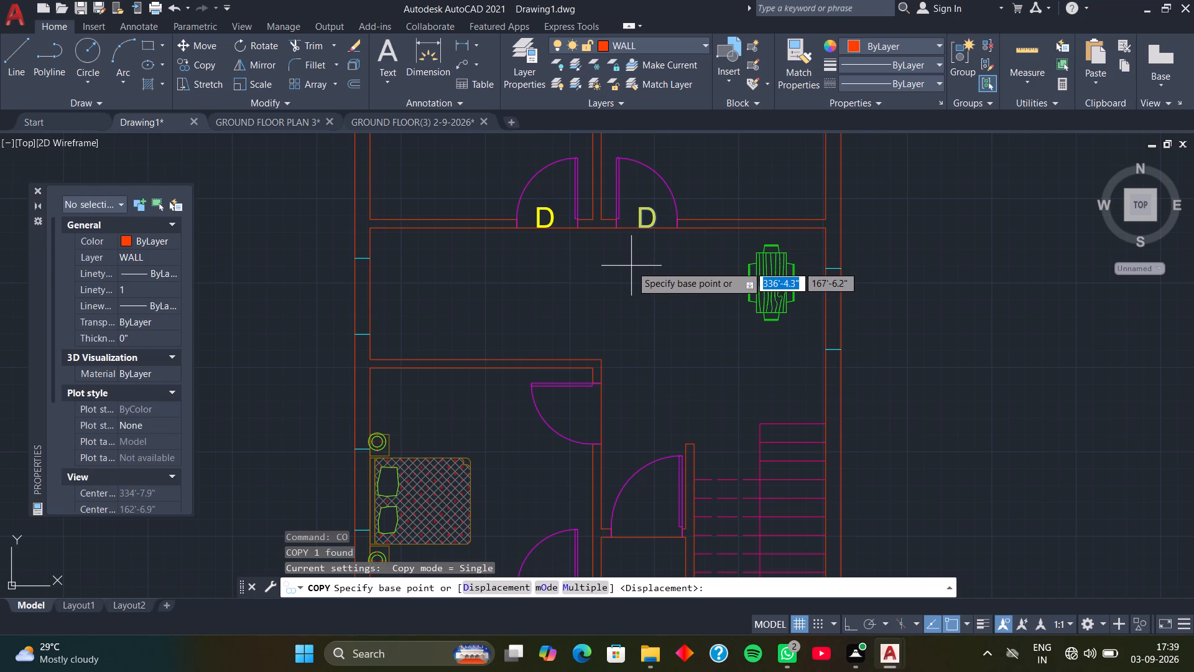
pyautogui.write('M')
pyautogui.press('space')
pyautogui.click(640, 223)
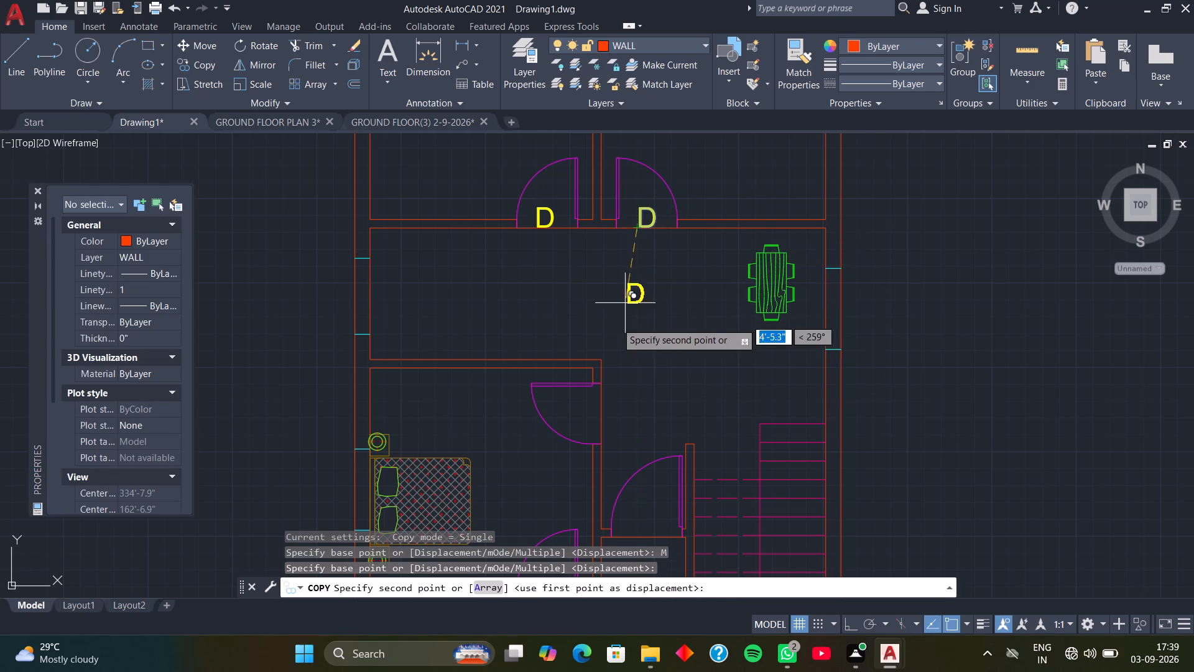
pyautogui.scroll(3, 576, 406)
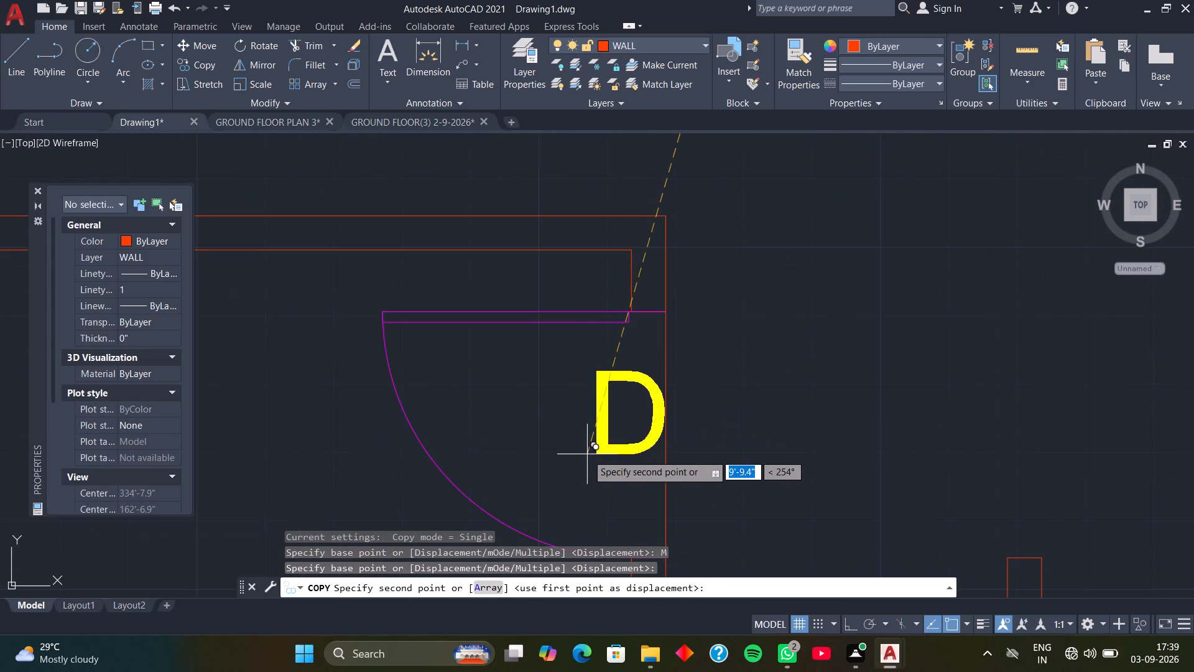
pyautogui.click(587, 454)
pyautogui.scroll(-2, 609, 447)
pyautogui.moveTo(616, 457); pyautogui.dragTo(653, 134, button='middle')
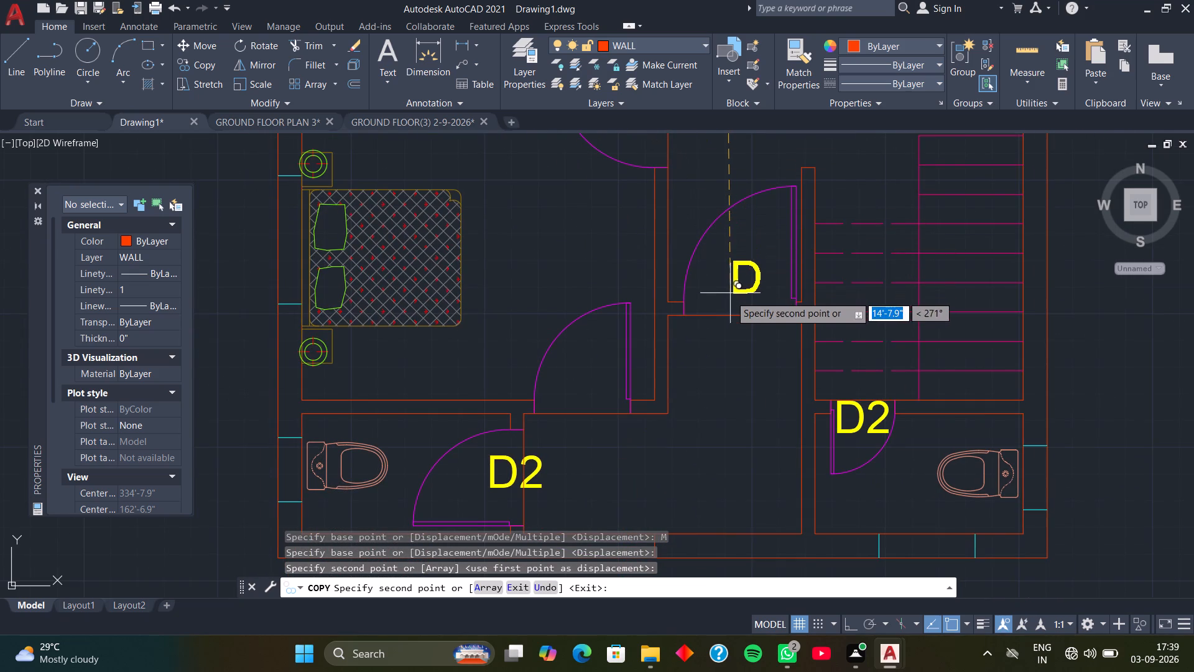
pyautogui.click(728, 311)
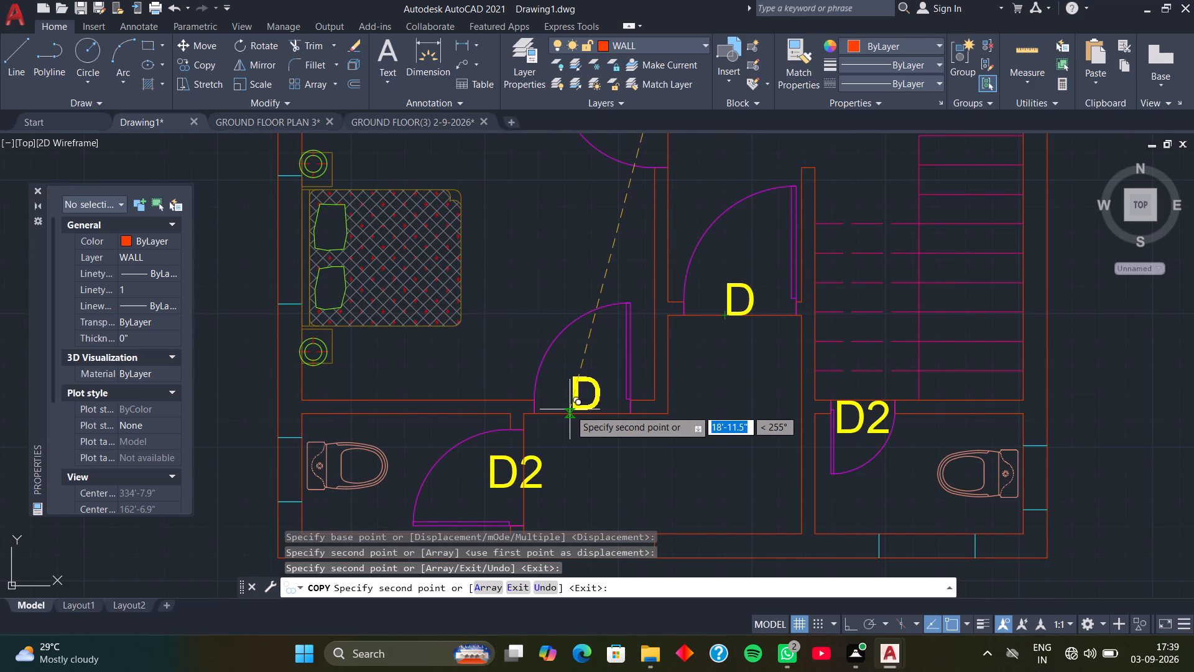
pyautogui.click(568, 409)
pyautogui.press('space')
pyautogui.scroll(-3, 587, 366)
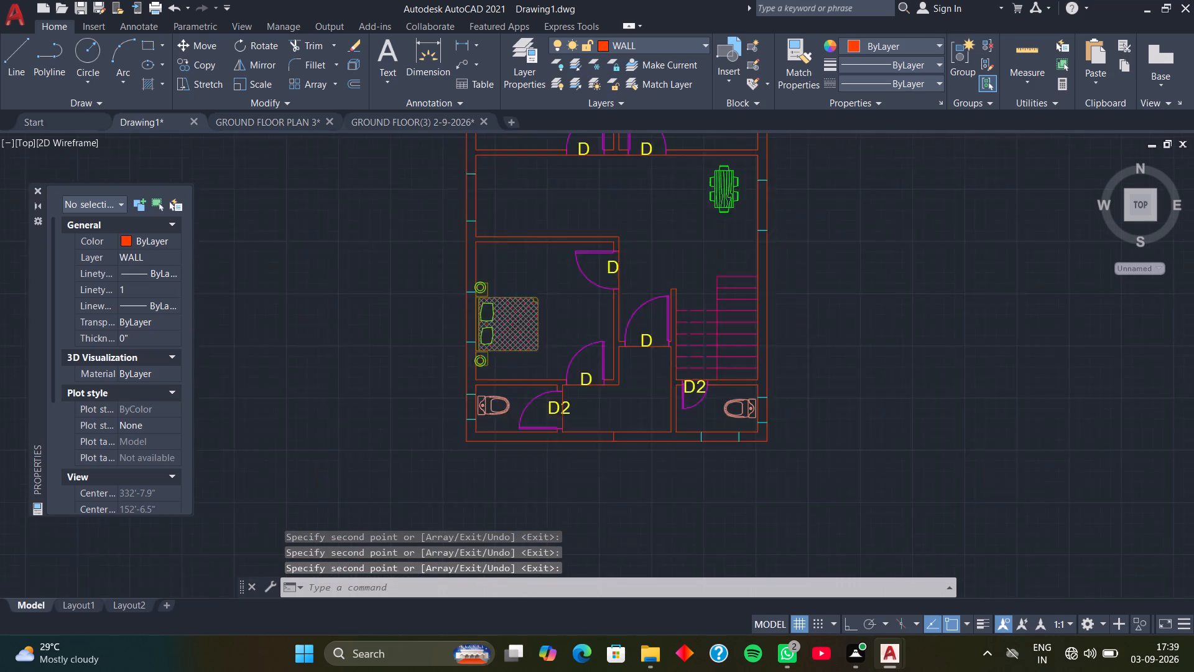
# Make WINDOW the current layer, set the lineweight for new objects to 0.35 mm, and turn on lineweight display.
pyautogui.moveTo(601, 340); pyautogui.dragTo(456, 437, button='middle')
pyautogui.moveTo(463, 418); pyautogui.dragTo(484, 412, button='middle')
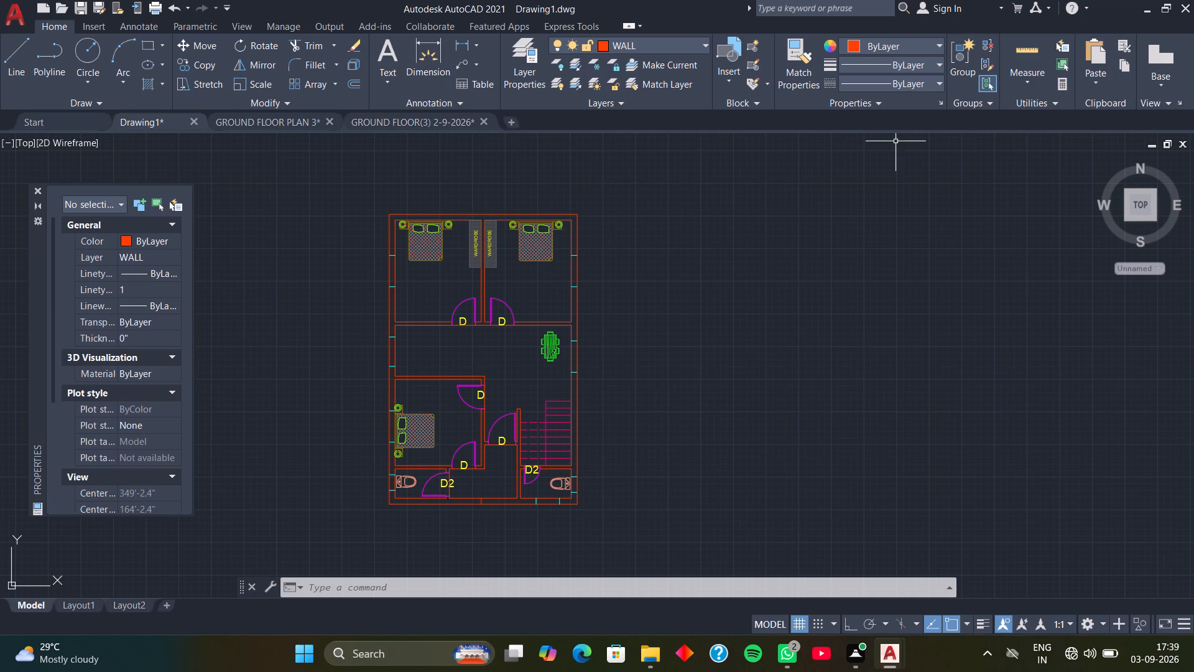
pyautogui.click(700, 44)
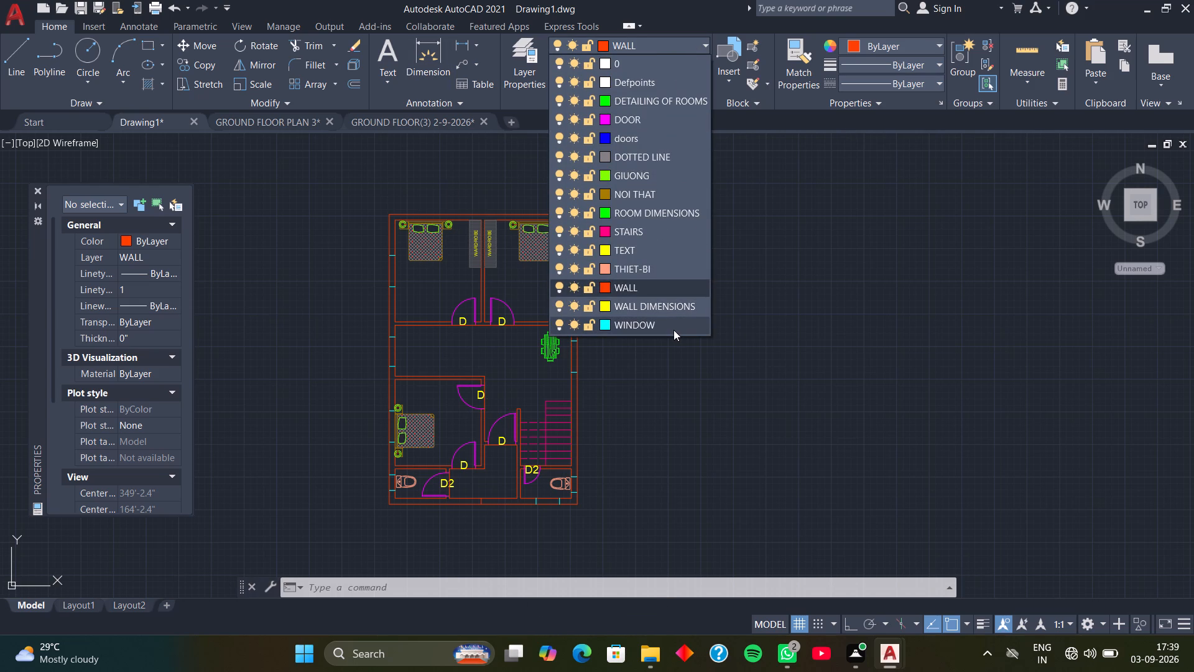
pyautogui.click(673, 330)
pyautogui.click(939, 61)
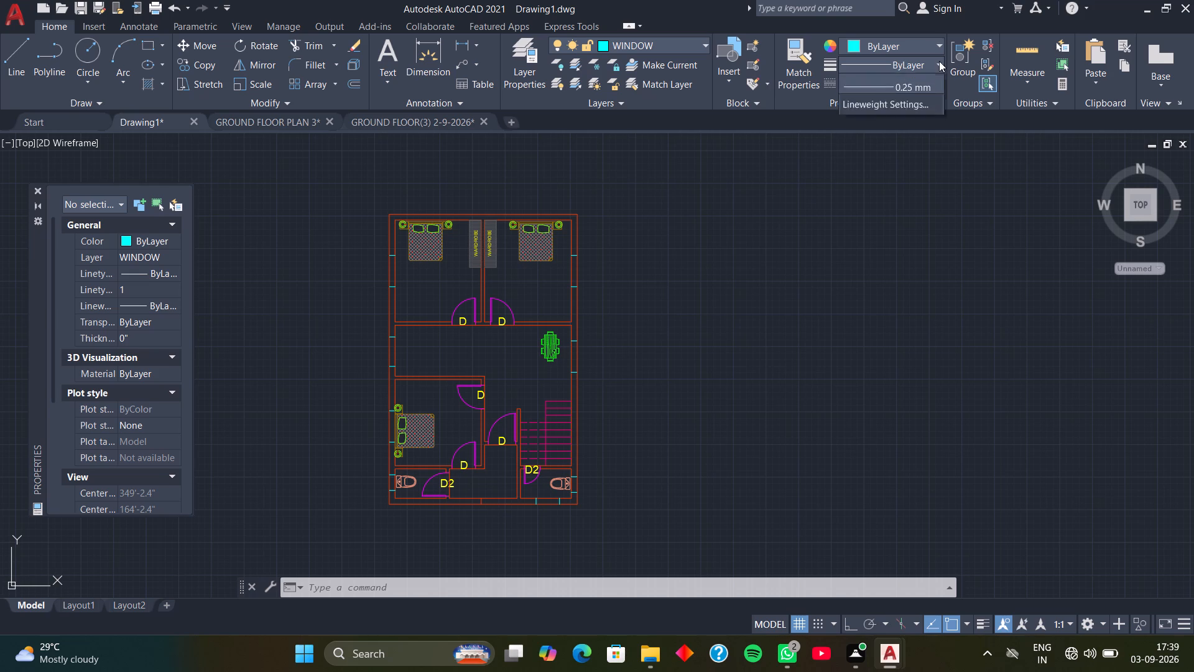
pyautogui.scroll(-2, 881, 221)
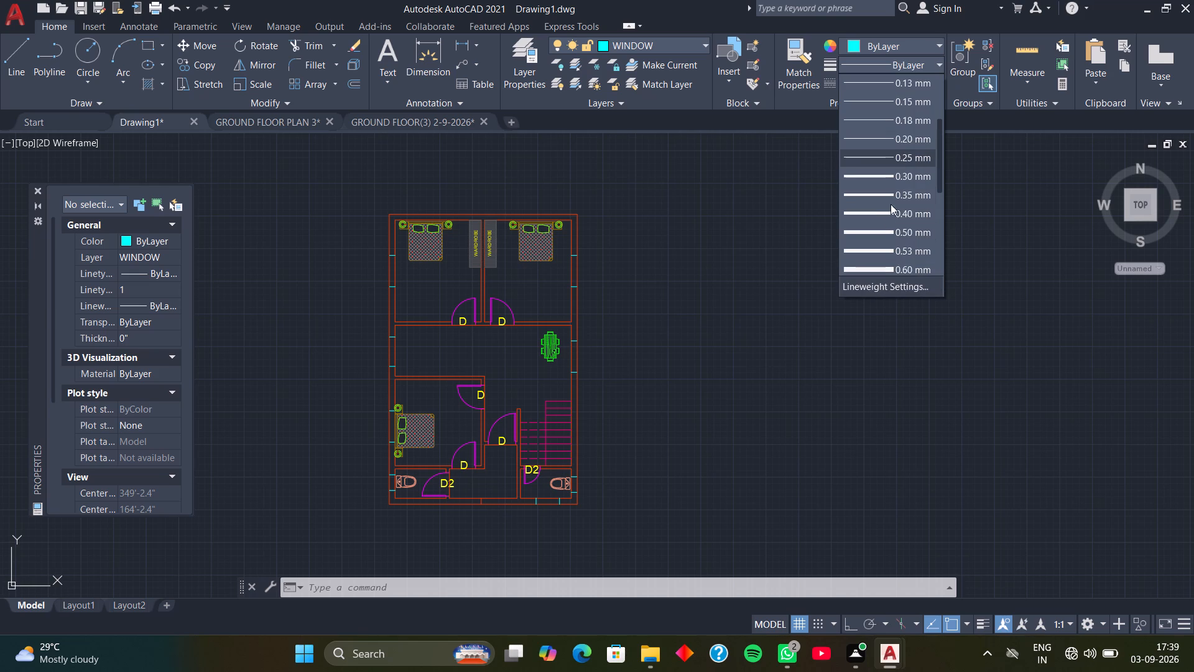
pyautogui.click(892, 194)
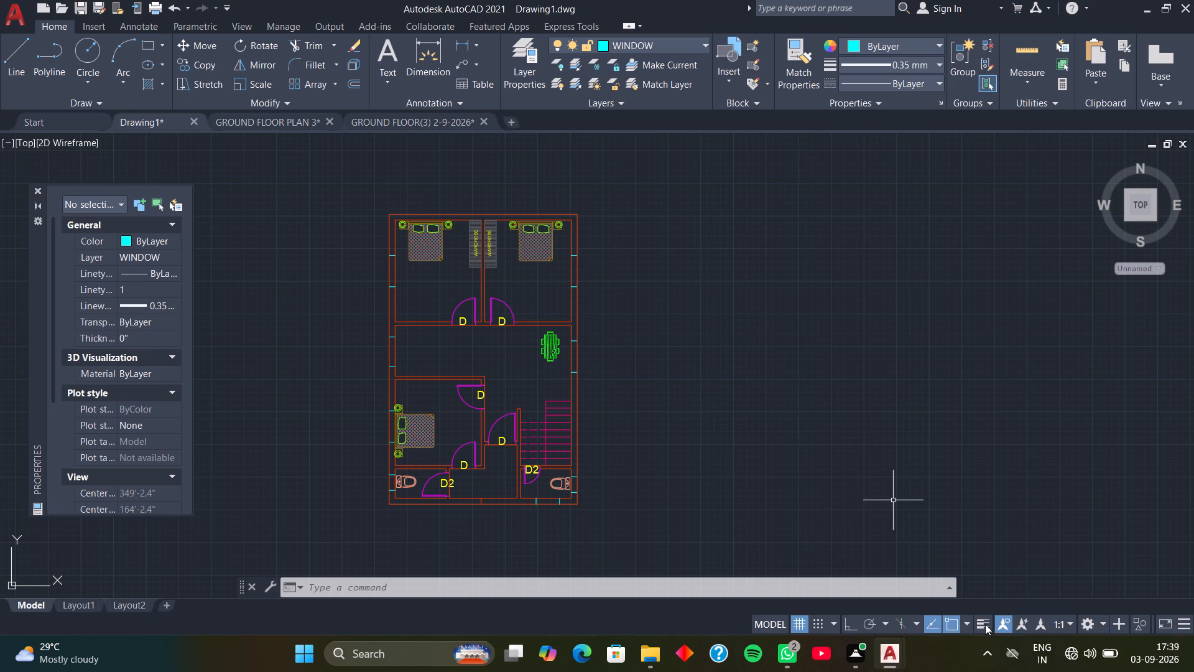
pyautogui.click(985, 624)
# Draw a vertical line with Ortho on between the midpoints of the end lines of the window beside the dining table.
pyautogui.write('L')
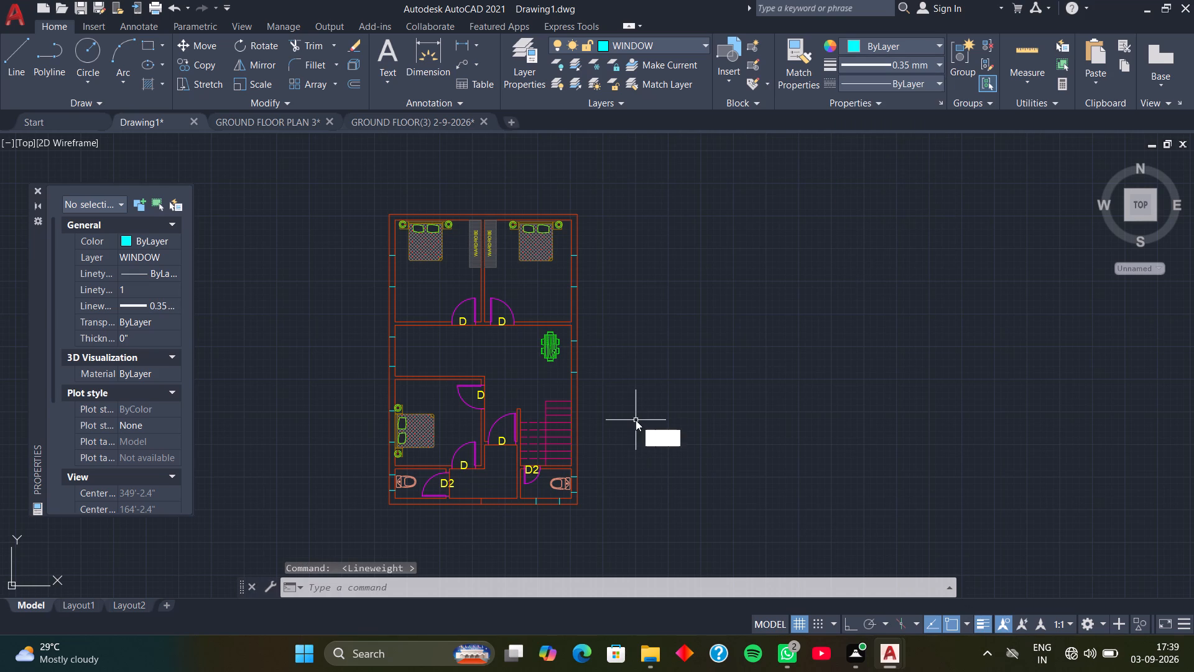
pyautogui.press('space')
pyautogui.scroll(2, 591, 386)
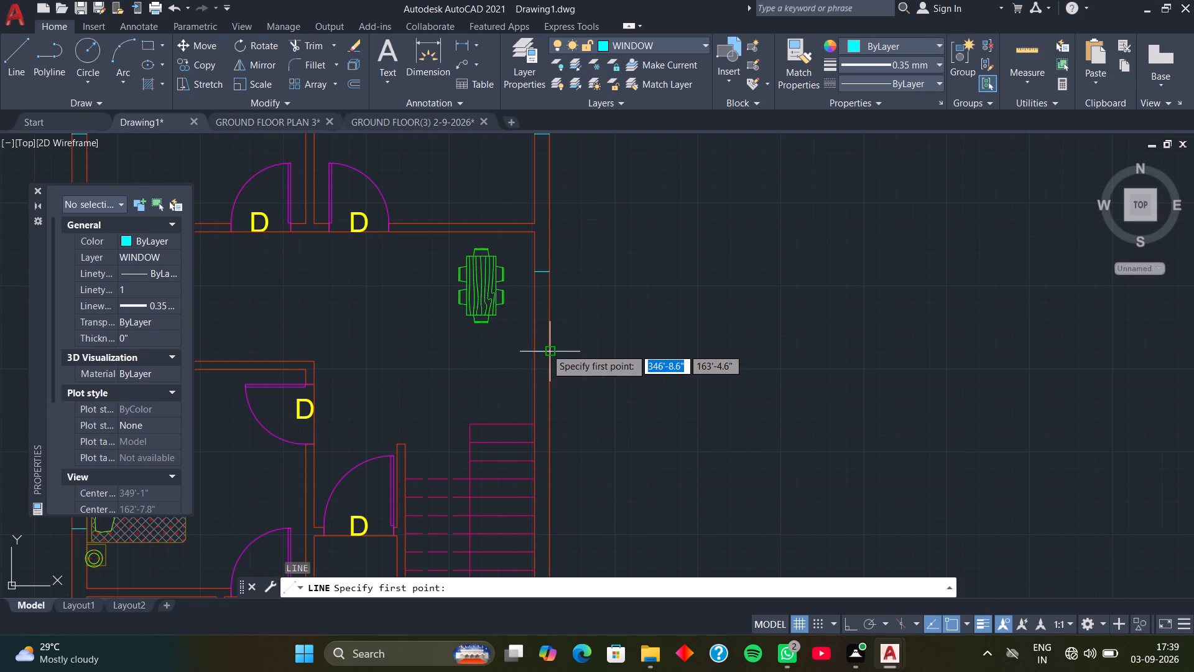
pyautogui.scroll(3, 538, 349)
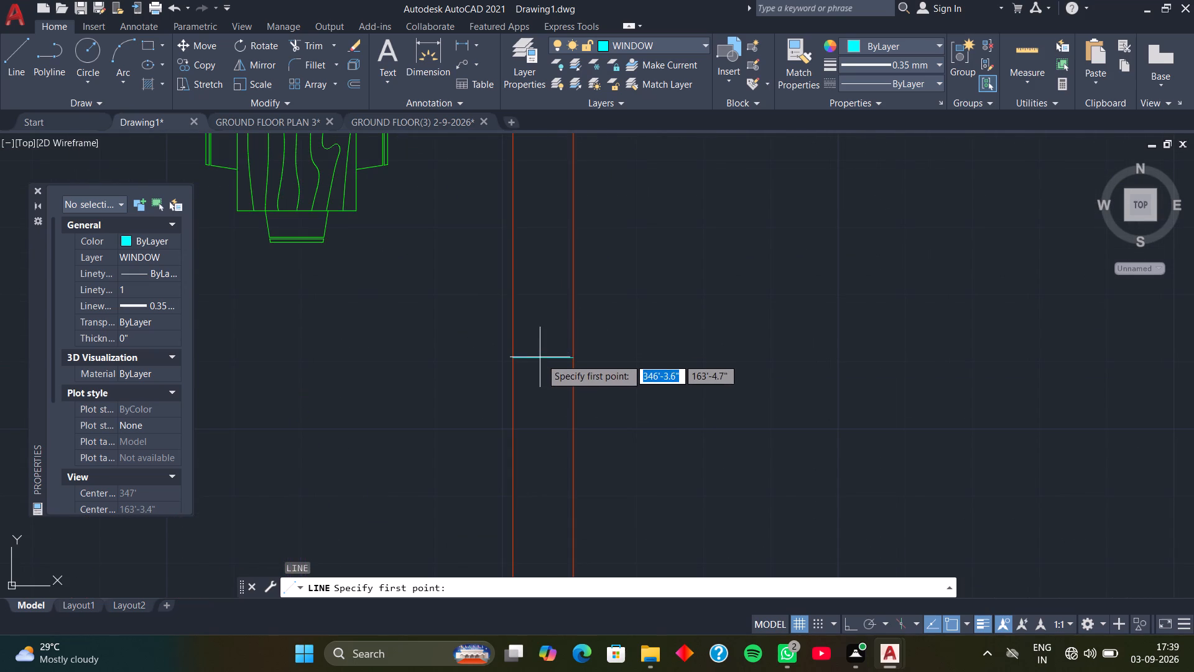
pyautogui.click(541, 358)
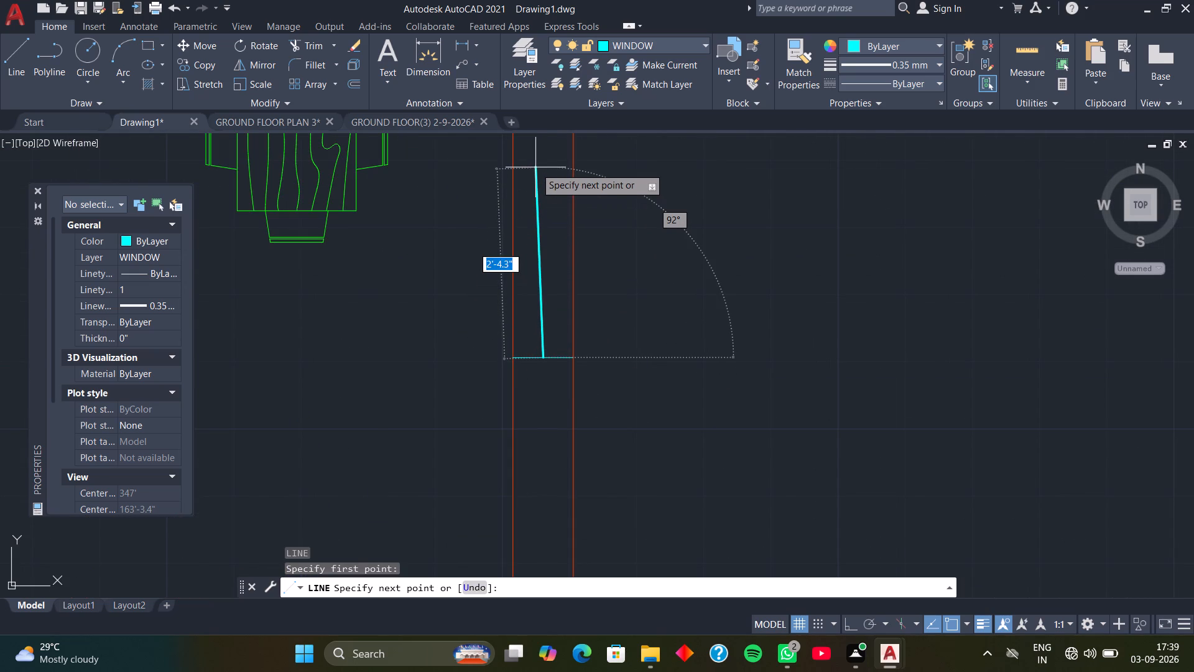
pyautogui.press('F8')
pyautogui.moveTo(534, 184); pyautogui.dragTo(540, 215, button='middle')
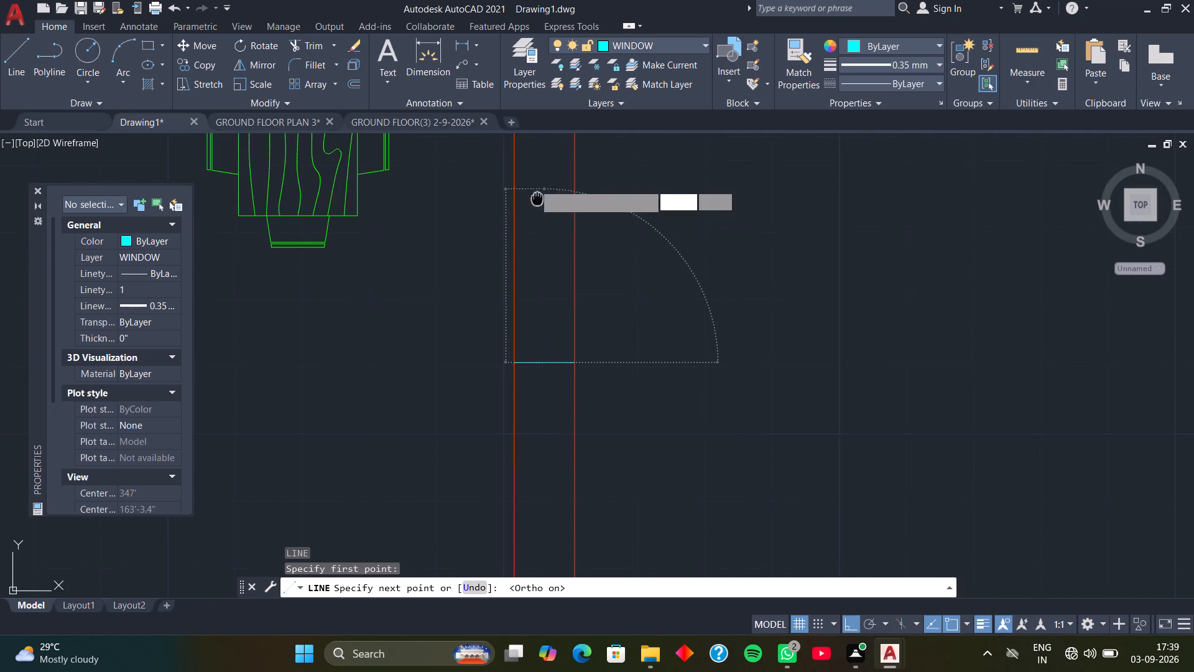
pyautogui.moveTo(540, 215); pyautogui.dragTo(560, 425, button='middle')
pyautogui.click(567, 274)
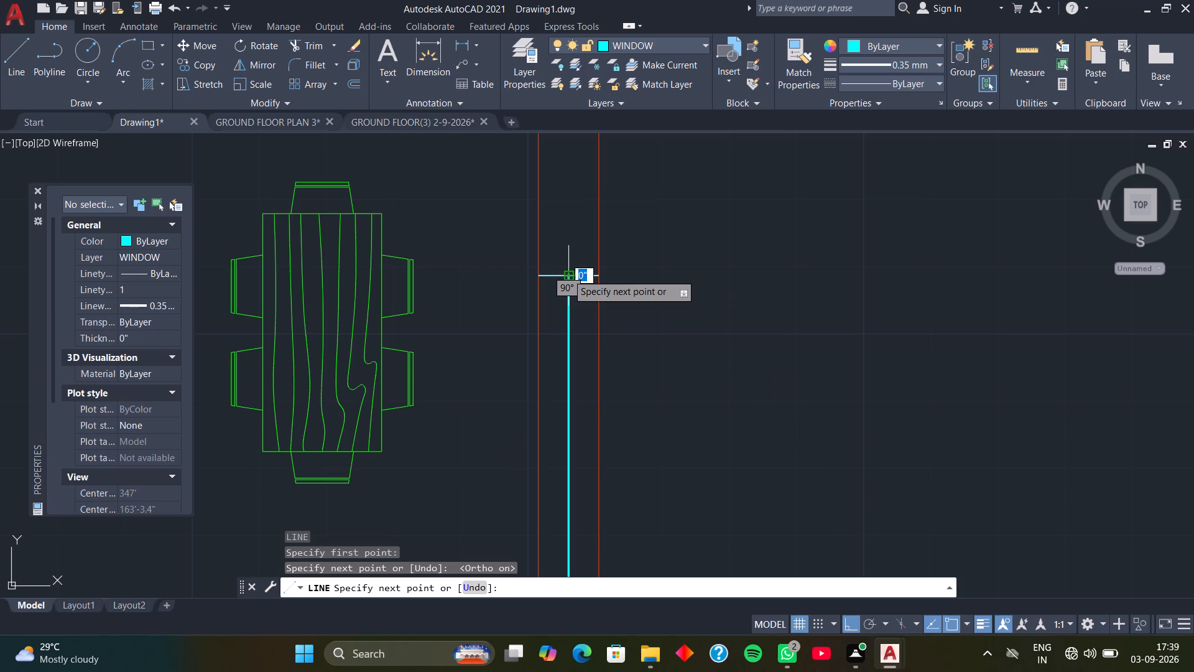
pyautogui.press('space')
# Draw centre lines through the two windows of the lower-right toilet room, one in the right wall and one in the bottom wall.
pyautogui.scroll(-2, 568, 256)
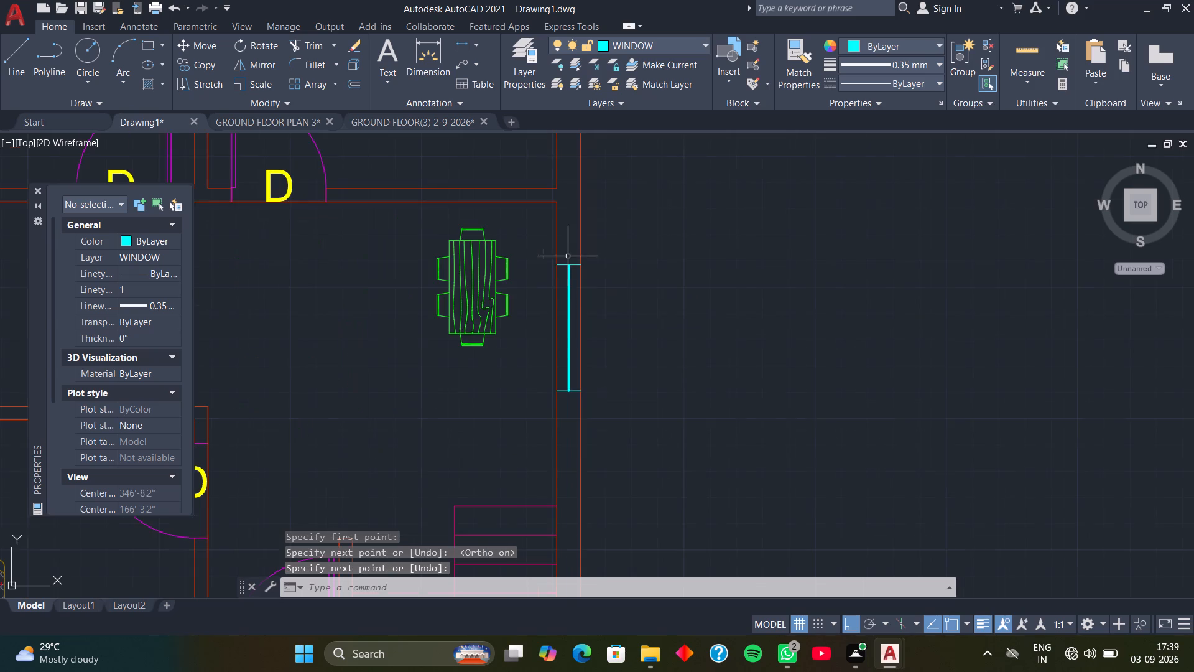
pyautogui.moveTo(600, 467); pyautogui.dragTo(553, 111, button='middle')
pyautogui.moveTo(547, 362); pyautogui.dragTo(537, 213, button='middle')
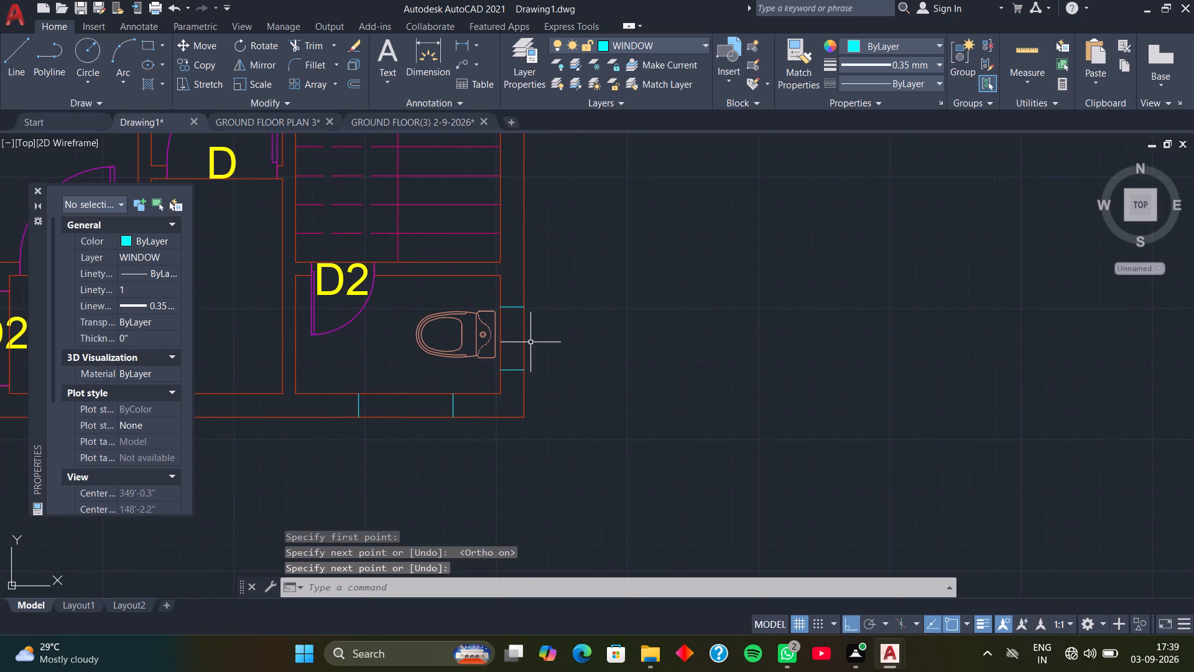
pyautogui.press('space')
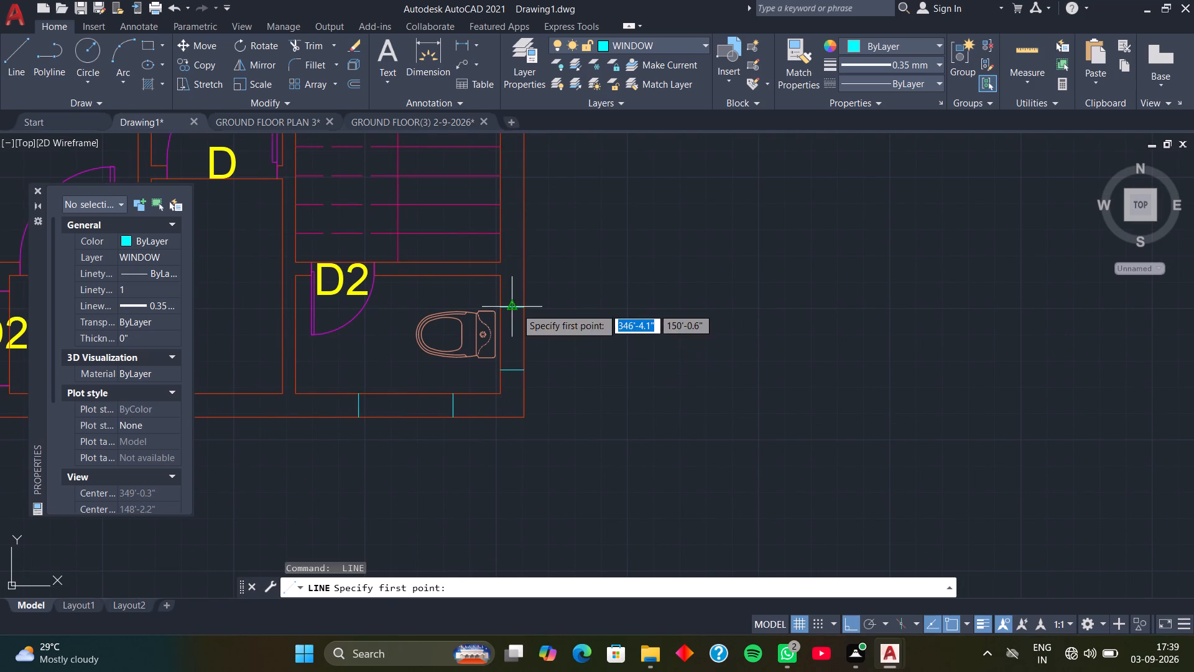
pyautogui.click(516, 308)
pyautogui.click(513, 370)
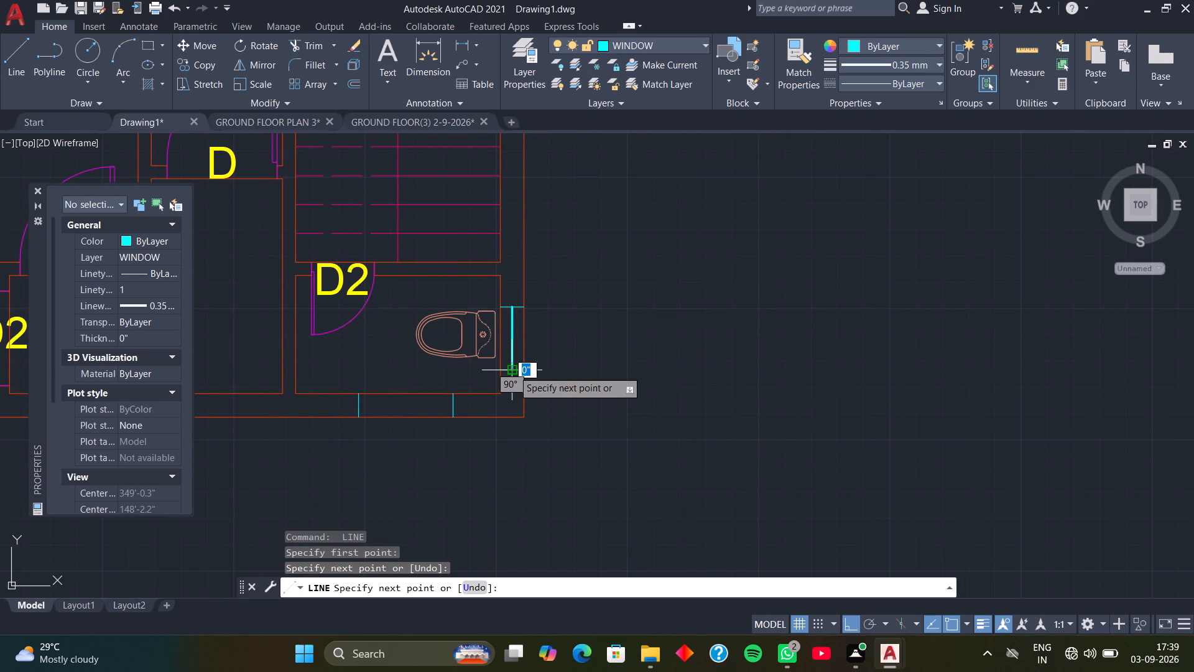
pyautogui.press('space')
pyautogui.press('space')
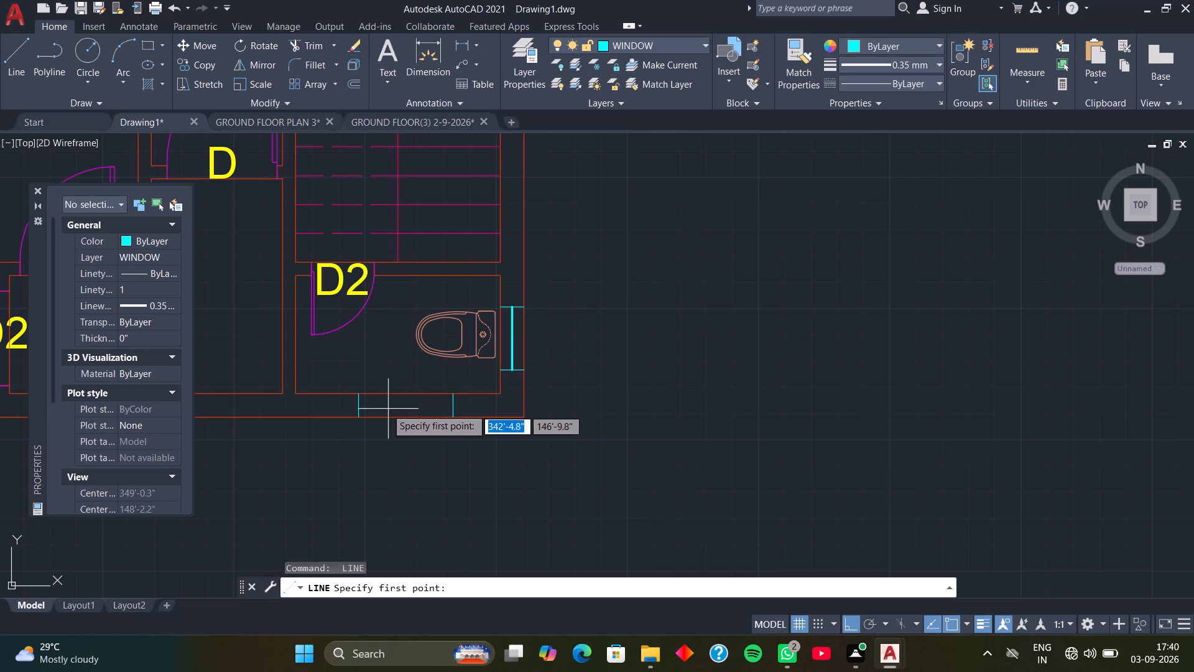
pyautogui.click(358, 409)
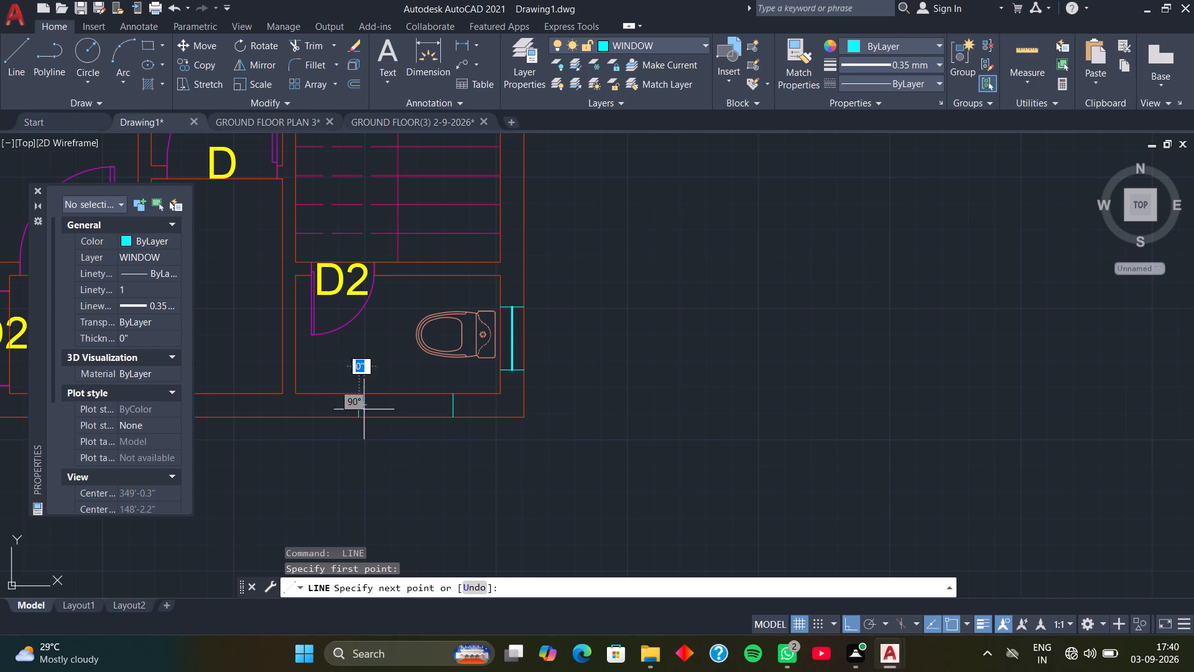
pyautogui.click(449, 408)
pyautogui.press('space')
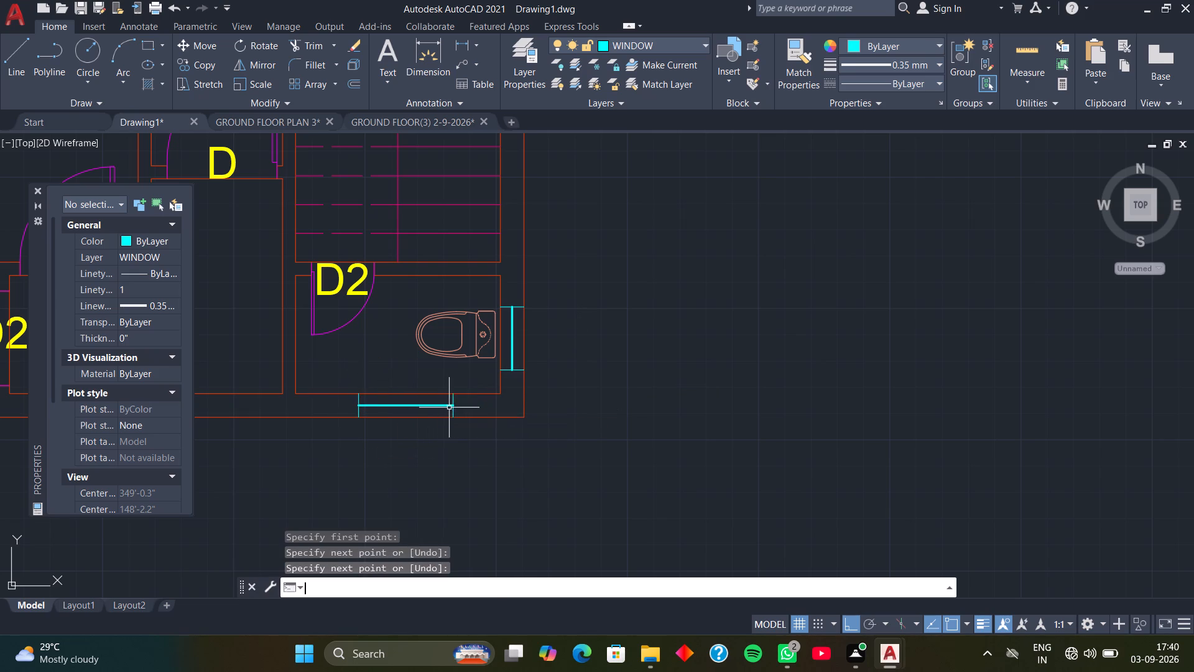
# Draw a vertical centre line through the window in the left wall of the lower-left toilet, behind the WC.
pyautogui.scroll(-3, 440, 409)
pyautogui.moveTo(437, 418); pyautogui.dragTo(612, 375, button='middle')
pyautogui.moveTo(467, 352); pyautogui.dragTo(484, 375, button='middle')
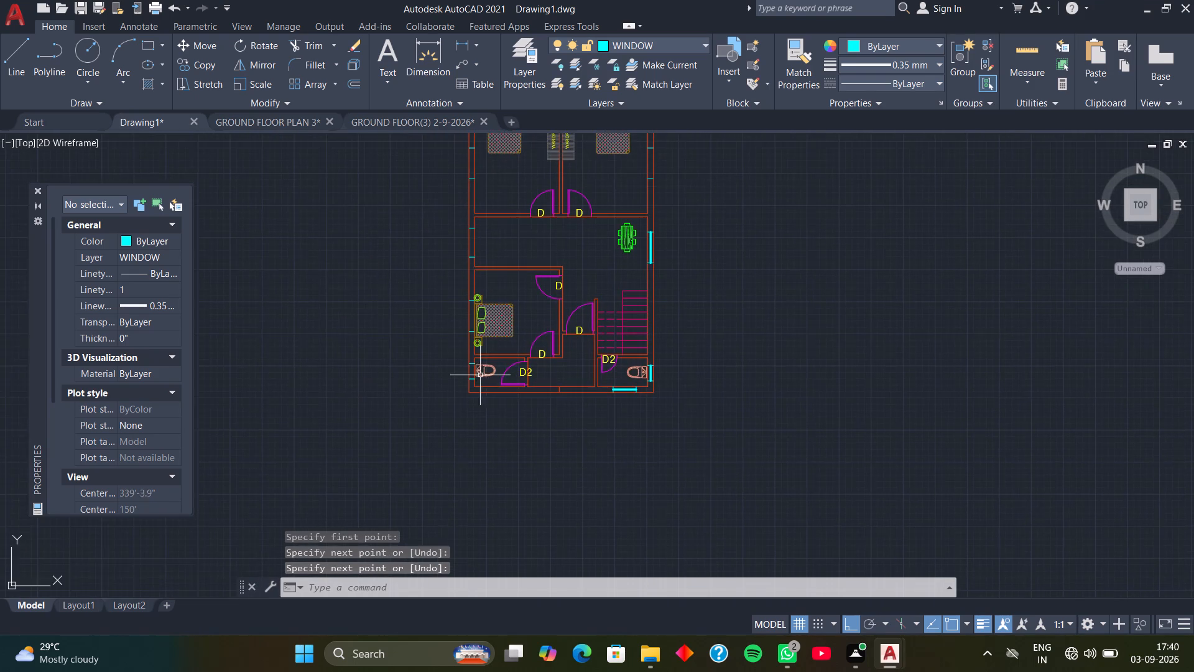
pyautogui.scroll(5, 479, 375)
pyautogui.press('space')
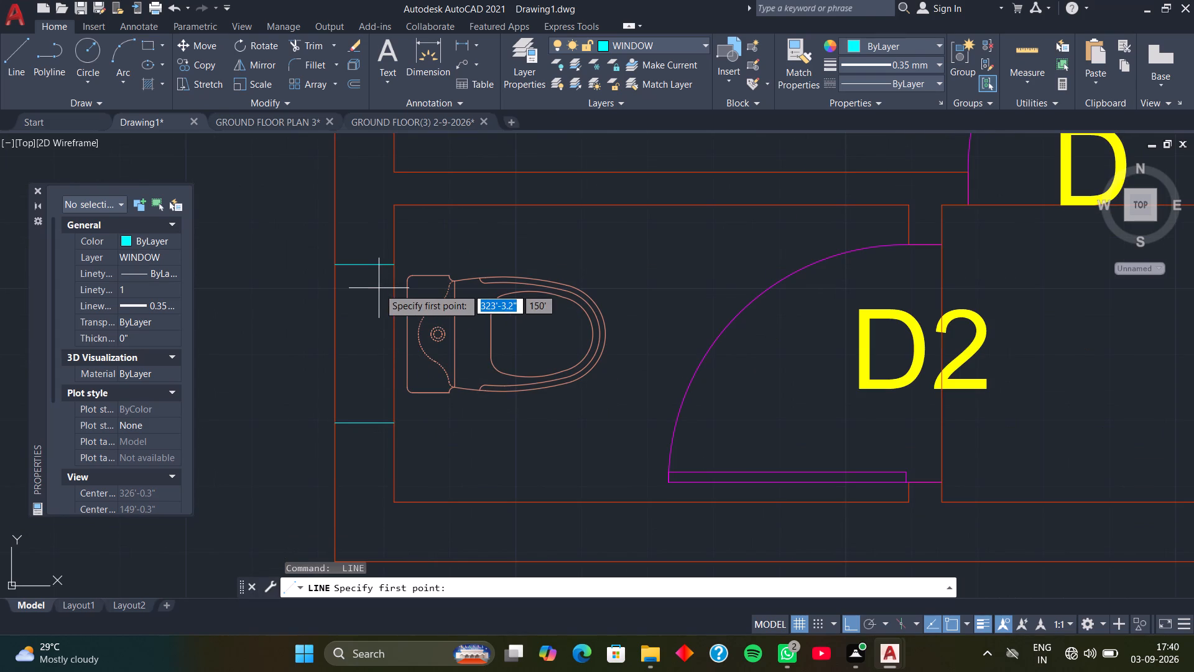
pyautogui.click(364, 264)
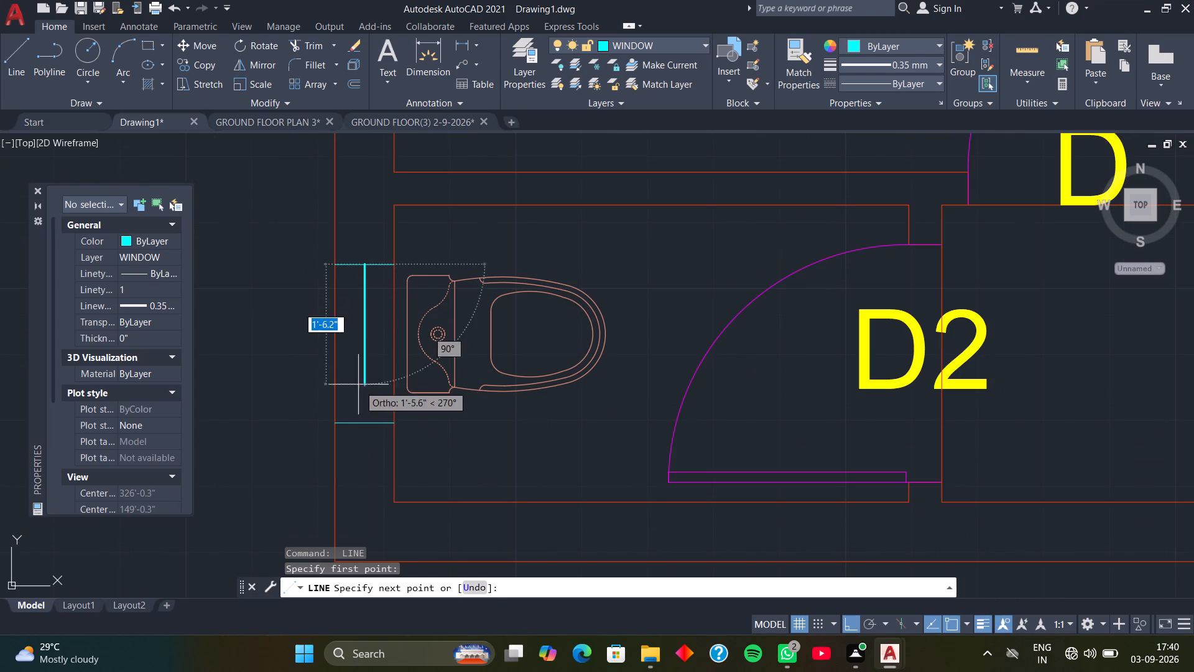
pyautogui.click(361, 422)
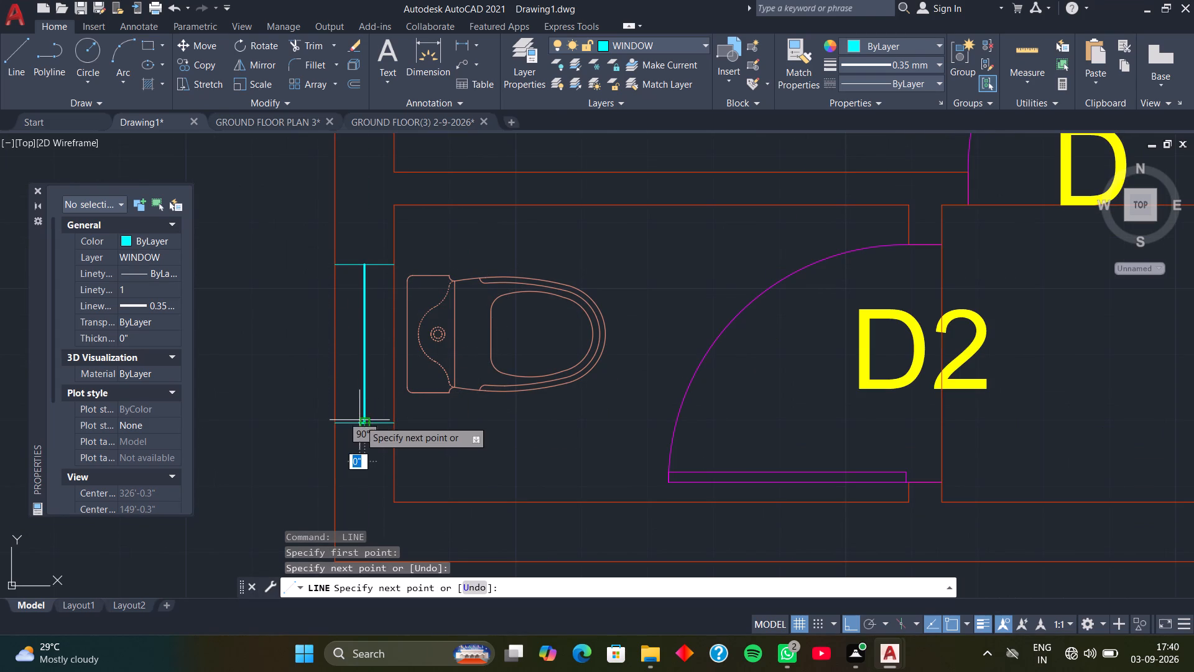
pyautogui.press('space')
# Draw a vertical centre line through the window in the left wall of the lower-left bedroom, behind the bed.
pyautogui.scroll(-2, 359, 419)
pyautogui.moveTo(359, 419); pyautogui.dragTo(374, 546, button='middle')
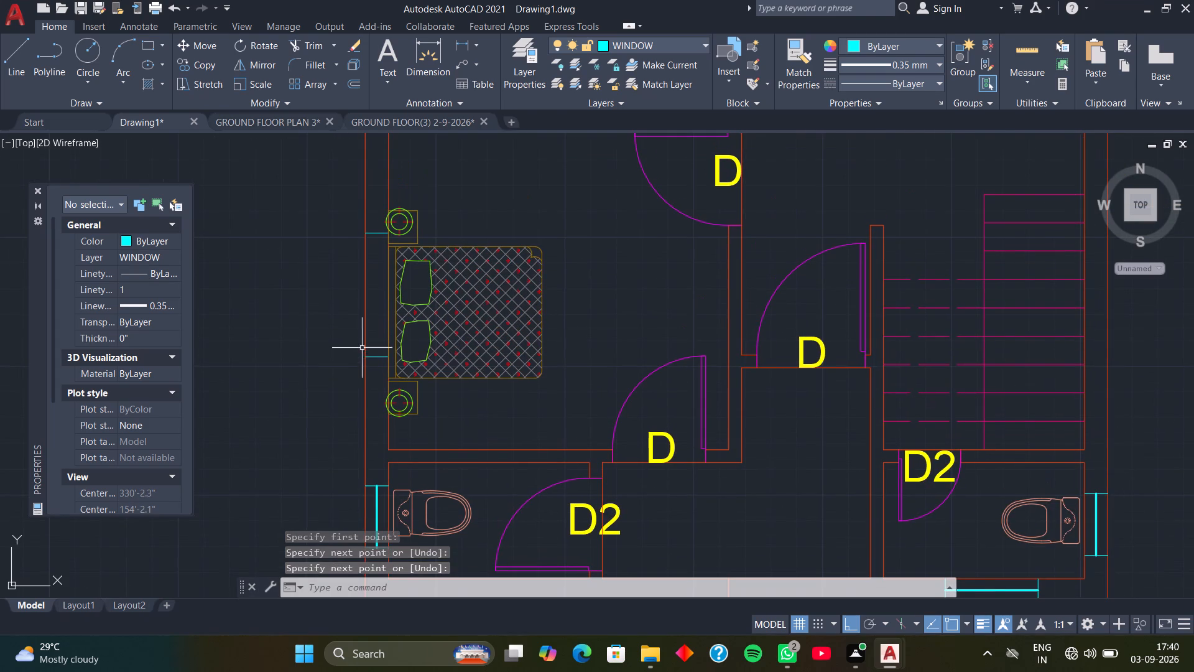
pyautogui.press('space')
pyautogui.click(381, 229)
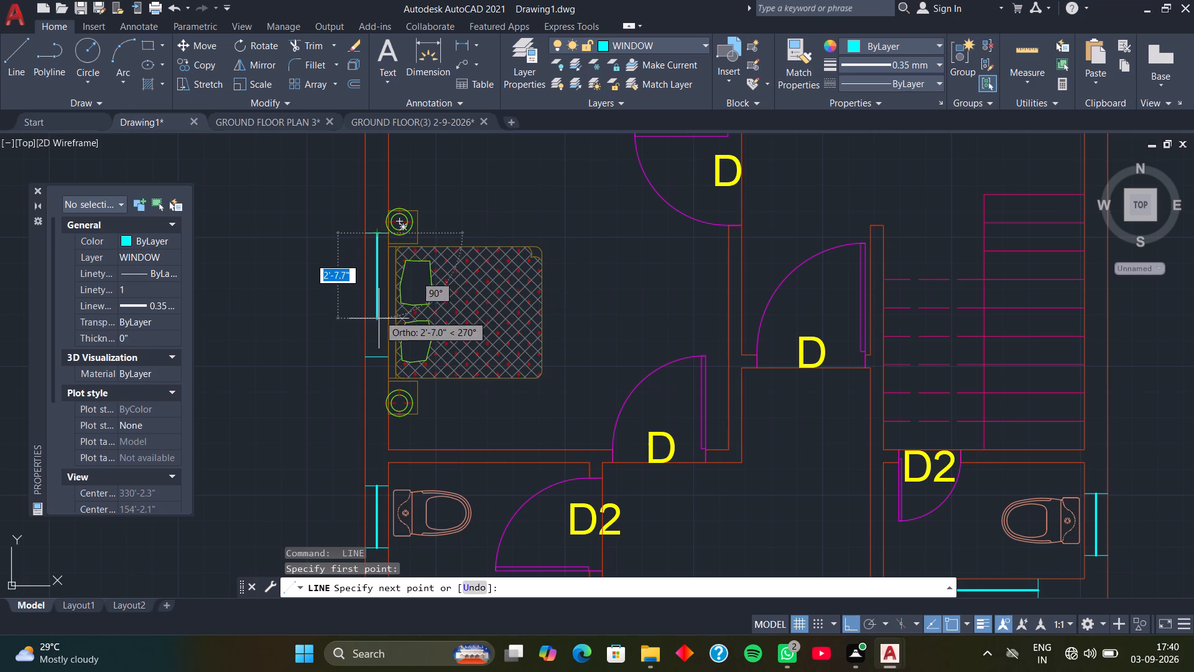
pyautogui.click(377, 356)
pyautogui.press('space')
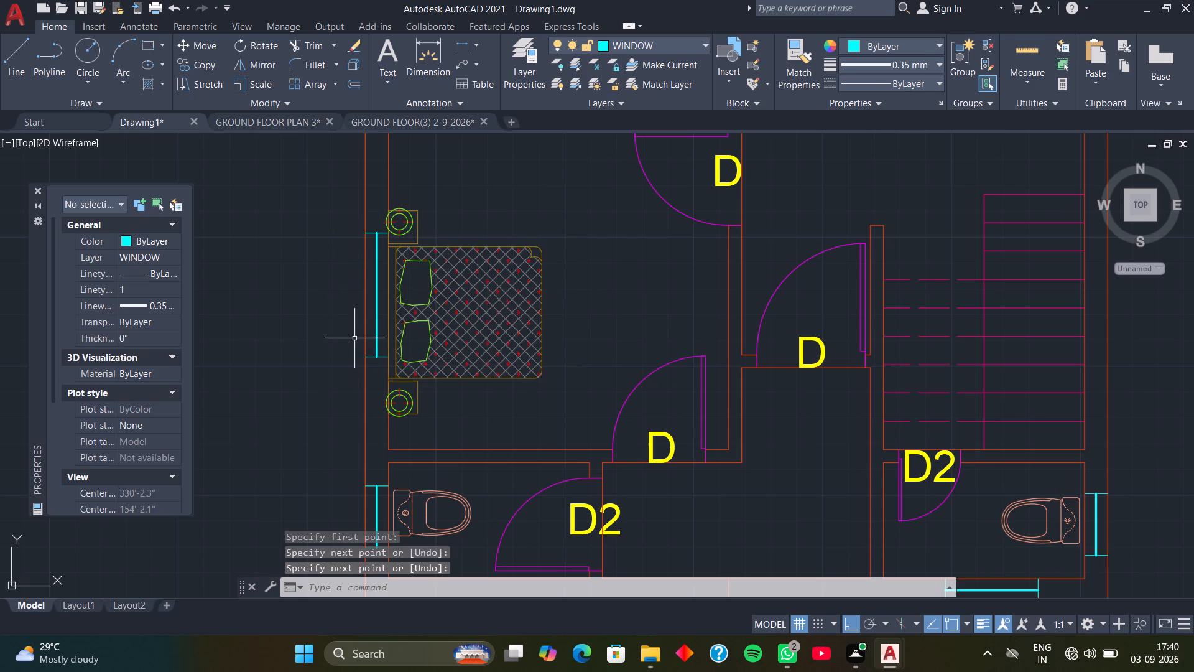
# Draw a vertical centre line through the left-wall window of the hall, opposite the dining table.
pyautogui.scroll(-2, 353, 337)
pyautogui.moveTo(310, 278); pyautogui.dragTo(310, 439, button='middle')
pyautogui.scroll(2, 335, 414)
pyautogui.press('space')
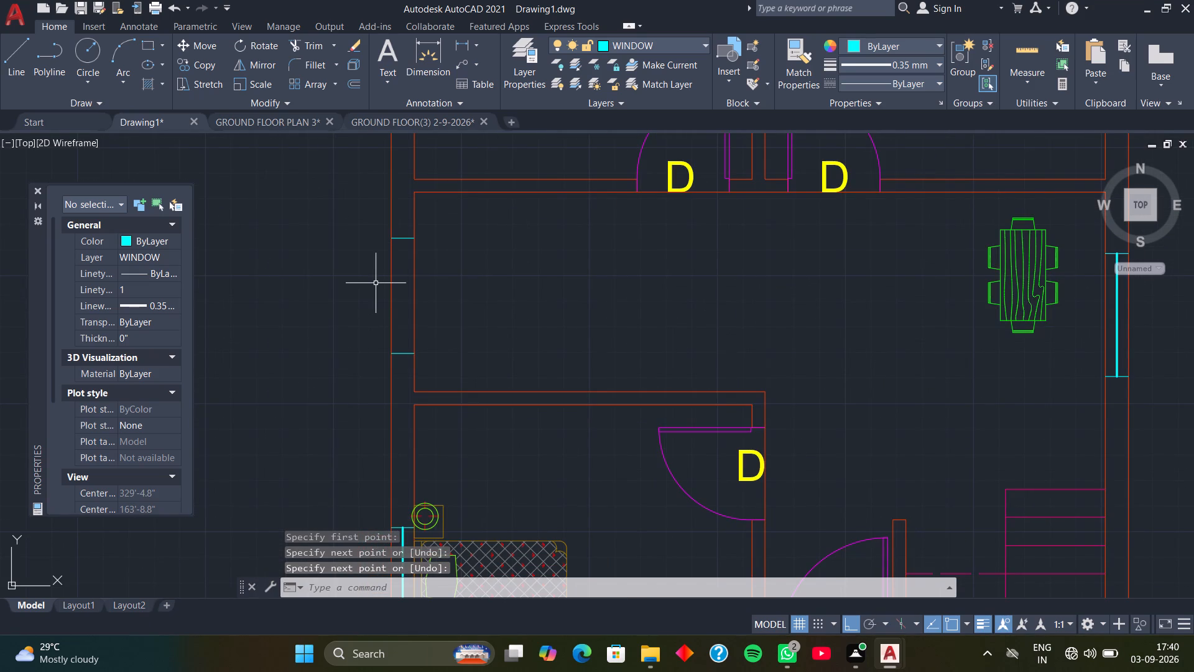
pyautogui.click(405, 241)
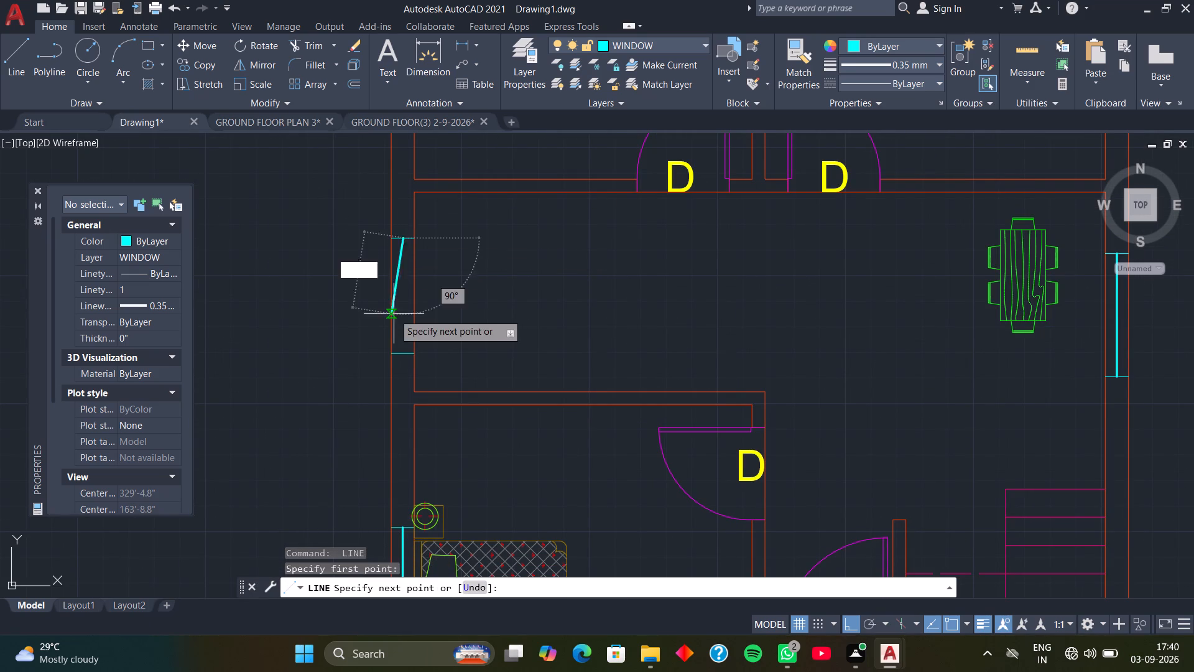
pyautogui.click(398, 355)
pyautogui.press('space')
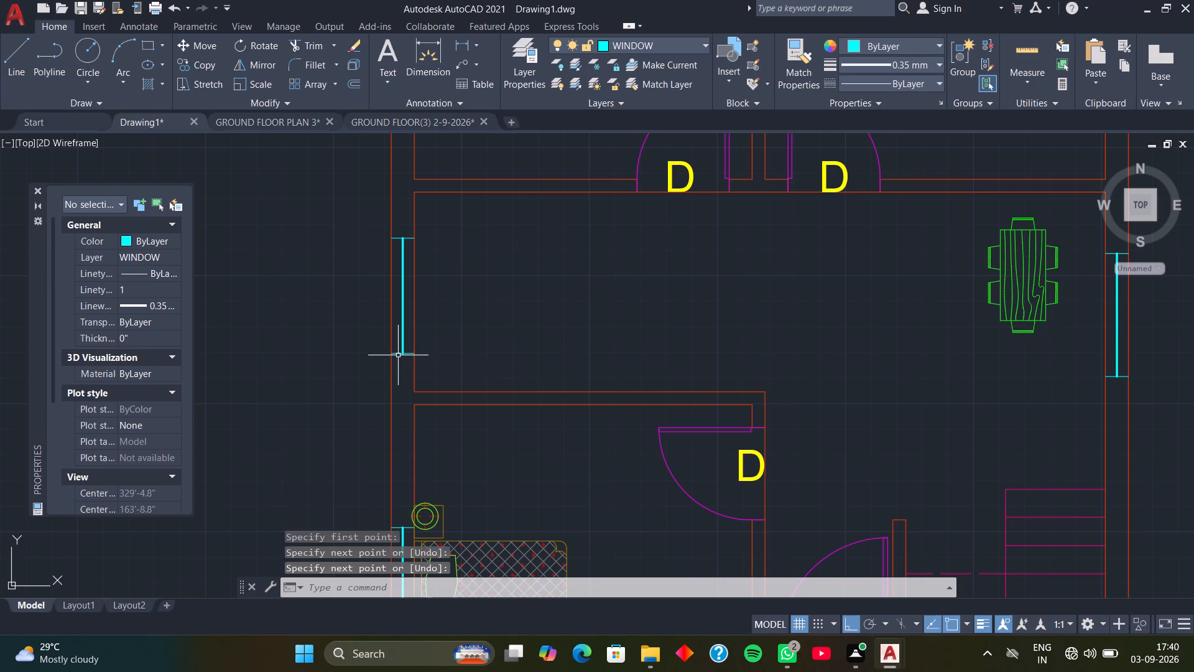
# Draw a vertical centre line through the window in the left wall of the upper-left bedroom.
pyautogui.scroll(-2, 374, 312)
pyautogui.moveTo(357, 251); pyautogui.dragTo(322, 444, button='middle')
pyautogui.scroll(2, 328, 423)
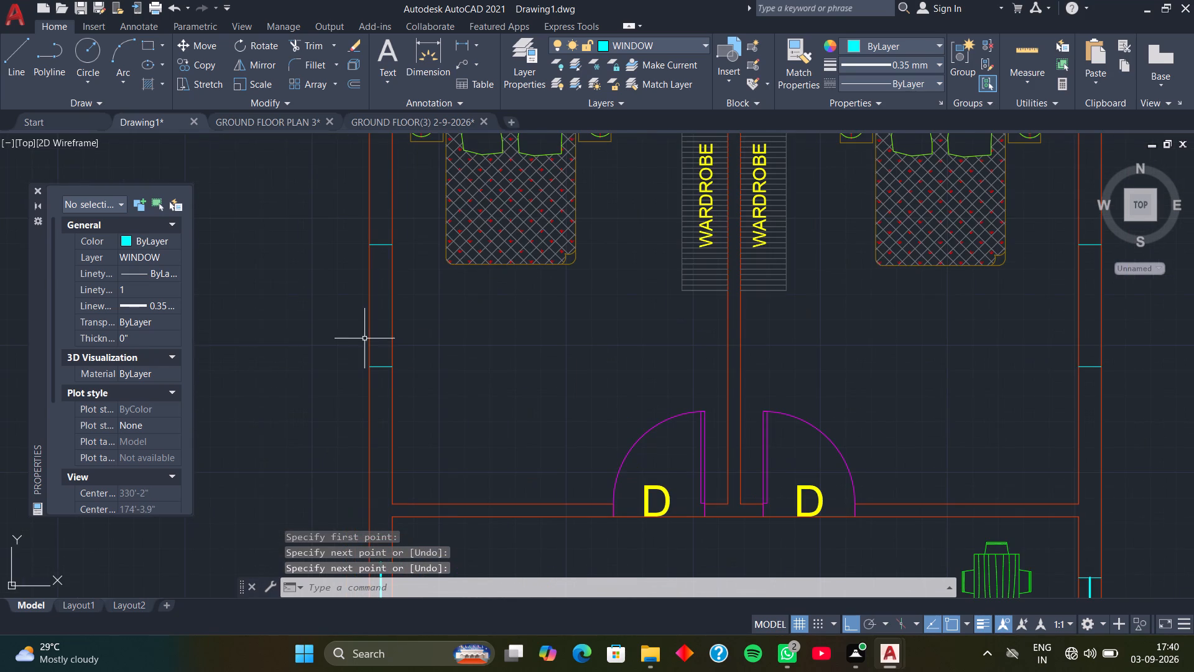
pyautogui.press('space')
pyautogui.click(384, 245)
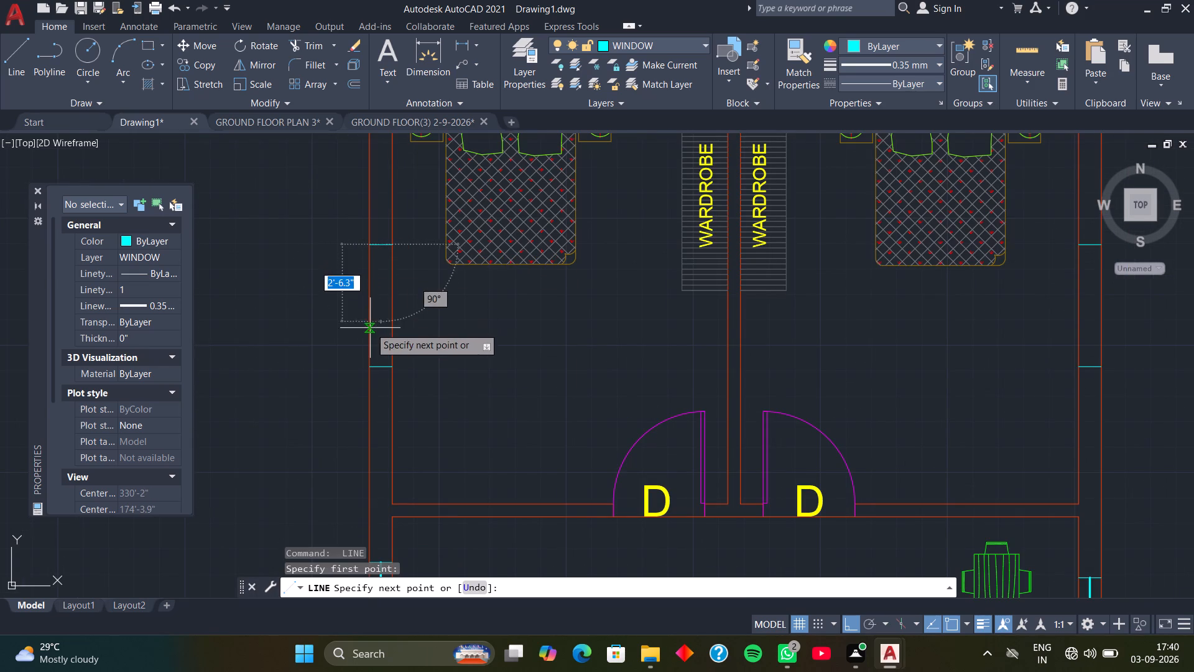
pyautogui.click(382, 368)
pyautogui.press('space')
# Draw a 4' vertical centre line through the window in the right wall of the upper-right bedroom.
pyautogui.scroll(-2, 419, 346)
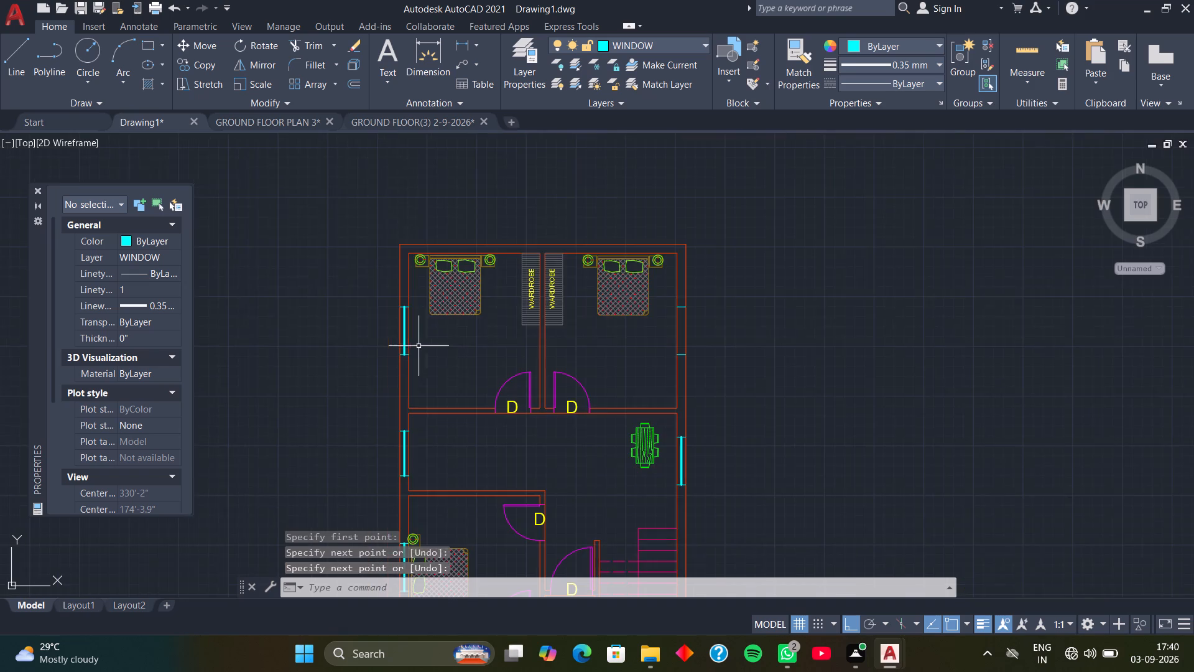
pyautogui.moveTo(613, 335); pyautogui.dragTo(390, 336, button='middle')
pyautogui.scroll(2, 436, 338)
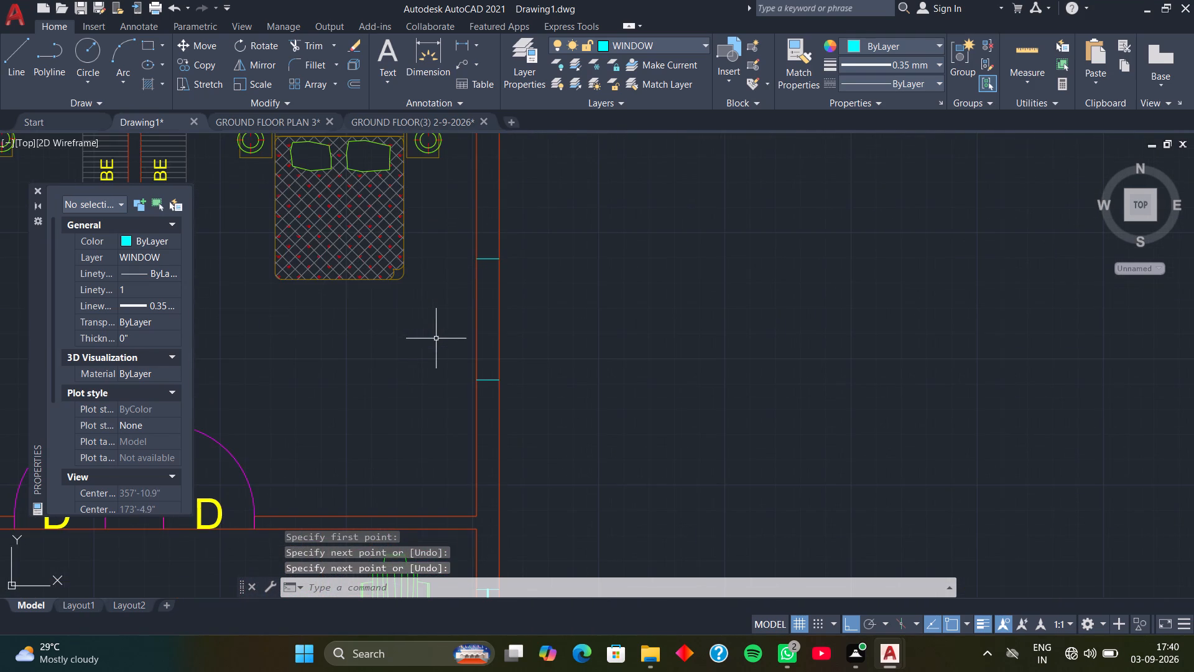
pyautogui.scroll(2, 436, 338)
pyautogui.moveTo(495, 292); pyautogui.dragTo(486, 324, button='middle')
pyautogui.press('space')
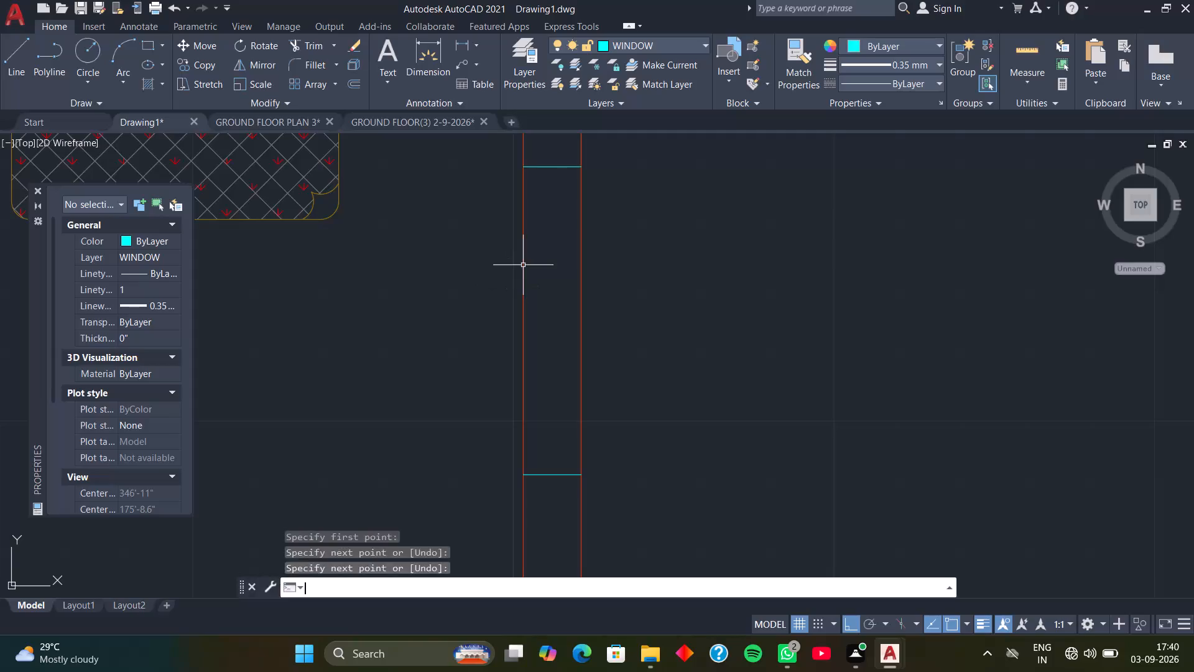
pyautogui.click(554, 169)
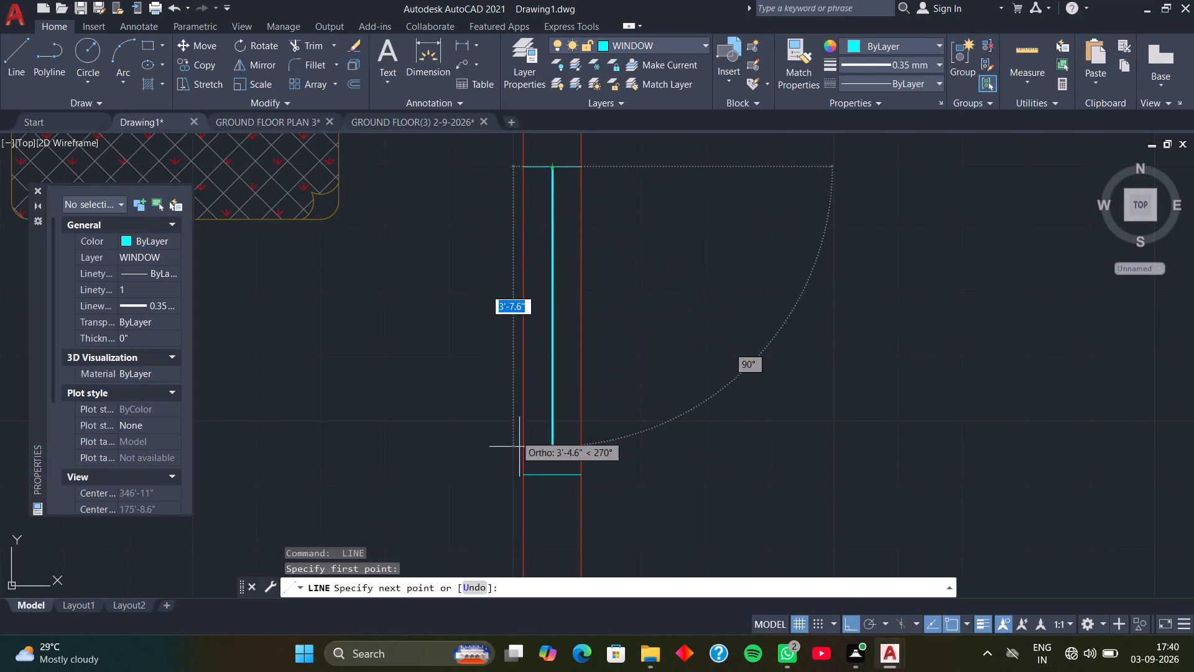
pyautogui.click(549, 478)
pyautogui.press('space')
# Review the whole plan, then examine the drawing hall, kitchen and stairs in the GROUND FLOOR(3) 2-9-2026 drawing for reference.
pyautogui.scroll(-2, 567, 452)
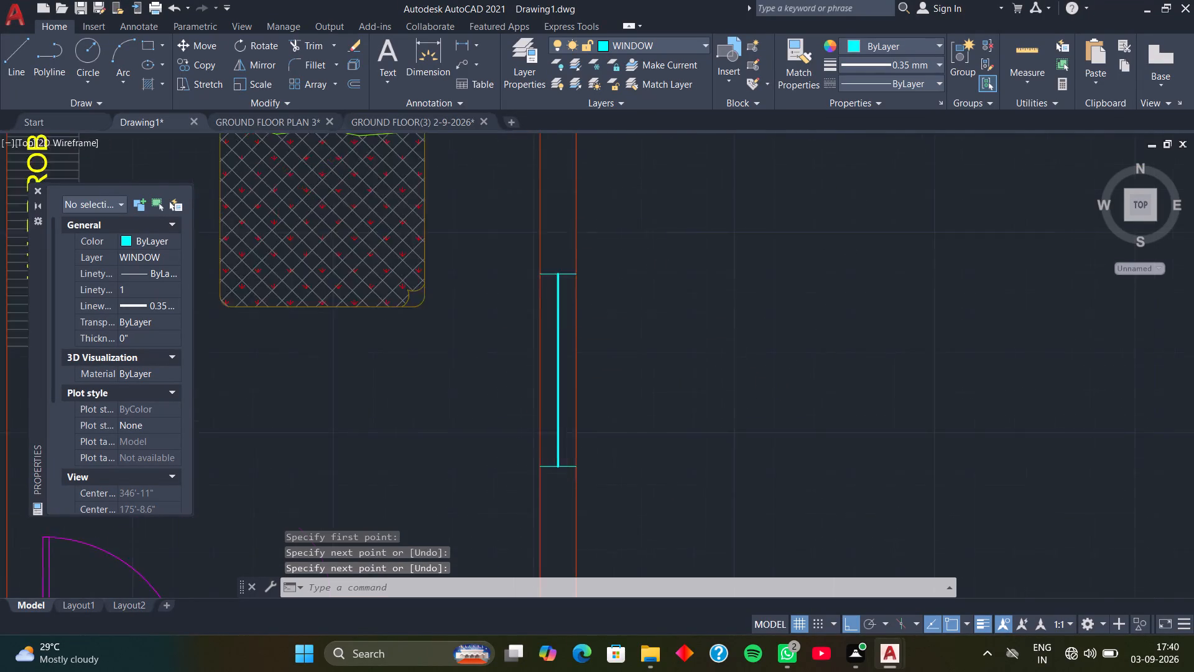
pyautogui.scroll(-1, 567, 452)
pyautogui.moveTo(511, 470); pyautogui.dragTo(672, 363, button='middle')
pyautogui.scroll(-1, 660, 357)
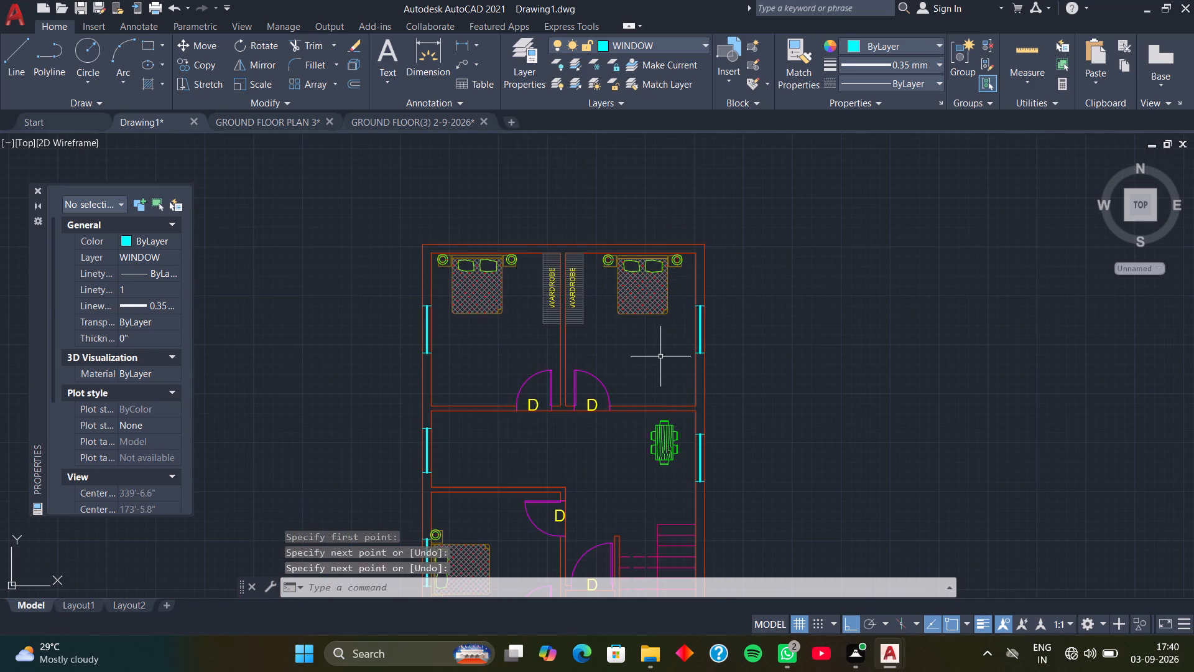
pyautogui.moveTo(660, 357); pyautogui.dragTo(621, 258, button='middle')
pyautogui.scroll(-1, 621, 258)
pyautogui.moveTo(621, 258); pyautogui.dragTo(639, 263, button='middle')
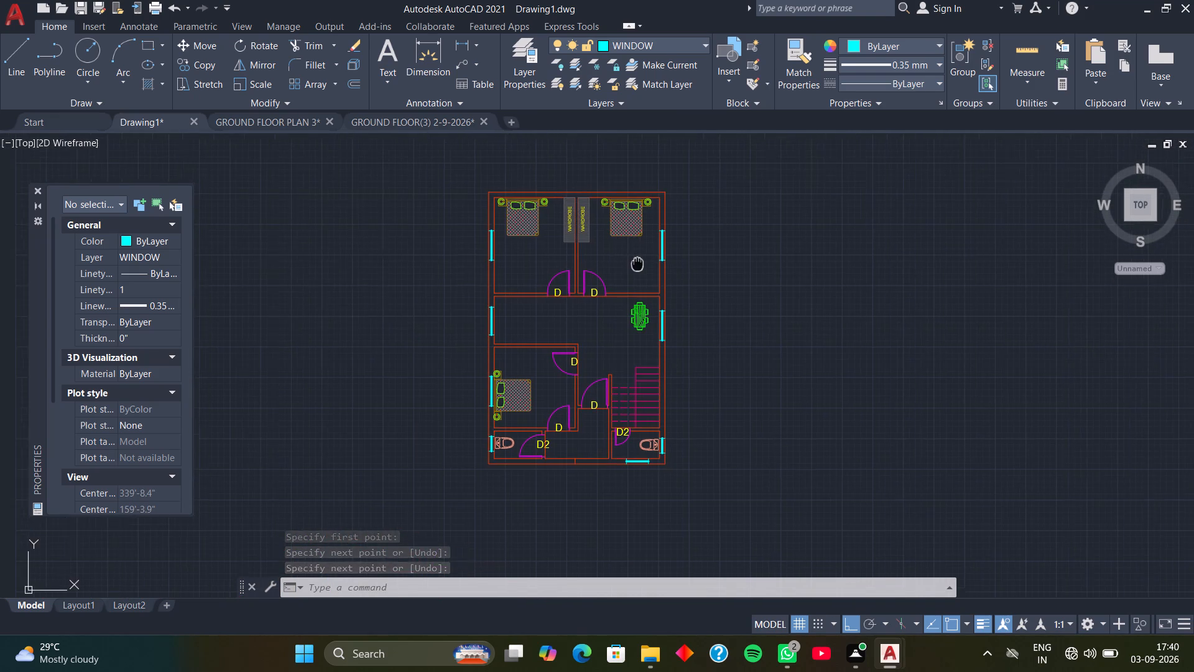
pyautogui.moveTo(639, 263); pyautogui.dragTo(621, 302, button='middle')
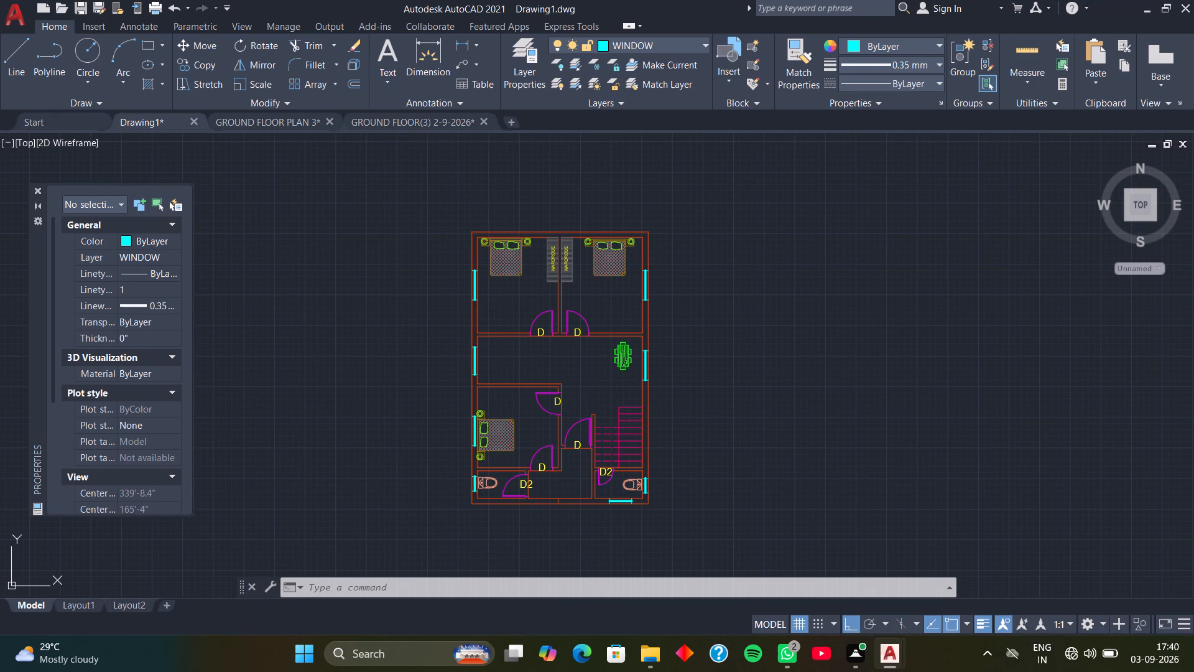
pyautogui.click(412, 120)
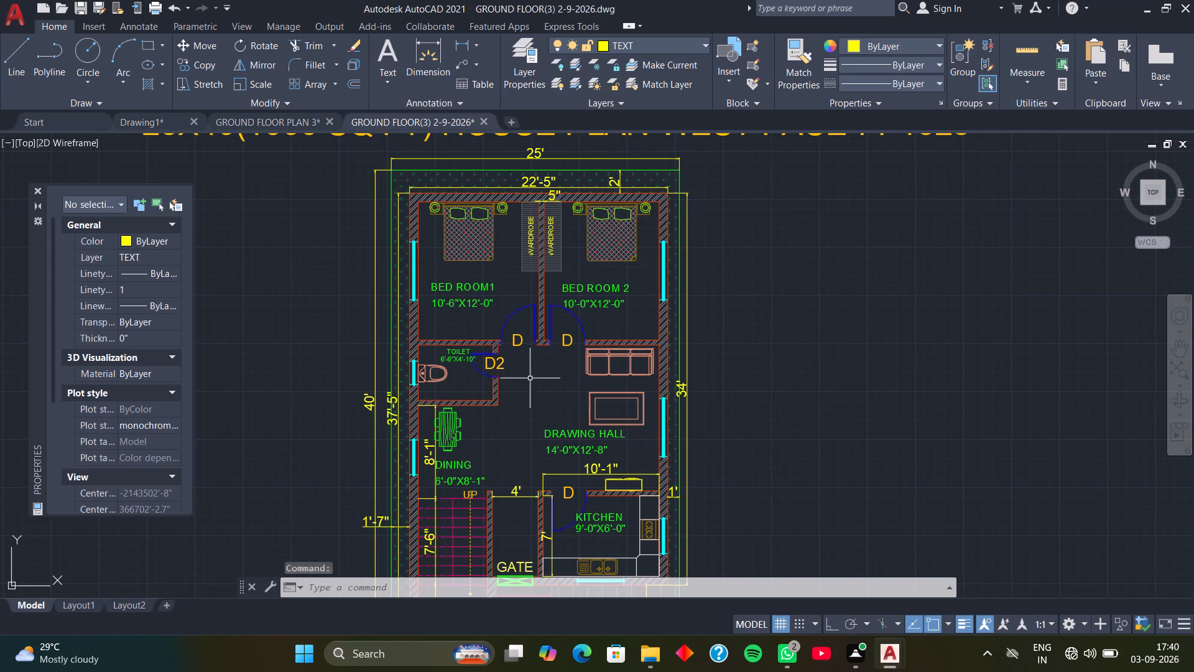
pyautogui.moveTo(540, 406); pyautogui.dragTo(462, 262, button='middle')
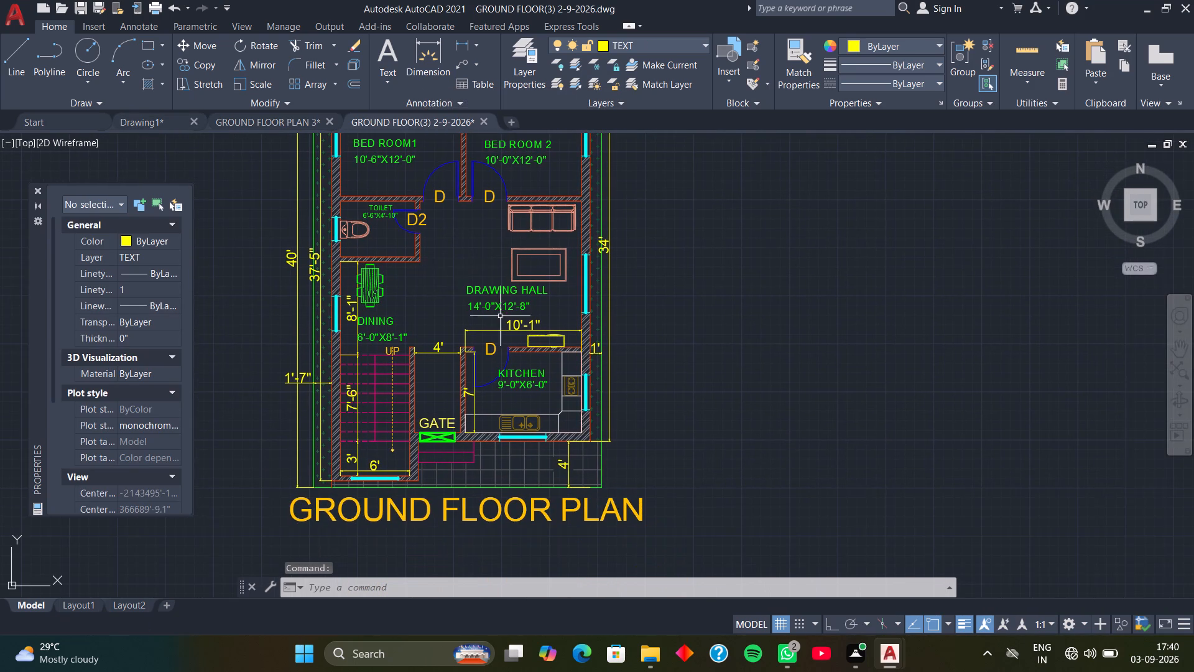
pyautogui.moveTo(516, 332); pyautogui.dragTo(475, 287, button='middle')
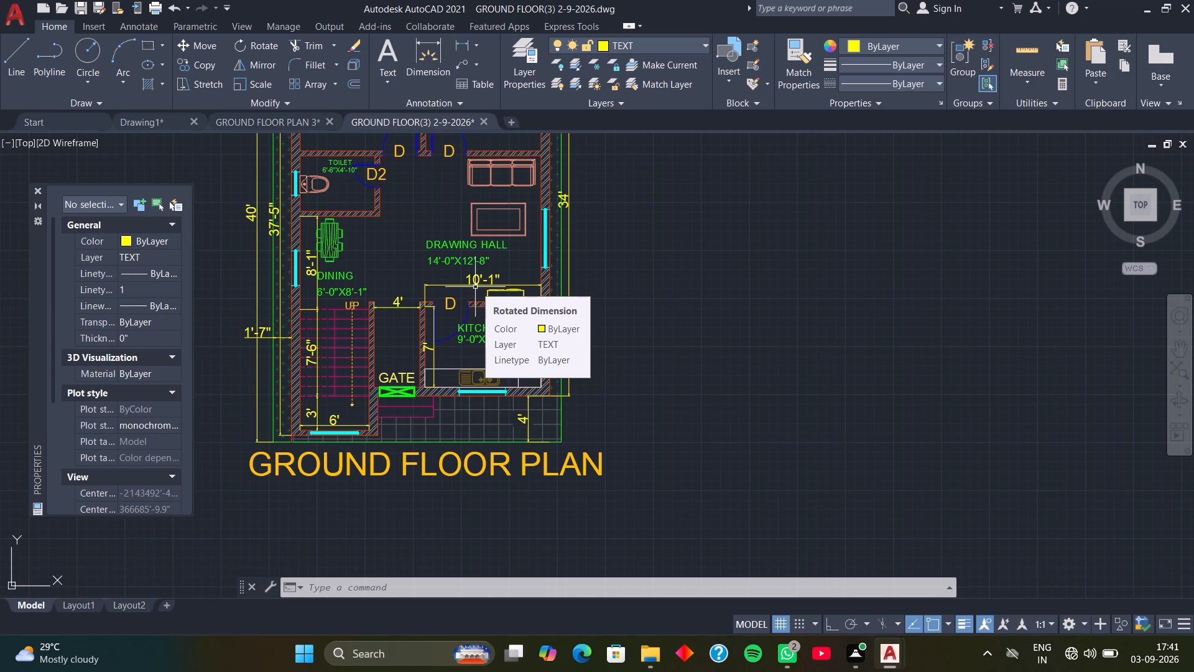
# Open the AUTOCAD_Library drawing from the Downloads folder, dismissing the missing SHX files prompt.
pyautogui.click(13, 14)
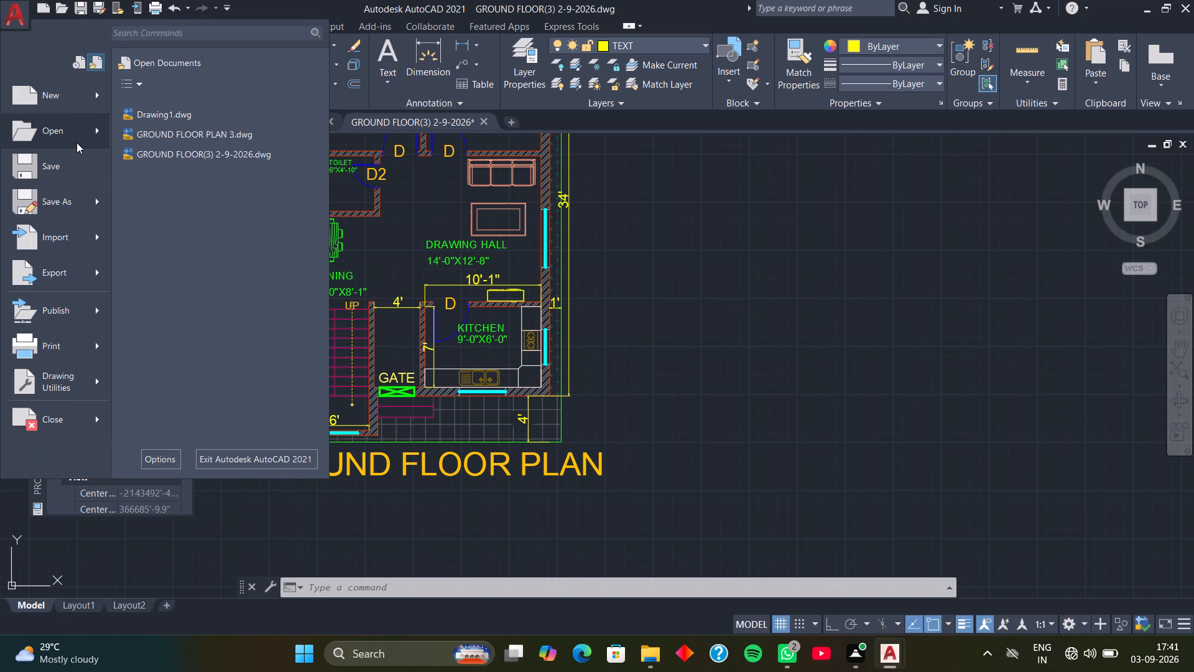
pyautogui.click(231, 108)
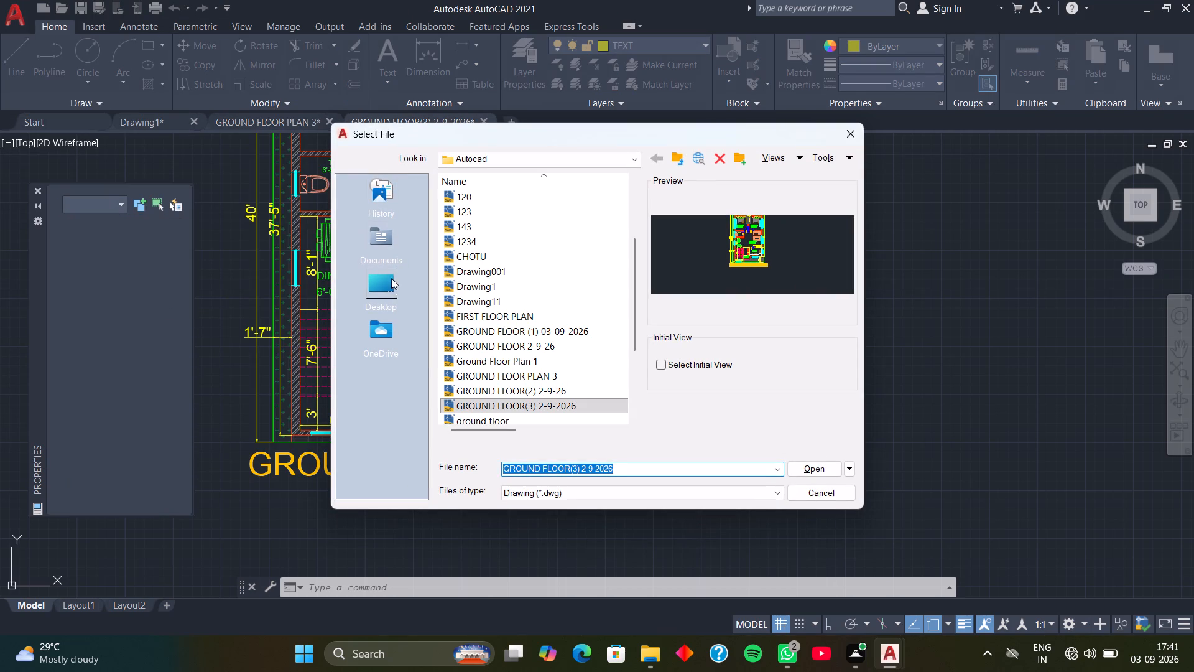
pyautogui.click(395, 295)
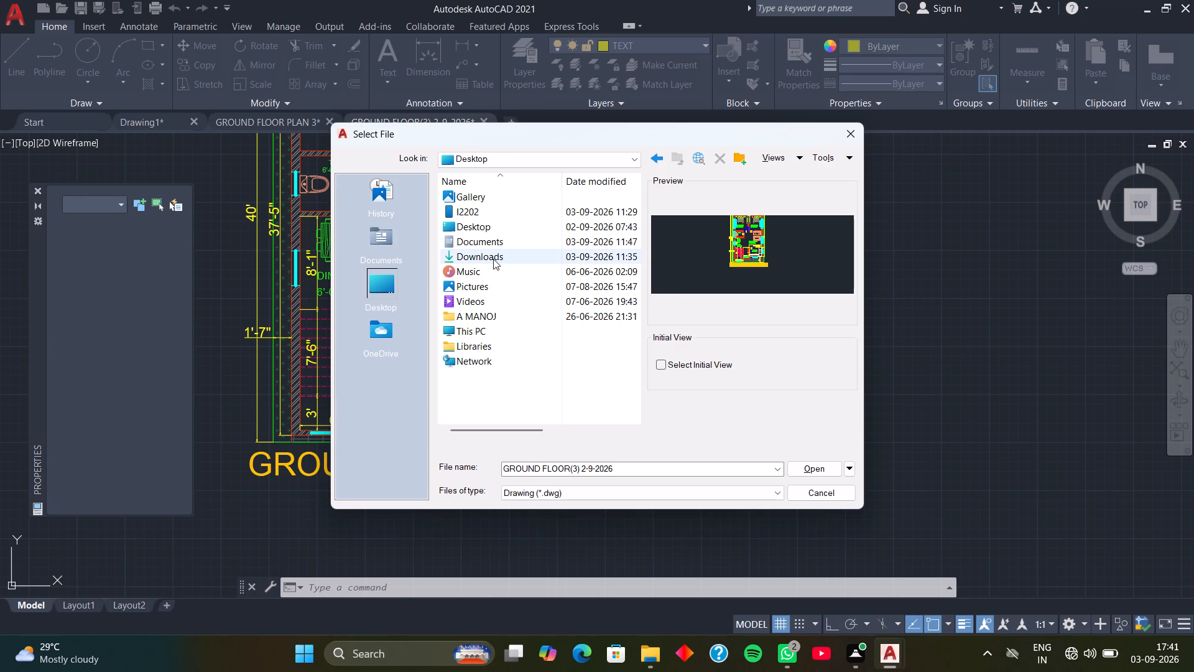
pyautogui.doubleClick(493, 259)
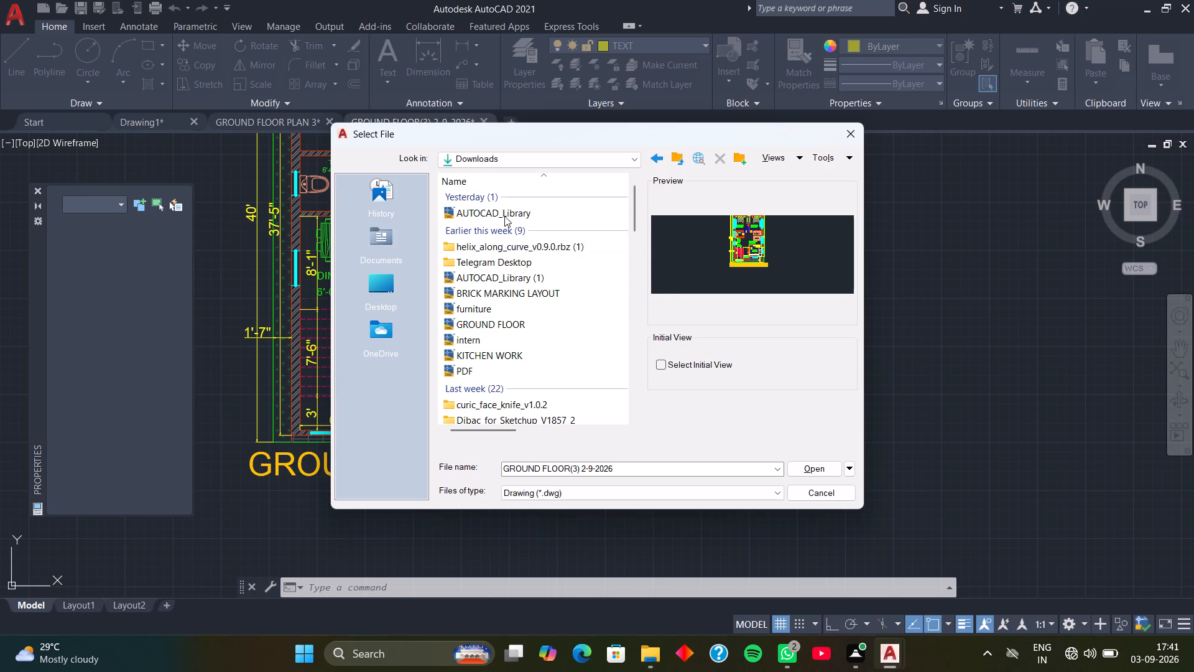
pyautogui.click(506, 210)
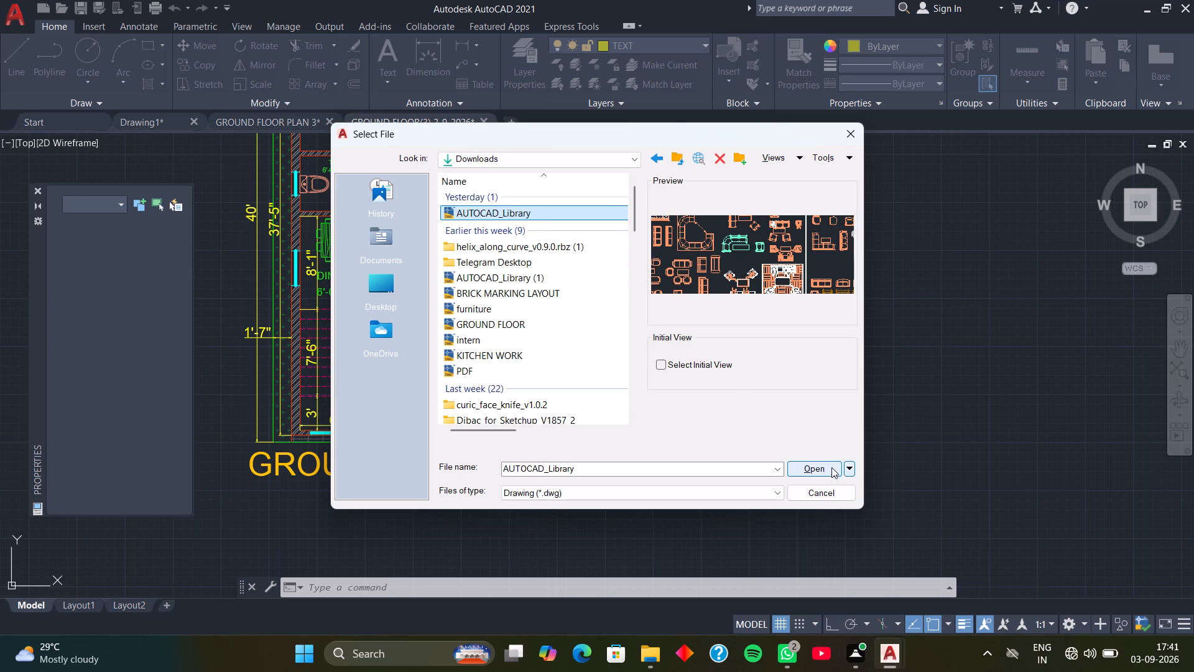
pyautogui.click(830, 469)
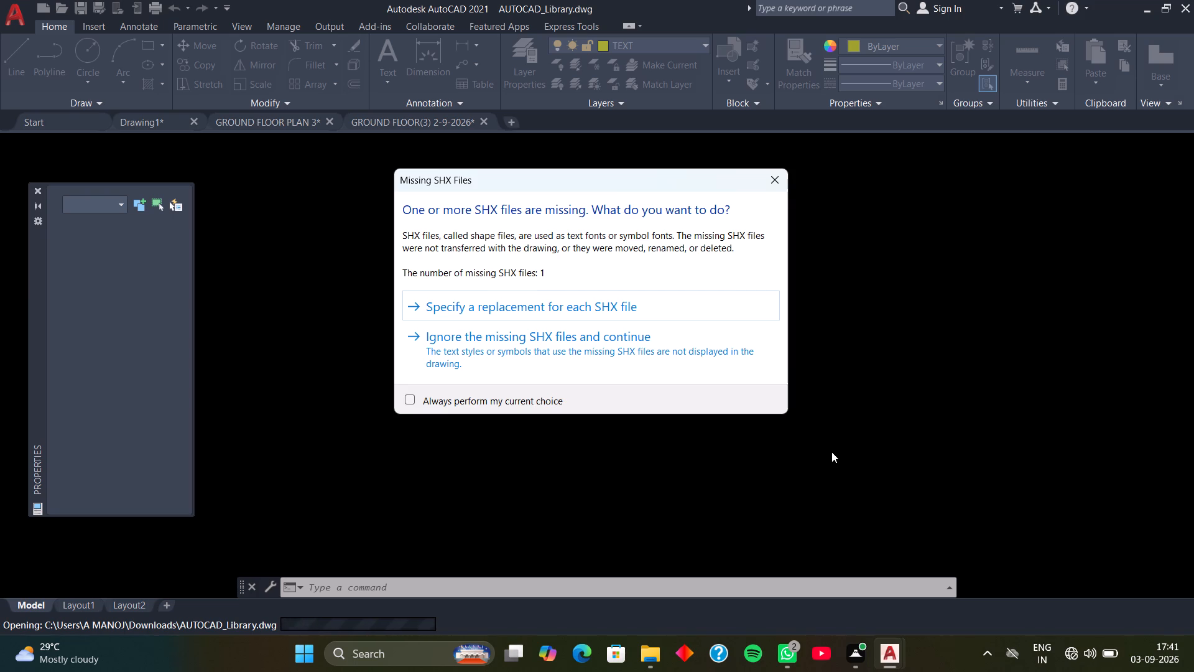
pyautogui.click(782, 173)
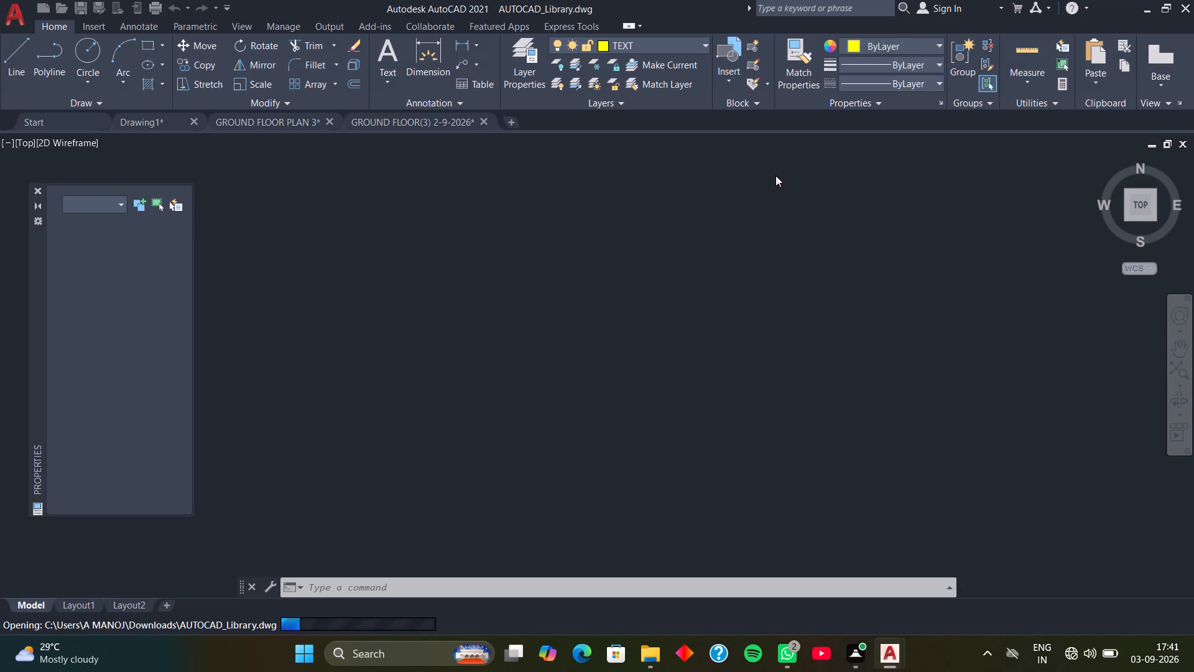
pyautogui.click(422, 118)
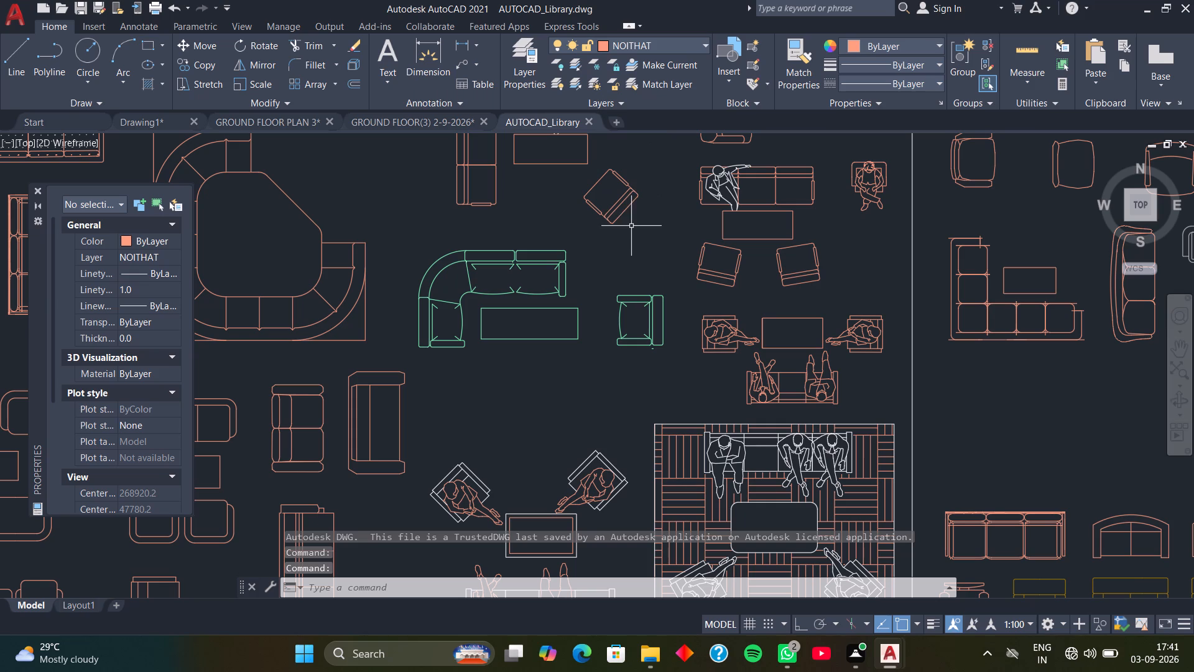
# Look through the table, sofa, bed, kitchen and toilet sections of the furniture library for a suitable kitchen block.
pyautogui.scroll(-3, 563, 286)
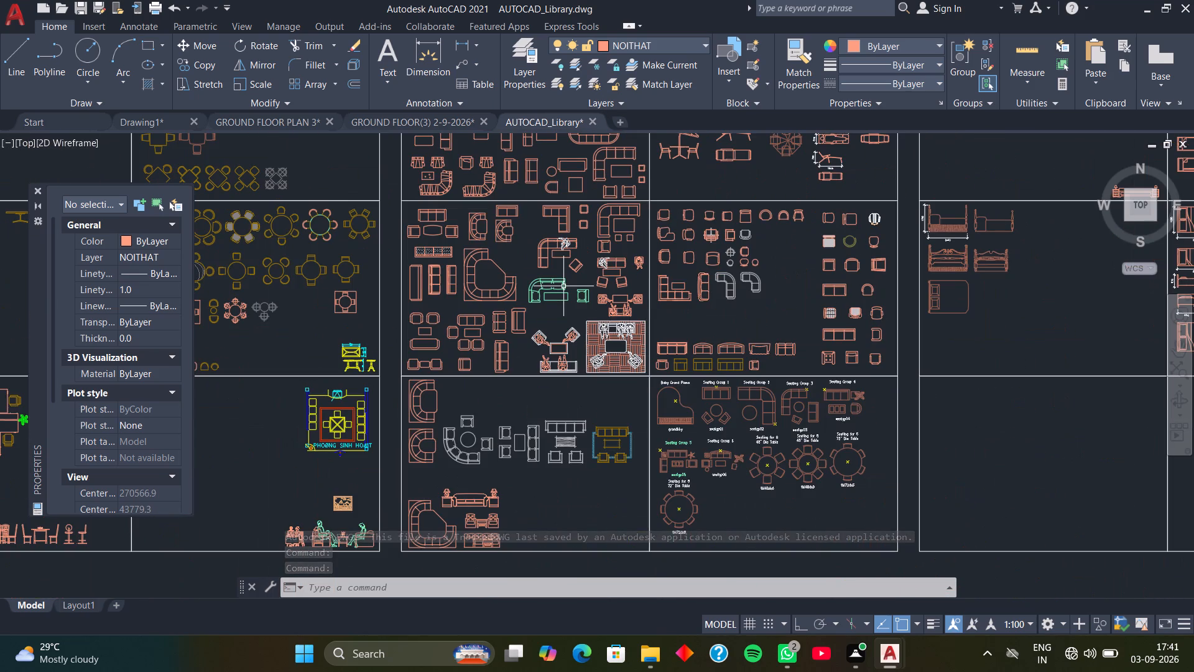
pyautogui.scroll(-1, 563, 286)
pyautogui.moveTo(563, 286); pyautogui.dragTo(609, 464, button='middle')
pyautogui.moveTo(507, 421); pyautogui.dragTo(535, 411, button='middle')
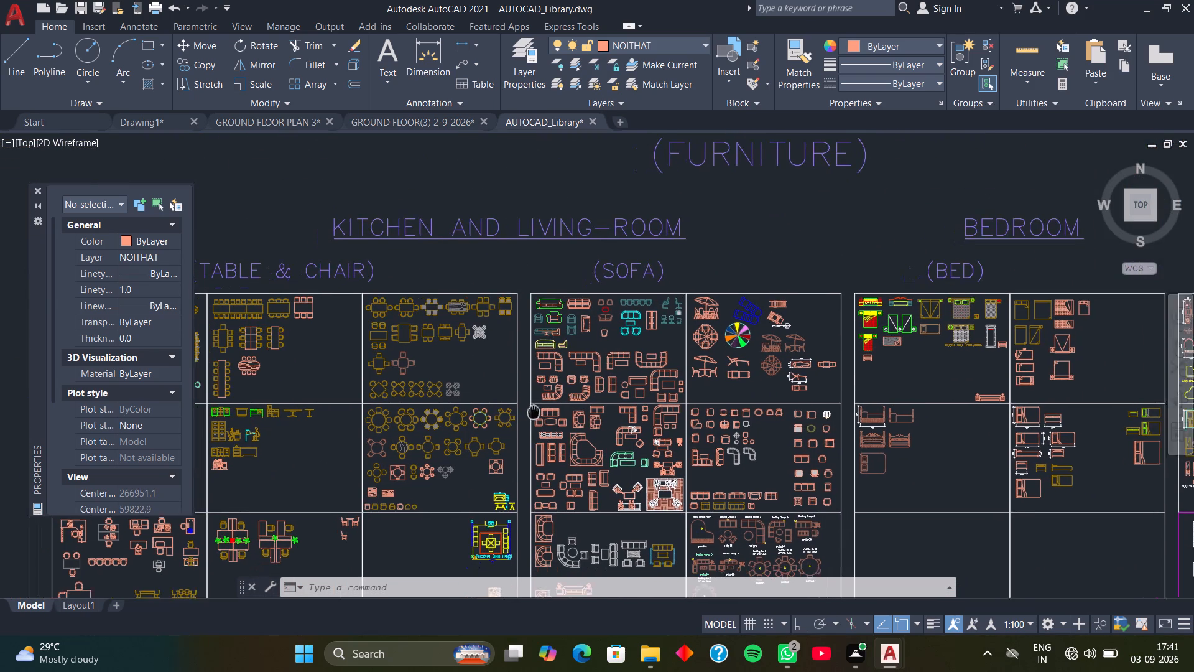
pyautogui.moveTo(535, 411); pyautogui.dragTo(537, 411, button='middle')
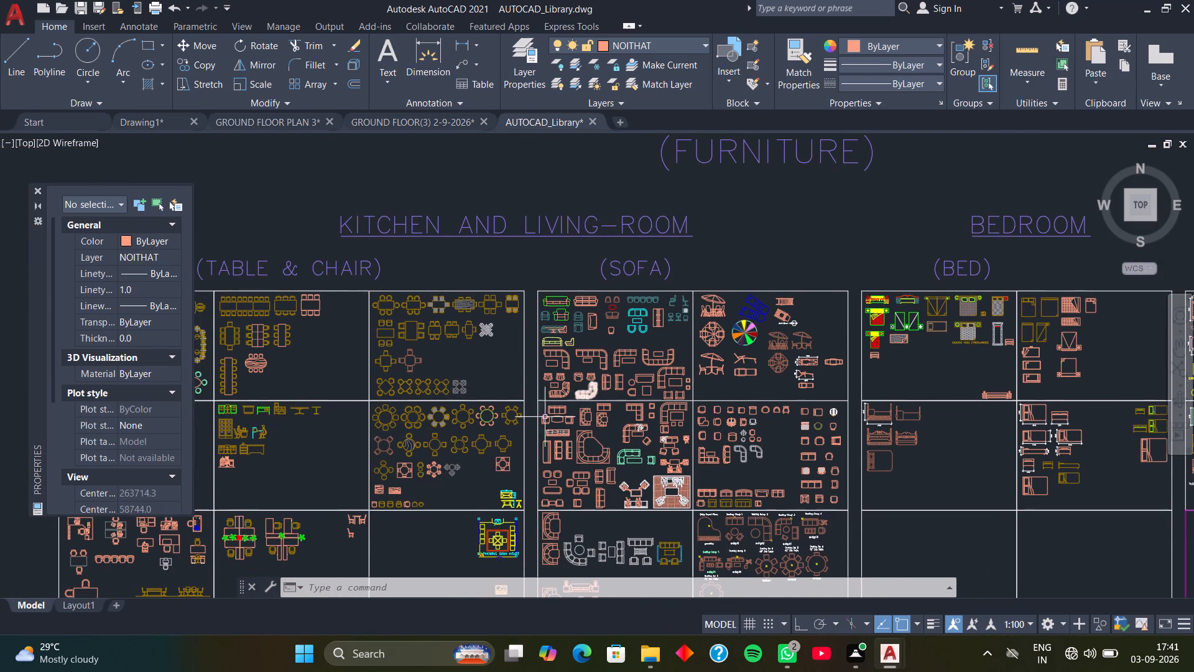
pyautogui.moveTo(540, 419); pyautogui.dragTo(713, 283, button='middle')
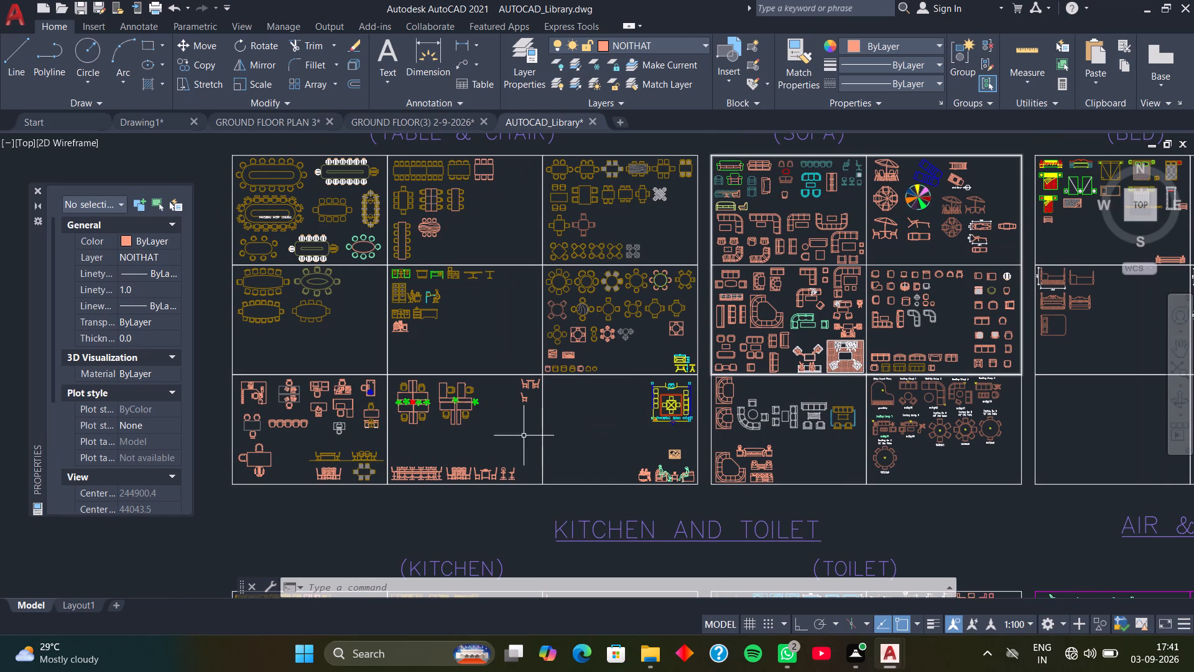
pyautogui.scroll(2, 440, 351)
pyautogui.moveTo(437, 309); pyautogui.dragTo(476, 413, button='middle')
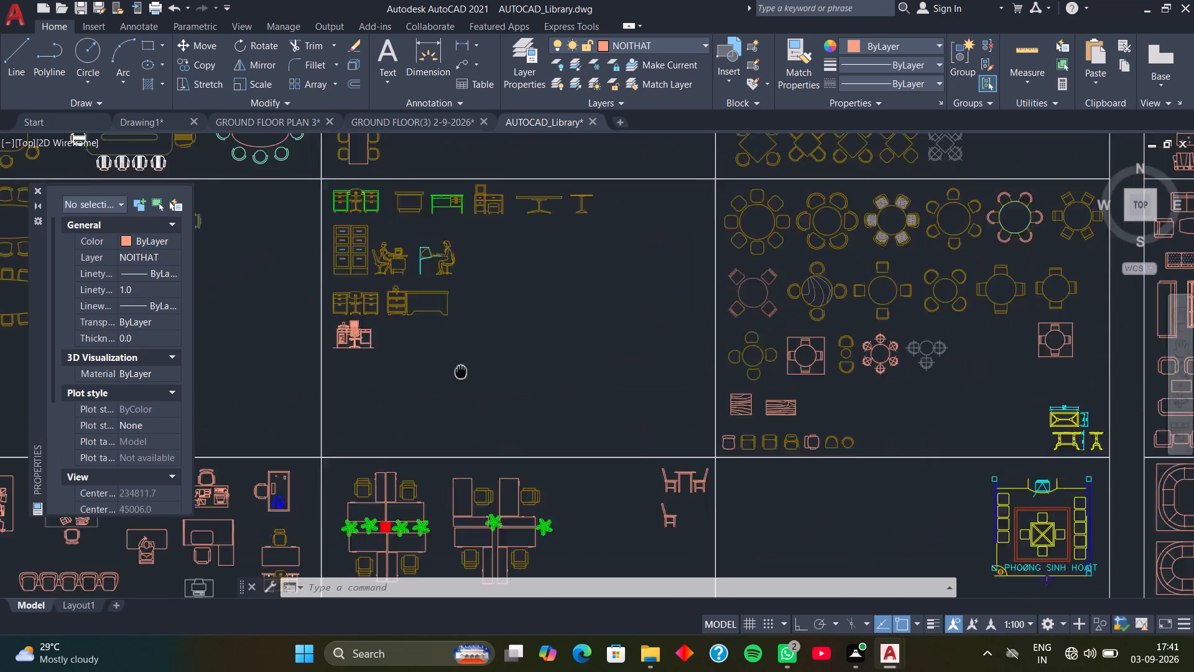
pyautogui.moveTo(476, 413); pyautogui.dragTo(490, 551, button='middle')
pyautogui.moveTo(480, 349); pyautogui.dragTo(602, 476, button='middle')
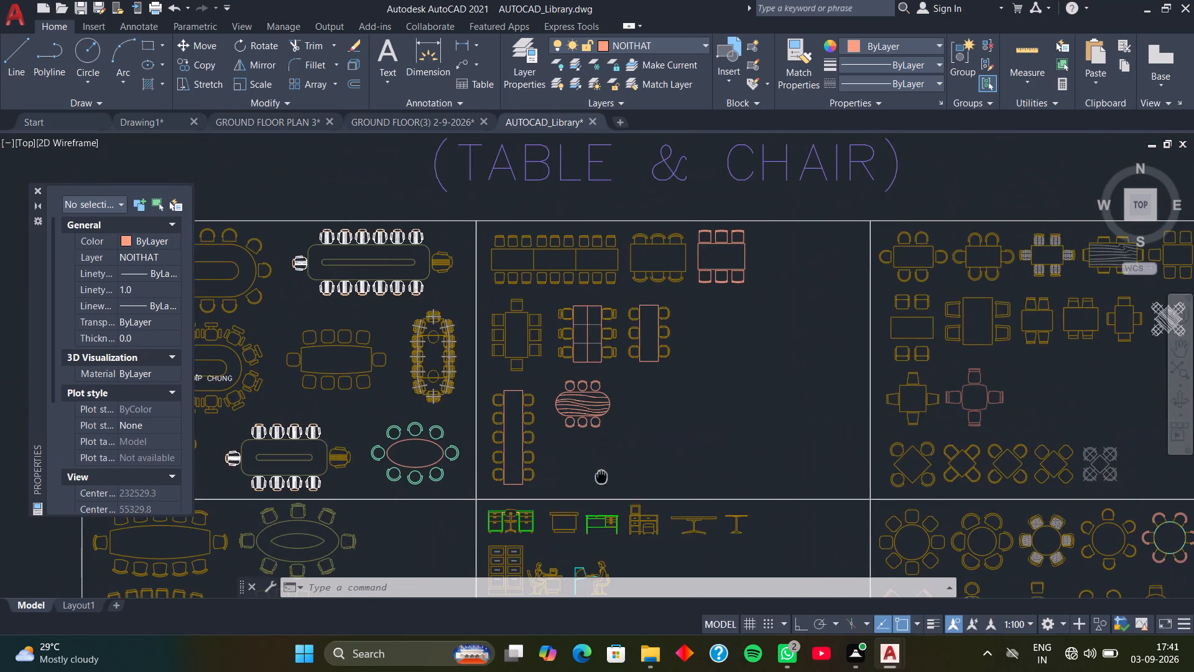
pyautogui.moveTo(602, 476); pyautogui.dragTo(710, 124, button='middle')
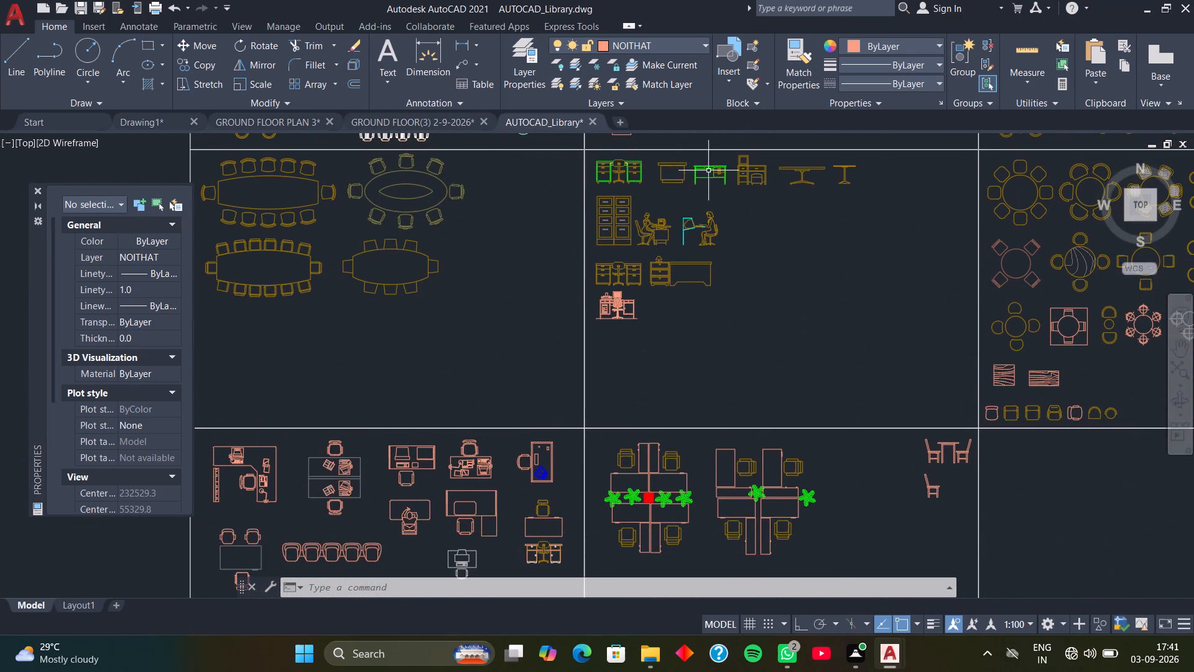
pyautogui.moveTo(610, 267); pyautogui.dragTo(596, 115, button='middle')
pyautogui.scroll(-2, 684, 246)
pyautogui.moveTo(802, 290); pyautogui.dragTo(396, 352, button='middle')
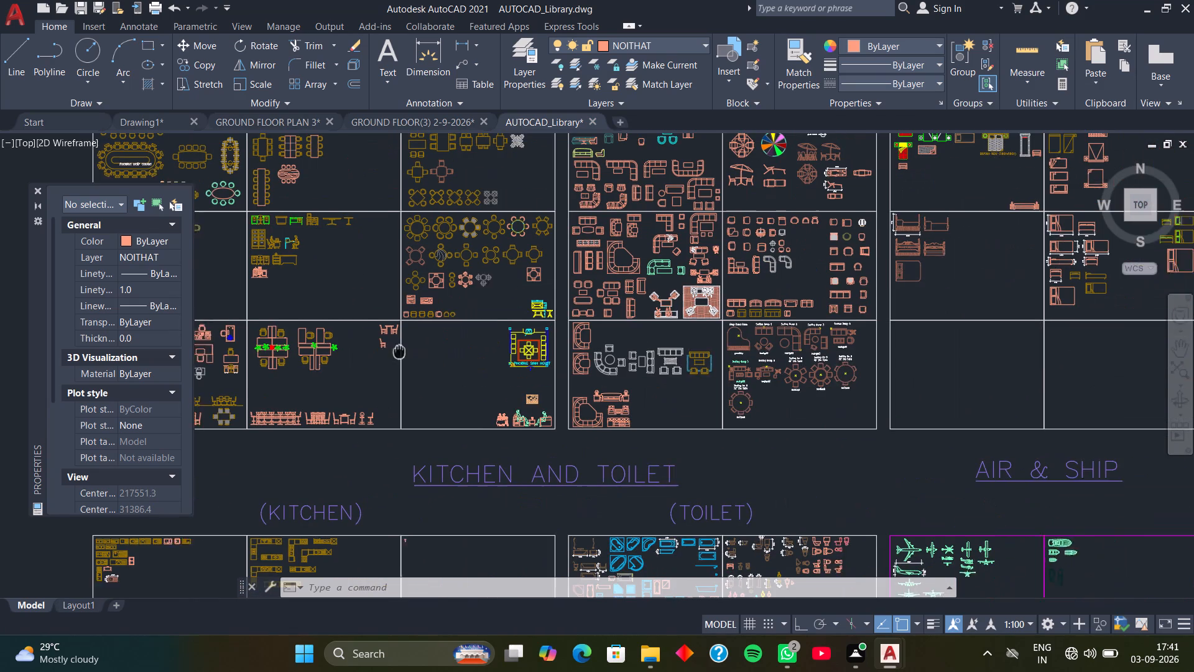
pyautogui.moveTo(396, 352); pyautogui.dragTo(394, 352, button='middle')
pyautogui.scroll(1, 573, 391)
pyautogui.scroll(-1, 573, 391)
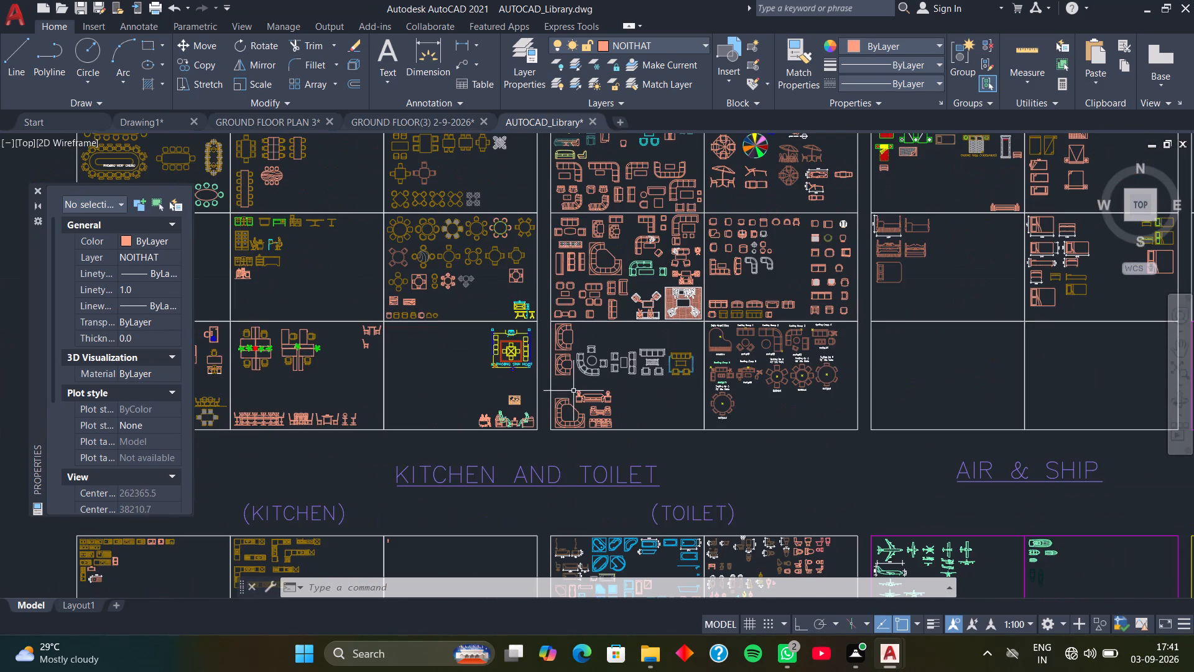
pyautogui.moveTo(509, 284); pyautogui.dragTo(434, 394, button='middle')
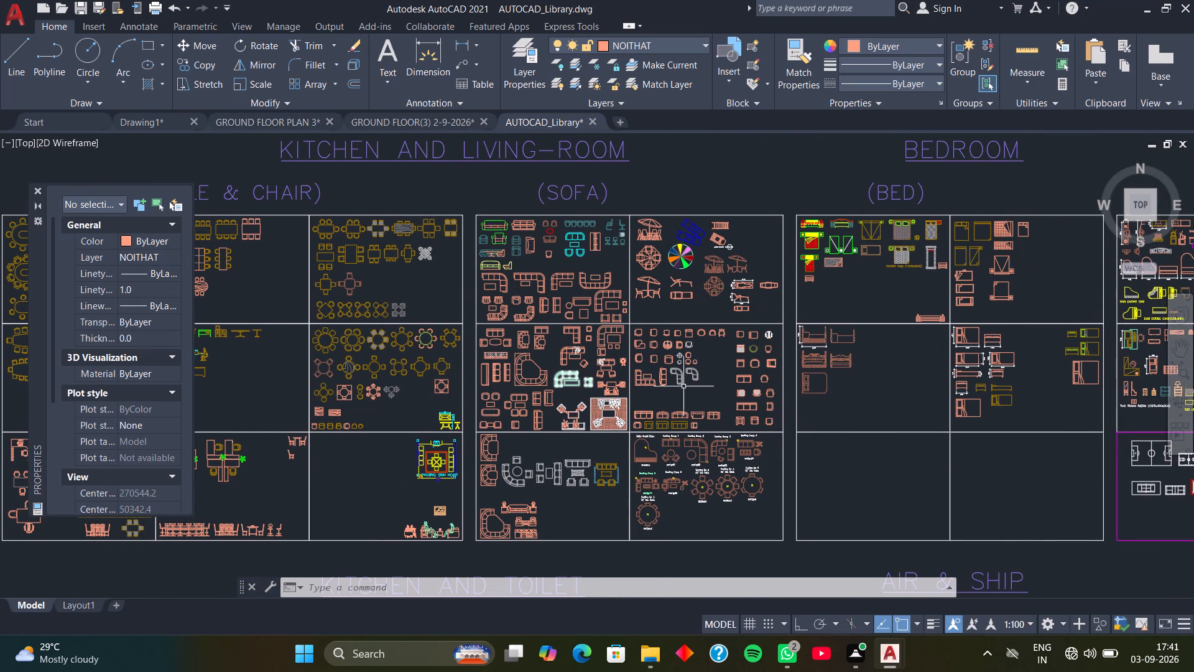
pyautogui.moveTo(769, 371); pyautogui.dragTo(501, 396, button='middle')
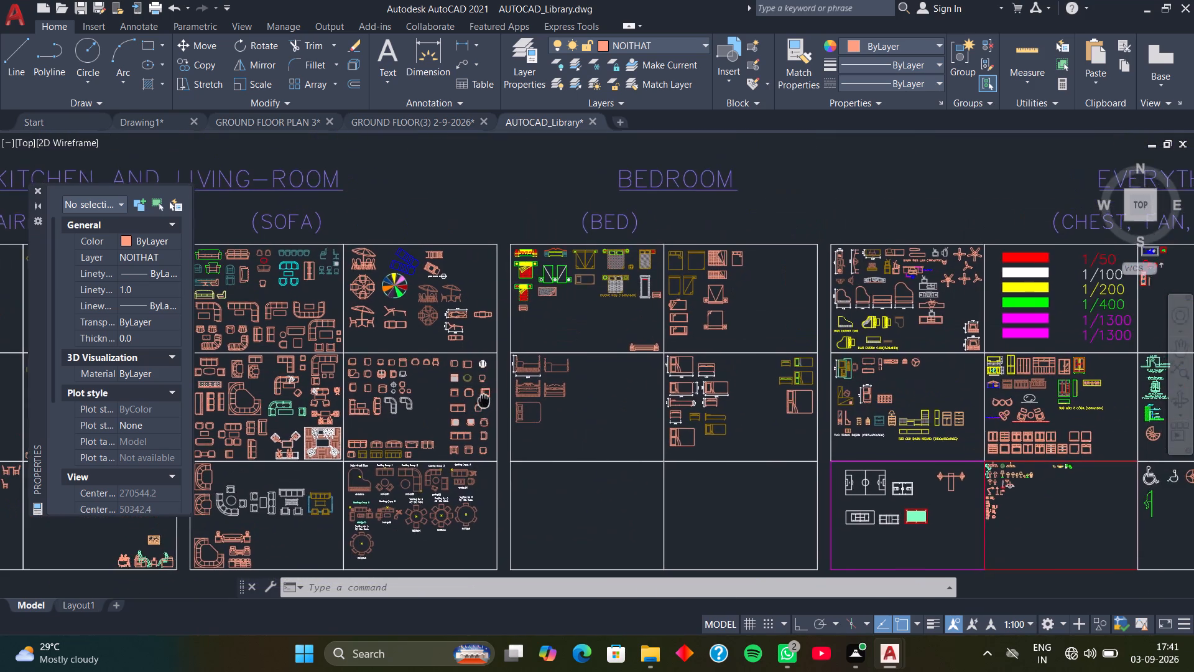
pyautogui.moveTo(501, 396); pyautogui.dragTo(694, 303, button='middle')
pyautogui.middleClick(694, 304)
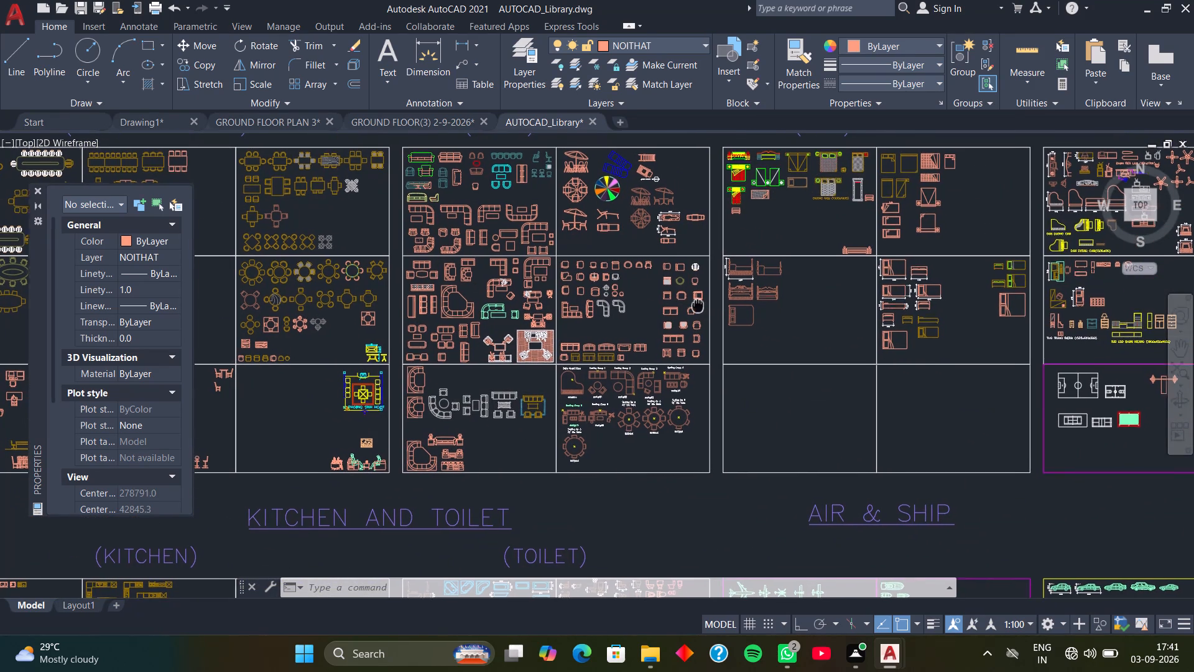
pyautogui.moveTo(573, 368); pyautogui.dragTo(662, 345, button='middle')
pyautogui.moveTo(636, 349); pyautogui.dragTo(813, 213, button='middle')
pyautogui.moveTo(618, 498); pyautogui.dragTo(701, 346, button='middle')
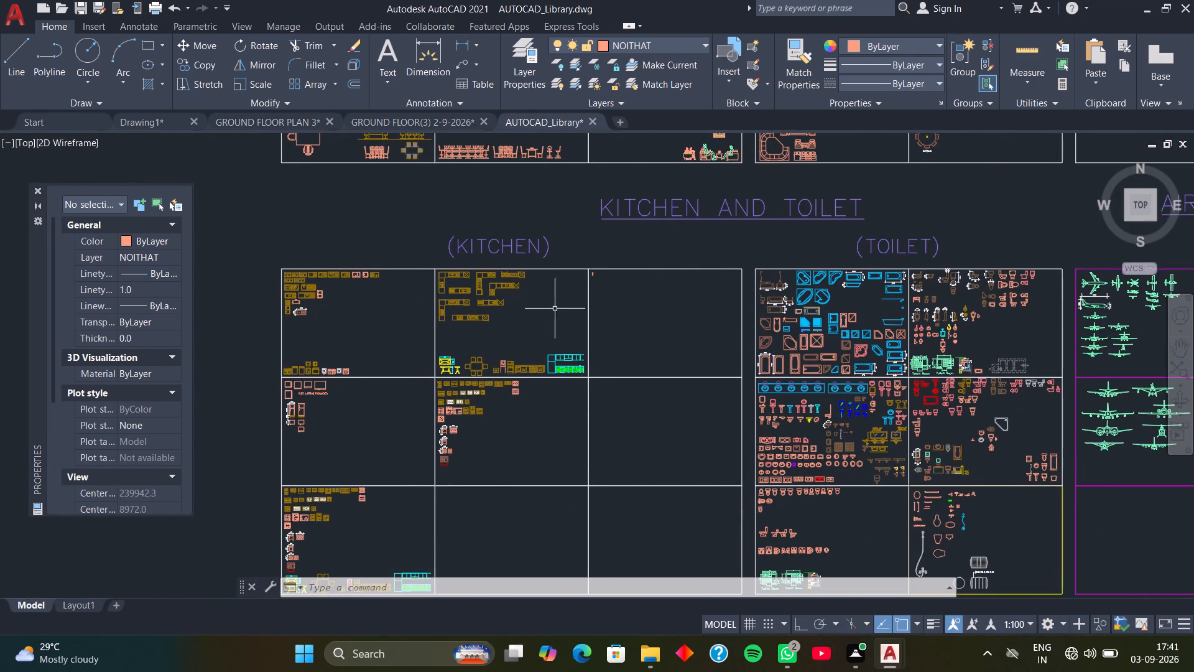
# Copy the L-shaped kitchen counter with sink and stove from the library's KITCHEN section into Drawing1, placing it beside the plan.
pyautogui.scroll(3, 501, 303)
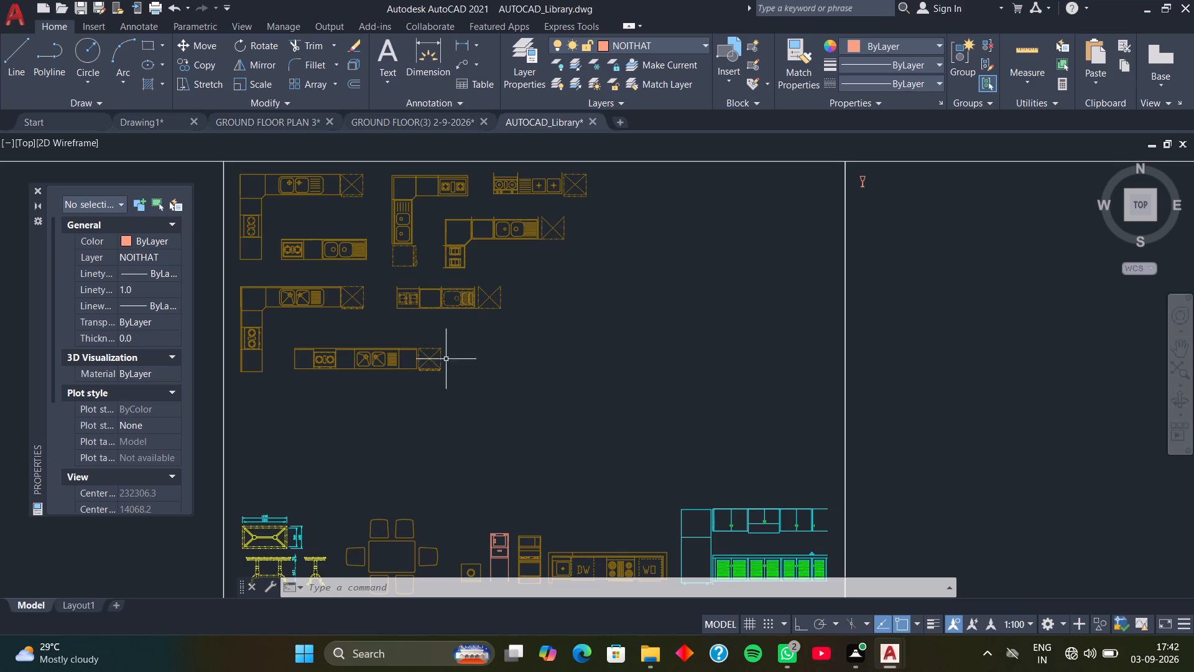
pyautogui.click(282, 189)
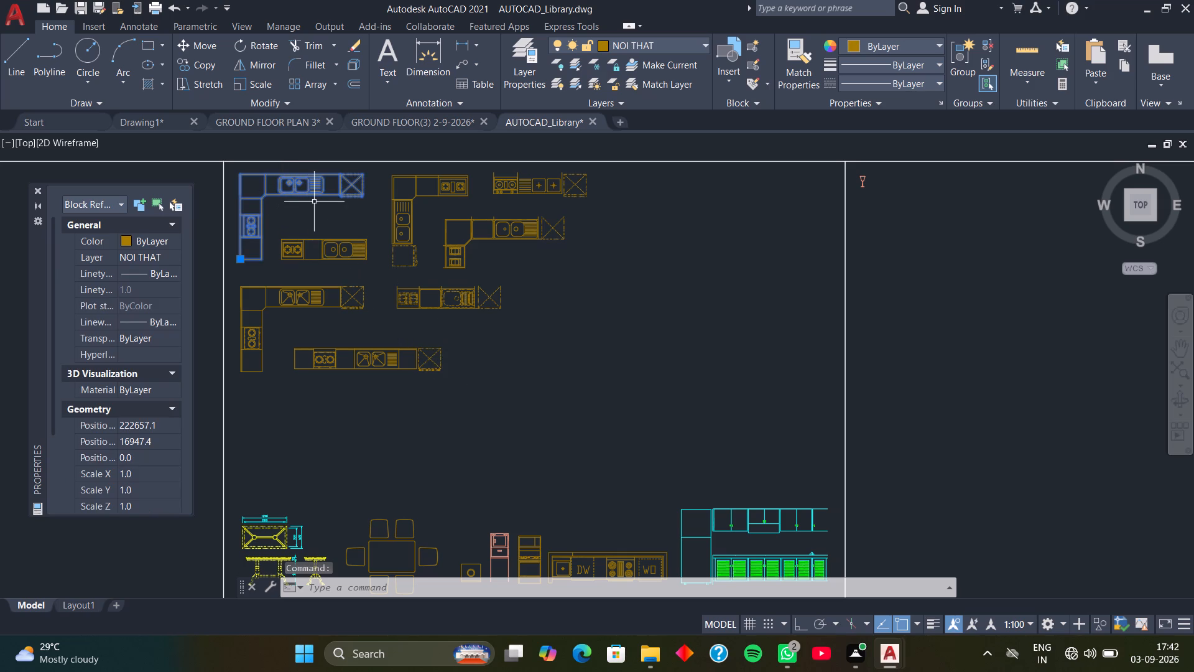
pyautogui.hotkey('ctrl', 'c')
pyautogui.click(138, 125)
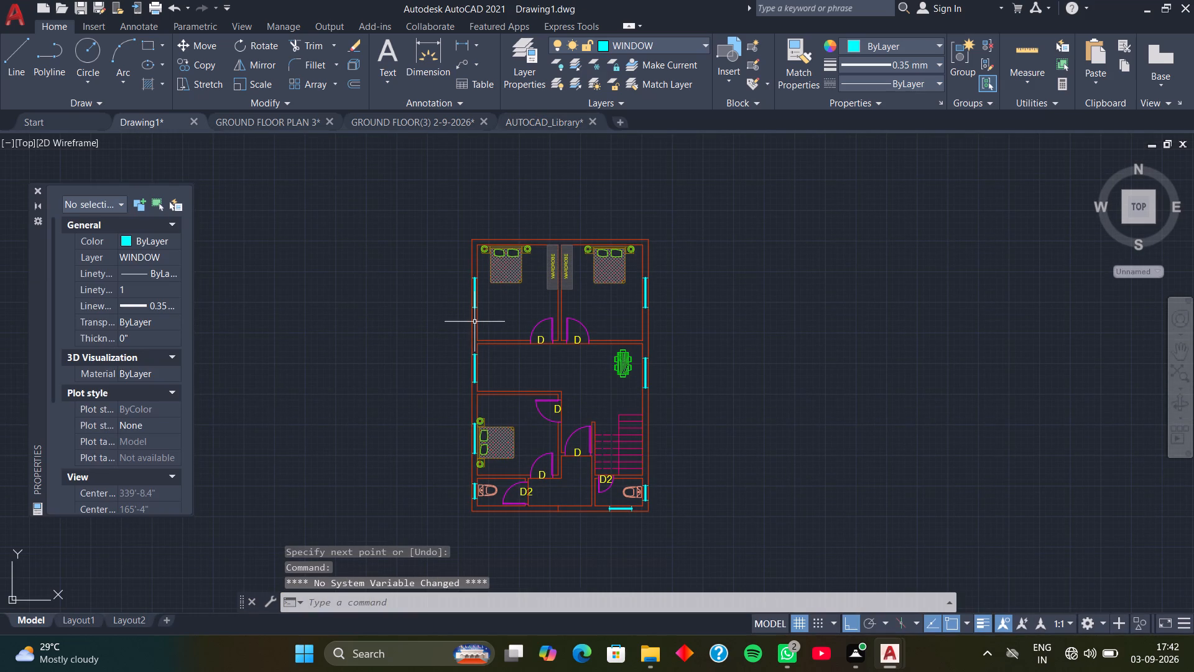
pyautogui.hotkey('ctrl', 'v')
pyautogui.scroll(-2, 602, 366)
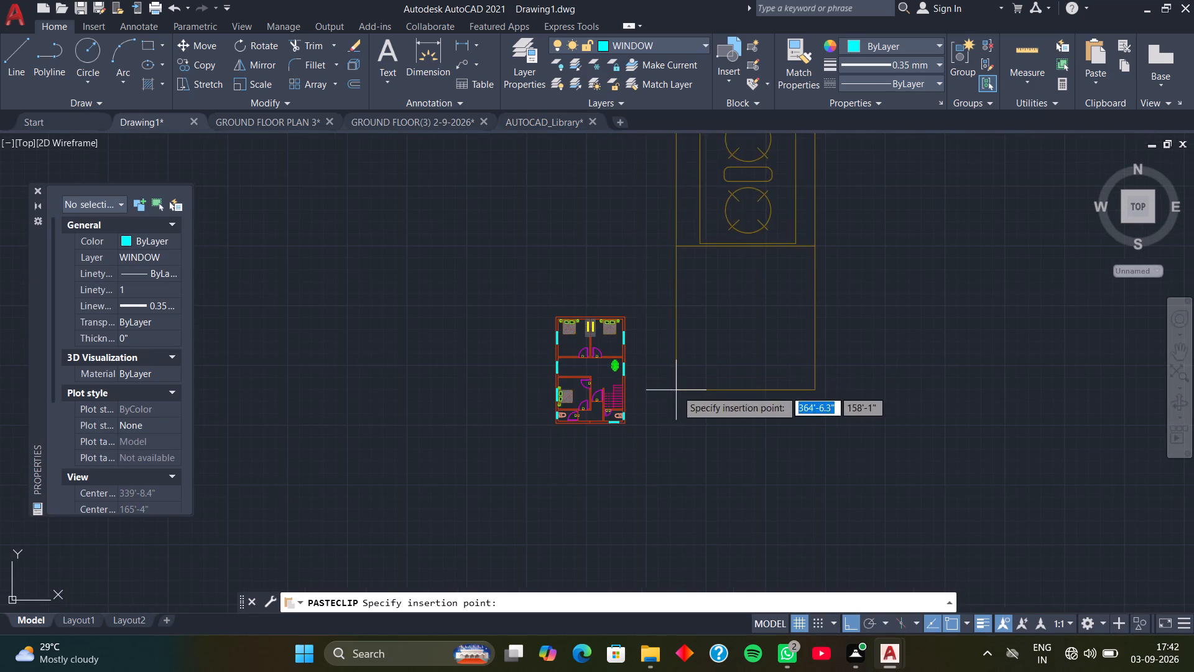
pyautogui.moveTo(677, 390); pyautogui.dragTo(273, 437, button='middle')
pyautogui.middleClick(275, 437)
pyautogui.middleClick(275, 437)
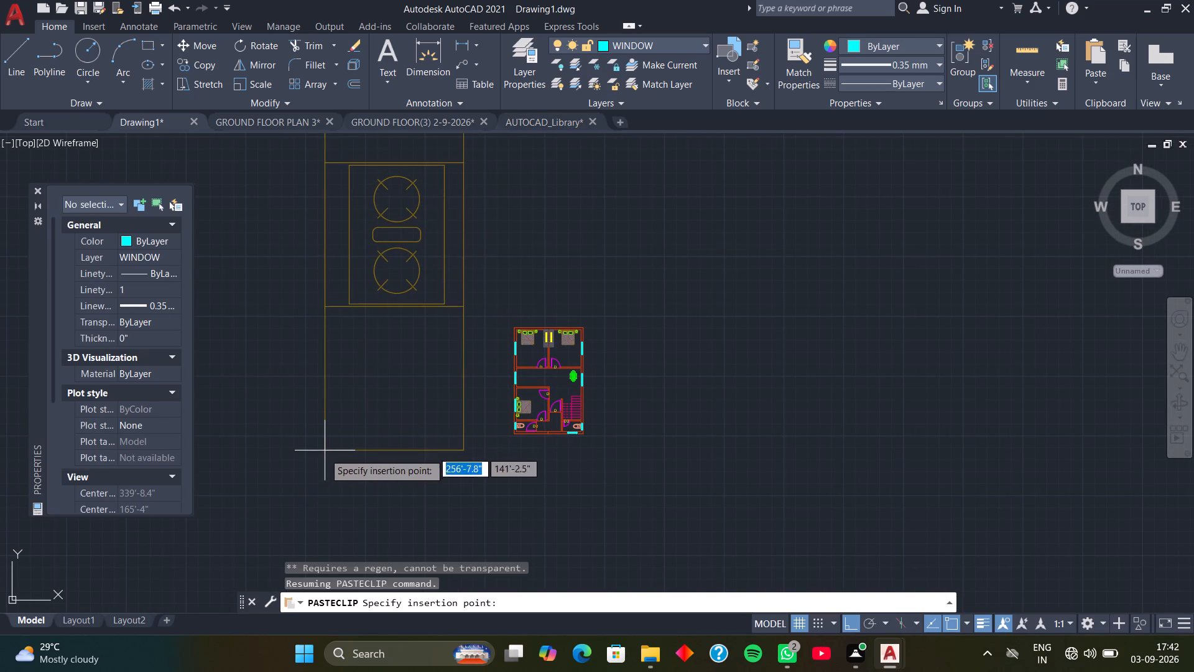
pyautogui.click(324, 456)
# Scale the pasted kitchen counter down about its lower-left corner to suit the floor plan.
pyautogui.click(324, 447)
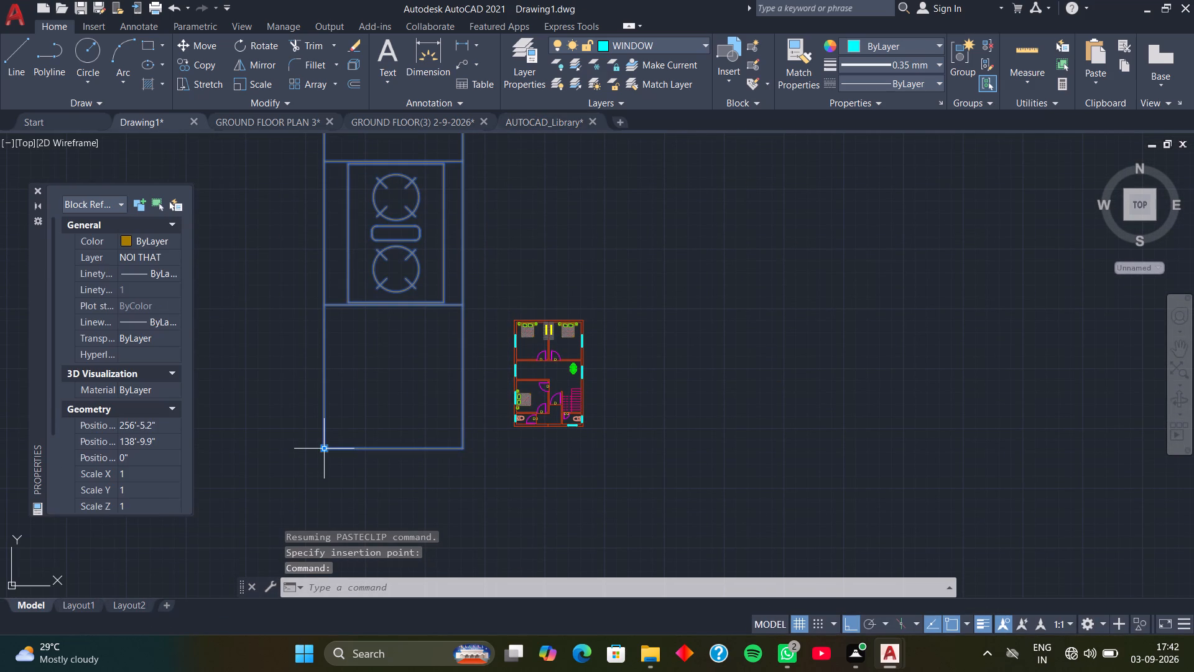
pyautogui.write('SC')
pyautogui.press('space')
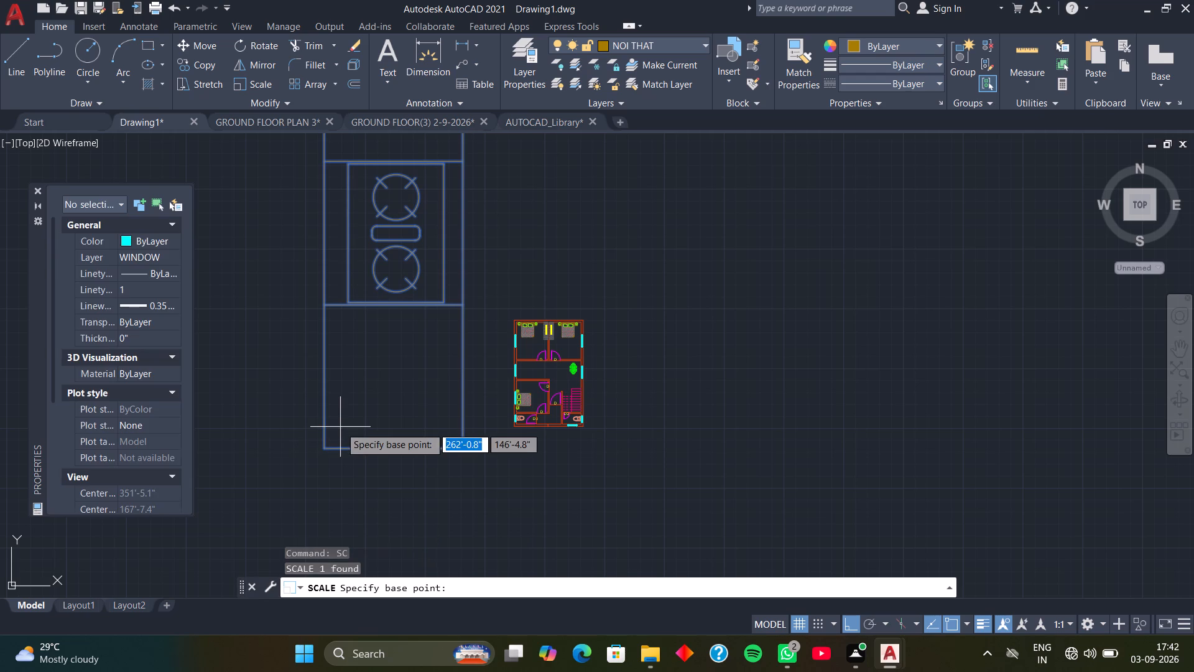
pyautogui.click(327, 448)
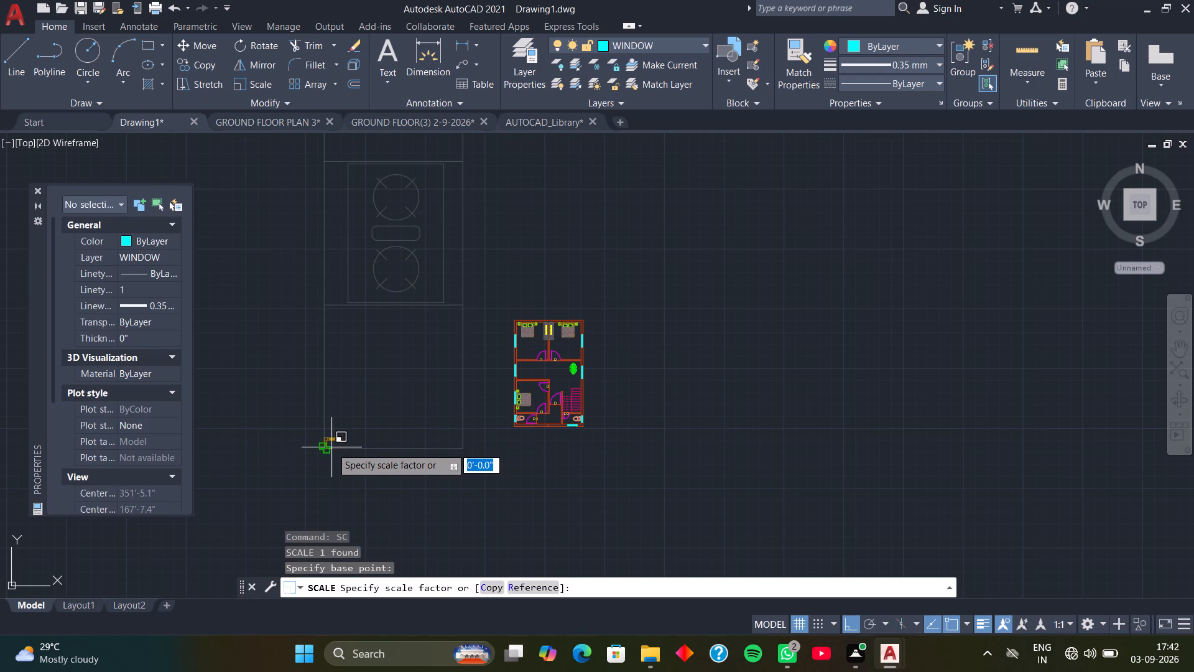
pyautogui.click(335, 447)
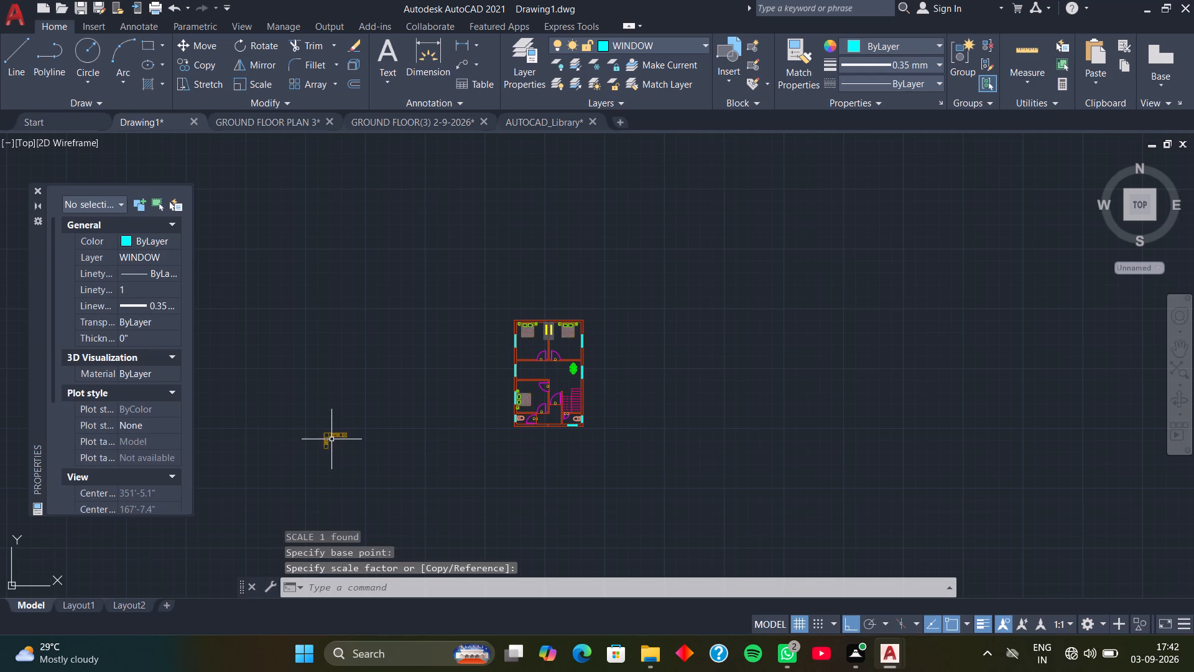
# Move the scaled kitchen counter close to the plan, outside its left wall, with Ortho off.
pyautogui.click(331, 439)
pyautogui.click(326, 451)
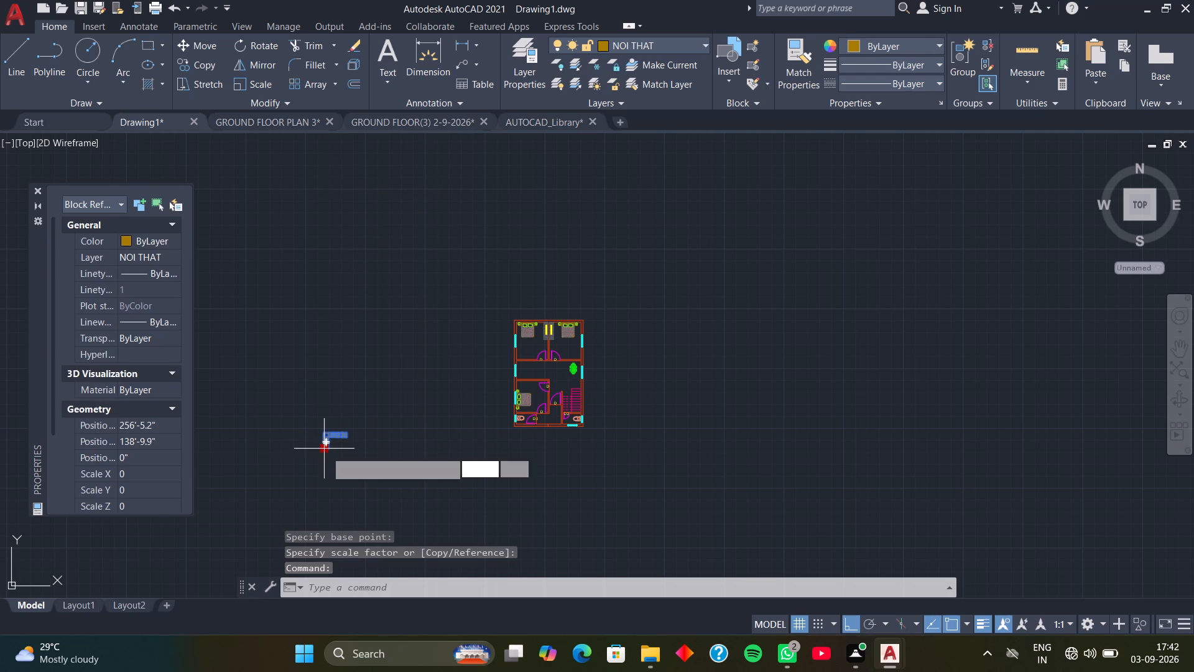
pyautogui.scroll(2, 466, 393)
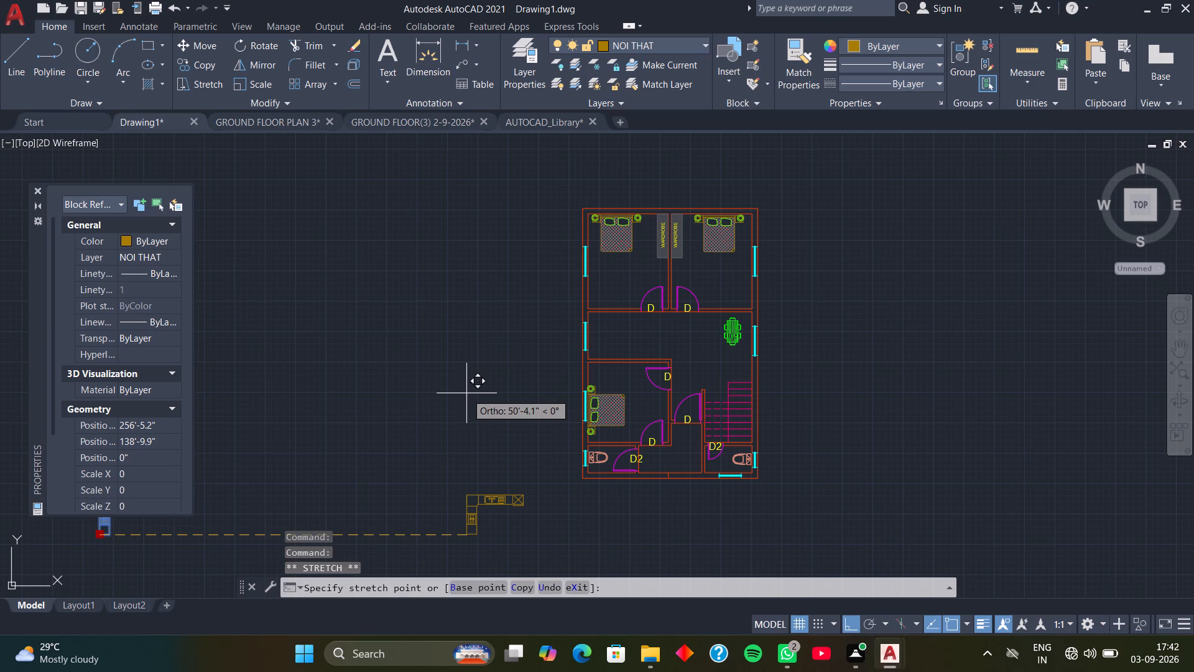
pyautogui.press('F8')
pyautogui.scroll(2, 574, 377)
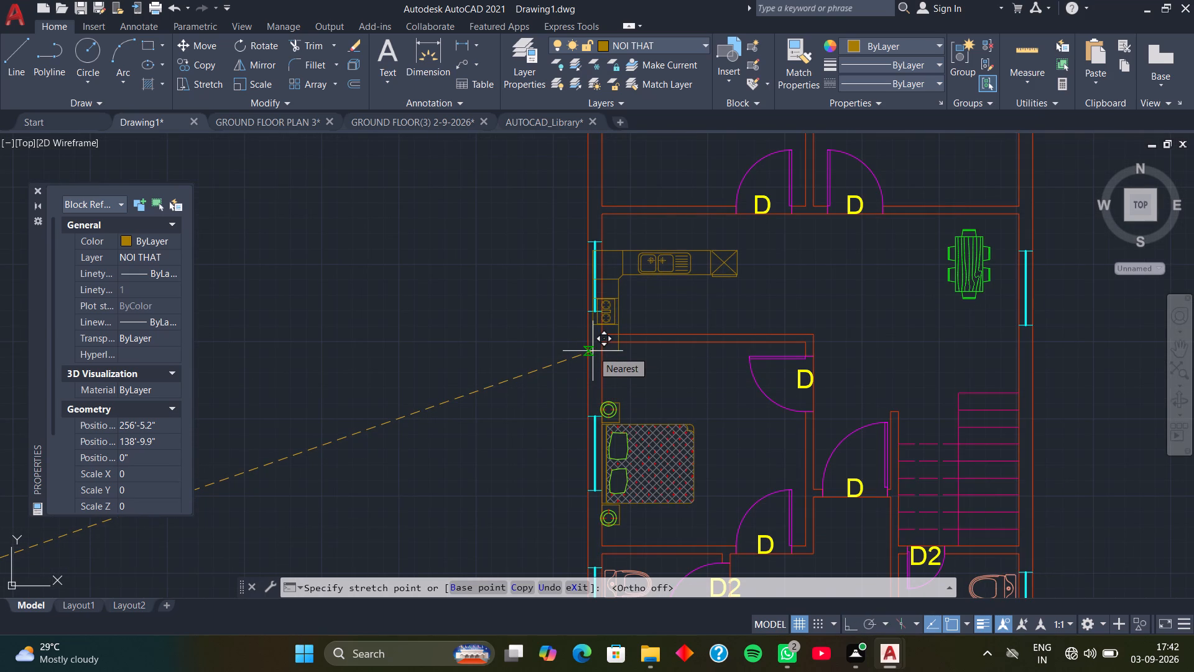
pyautogui.middleClick(384, 381)
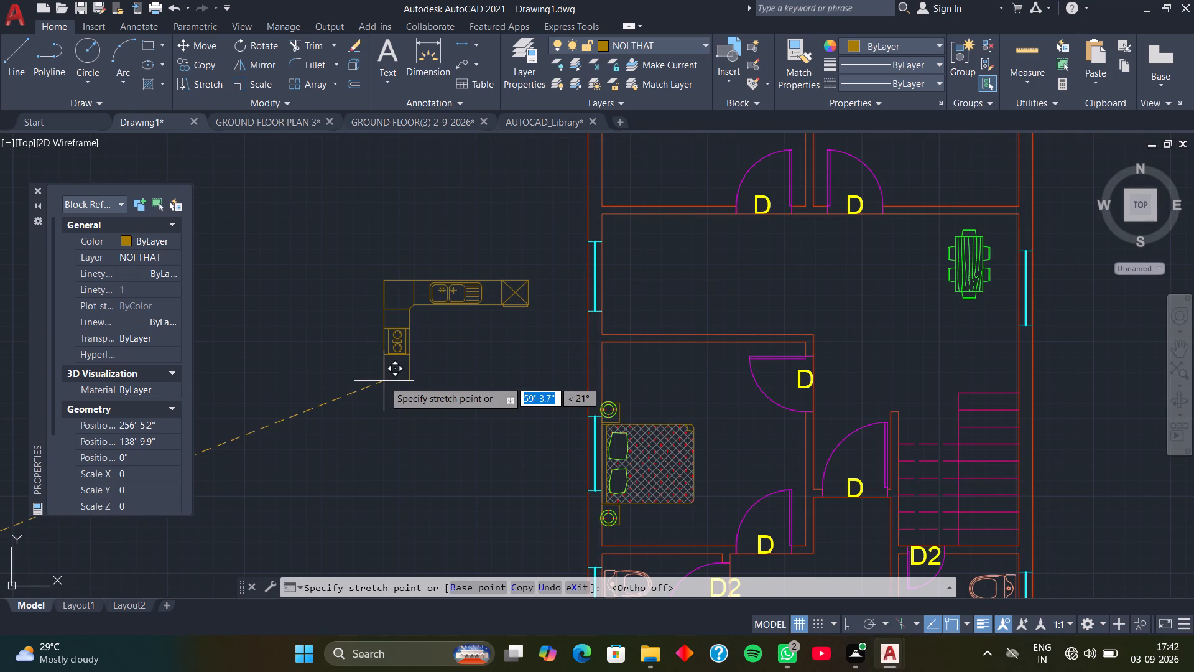
pyautogui.click(384, 381)
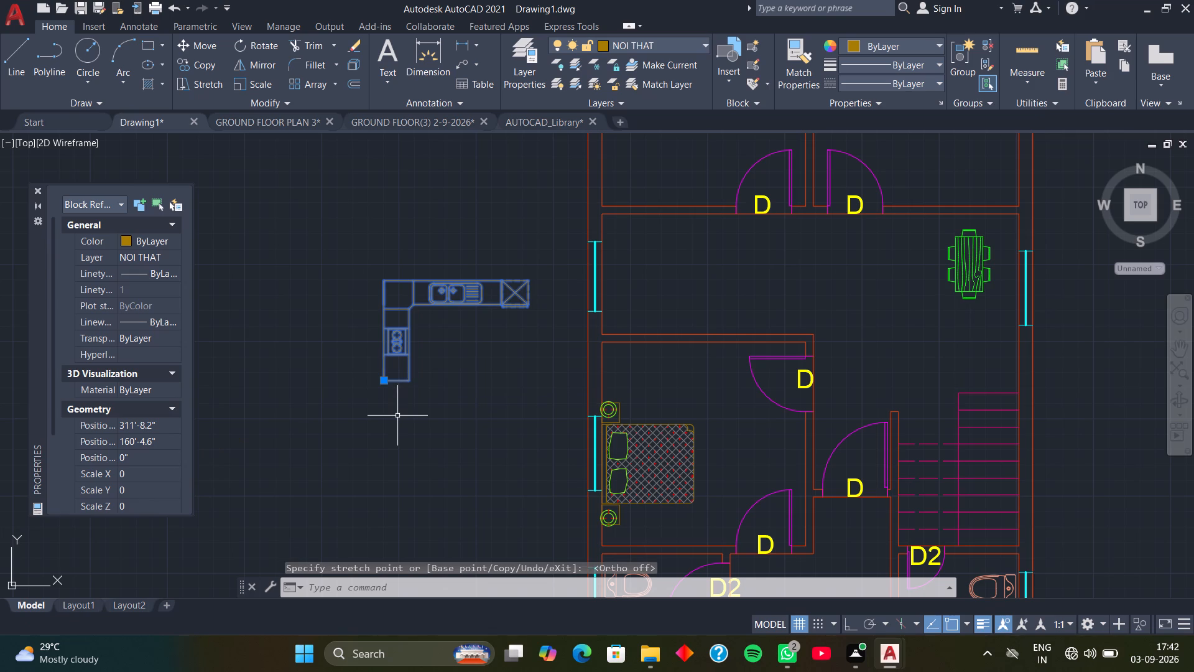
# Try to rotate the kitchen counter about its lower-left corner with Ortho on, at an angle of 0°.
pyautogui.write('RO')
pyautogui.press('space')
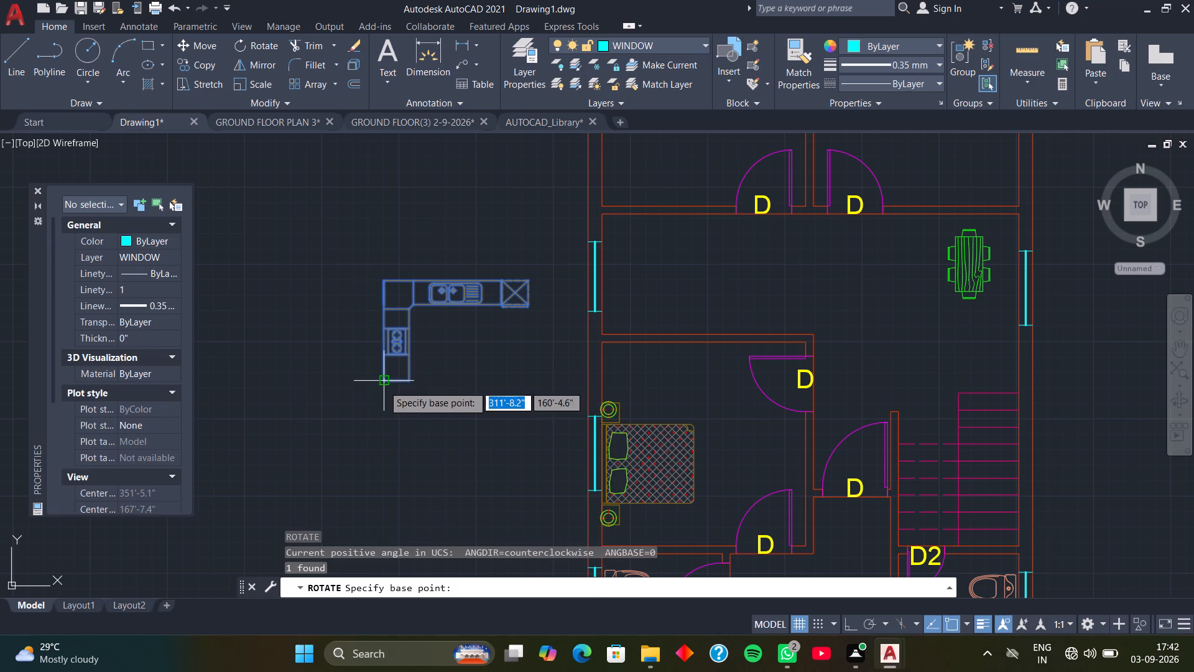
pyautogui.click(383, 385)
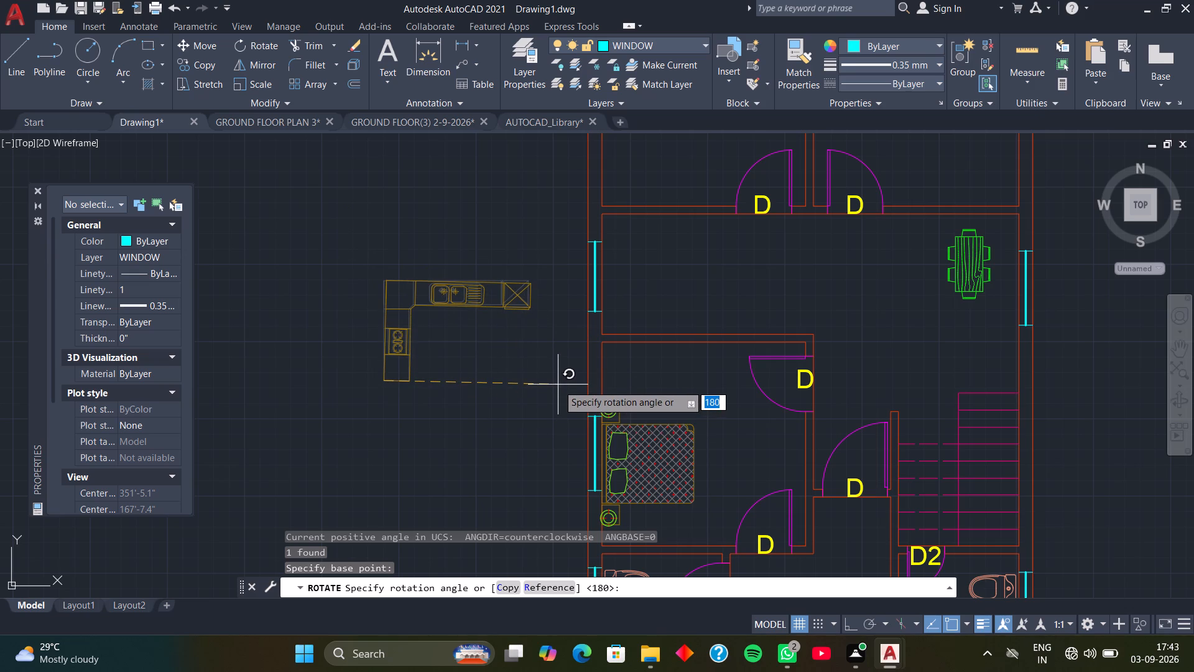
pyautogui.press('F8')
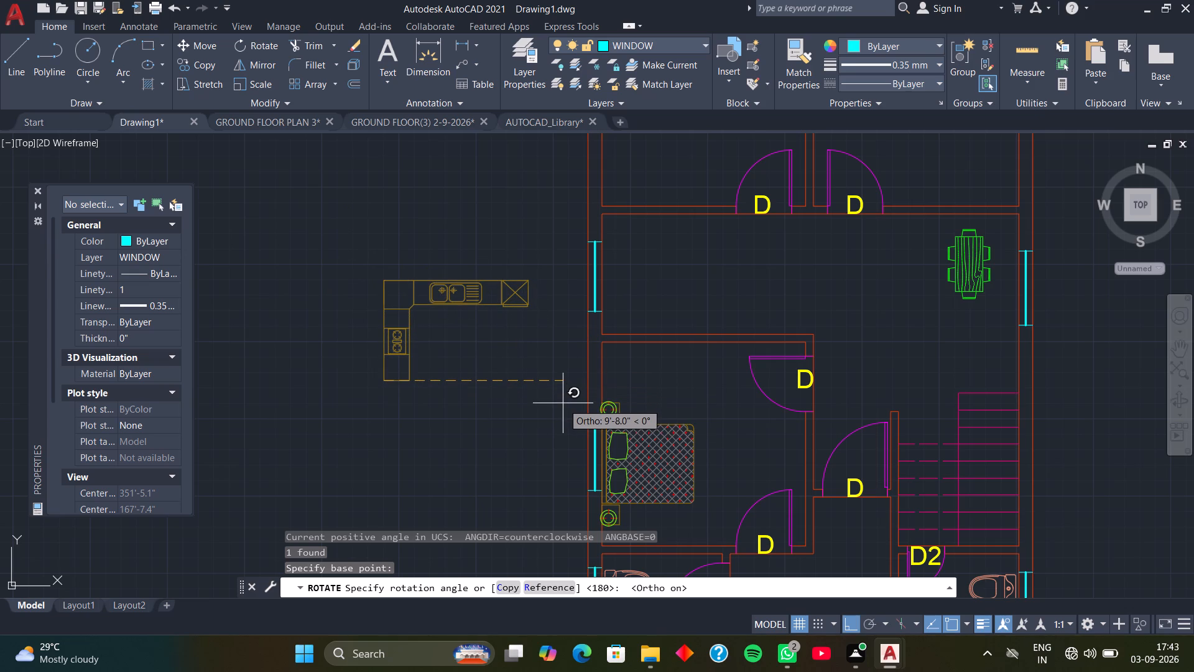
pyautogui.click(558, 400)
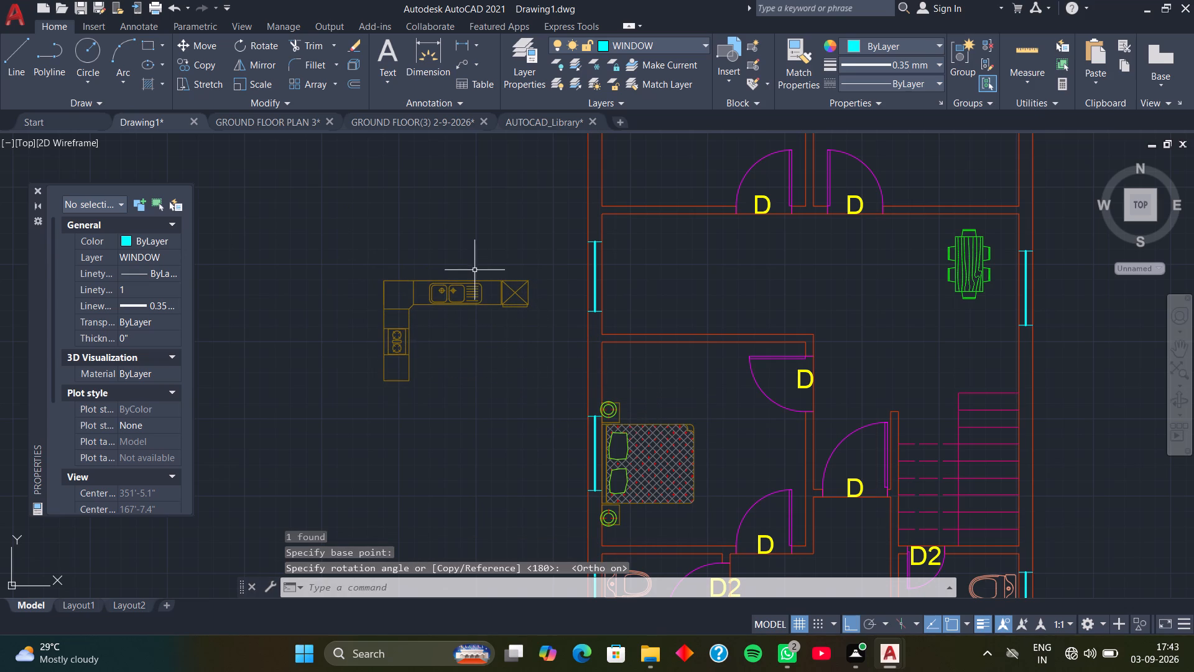
# Mirror the kitchen counter across a horizontal line just below it, erasing the source object.
pyautogui.click(478, 279)
pyautogui.write('MI')
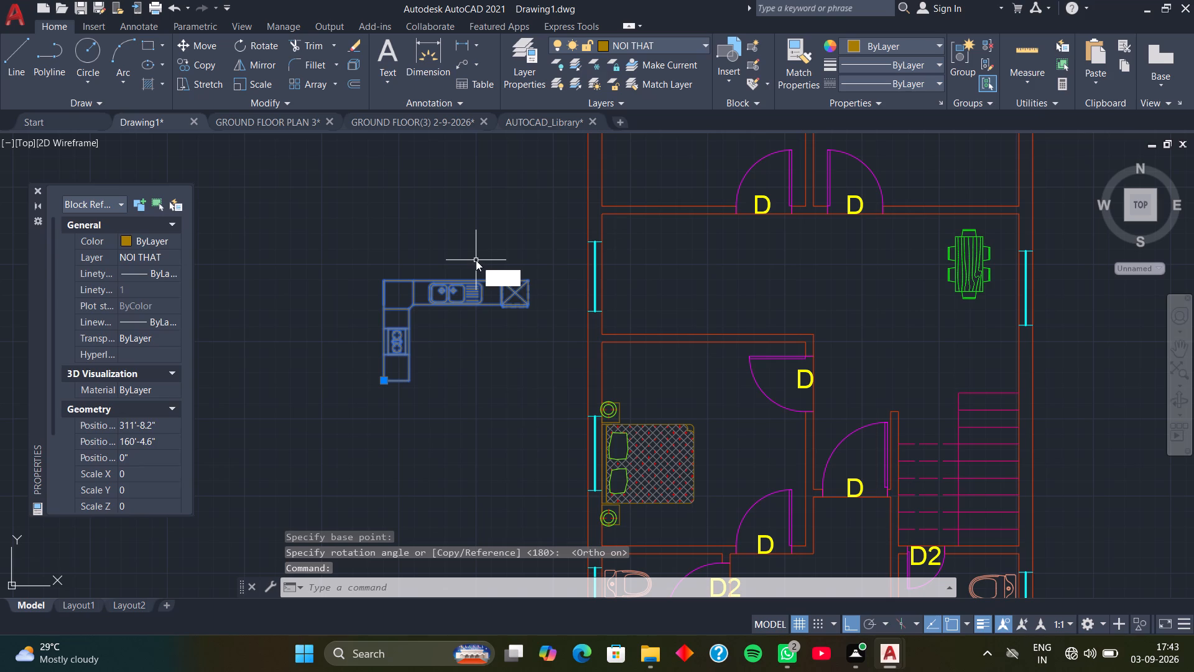
pyautogui.press('space')
pyautogui.click(555, 396)
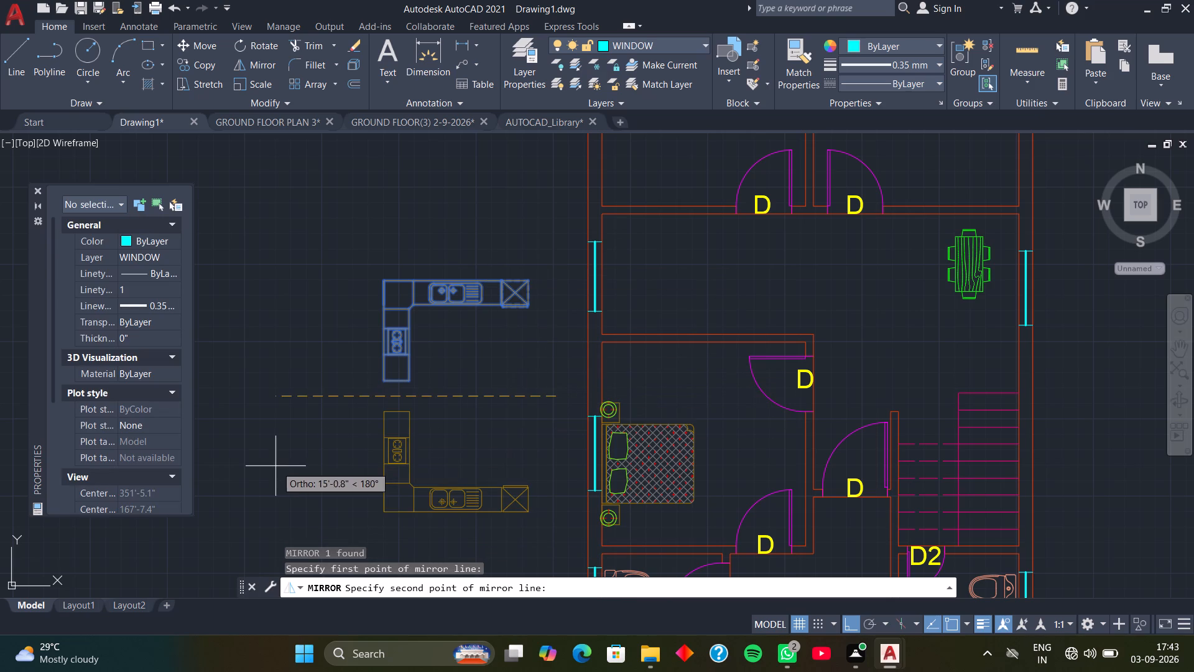
pyautogui.click(274, 462)
pyautogui.moveTo(297, 492); pyautogui.dragTo(274, 462)
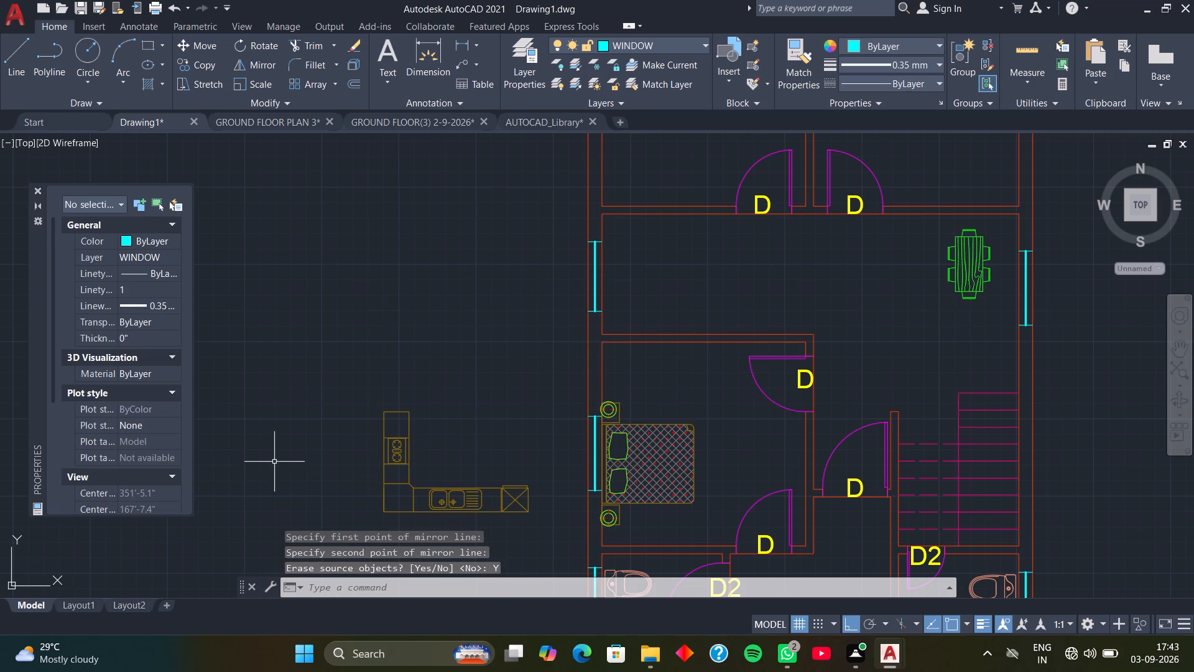
# Move the kitchen counter by its upper-left corner into the room above the bedroom, beside the left wall window, with Ortho off.
pyautogui.click(393, 461)
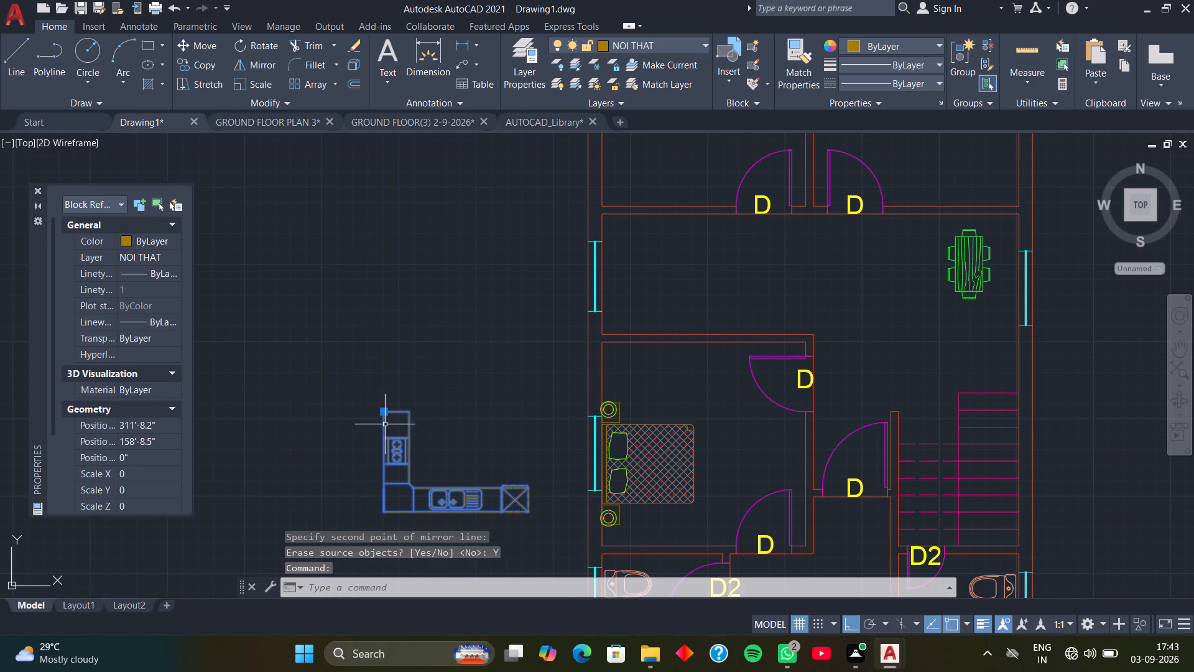
pyautogui.click(382, 410)
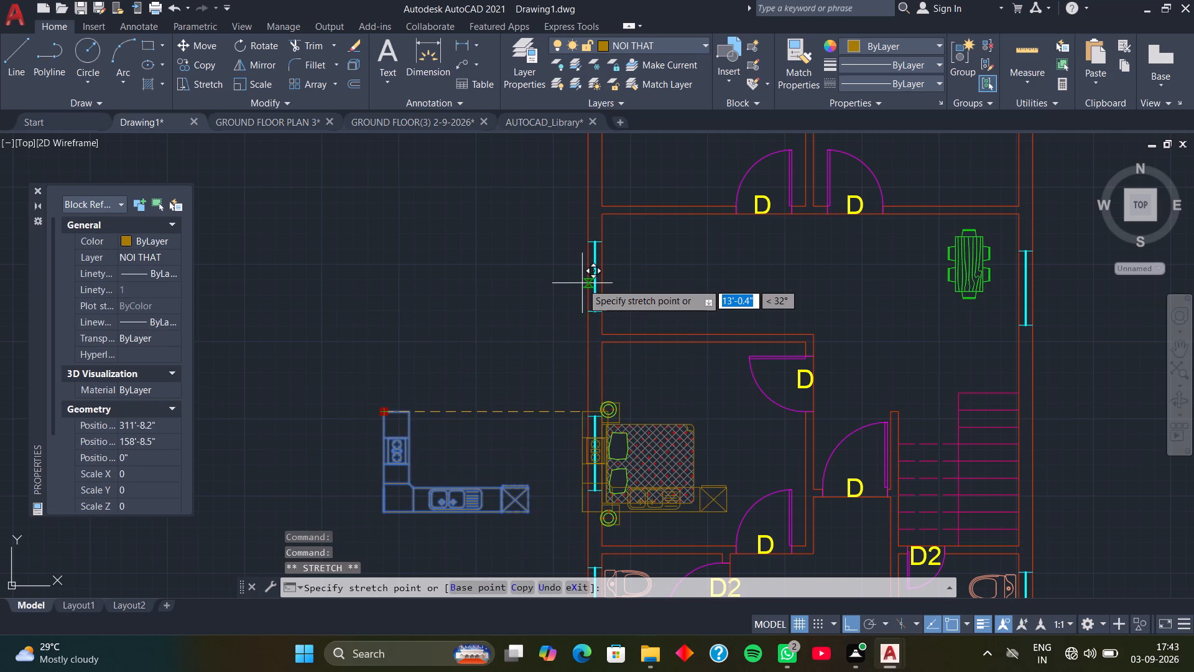
pyautogui.press('F8')
pyautogui.scroll(1, 601, 256)
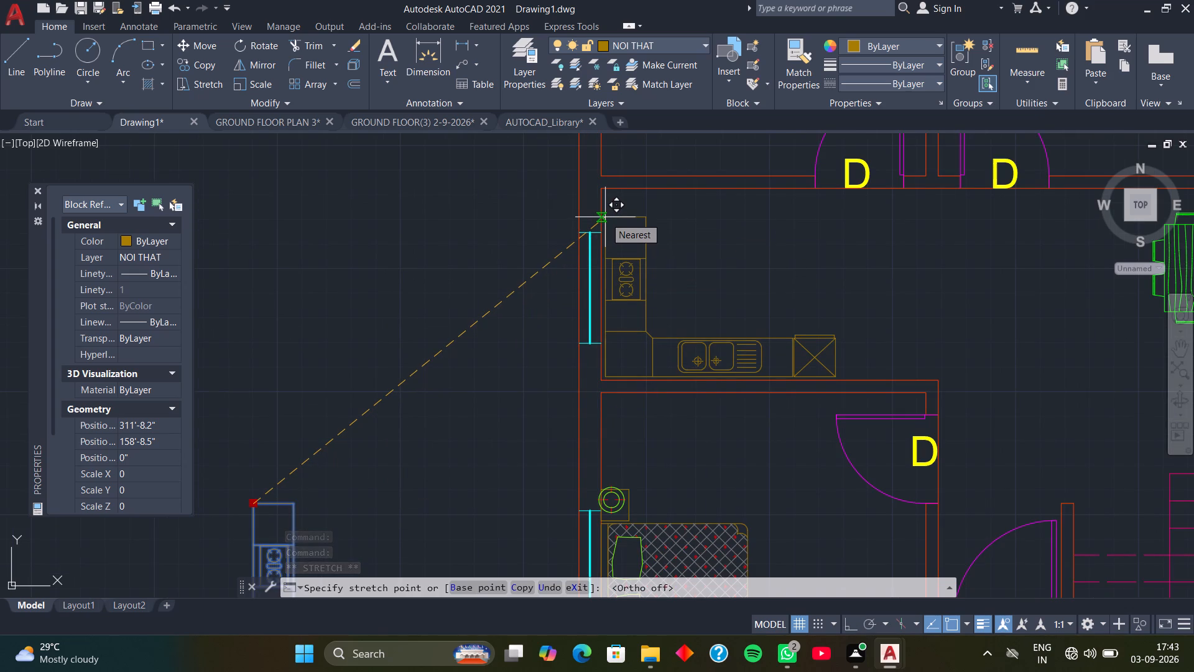
pyautogui.click(607, 213)
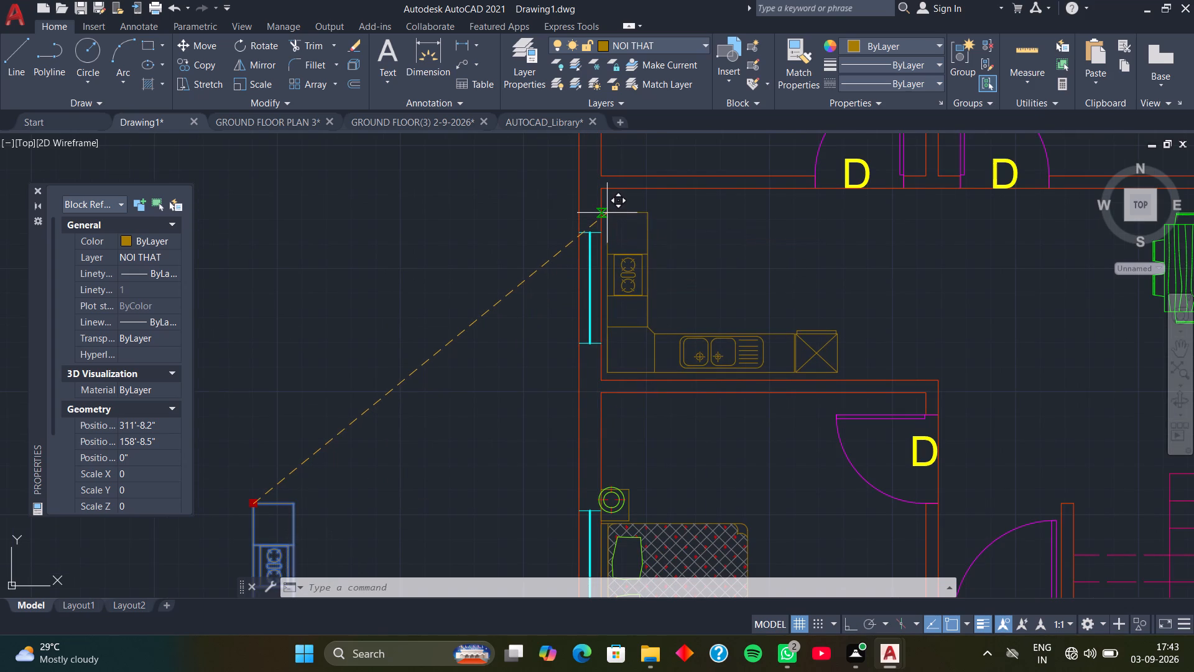
# Move the kitchen counter from its lower-left corner to the room's inner lower-left wall corner.
pyautogui.moveTo(608, 320); pyautogui.dragTo(670, 302, button='middle')
pyautogui.scroll(1, 670, 303)
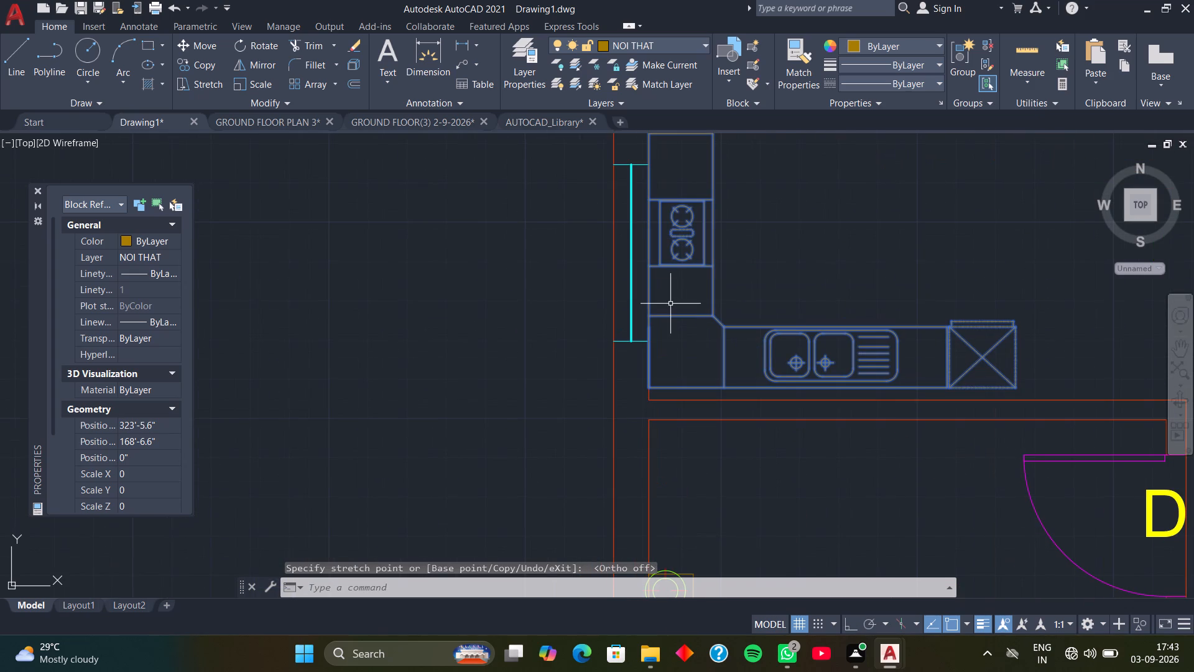
pyautogui.write('M')
pyautogui.press('space')
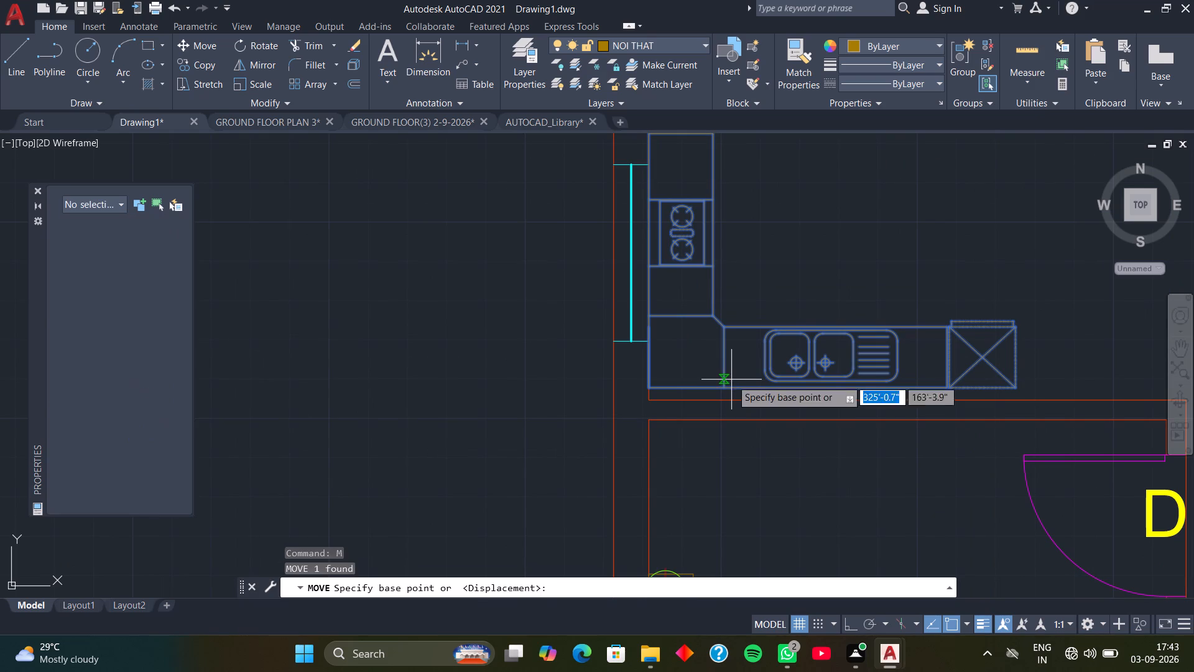
pyautogui.scroll(1, 657, 385)
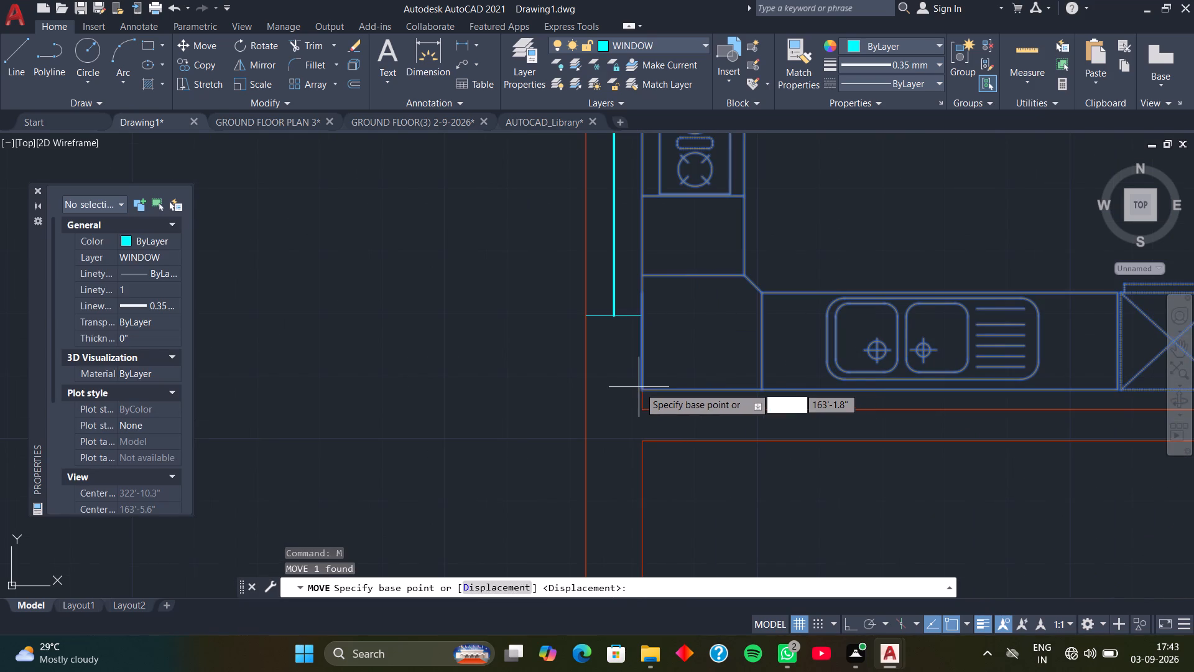
pyautogui.click(640, 387)
pyautogui.click(645, 408)
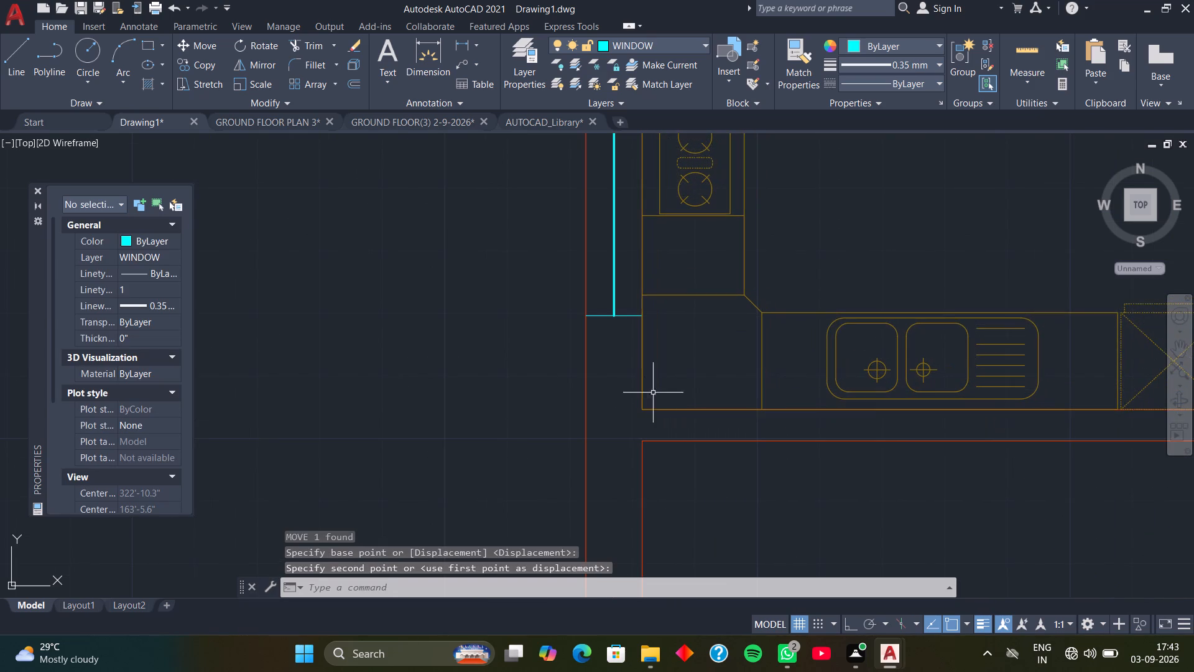
# Explode the kitchen counter block into separate objects.
pyautogui.scroll(-2, 693, 368)
pyautogui.moveTo(714, 334); pyautogui.dragTo(618, 294, button='middle')
pyautogui.moveTo(663, 237); pyautogui.dragTo(646, 341, button='middle')
pyautogui.click(599, 328)
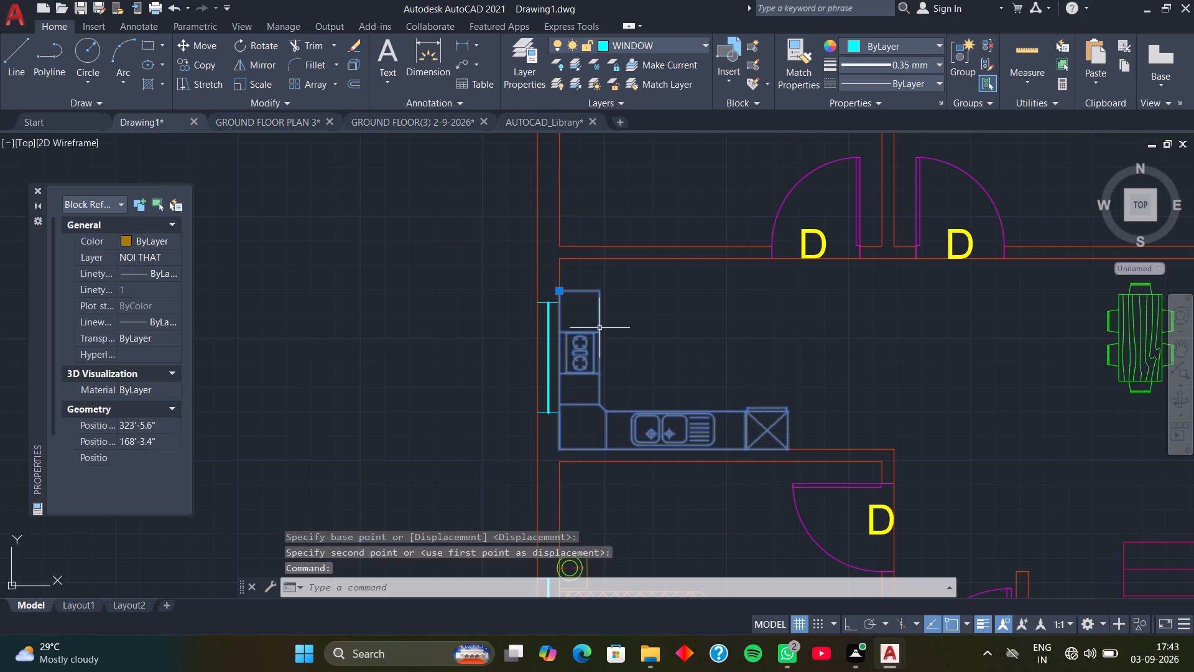
pyautogui.write('X')
pyautogui.press('space')
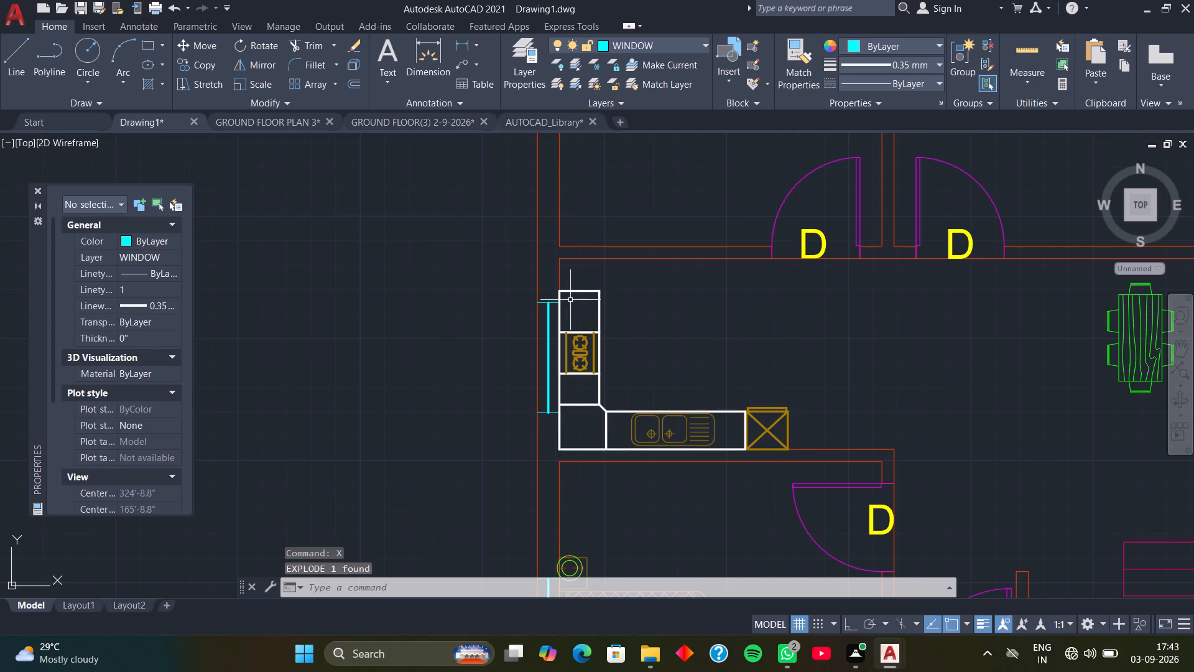
# Move the counter's top edge line straight up about 1'-1.2" onto the room's upper wall, with Ortho on.
pyautogui.scroll(1, 565, 299)
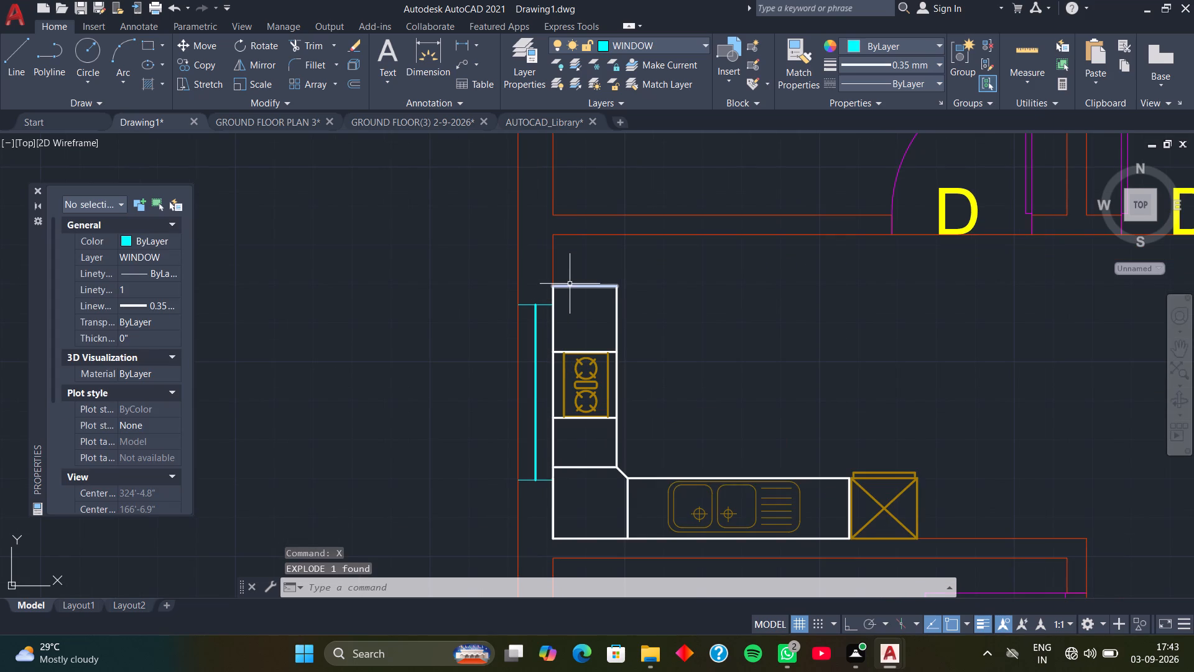
pyautogui.click(572, 287)
pyautogui.click(583, 286)
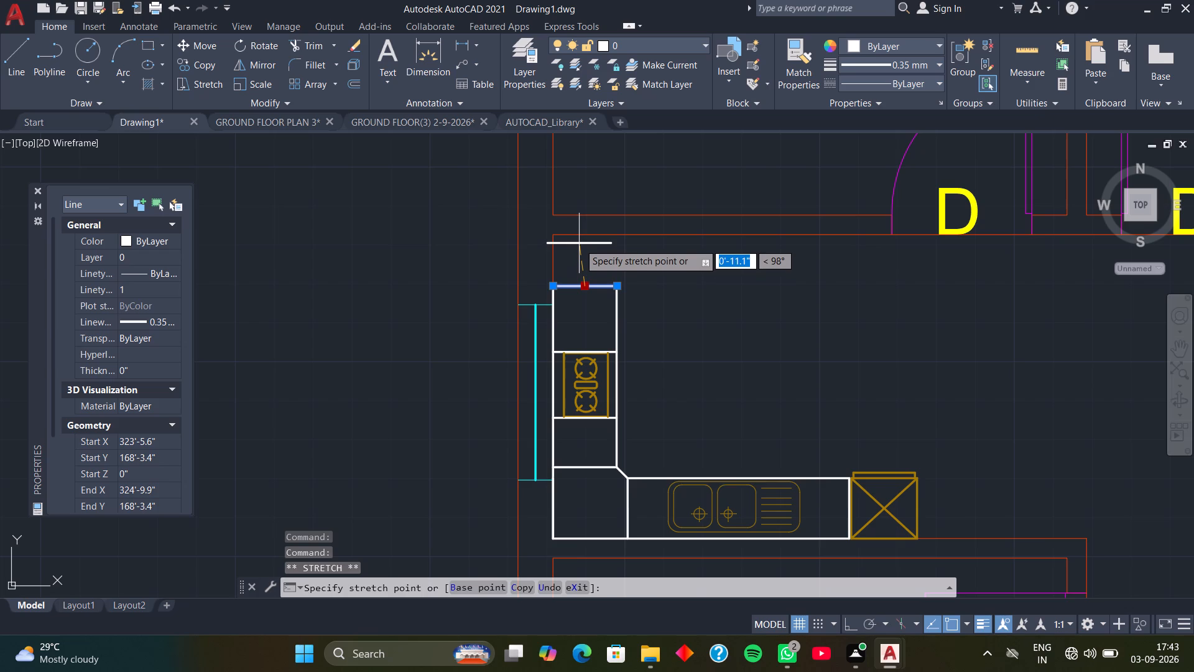
pyautogui.press('F8')
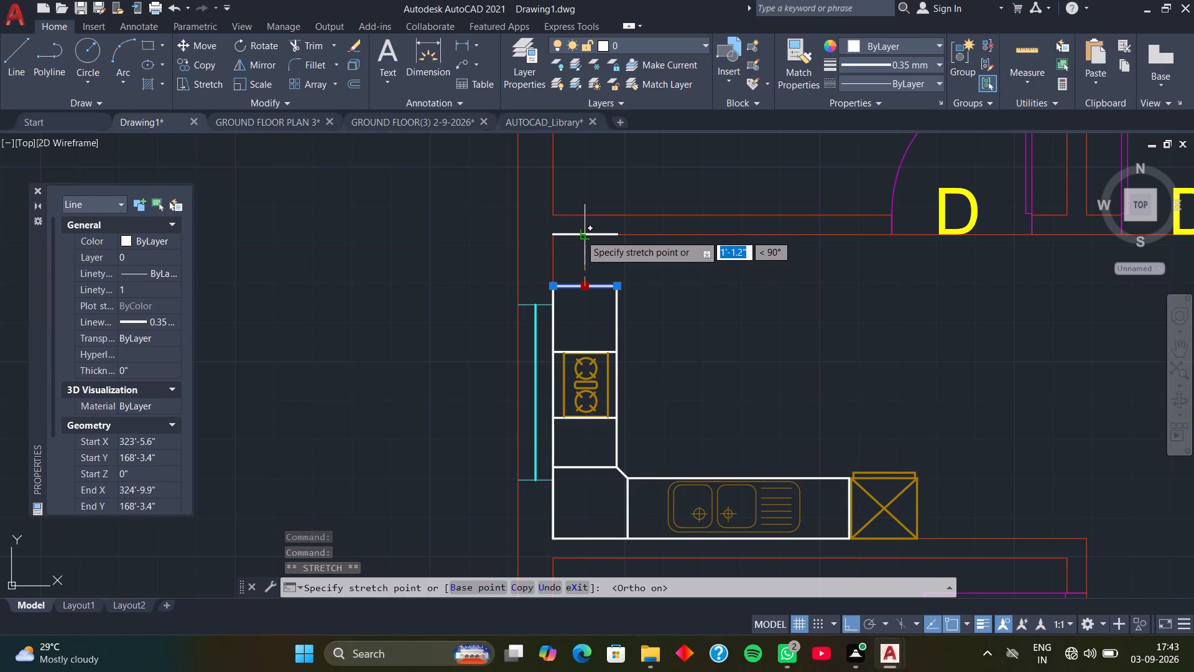
pyautogui.click(580, 235)
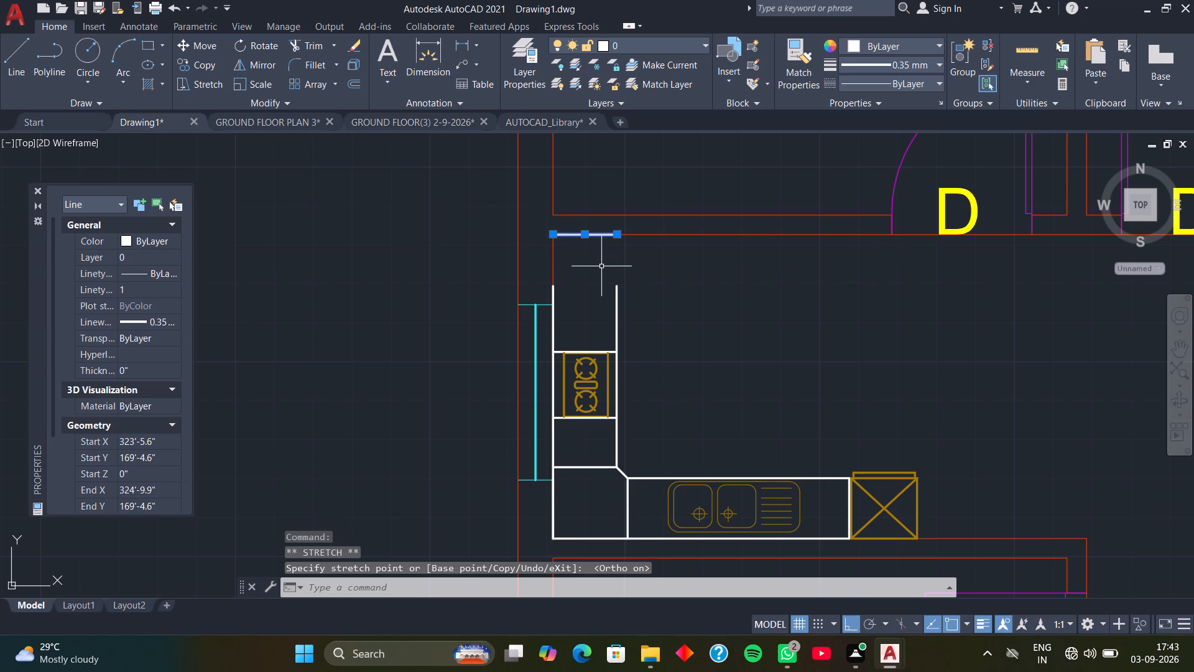
pyautogui.press('Escape')
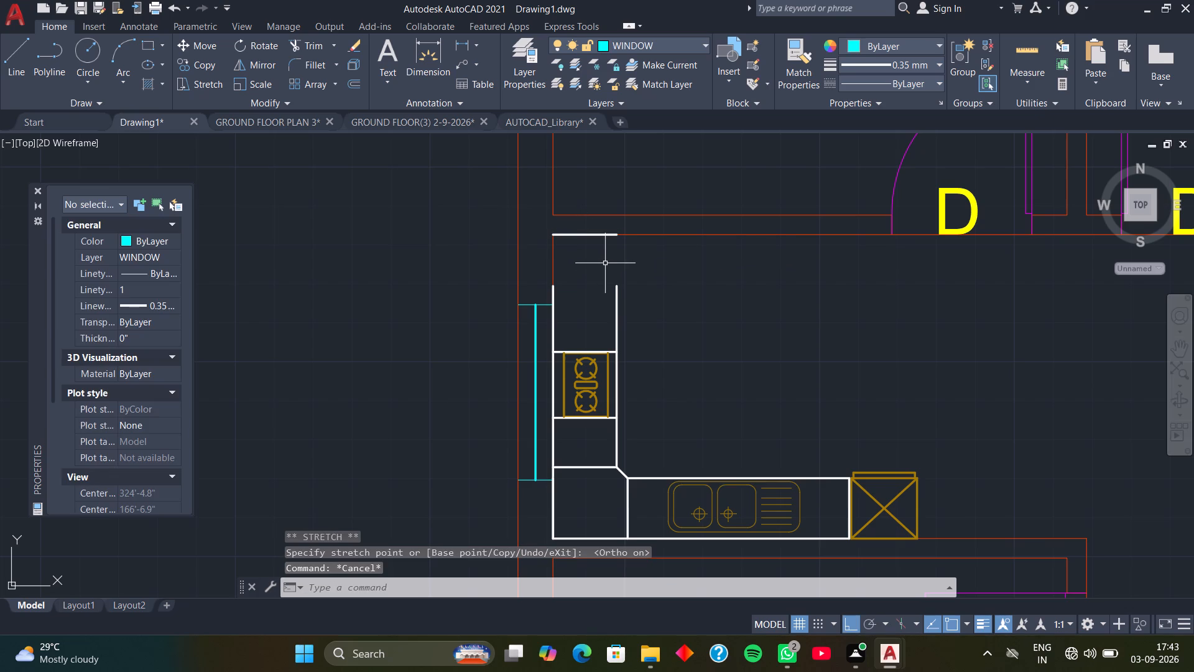
# Extend both long side lines of the counter's vertical leg up to the relocated top edge line.
pyautogui.press('e')
pyautogui.press('x')
pyautogui.press('space')
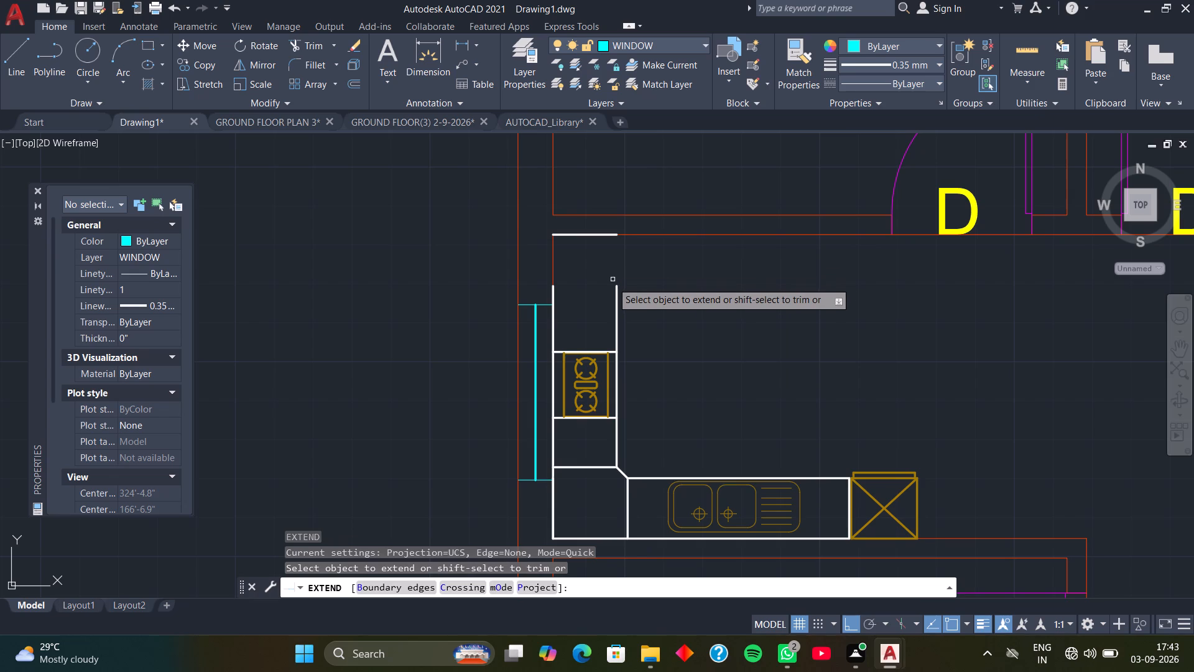
pyautogui.click(618, 296)
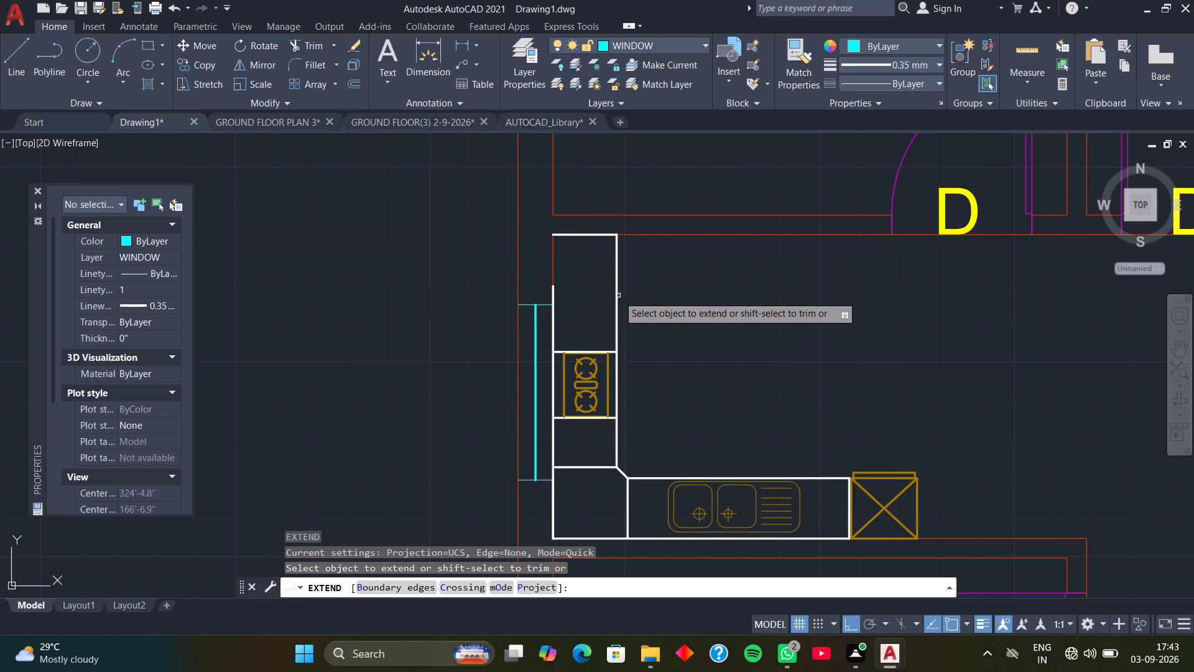
pyautogui.click(553, 314)
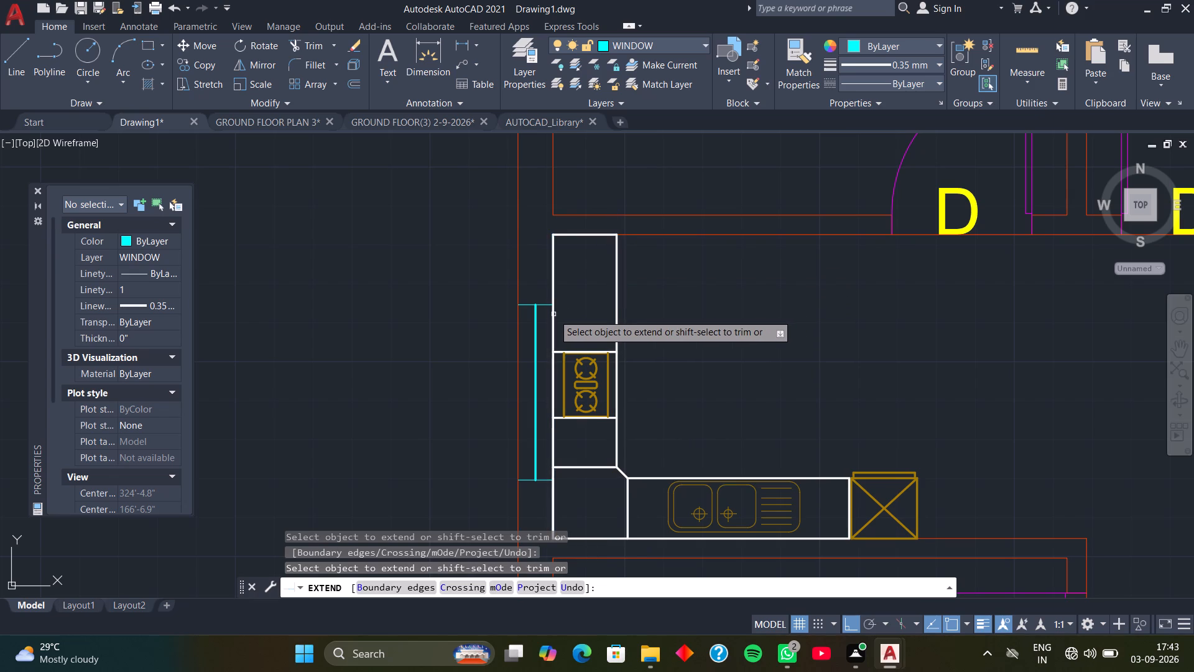
pyautogui.press('space')
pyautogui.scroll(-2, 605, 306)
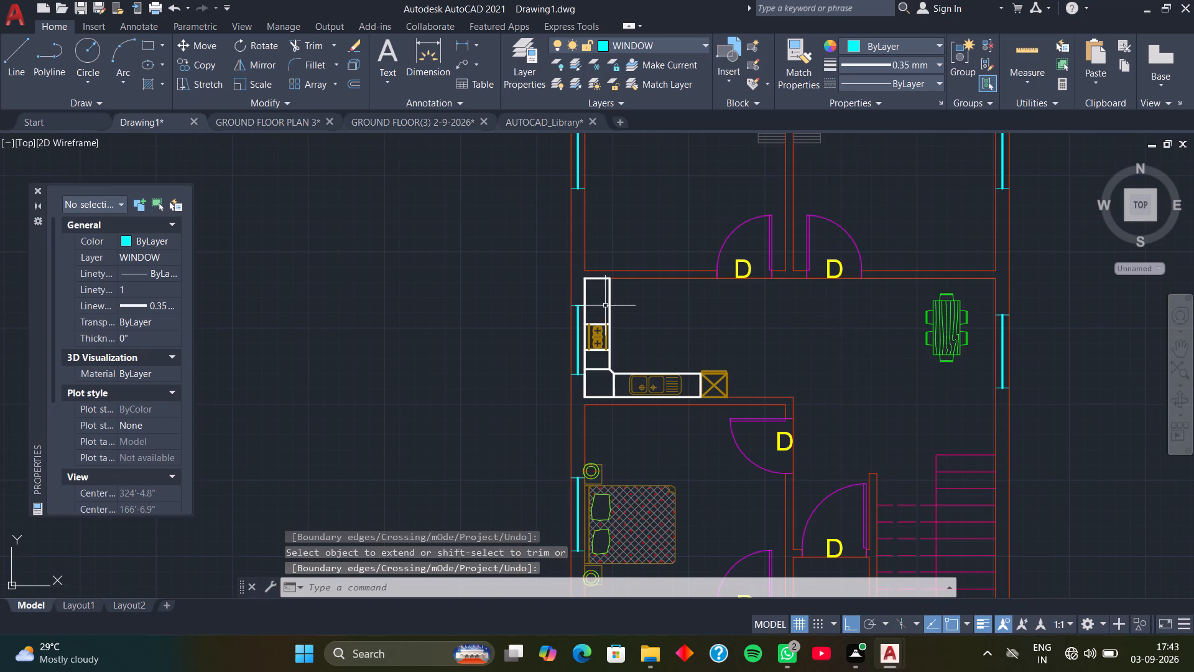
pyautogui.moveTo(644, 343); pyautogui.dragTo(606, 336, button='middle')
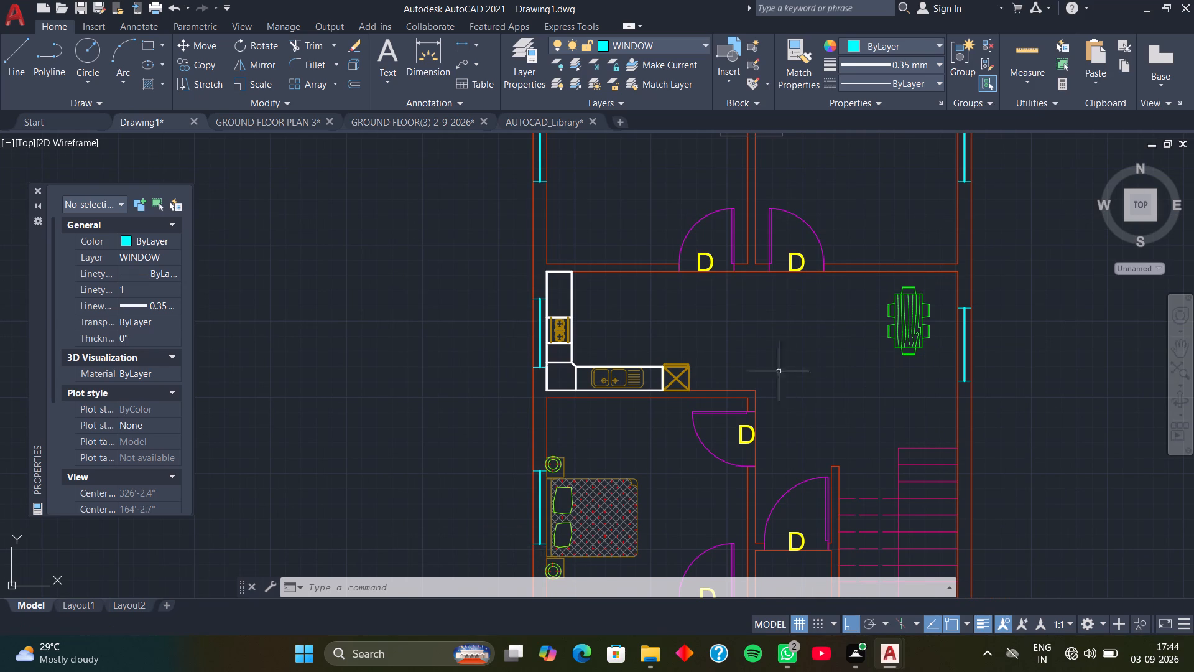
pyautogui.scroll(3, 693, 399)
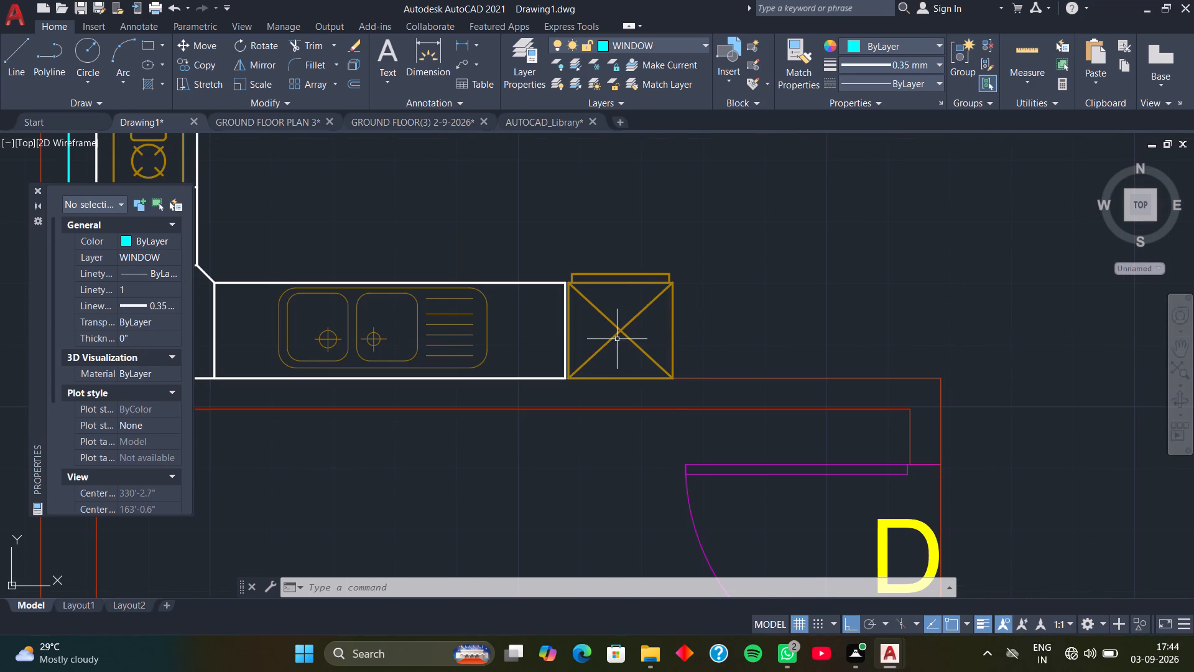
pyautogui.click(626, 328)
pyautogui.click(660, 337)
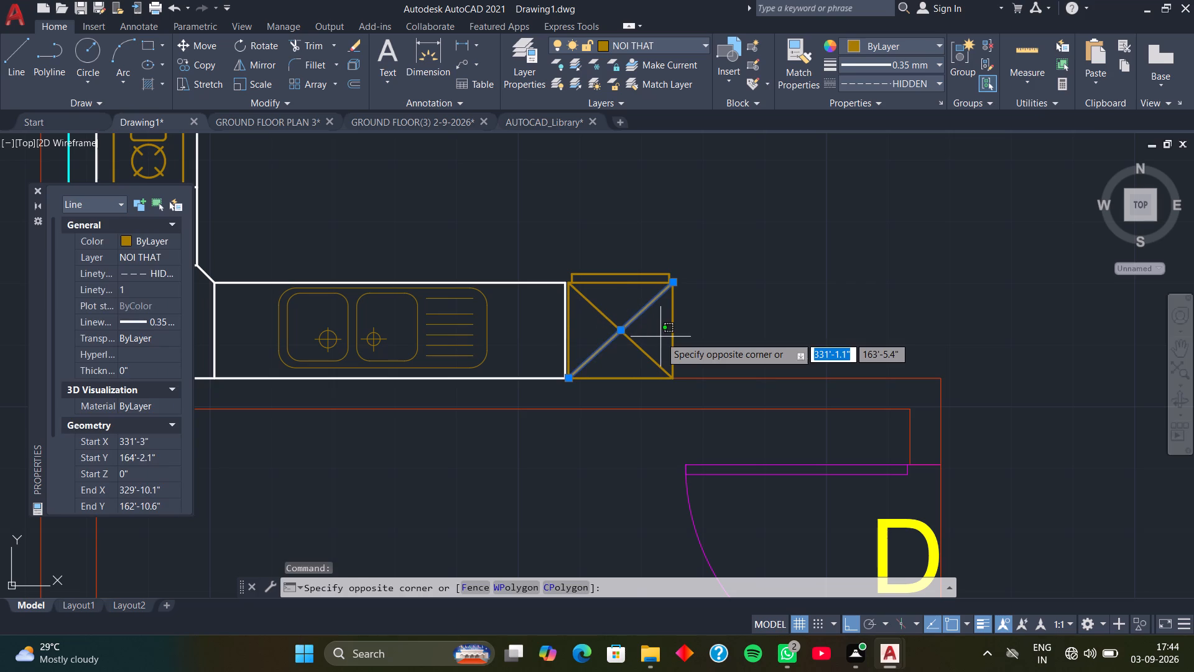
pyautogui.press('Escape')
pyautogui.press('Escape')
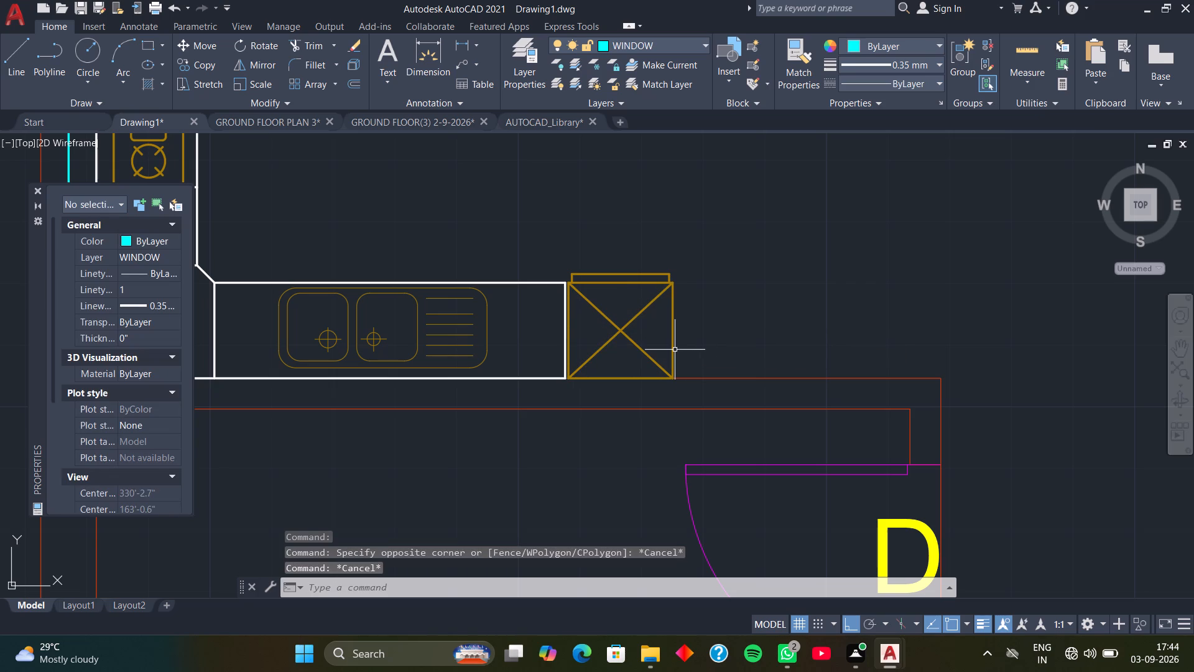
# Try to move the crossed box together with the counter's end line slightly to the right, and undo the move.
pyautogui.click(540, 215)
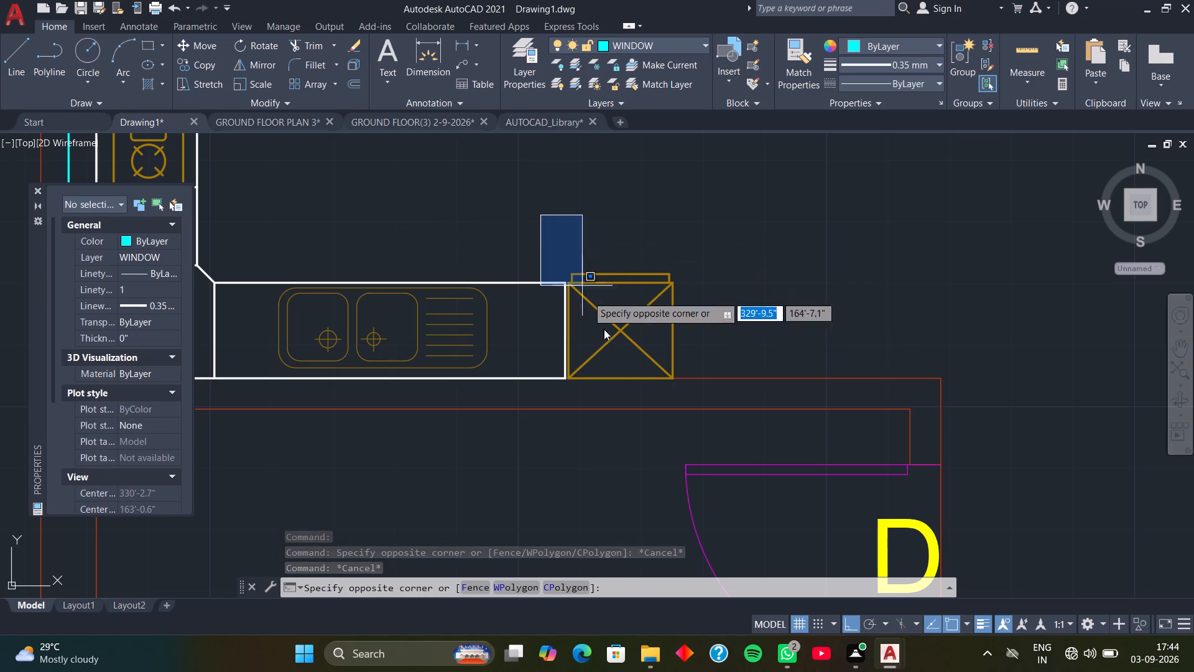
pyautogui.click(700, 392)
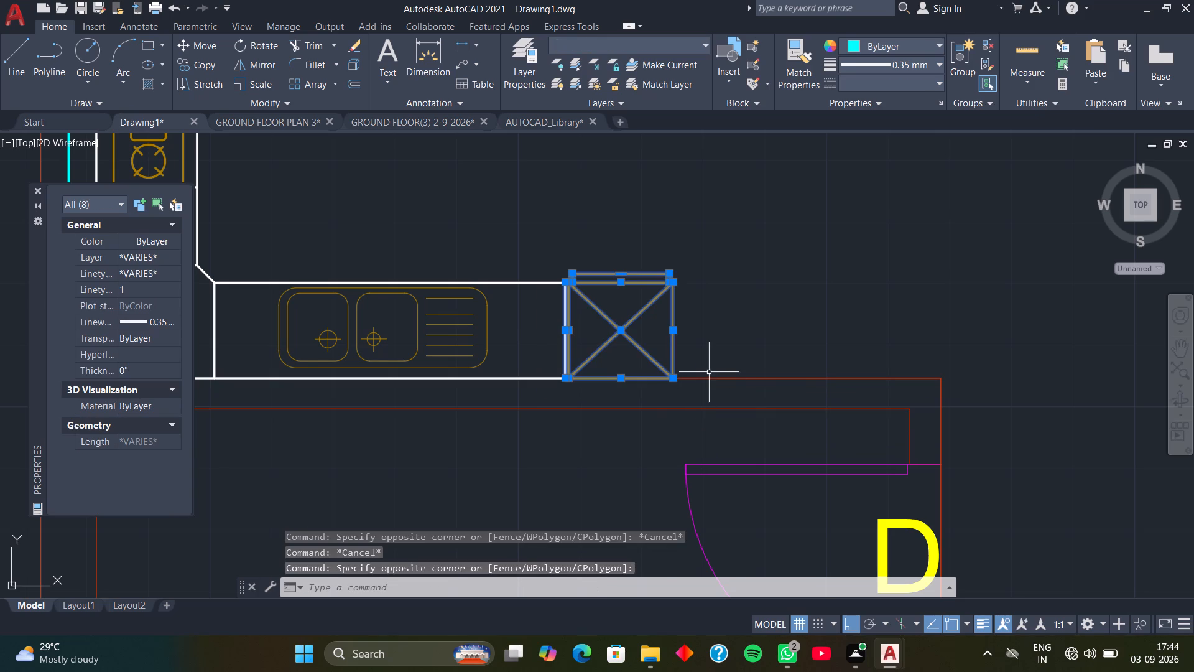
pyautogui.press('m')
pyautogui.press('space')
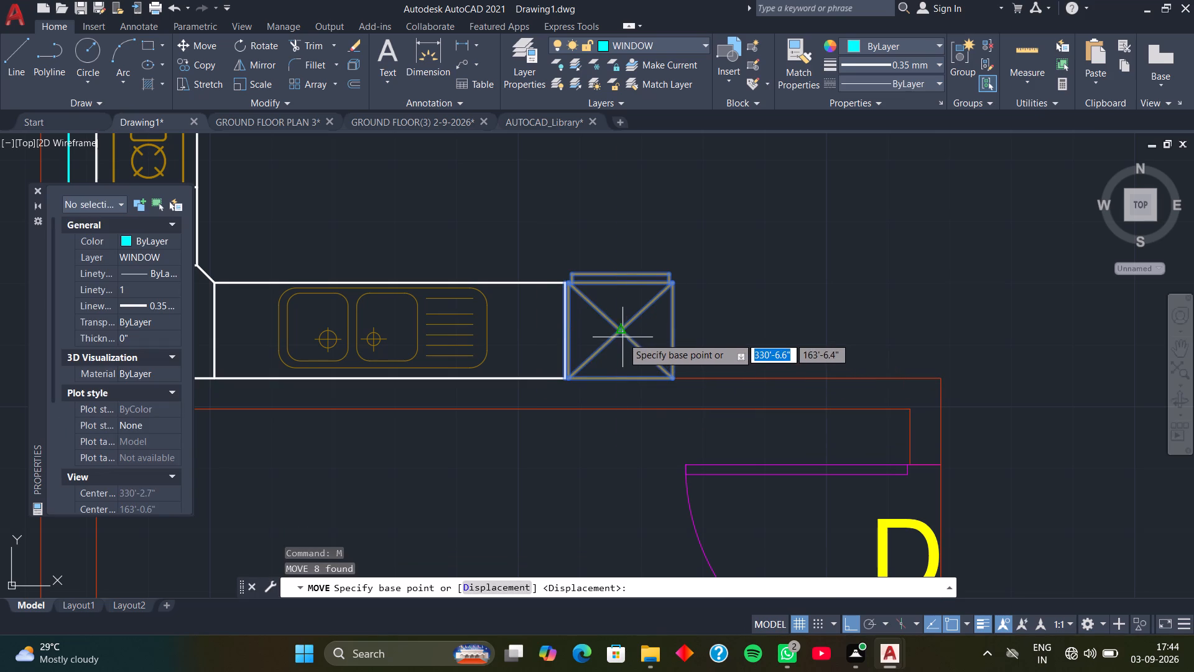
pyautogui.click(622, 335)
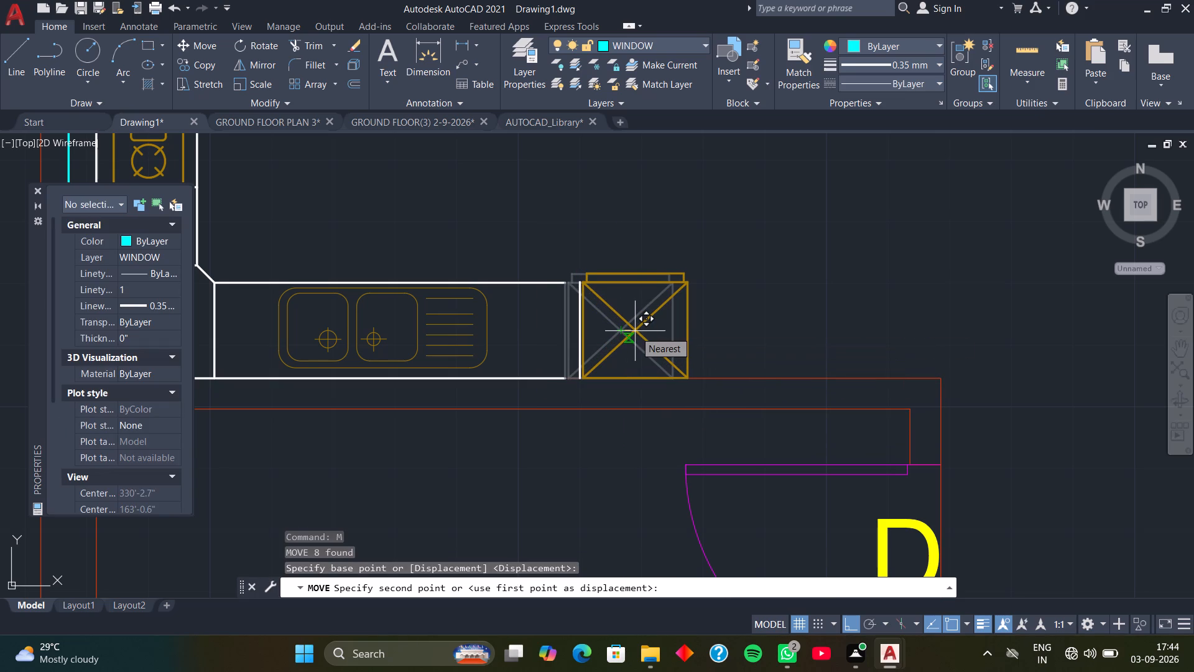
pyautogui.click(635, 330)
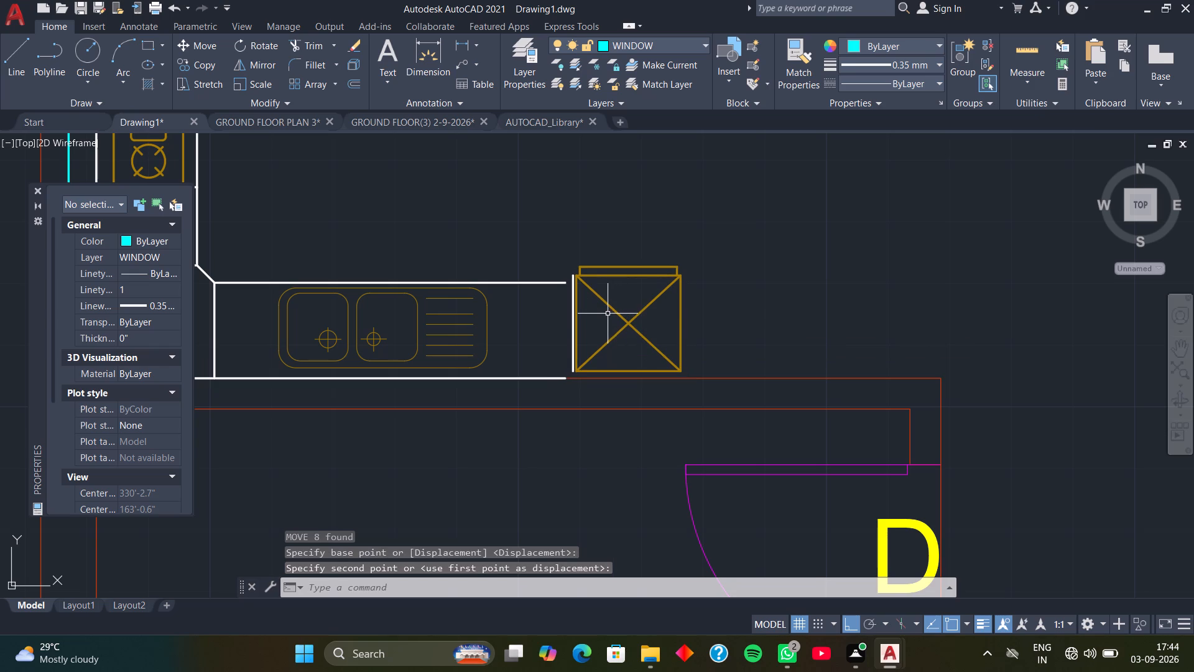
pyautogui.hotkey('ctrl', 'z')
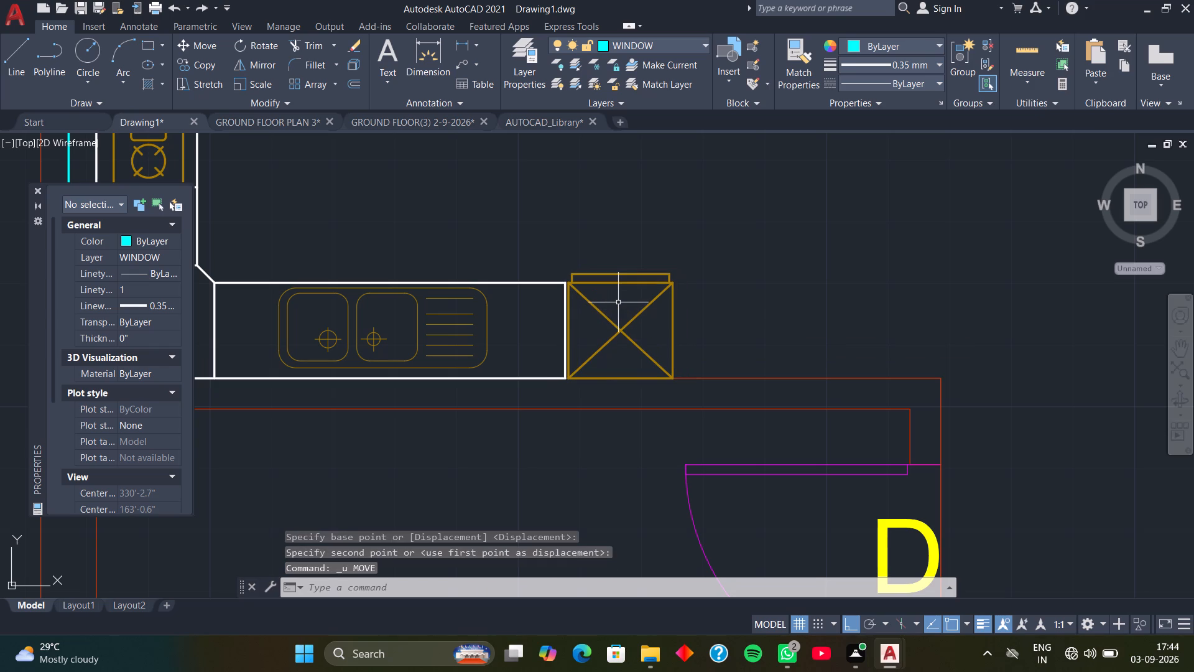
# Move the crossed box with its narrow top strip slightly to the right along the wall, away from the counter's end line.
pyautogui.scroll(3, 548, 271)
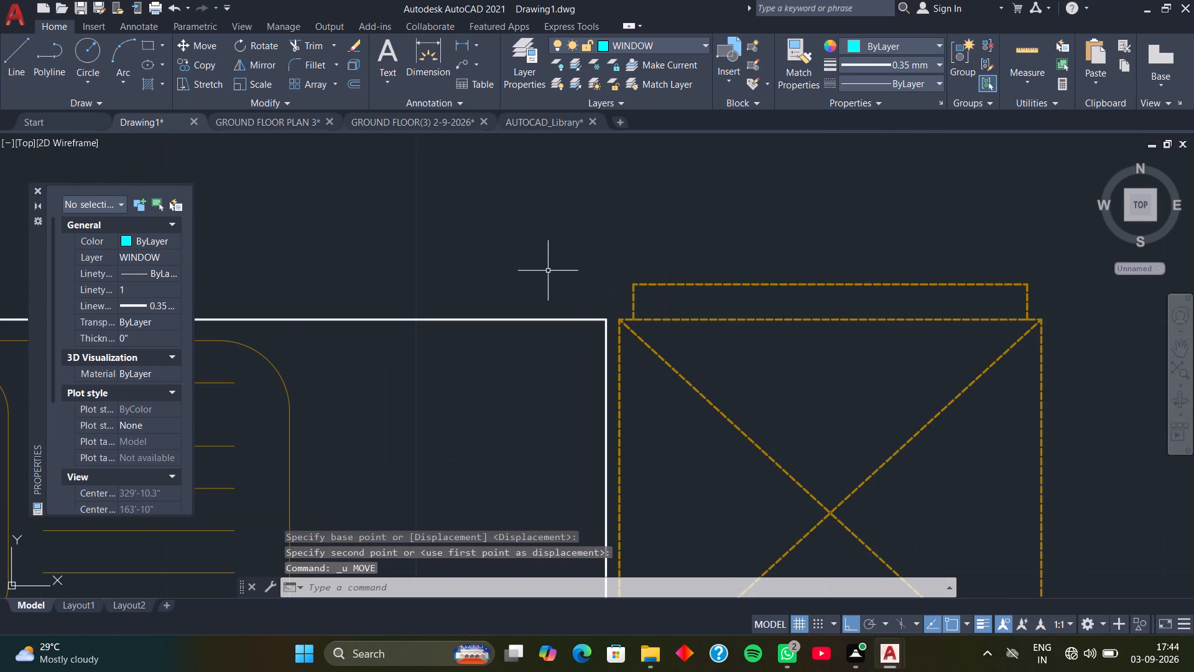
pyautogui.moveTo(608, 269); pyautogui.dragTo(586, 153, button='middle')
pyautogui.click(586, 149)
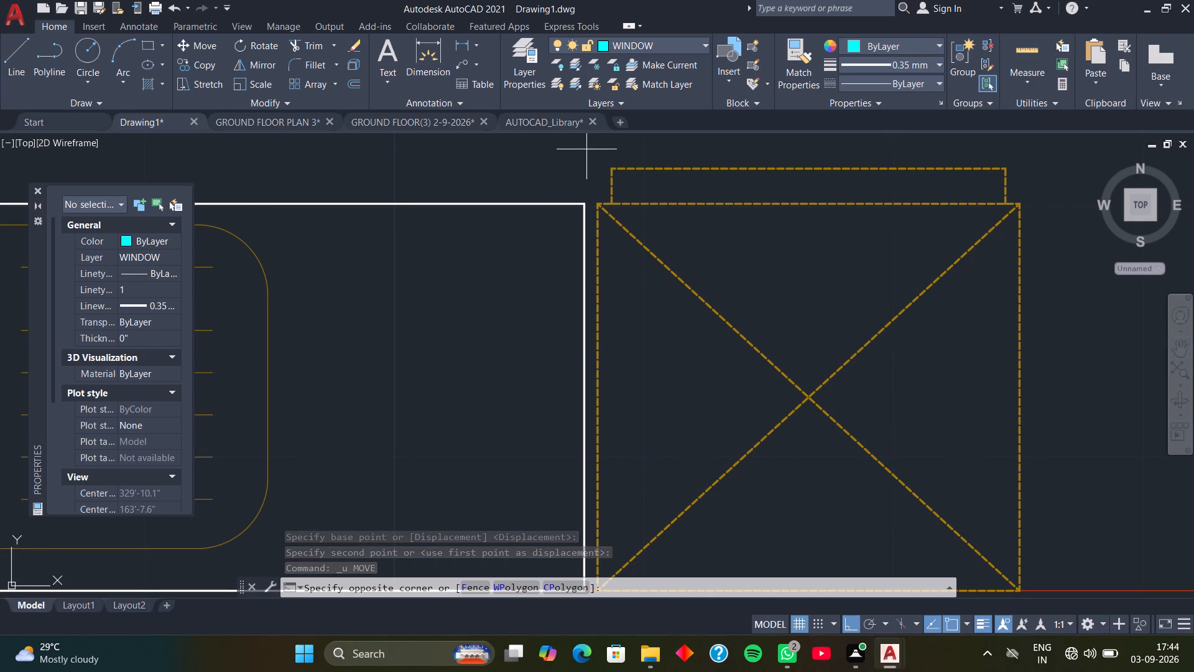
pyautogui.moveTo(733, 534); pyautogui.dragTo(688, 368, button='middle')
pyautogui.scroll(-3, 688, 368)
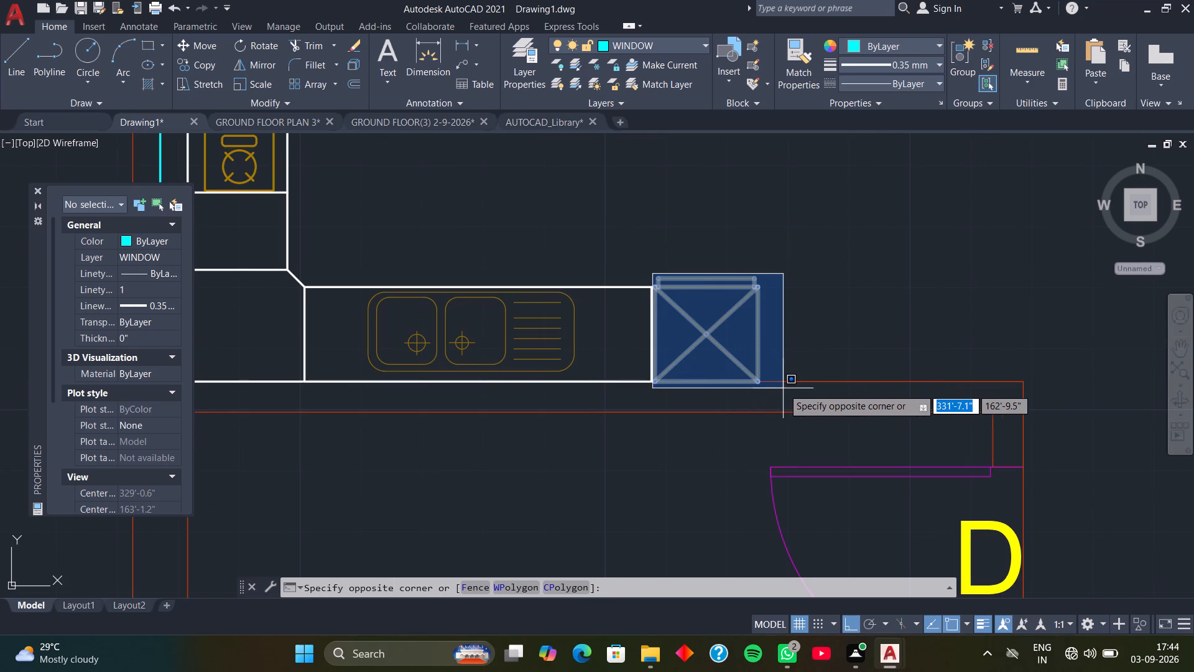
pyautogui.click(783, 388)
pyautogui.scroll(2, 712, 359)
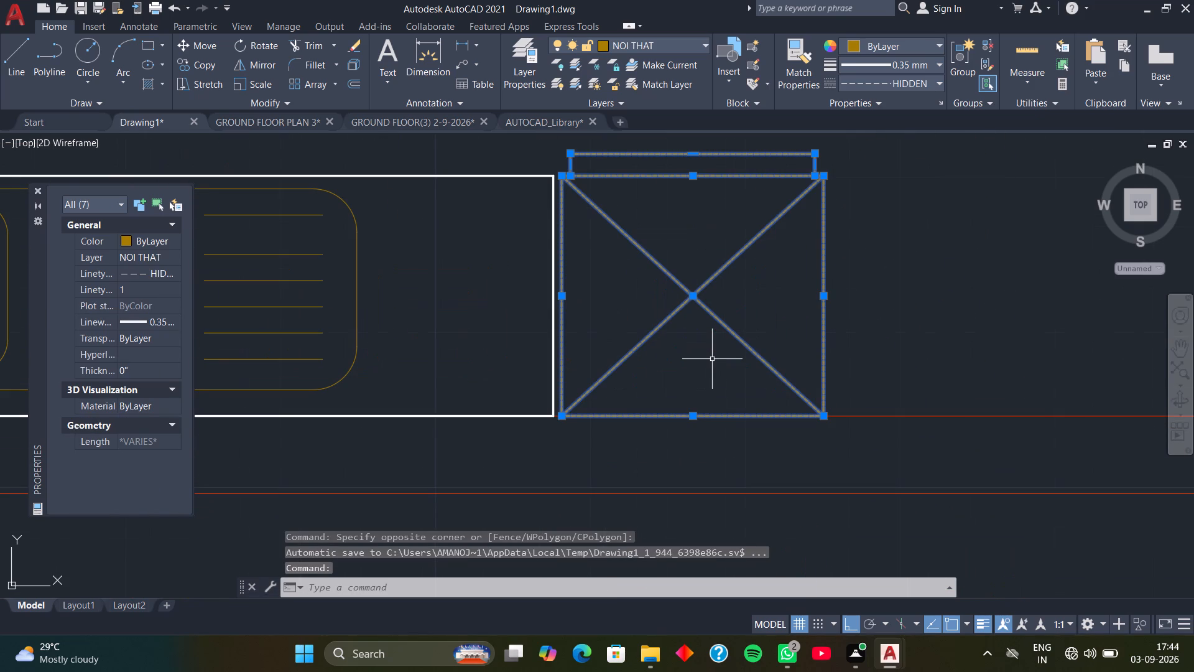
pyautogui.write('M')
pyautogui.press('space')
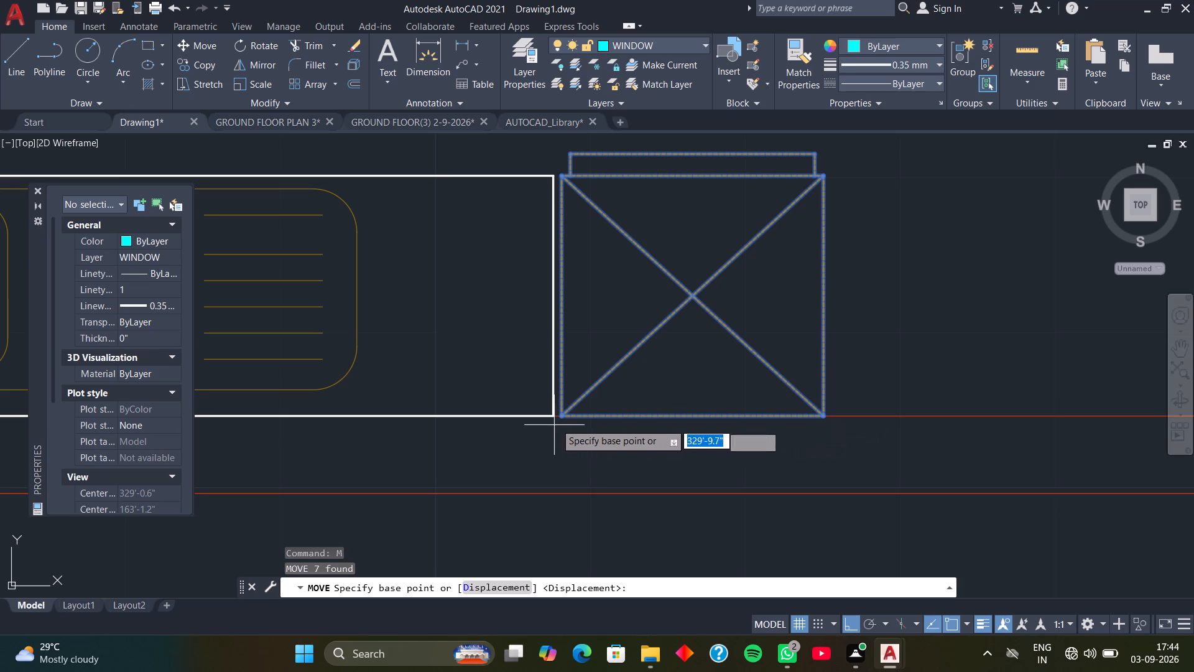
pyautogui.click(566, 418)
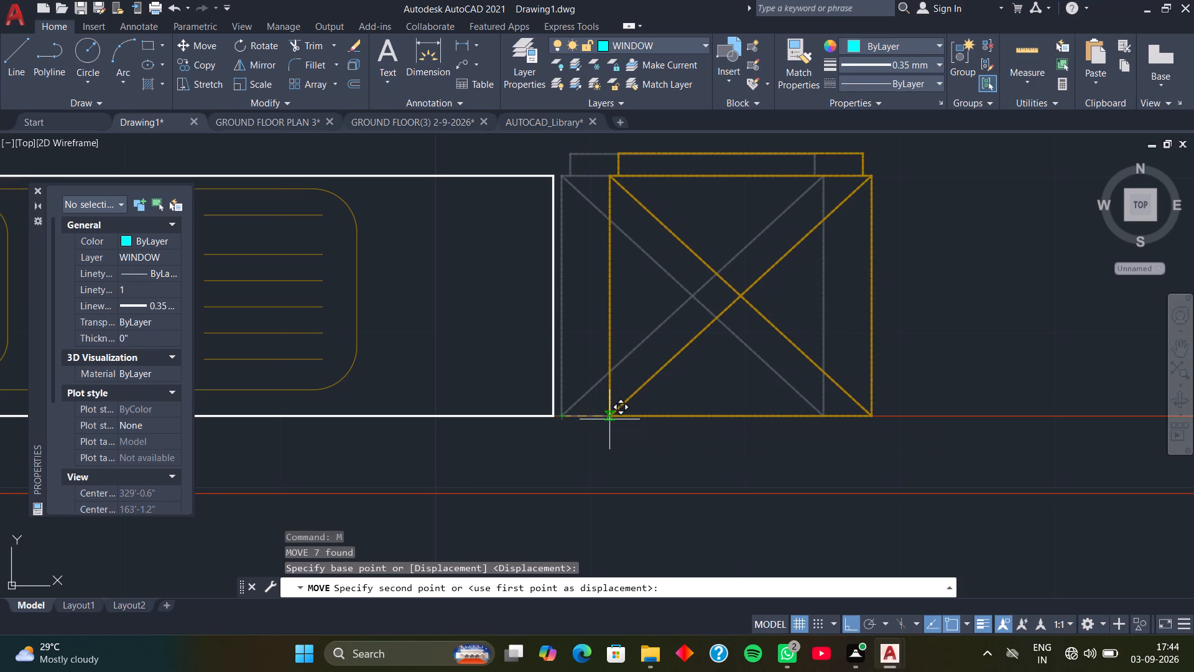
pyautogui.click(609, 419)
# Copy the left bedroom's WARDROBE label onto the open floor below the bed, about 8'-9" away, with Ortho off.
pyautogui.scroll(-2, 680, 428)
pyautogui.moveTo(699, 461); pyautogui.dragTo(601, 335, button='middle')
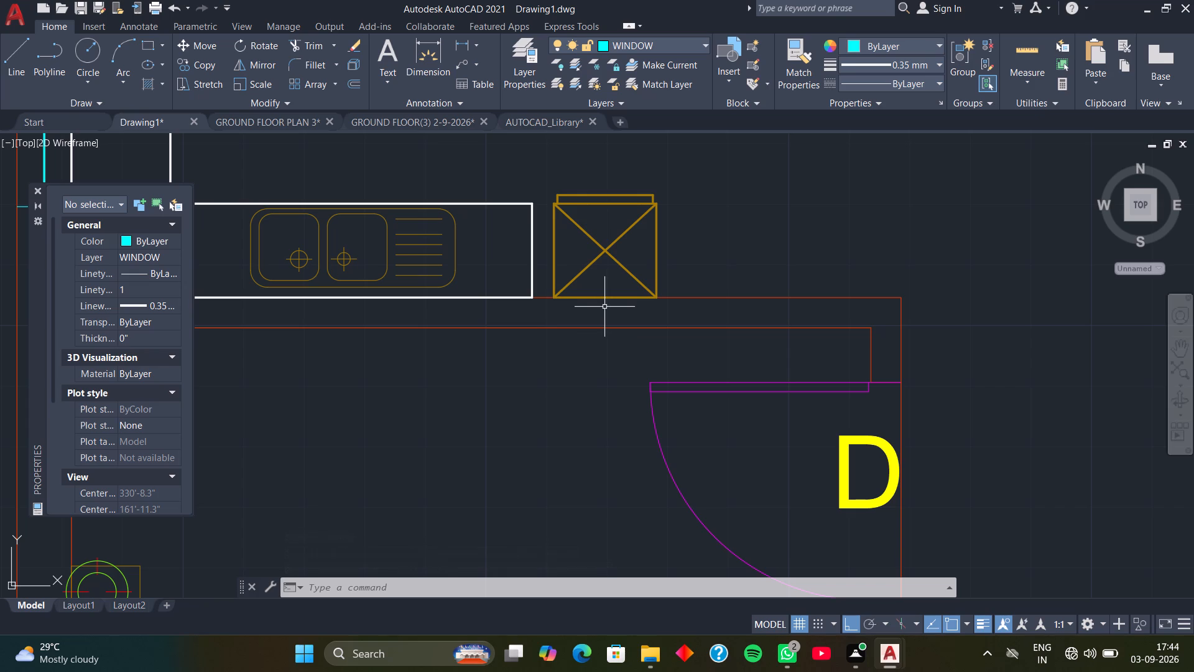
pyautogui.scroll(-1, 584, 276)
pyautogui.moveTo(565, 234); pyautogui.dragTo(644, 651, button='middle')
pyautogui.scroll(-2, 645, 574)
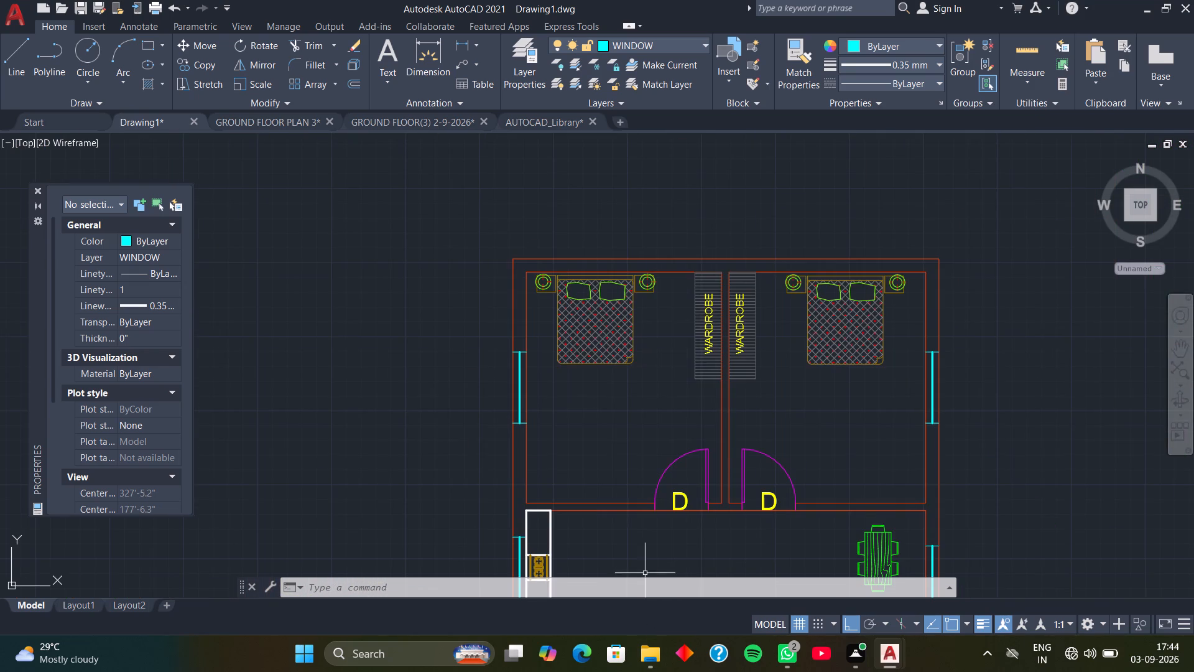
pyautogui.moveTo(669, 368); pyautogui.dragTo(636, 373, button='middle')
pyautogui.scroll(1, 649, 357)
pyautogui.click(688, 340)
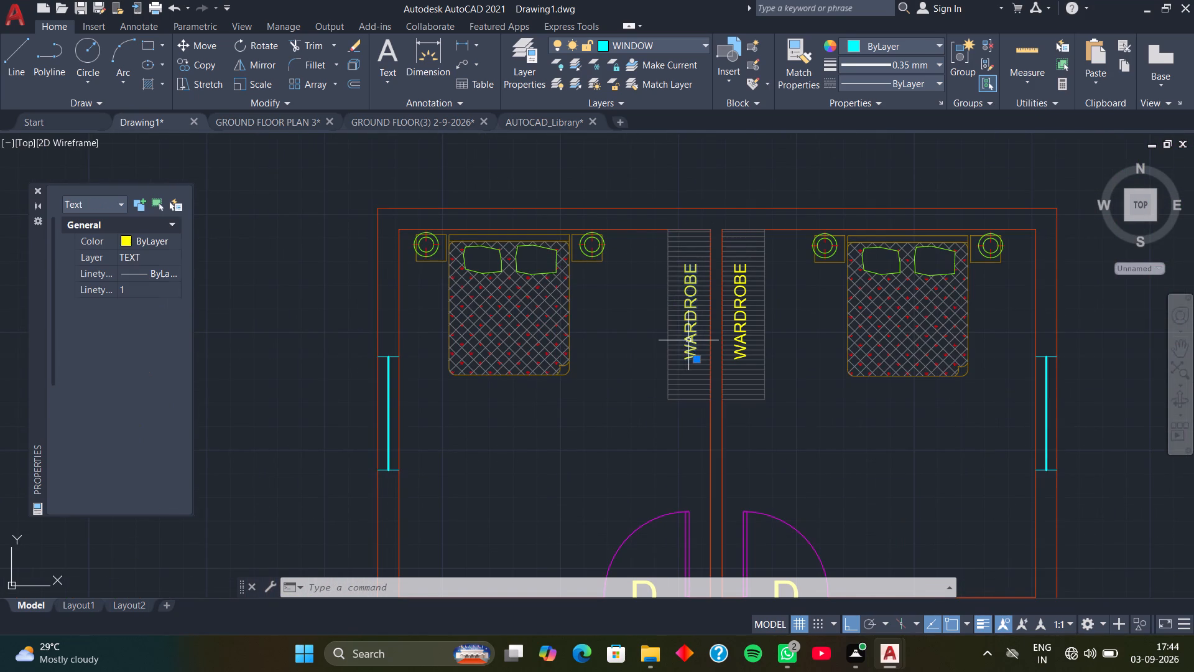
pyautogui.press('c')
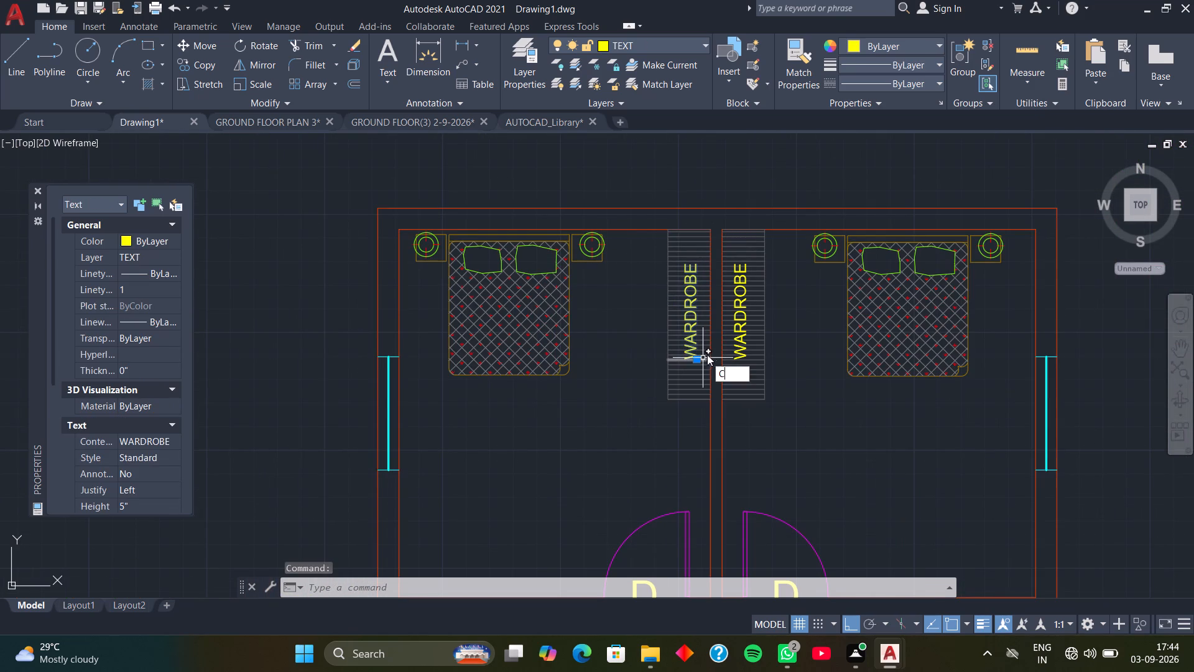
pyautogui.press('o')
pyautogui.press('space')
pyautogui.click(694, 356)
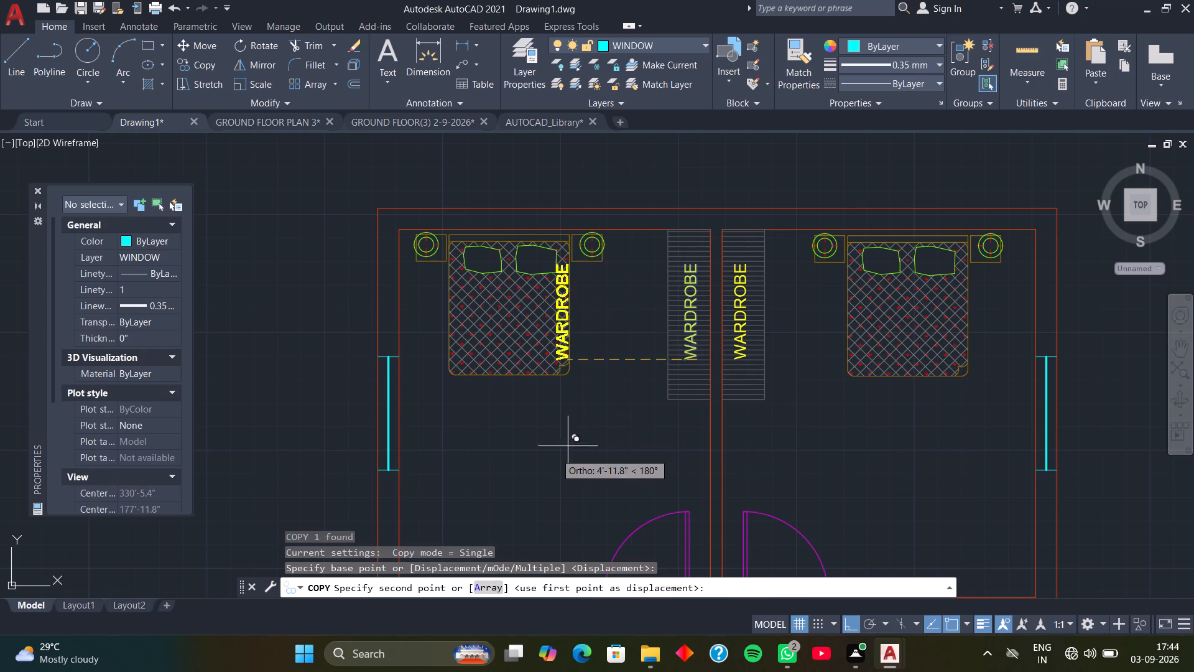
pyautogui.press('F8')
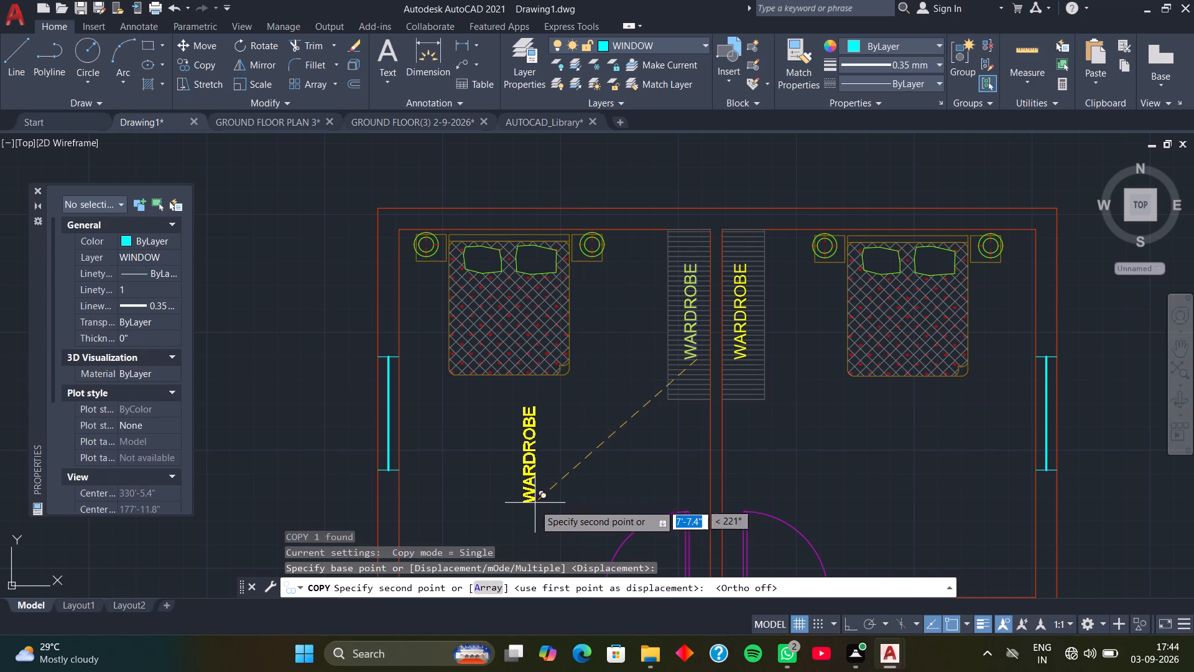
pyautogui.click(472, 466)
# Set the rotation of the copied WARDROBE label below the left bed to 0.
pyautogui.click(466, 457)
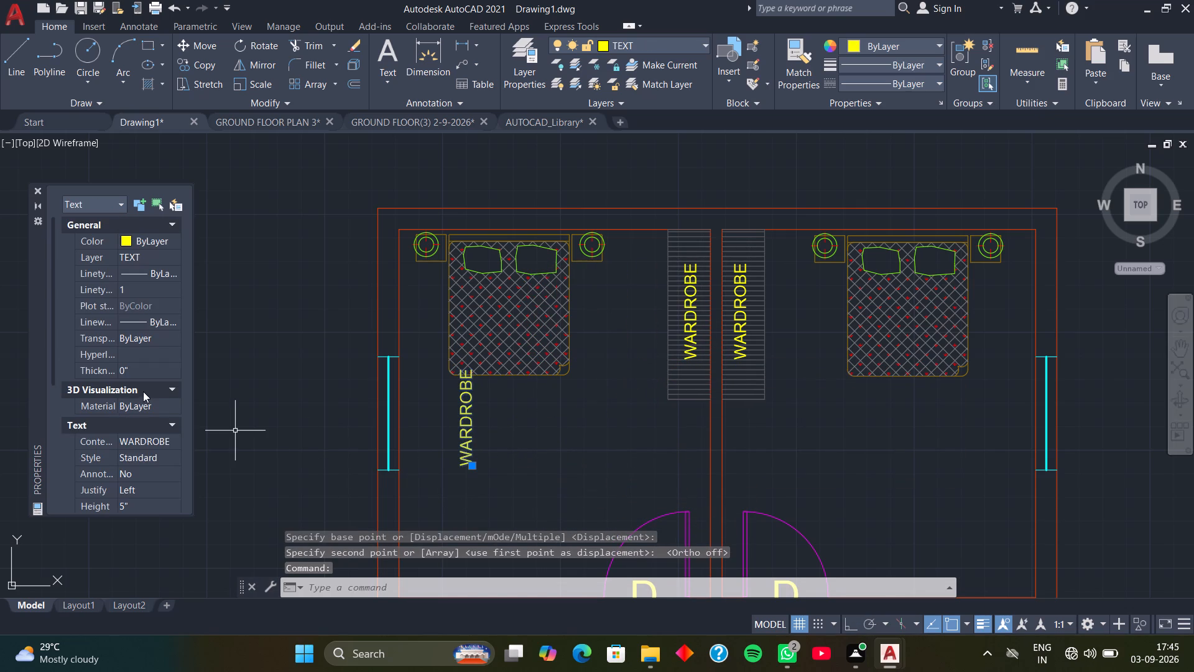
pyautogui.scroll(-3, 132, 330)
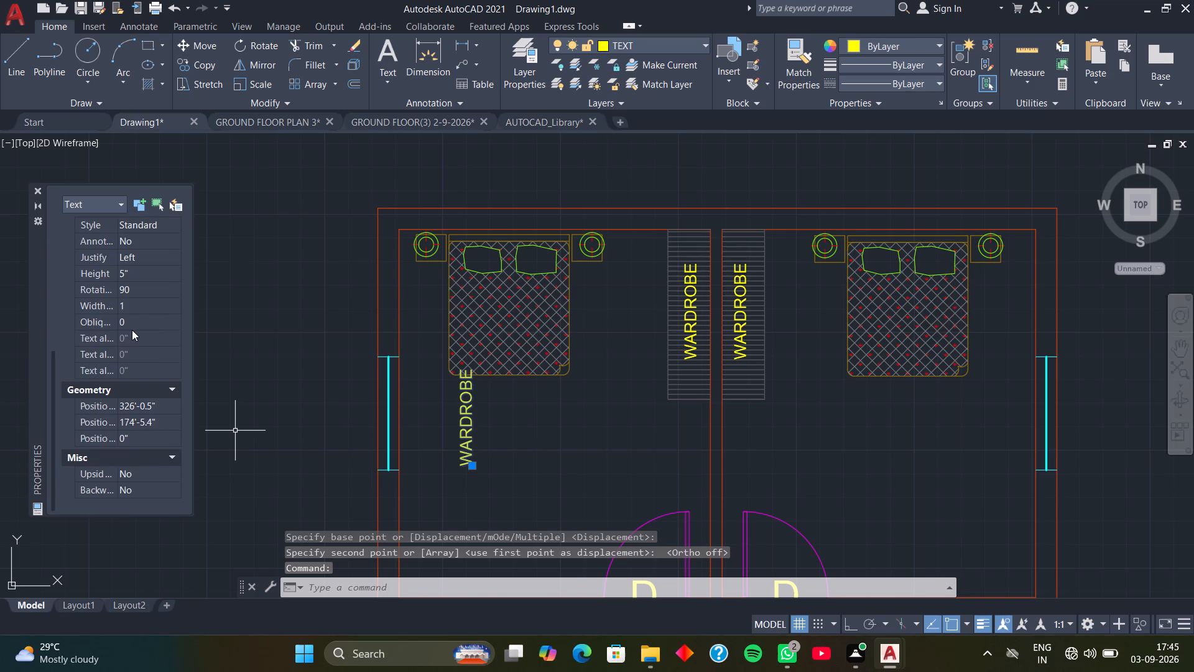
pyautogui.click(138, 288)
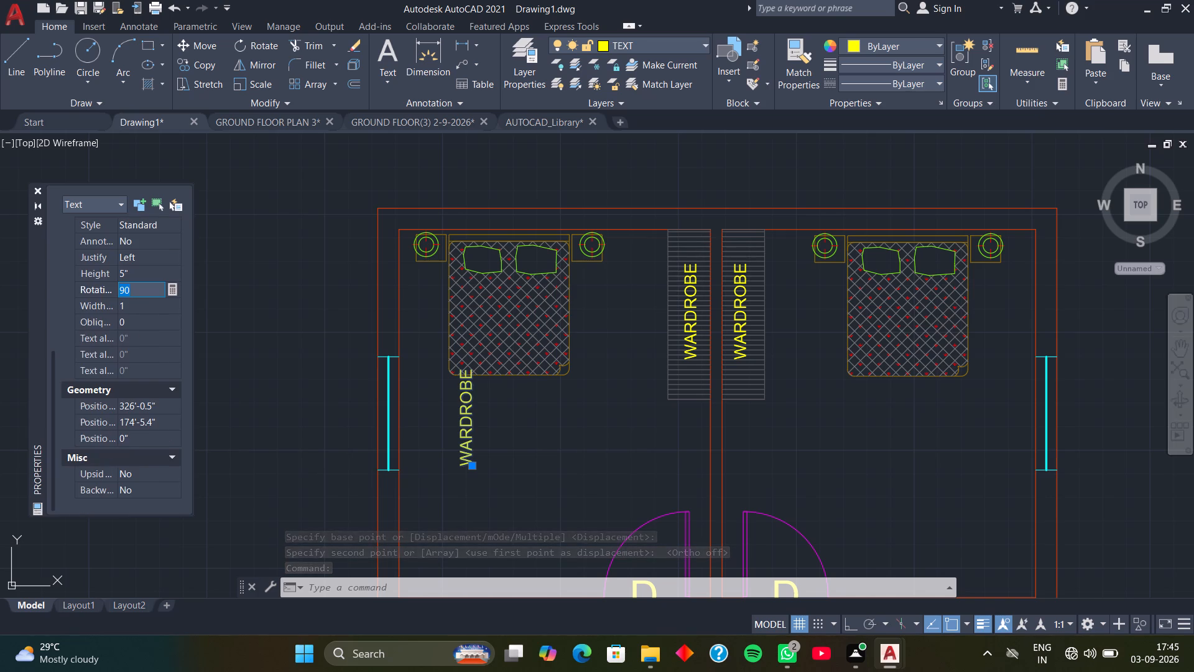
pyautogui.press('0')
pyautogui.press('Return')
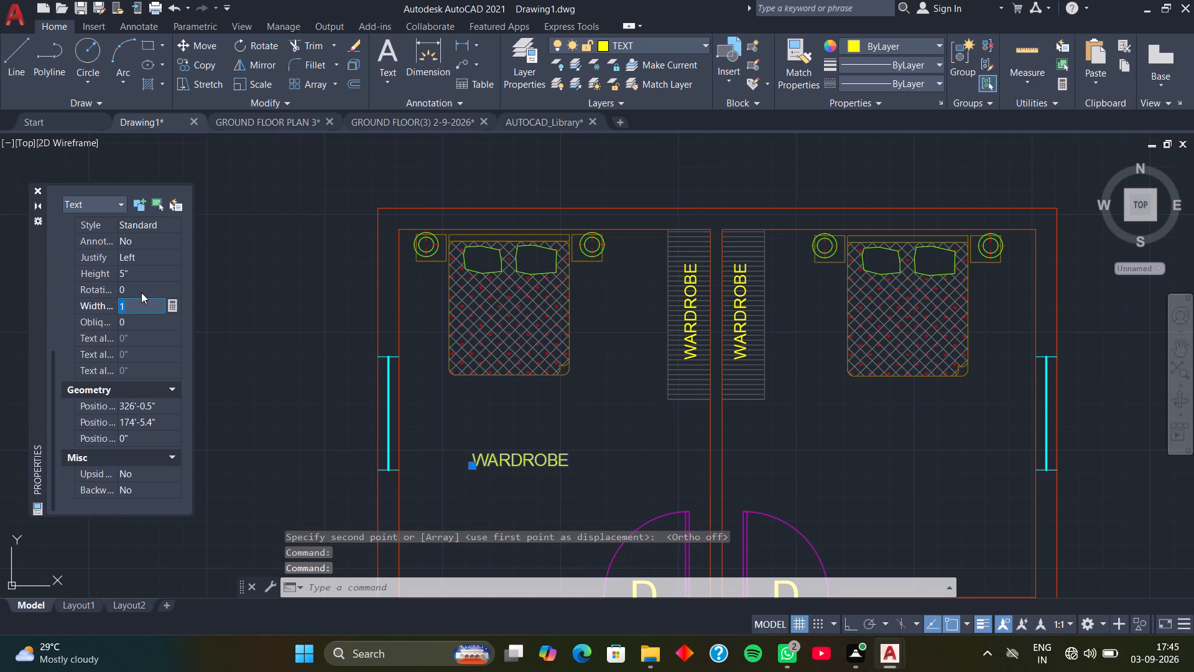
# Copy the horizontal WARDROBE label about 10" straight down as a second text line, with Ortho on.
pyautogui.moveTo(504, 495); pyautogui.dragTo(489, 460, button='middle')
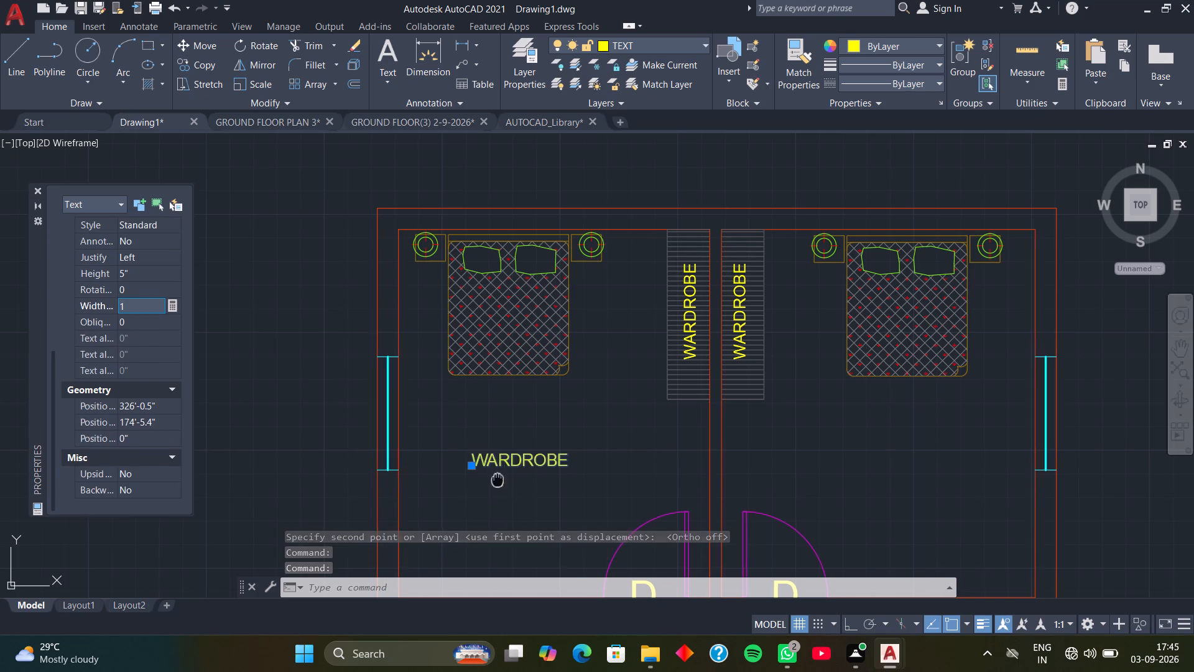
pyautogui.moveTo(489, 460); pyautogui.dragTo(464, 419, button='middle')
pyautogui.moveTo(464, 419); pyautogui.dragTo(465, 396, button='middle')
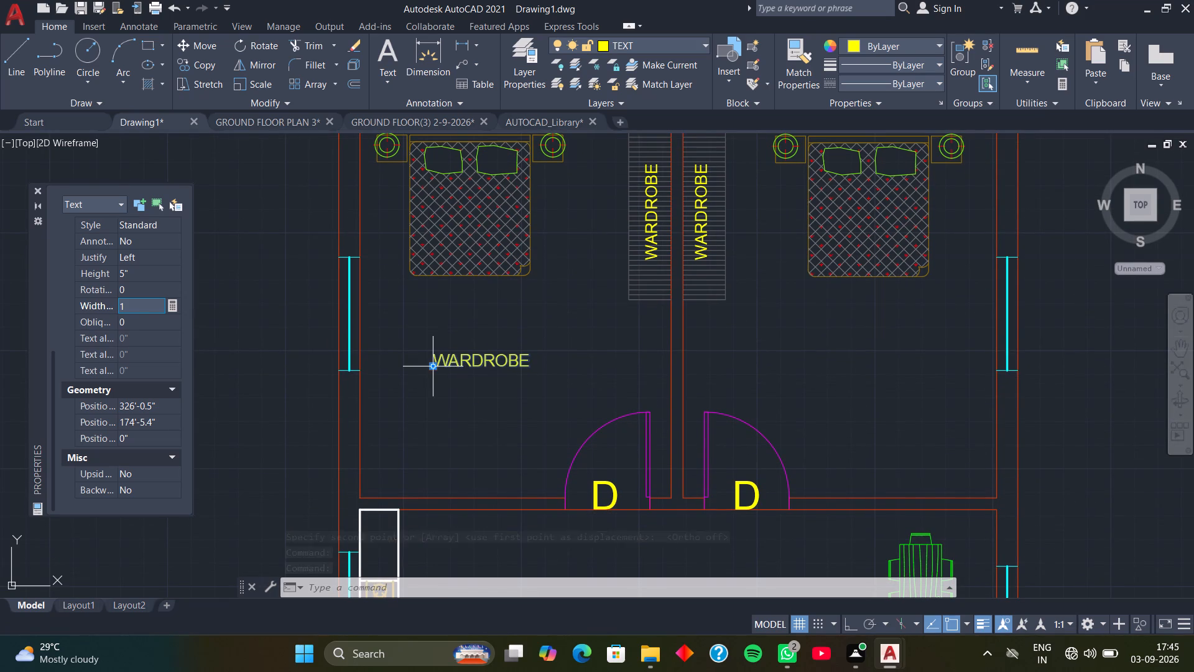
pyautogui.press('c')
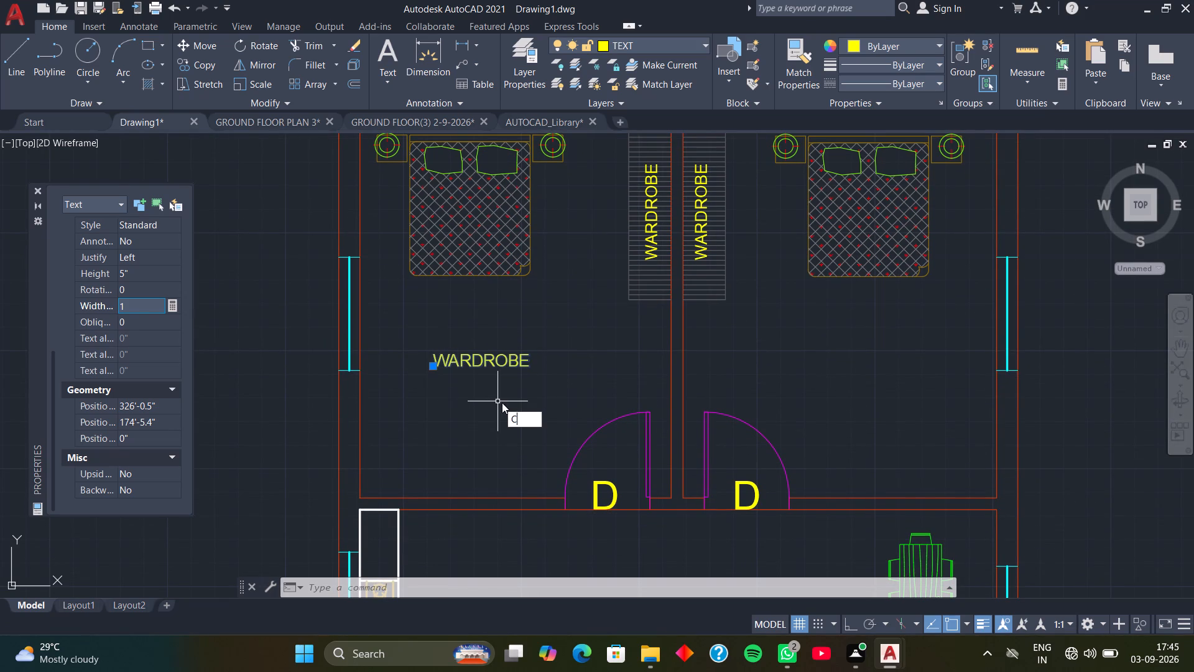
pyautogui.write('O')
pyautogui.press('space')
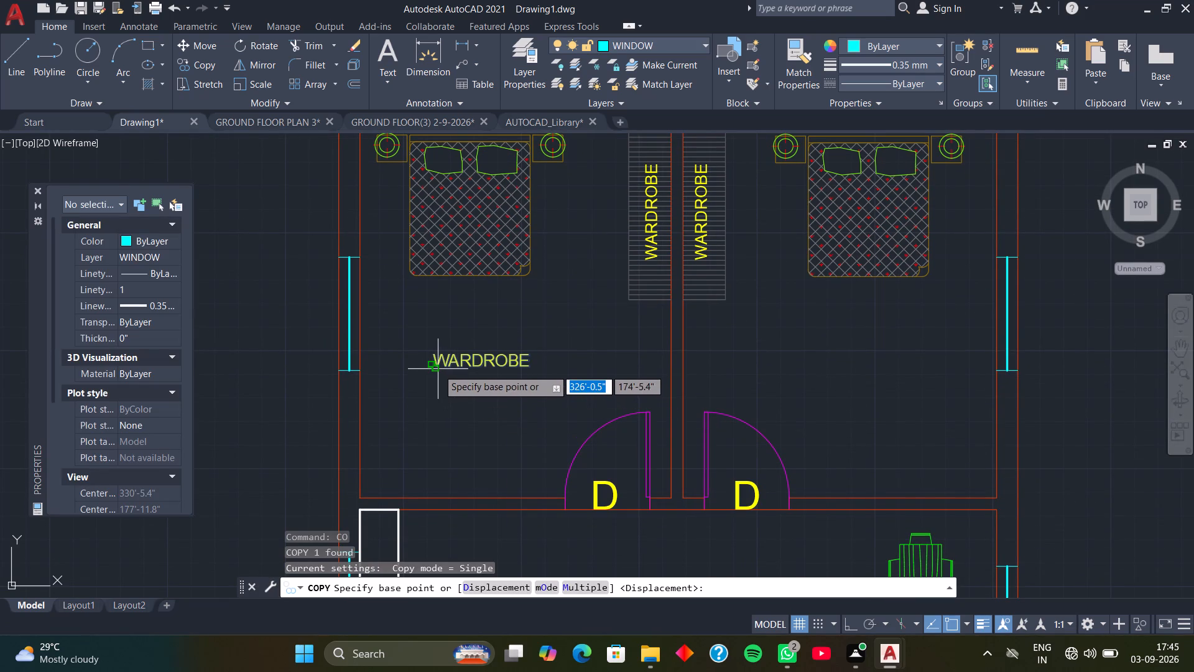
pyautogui.click(438, 369)
pyautogui.scroll(2, 438, 383)
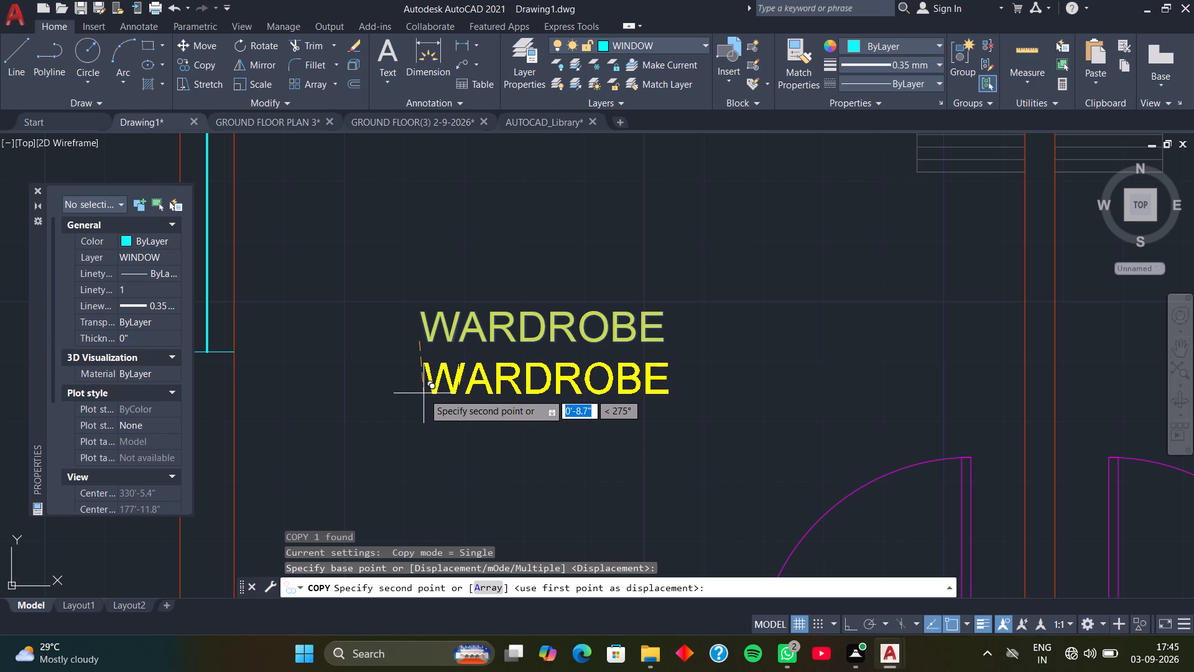
pyautogui.press('F8')
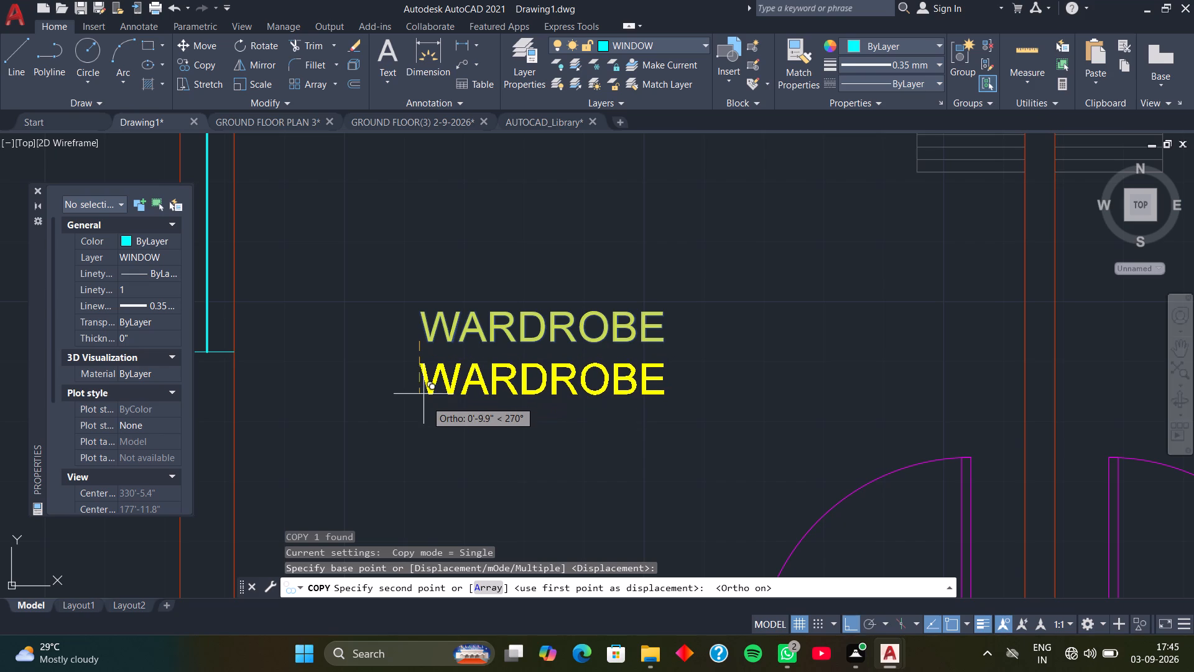
pyautogui.click(427, 400)
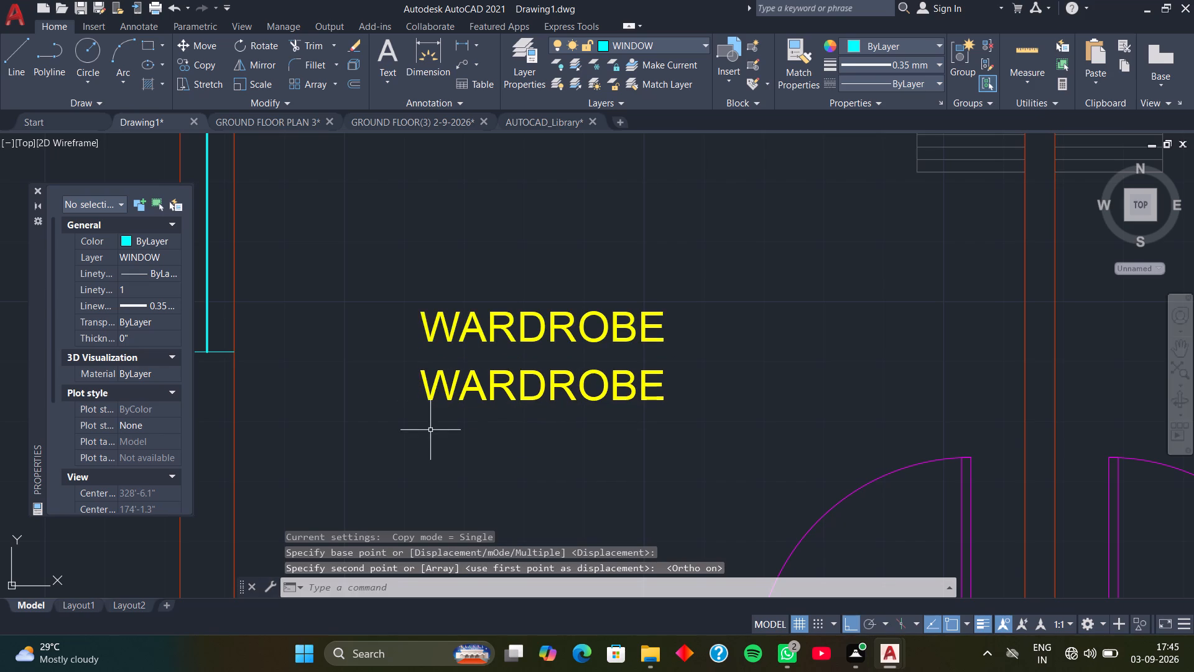
# Change the upper horizontal WARDROBE label's text to BED ROOM1.
pyautogui.doubleClick(563, 319)
pyautogui.doubleClick(570, 335)
pyautogui.doubleClick(569, 335)
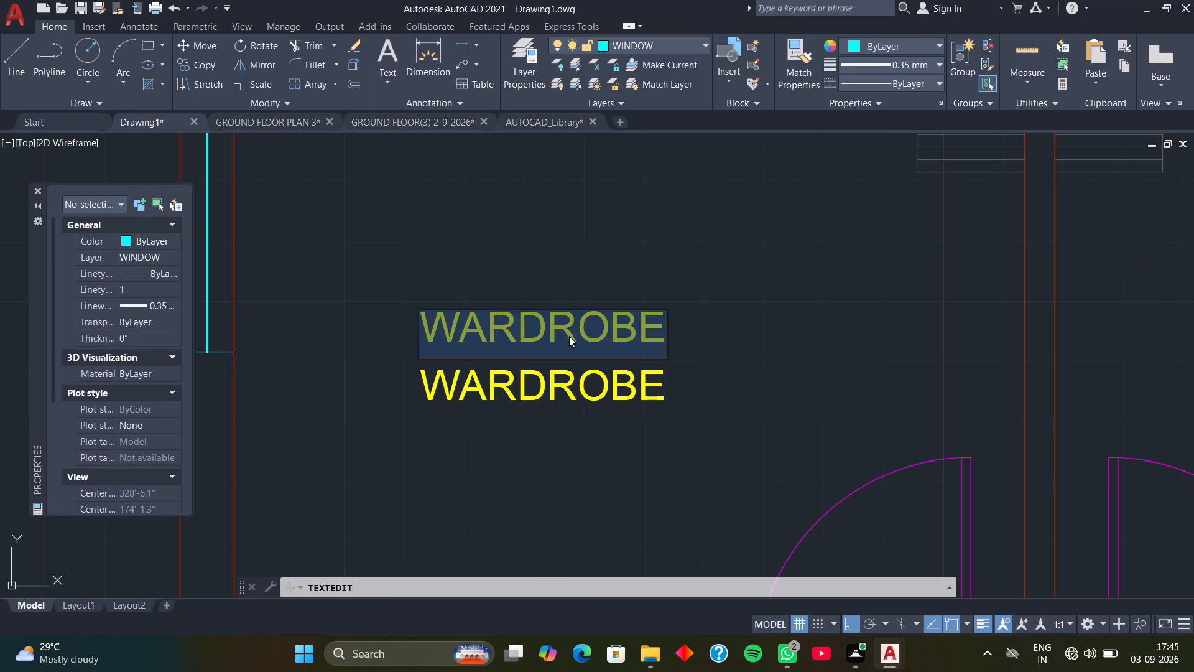
pyautogui.press('b')
pyautogui.write('ED ROO')
pyautogui.press('m')
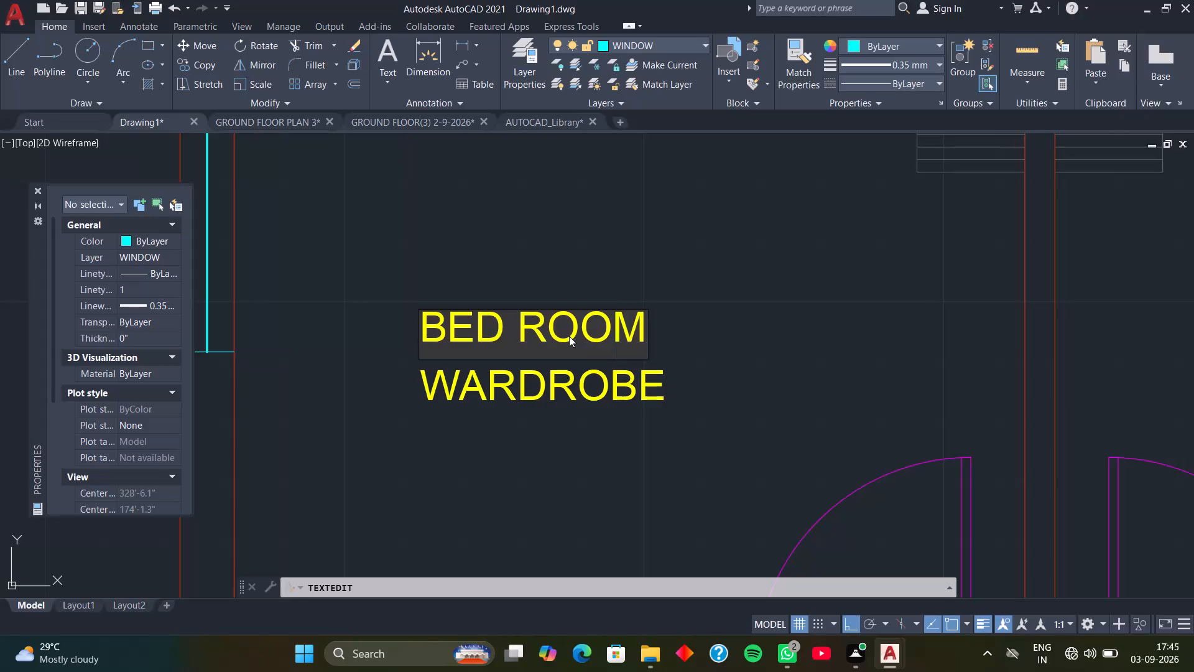
pyautogui.press('1')
pyautogui.press('Return')
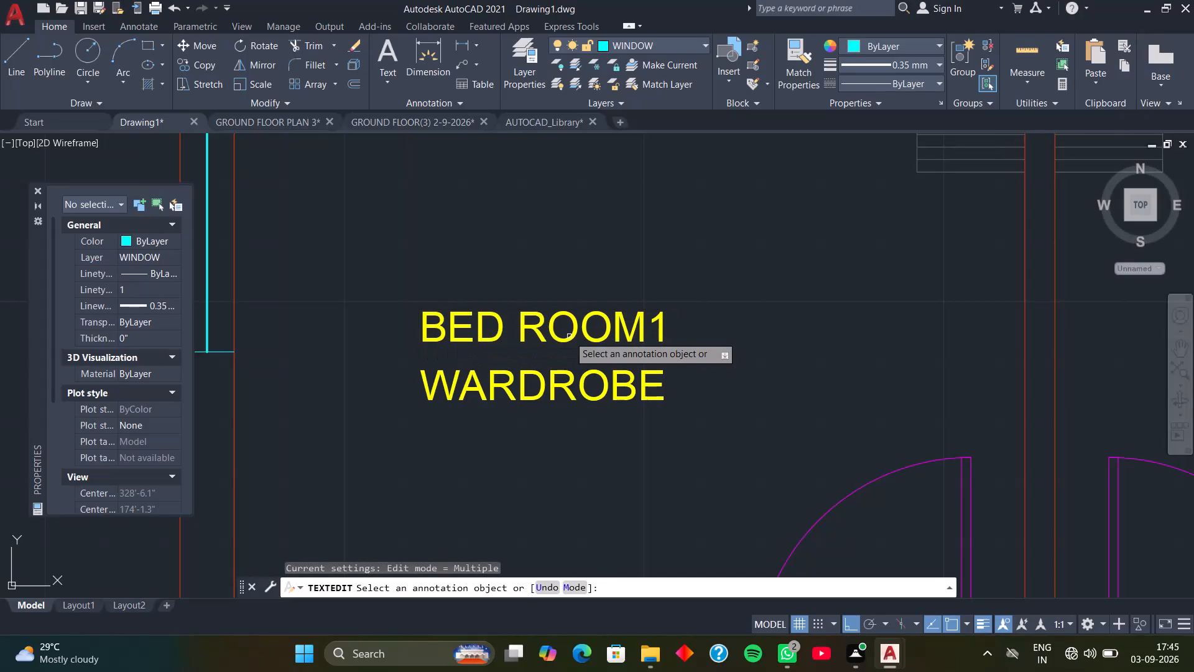
# Change the lower horizontal WARDROBE label's text to 11'-0"X13'-0" and finish text editing.
pyautogui.click(581, 373)
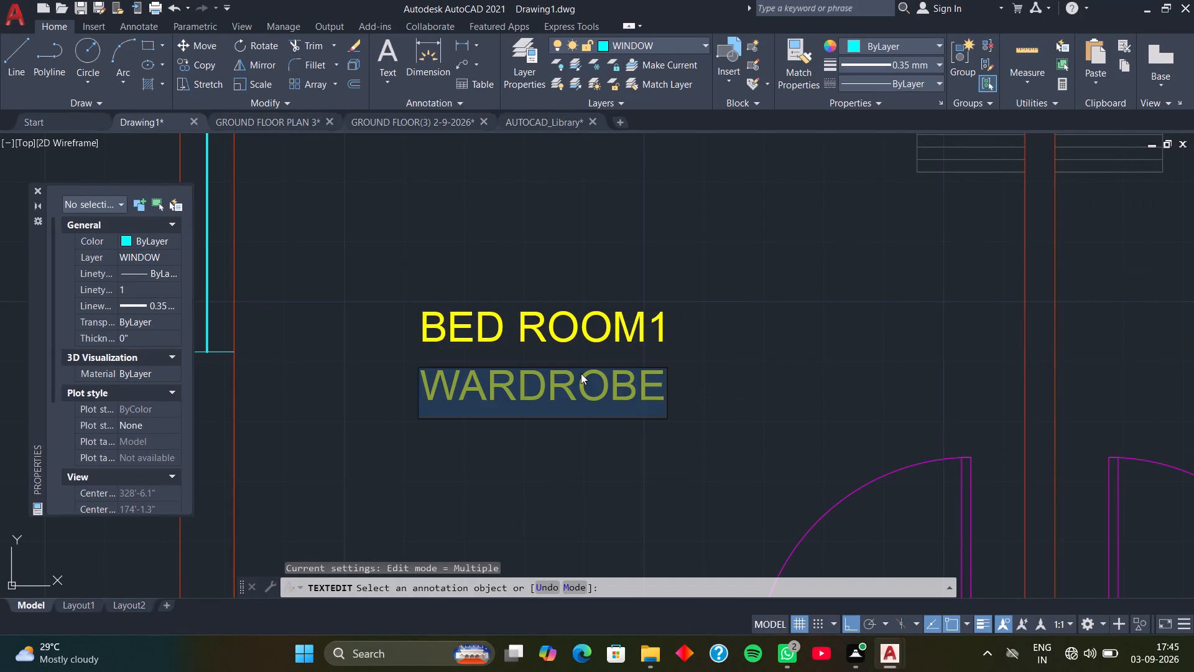
pyautogui.write("11'")
pyautogui.write('-0')
pyautogui.hotkey('shift', '"')
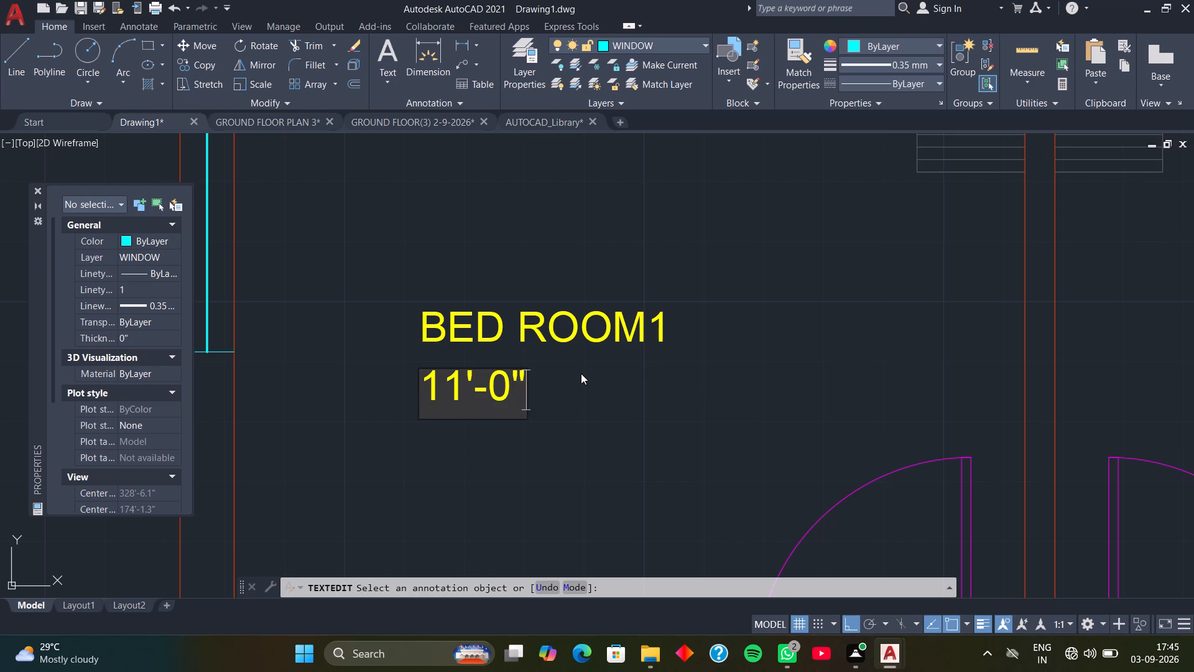
pyautogui.press('x')
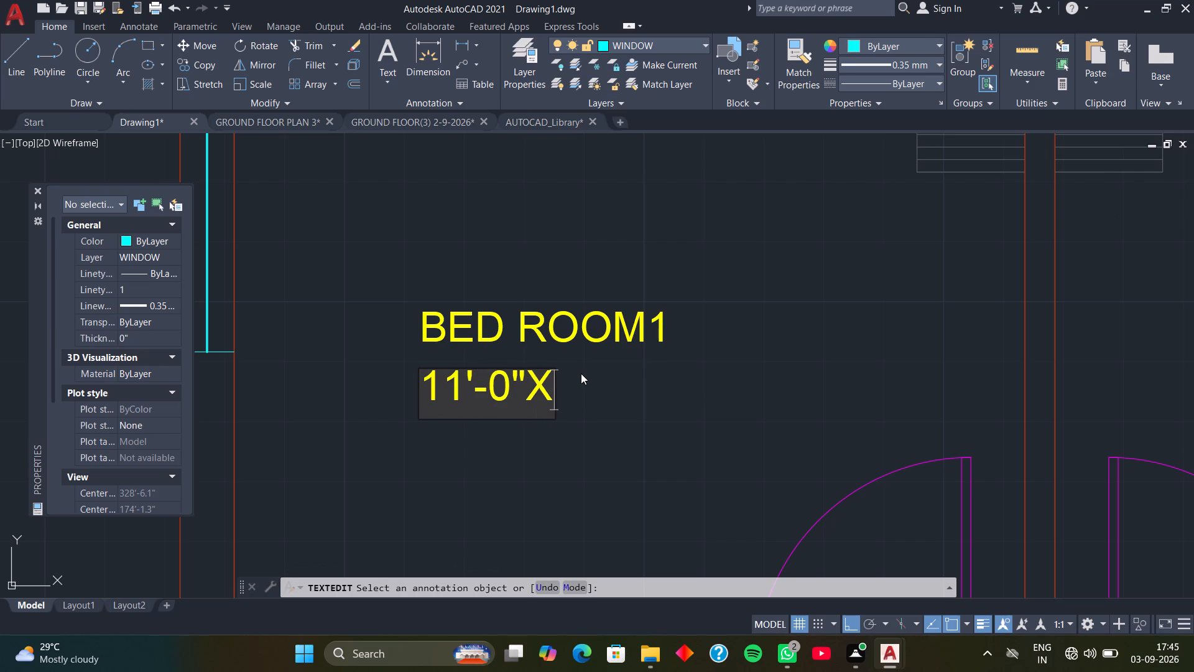
pyautogui.write("13'-0")
pyautogui.hotkey('shift', '"')
pyautogui.press('Return')
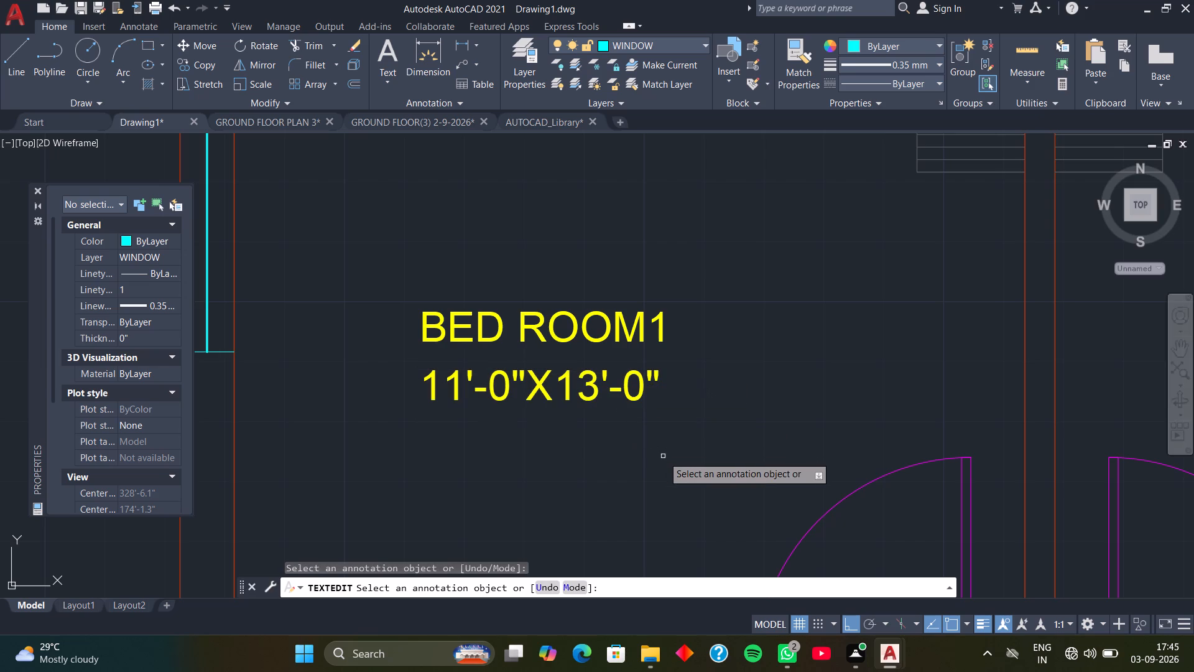
pyautogui.press('space')
# Copy both BED ROOM1 label lines in Multiple mode with Ortho on, about 13'-9" horizontally into the adjacent upper bedroom.
pyautogui.click(624, 329)
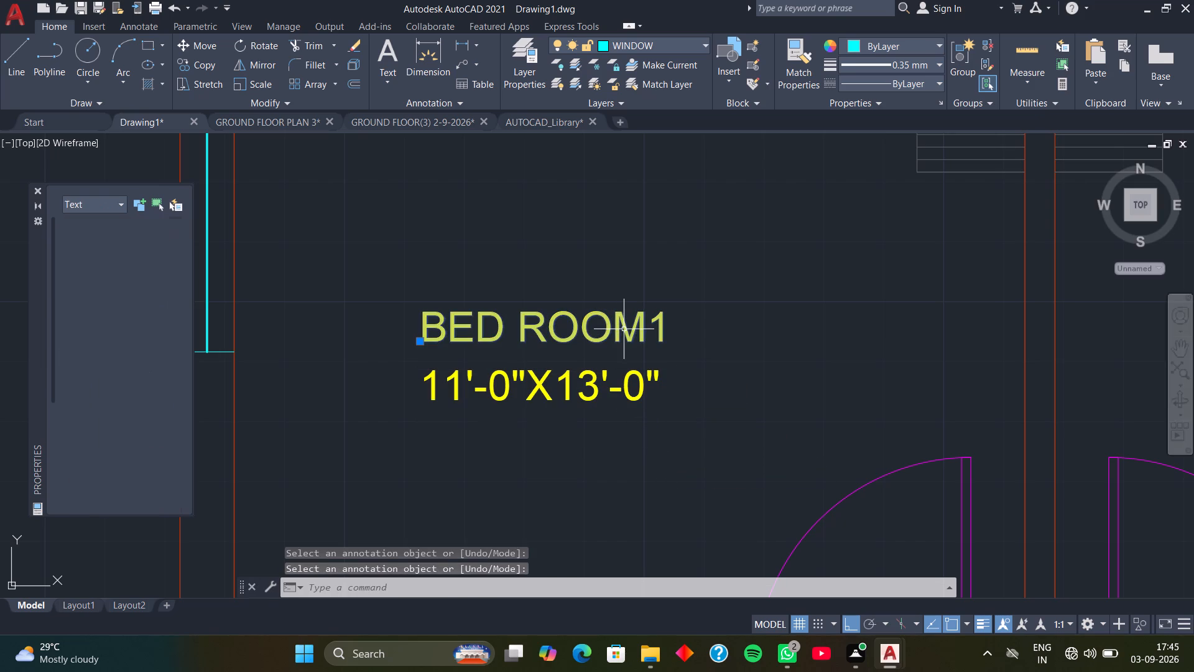
pyautogui.click(638, 398)
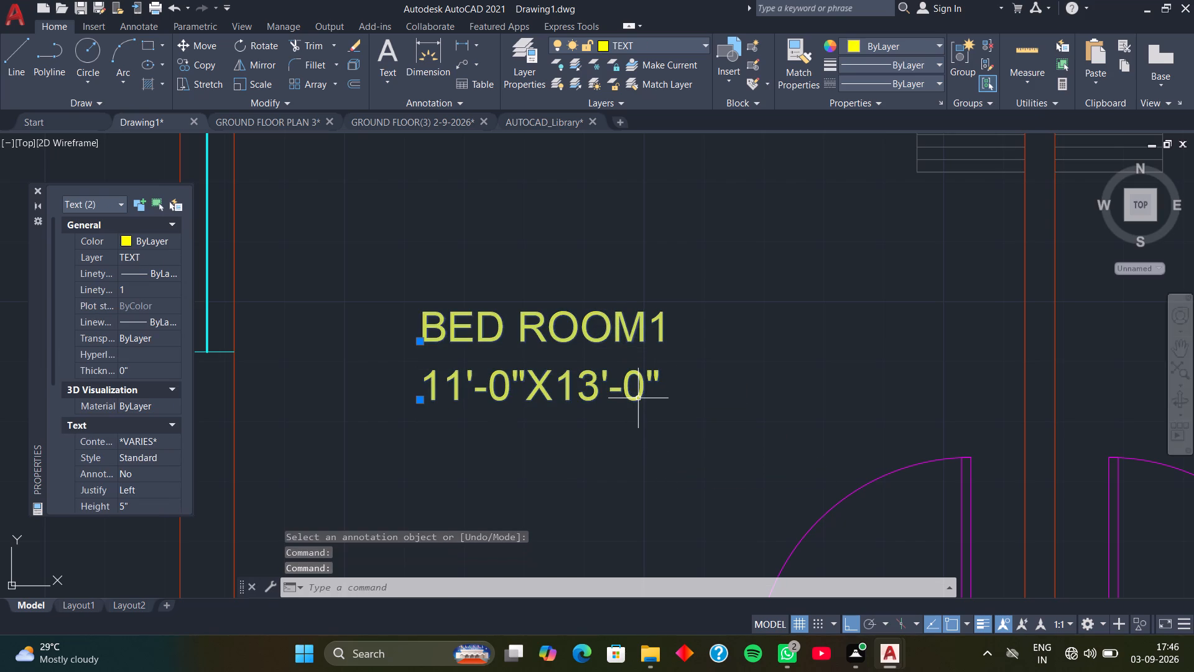
pyautogui.write('CO M')
pyautogui.press('space')
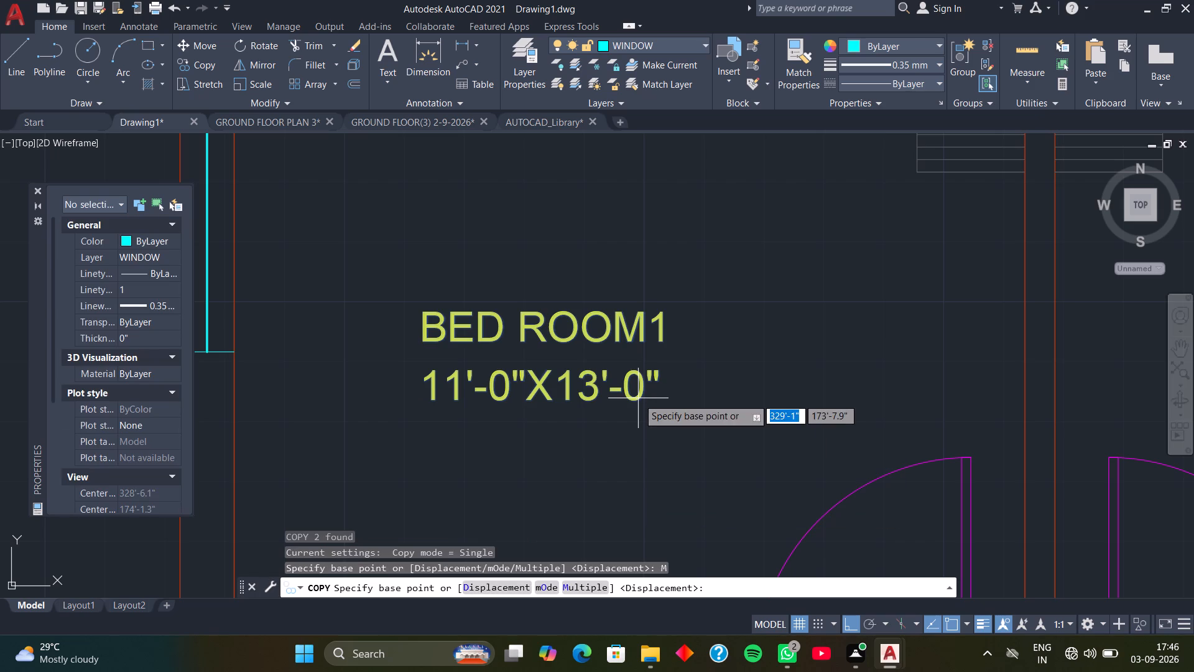
pyautogui.click(421, 344)
pyautogui.scroll(-2, 713, 336)
pyautogui.moveTo(716, 336); pyautogui.dragTo(524, 372, button='middle')
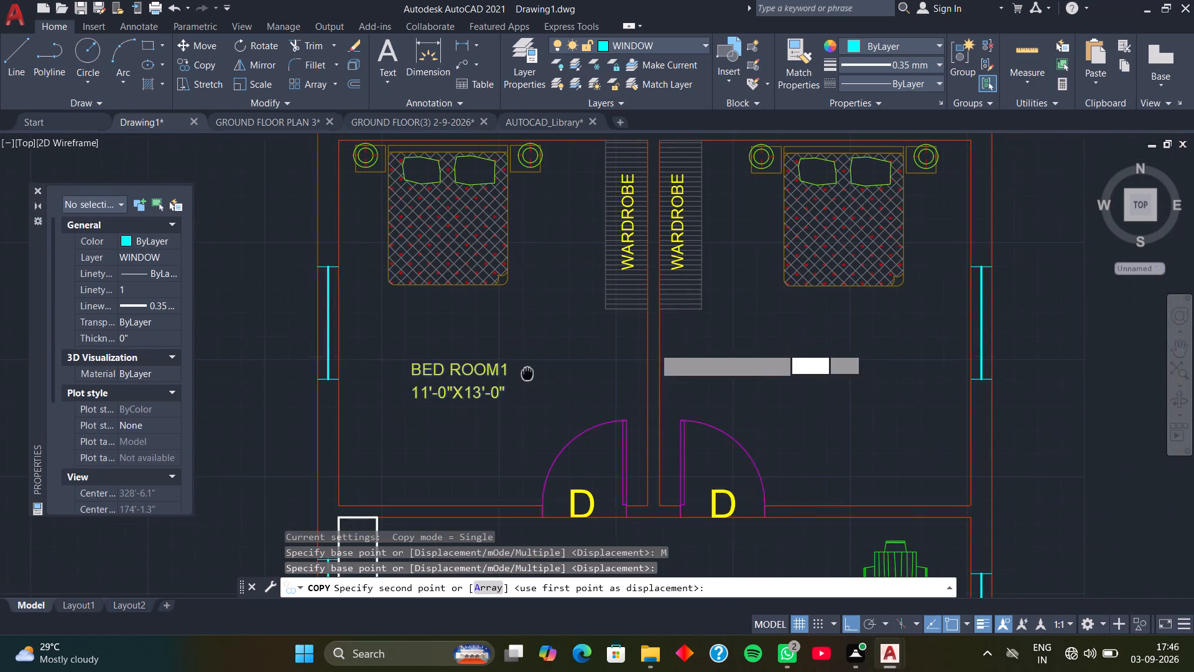
pyautogui.moveTo(524, 372); pyautogui.dragTo(513, 372, button='middle')
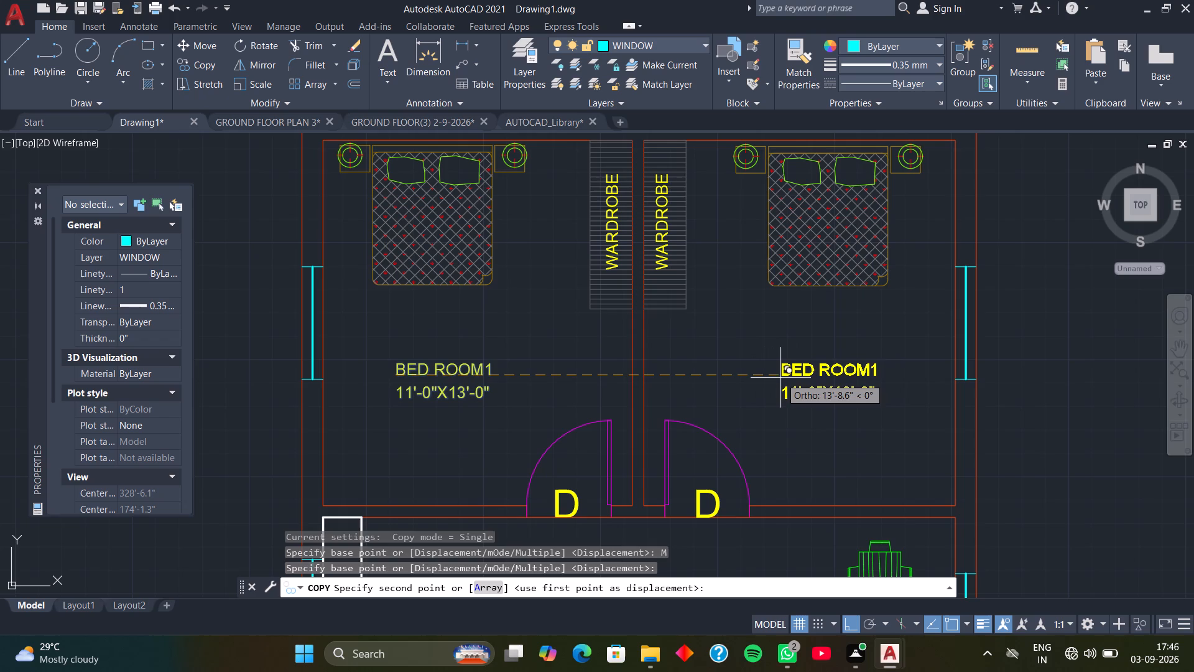
pyautogui.click(780, 378)
# With Ortho off, place further copies of the label in the kitchen, below the dining table and beside the lower bedroom's bed.
pyautogui.moveTo(778, 460); pyautogui.dragTo(736, 342, button='middle')
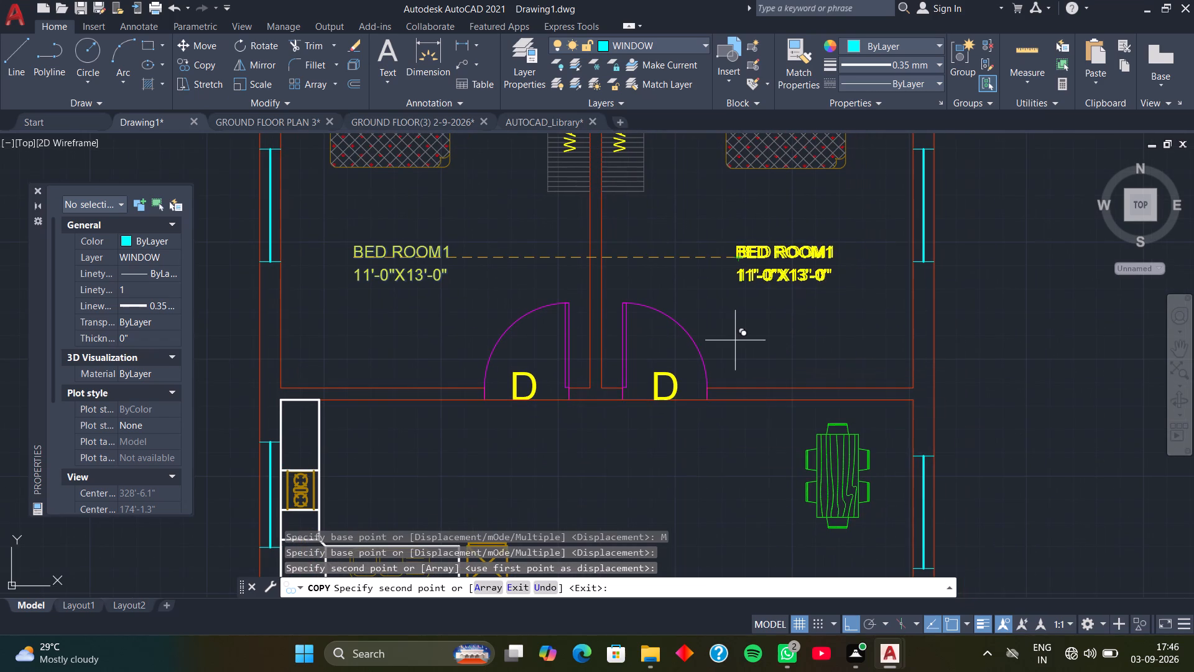
pyautogui.press('F8')
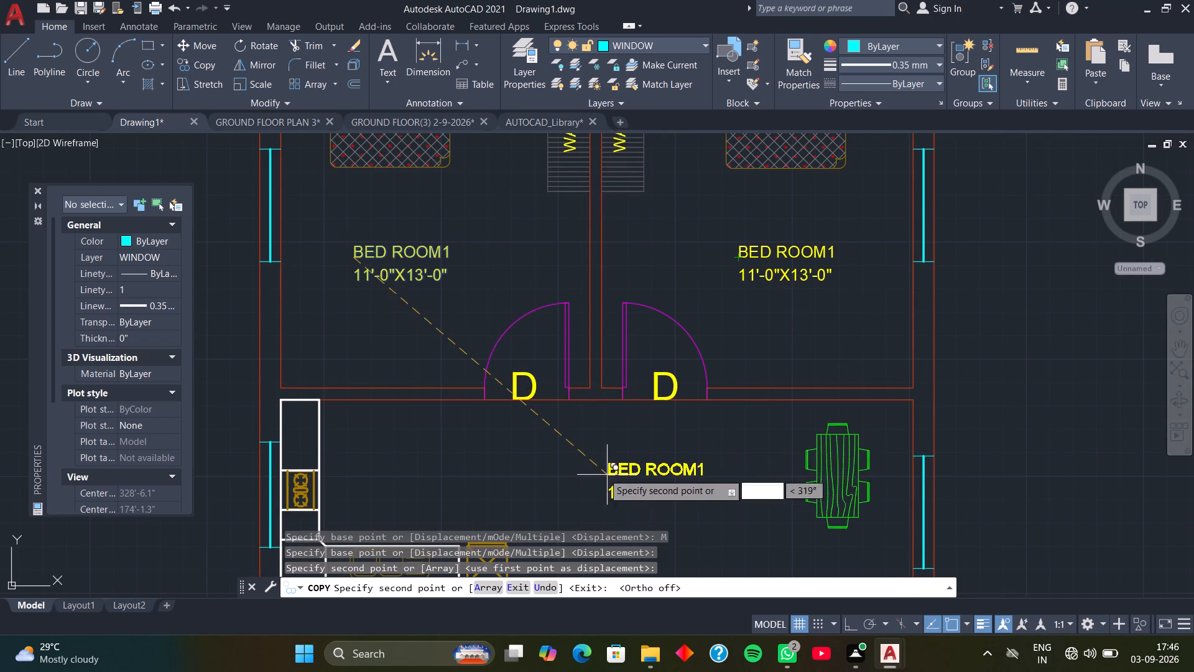
pyautogui.moveTo(602, 469); pyautogui.dragTo(652, 309, button='middle')
pyautogui.click(412, 319)
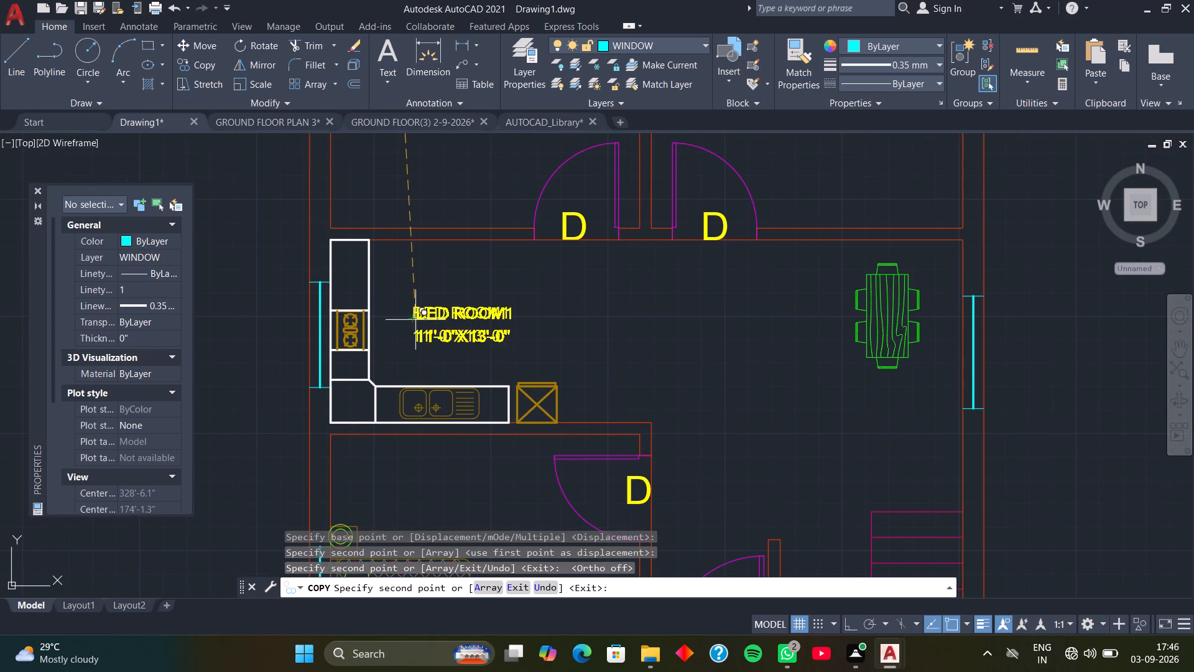
pyautogui.click(821, 408)
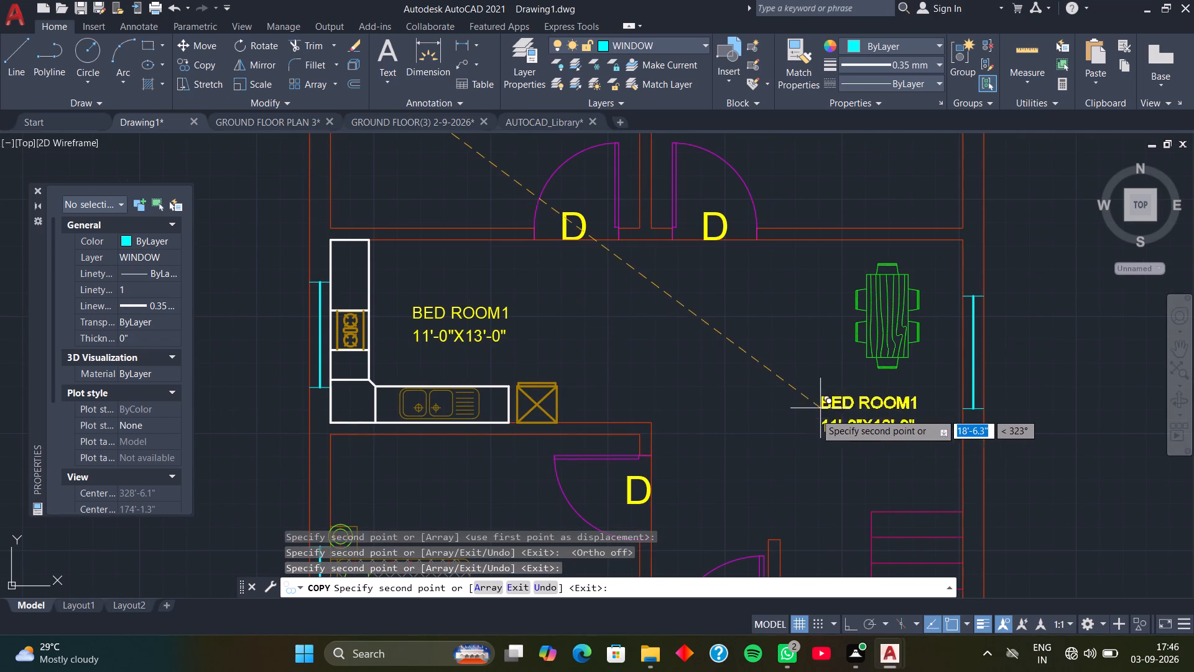
pyautogui.scroll(-2, 696, 450)
pyautogui.moveTo(696, 450); pyautogui.dragTo(733, 393, button='middle')
pyautogui.scroll(1, 678, 440)
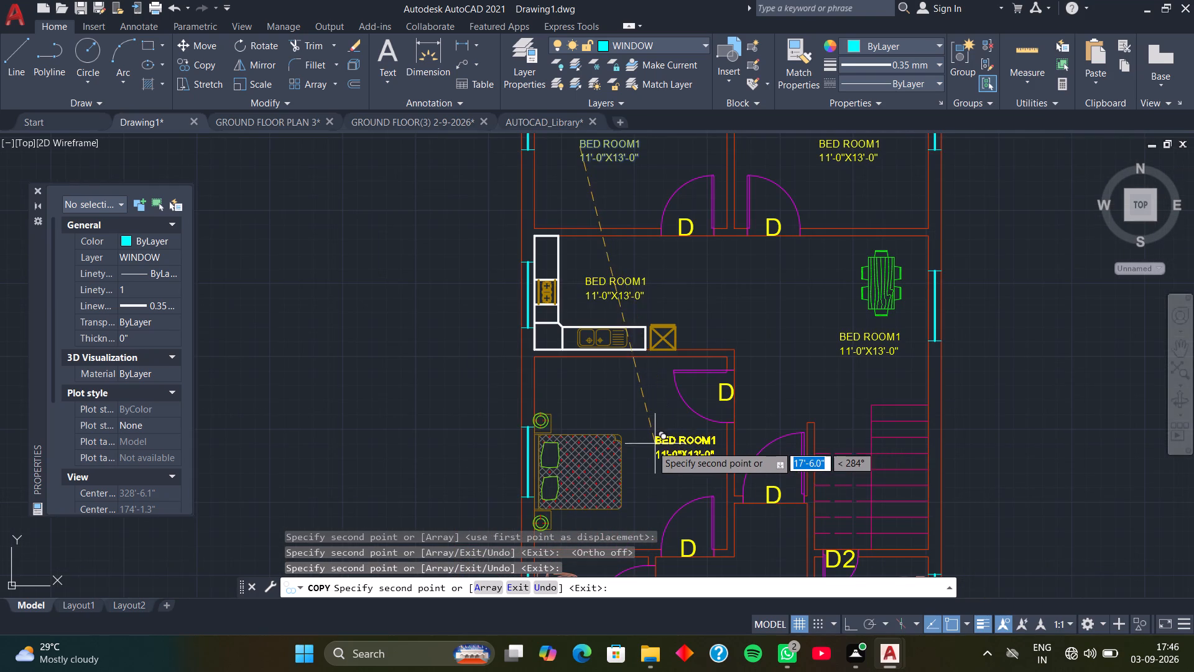
pyautogui.scroll(1, 652, 446)
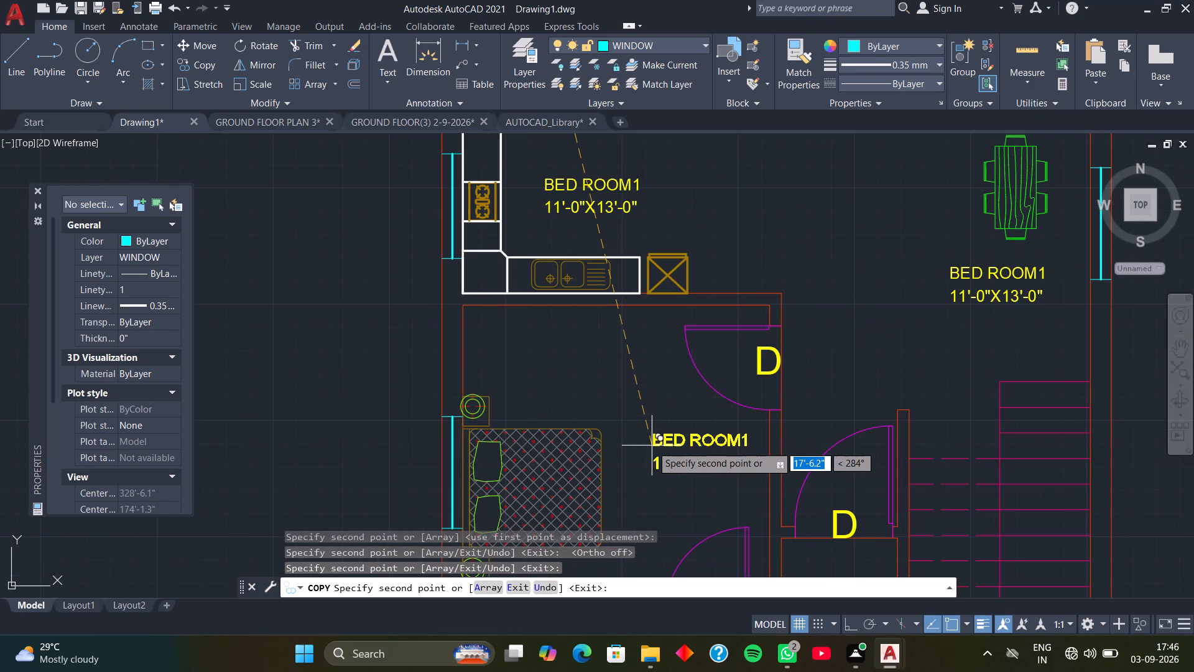
pyautogui.click(642, 447)
# Place copies of the two-line label in the bottom-centre space between the toilets and in the left toilet beside its WC.
pyautogui.scroll(-1, 687, 472)
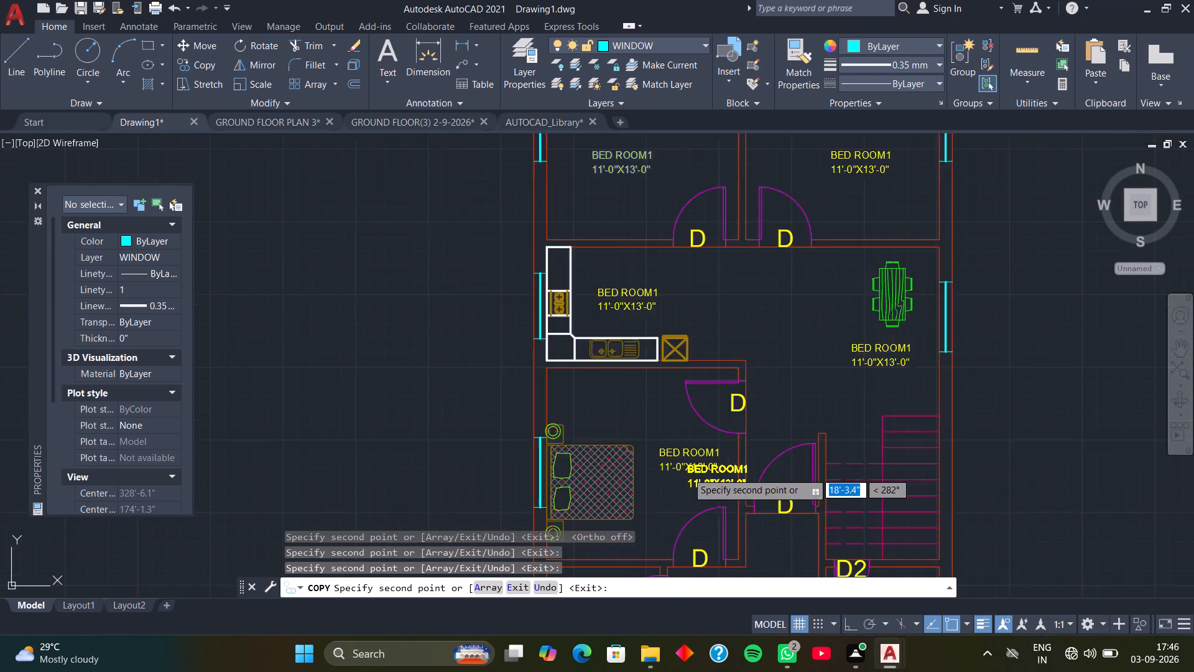
pyautogui.scroll(-1, 687, 473)
pyautogui.moveTo(690, 481); pyautogui.dragTo(603, 353, button='middle')
pyautogui.moveTo(634, 429); pyautogui.dragTo(635, 429, button='middle')
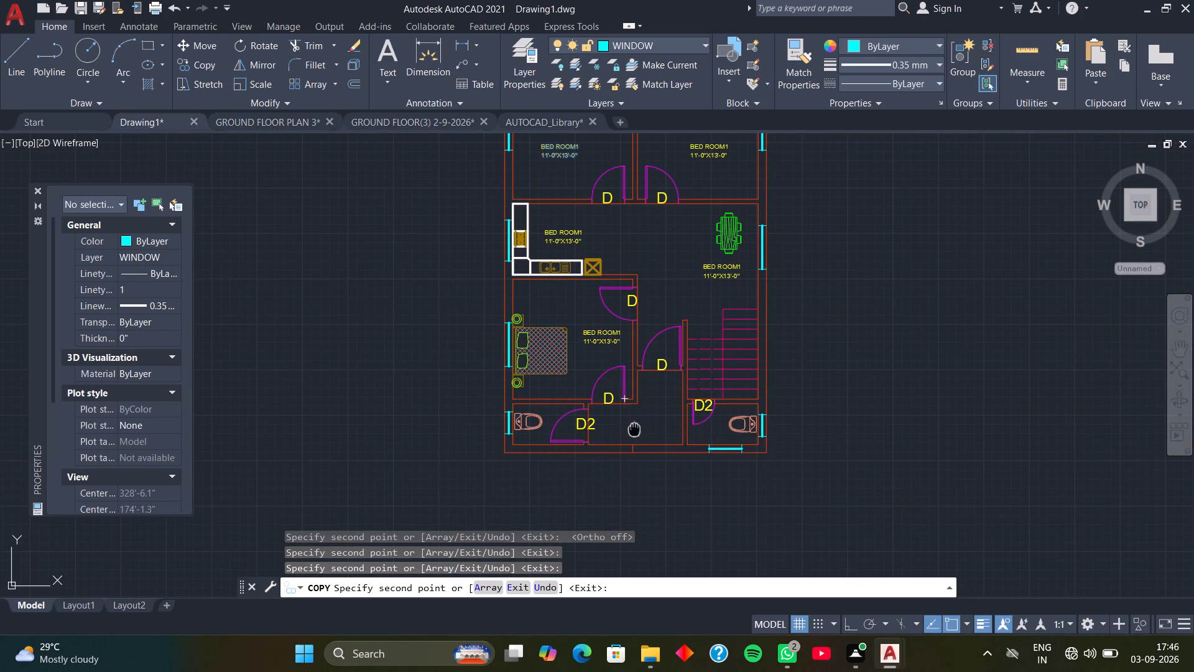
pyautogui.moveTo(635, 429); pyautogui.dragTo(706, 415, button='middle')
pyautogui.scroll(3, 649, 423)
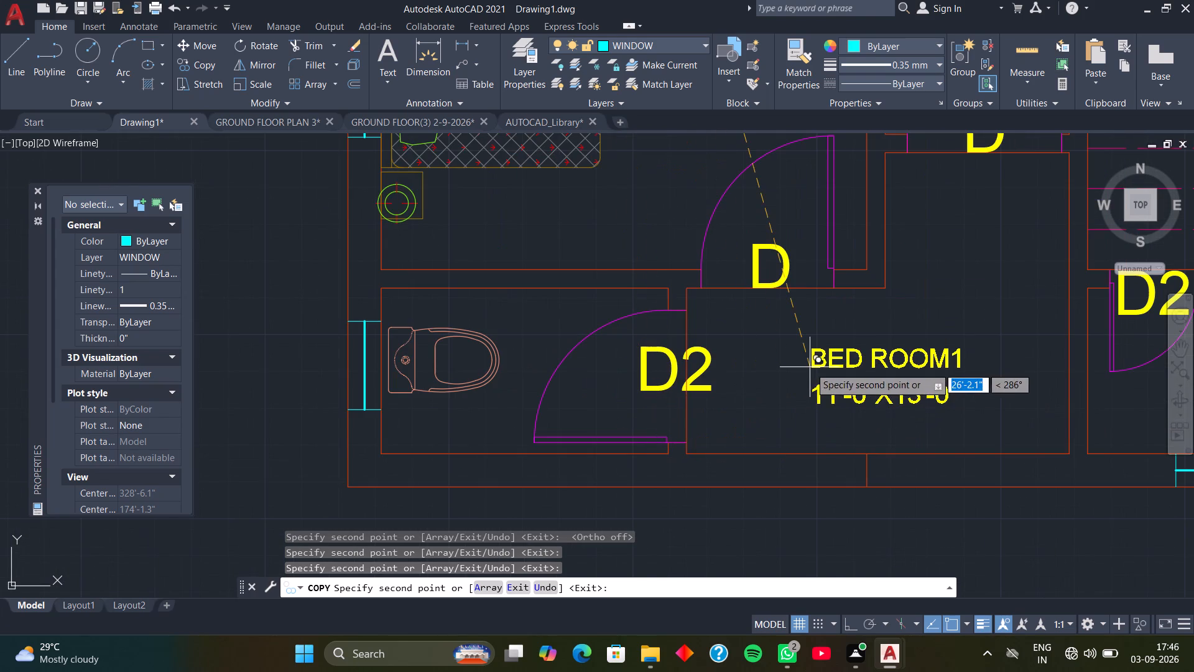
pyautogui.click(810, 367)
pyautogui.scroll(2, 525, 370)
pyautogui.click(461, 258)
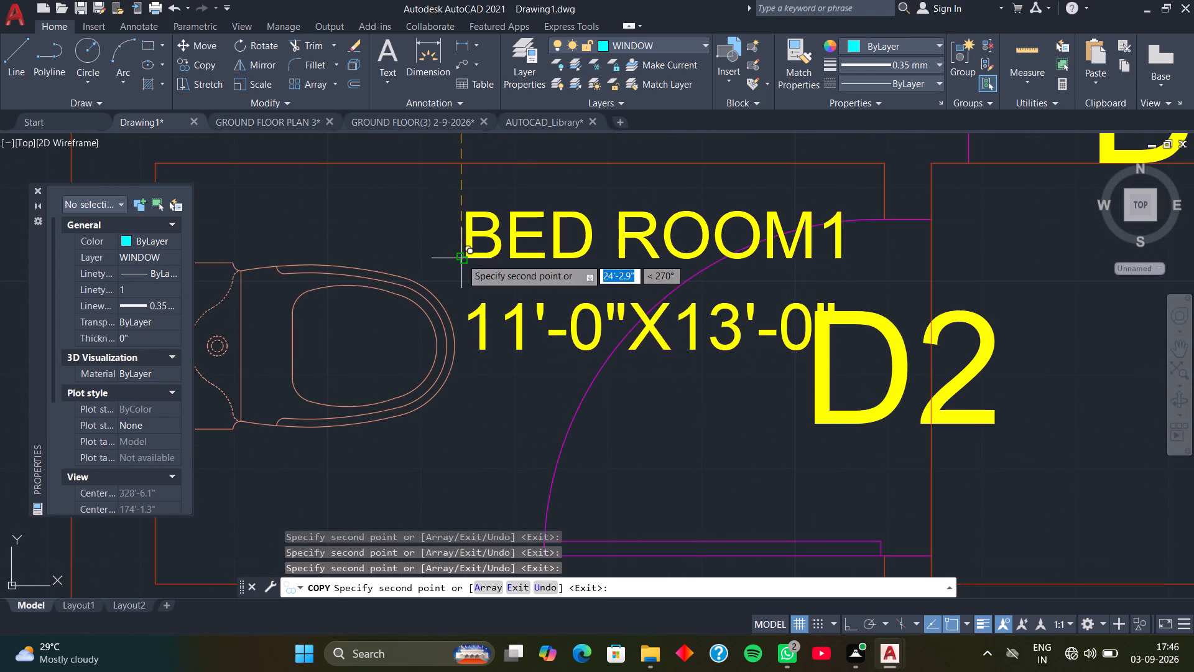
# Place a last copy of the two-line label in the right toilet below the D2 door and finish copying.
pyautogui.scroll(-2, 657, 342)
pyautogui.moveTo(686, 372); pyautogui.dragTo(375, 324, button='middle')
pyautogui.moveTo(693, 388); pyautogui.dragTo(290, 344, button='middle')
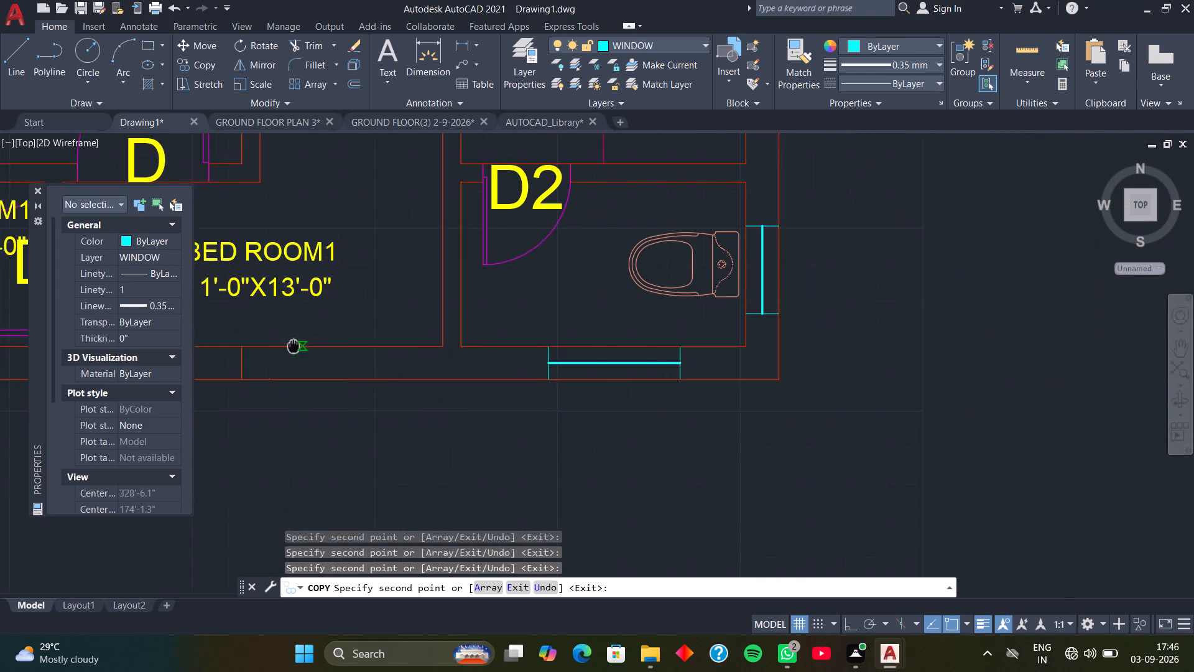
pyautogui.moveTo(290, 344); pyautogui.dragTo(289, 344, button='middle')
pyautogui.scroll(2, 479, 309)
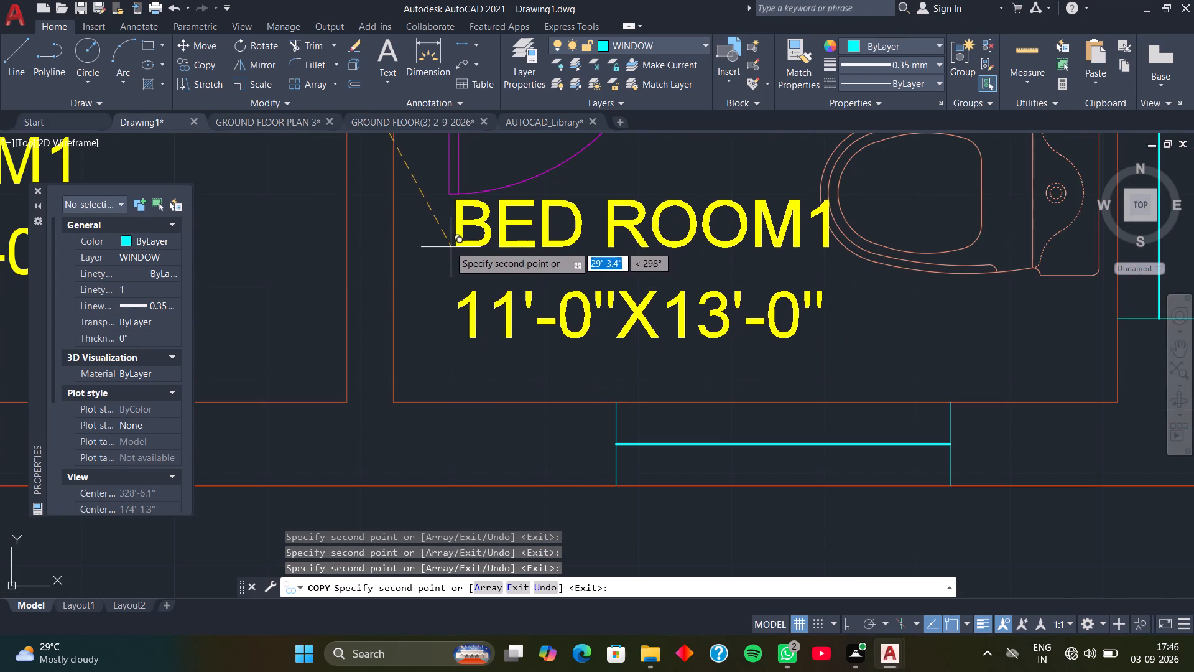
pyautogui.click(432, 243)
pyautogui.scroll(-4, 488, 274)
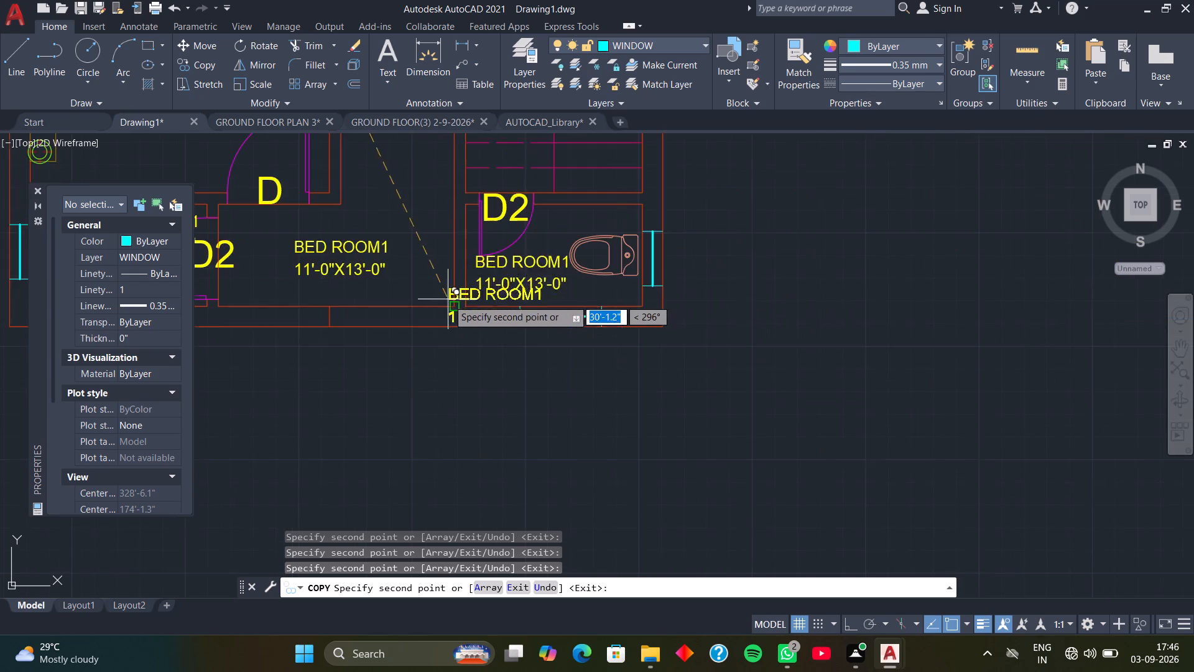
pyautogui.scroll(-1, 448, 299)
pyautogui.moveTo(440, 290); pyautogui.dragTo(479, 408, button='middle')
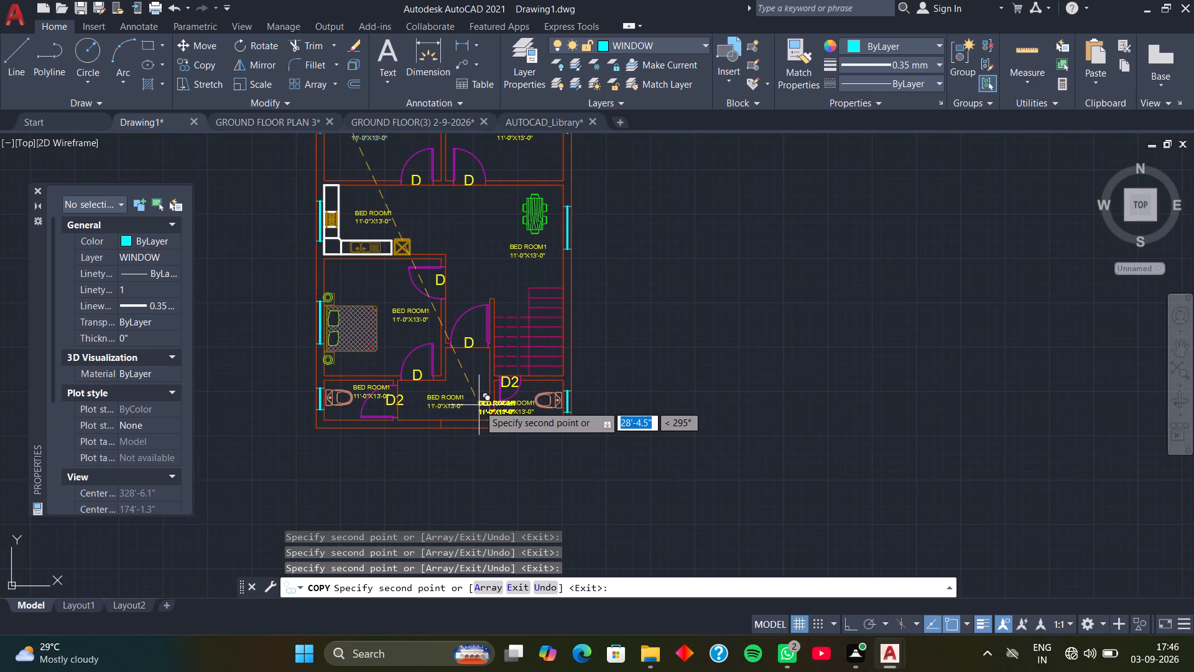
pyautogui.press('space')
pyautogui.moveTo(443, 197); pyautogui.dragTo(474, 320, button='middle')
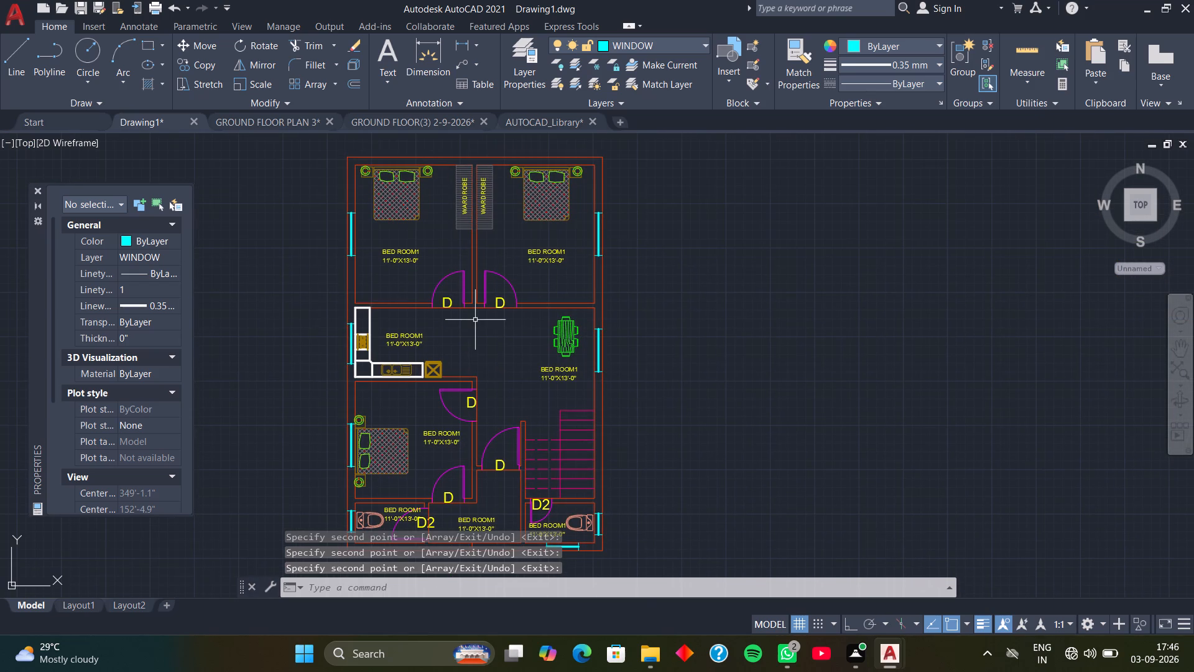
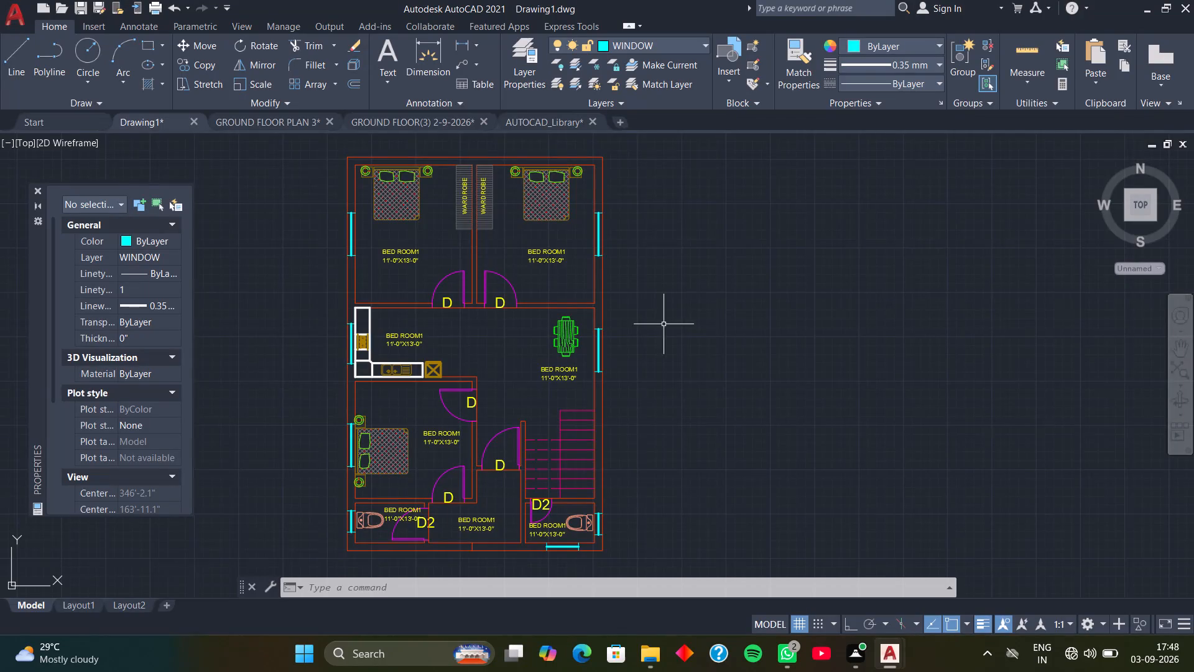
# Edit the label copy in the second upper bedroom to read BED ROOM2 with dimensions 11'-1"X13'-0".
pyautogui.scroll(2, 558, 246)
pyautogui.doubleClick(552, 259)
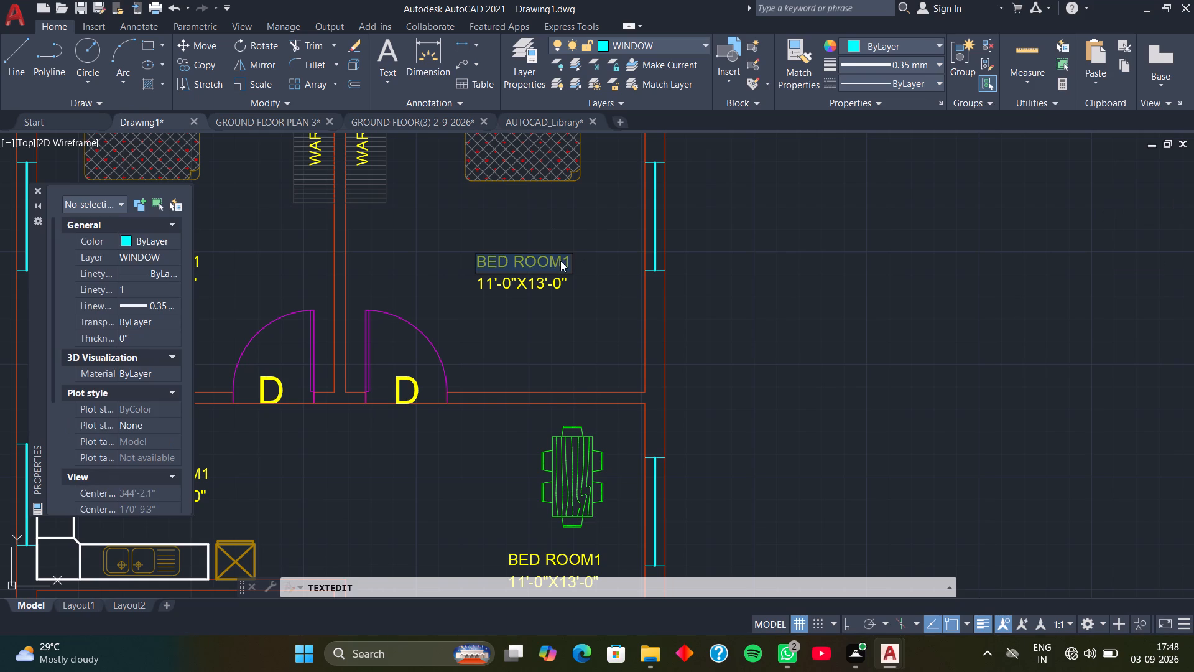
pyautogui.click(572, 261)
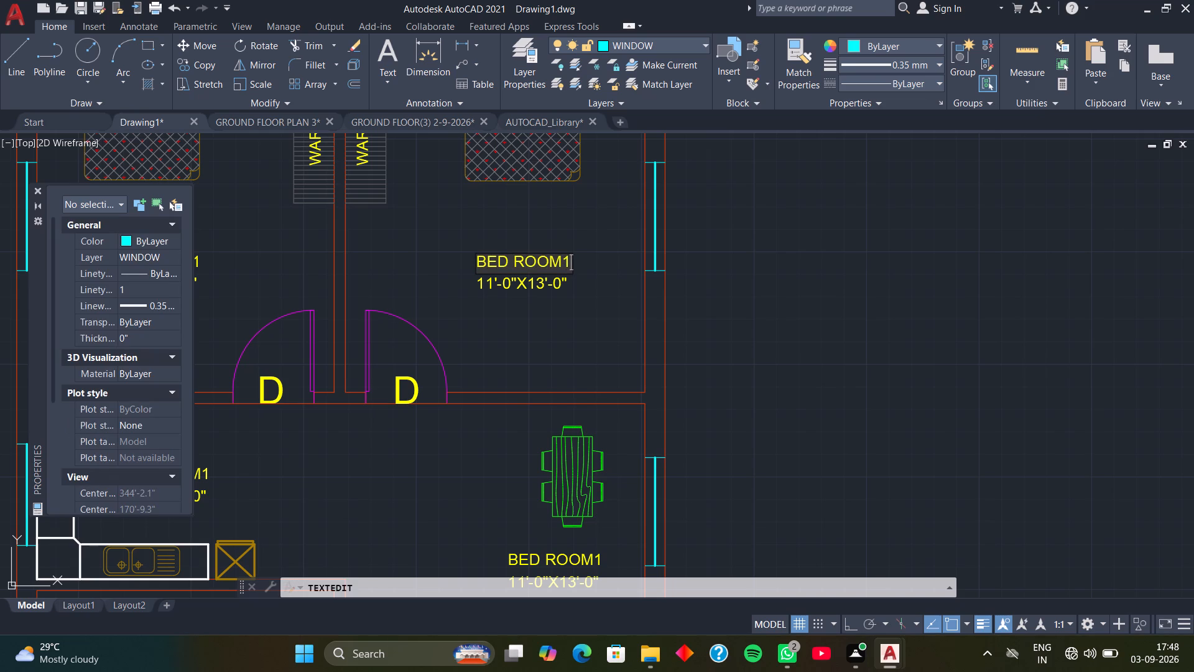
pyautogui.press('BackSpace')
pyautogui.press('2')
pyautogui.press('Return')
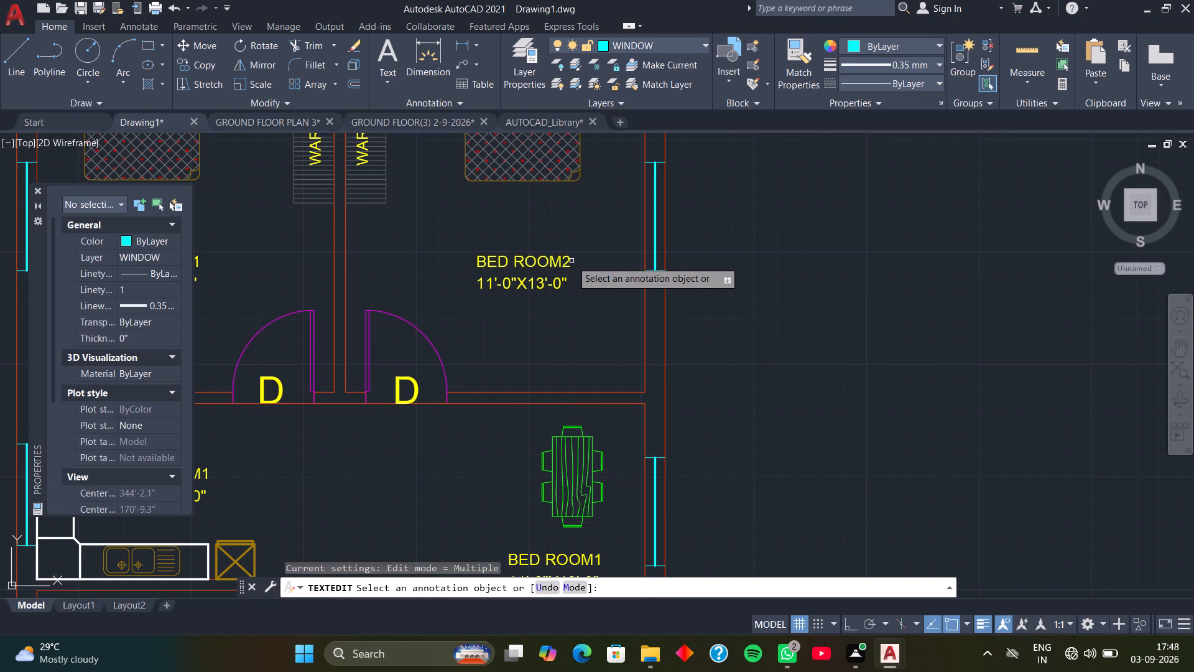
pyautogui.click(522, 280)
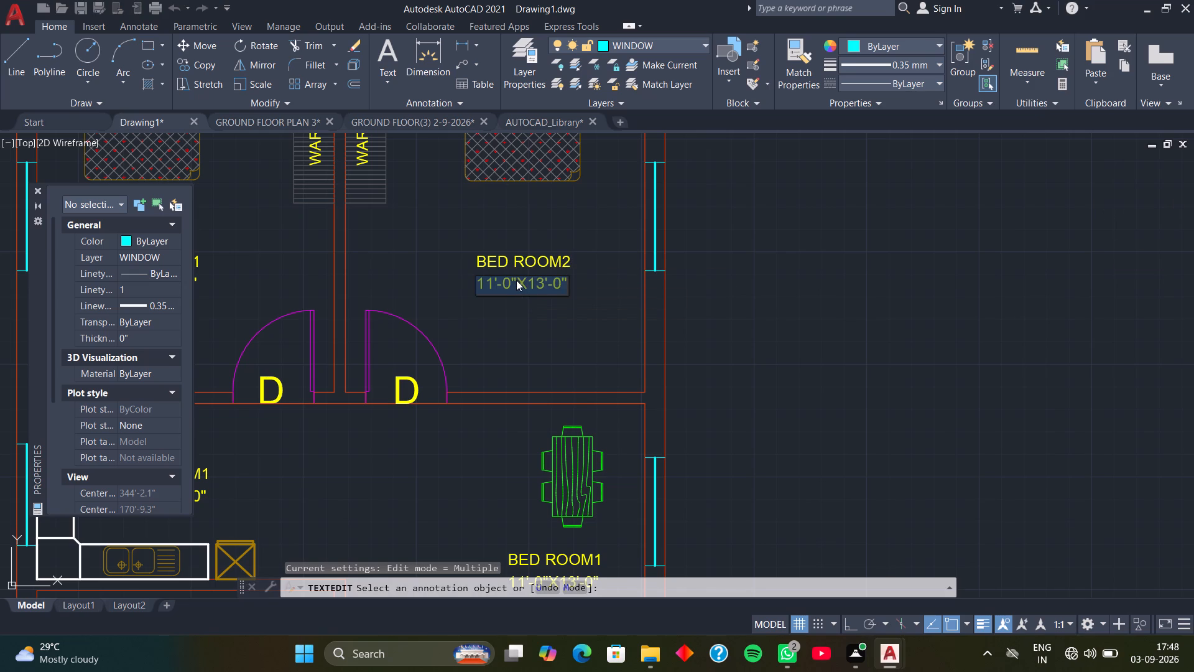
pyautogui.click(512, 281)
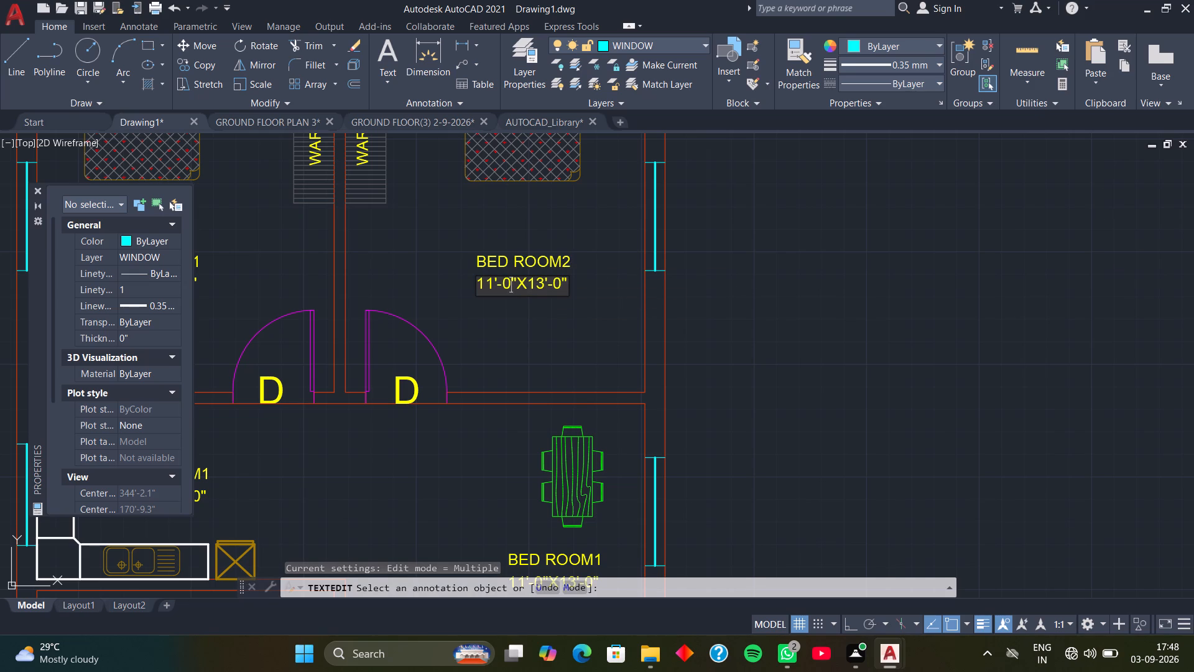
pyautogui.press('BackSpace')
pyautogui.press('1')
pyautogui.press('Return')
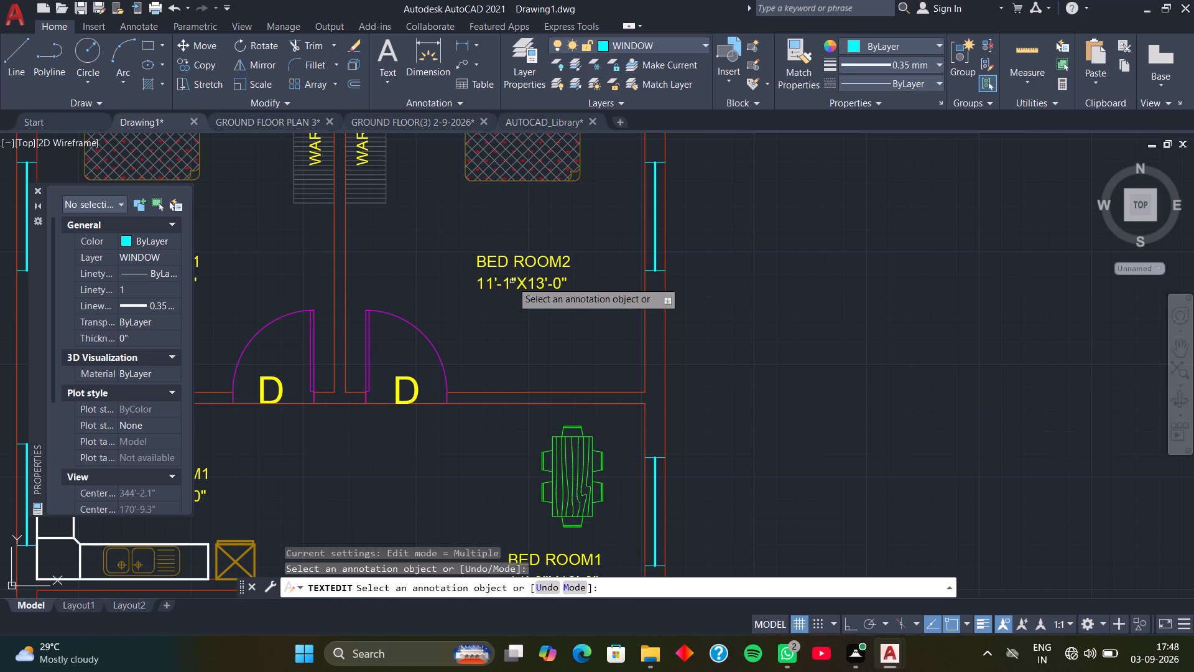
# Edit the label copy beside the kitchen counter to read KITCHEN with dimensions 11'-5"X13'-0".
pyautogui.scroll(-1, 542, 421)
pyautogui.moveTo(552, 419); pyautogui.dragTo(678, 370, button='middle')
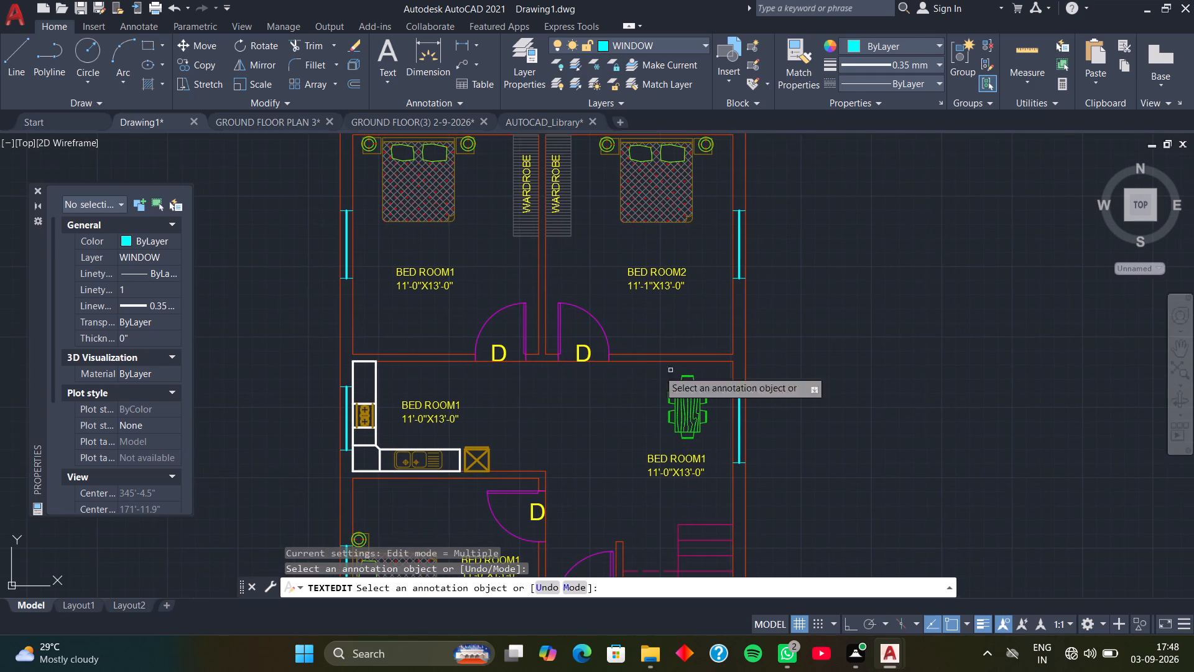
pyautogui.click(415, 404)
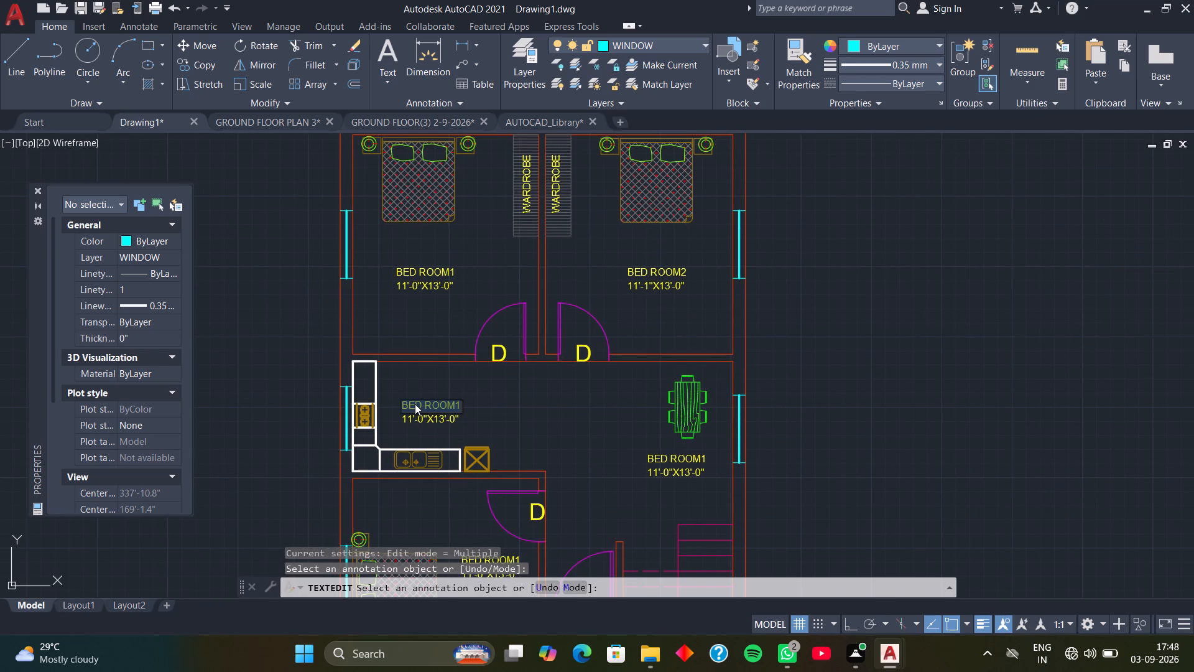
pyautogui.write('KITCHE')
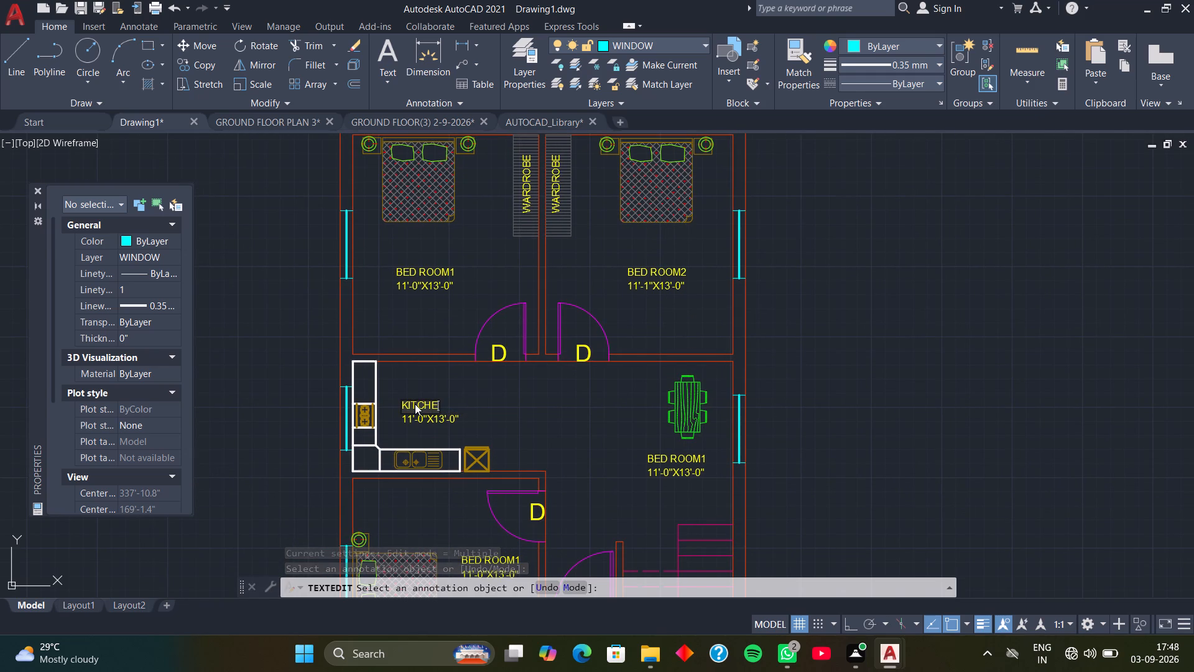
pyautogui.press('n')
pyautogui.press('Return')
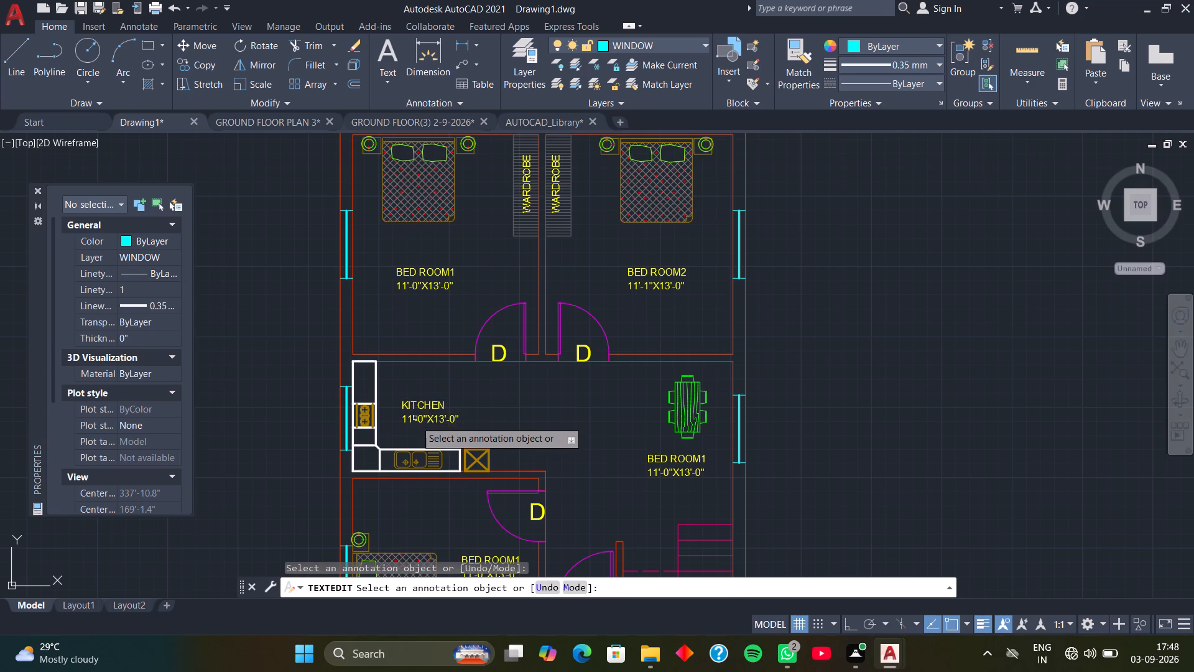
pyautogui.click(415, 421)
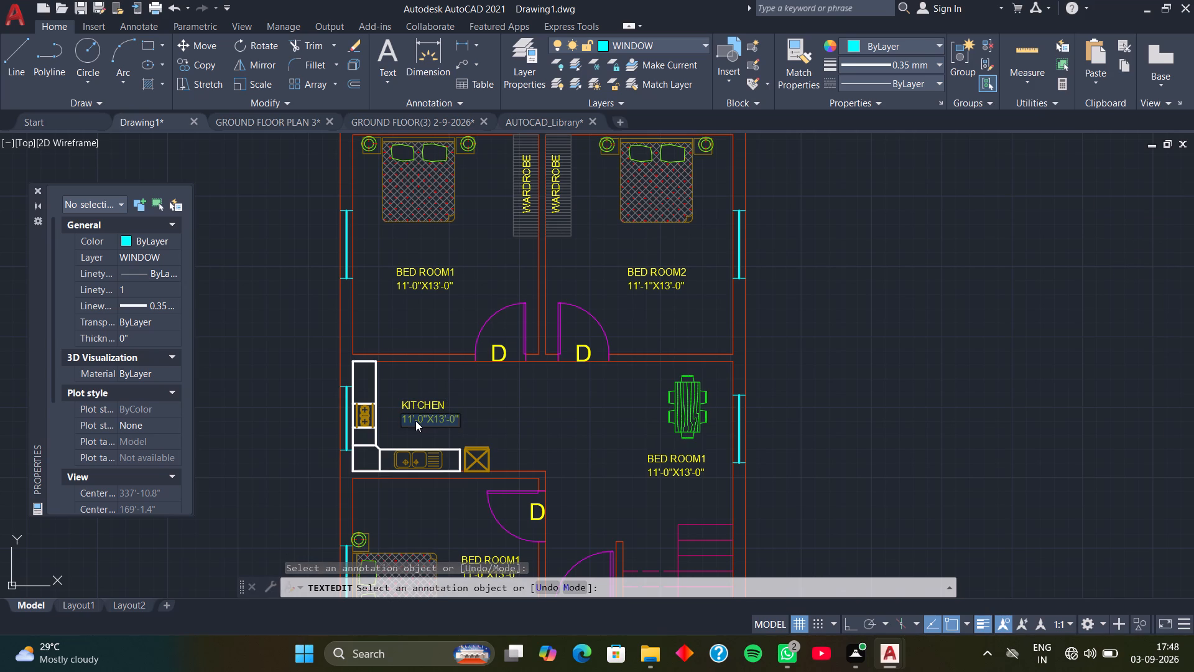
pyautogui.write("11'")
pyautogui.press('-')
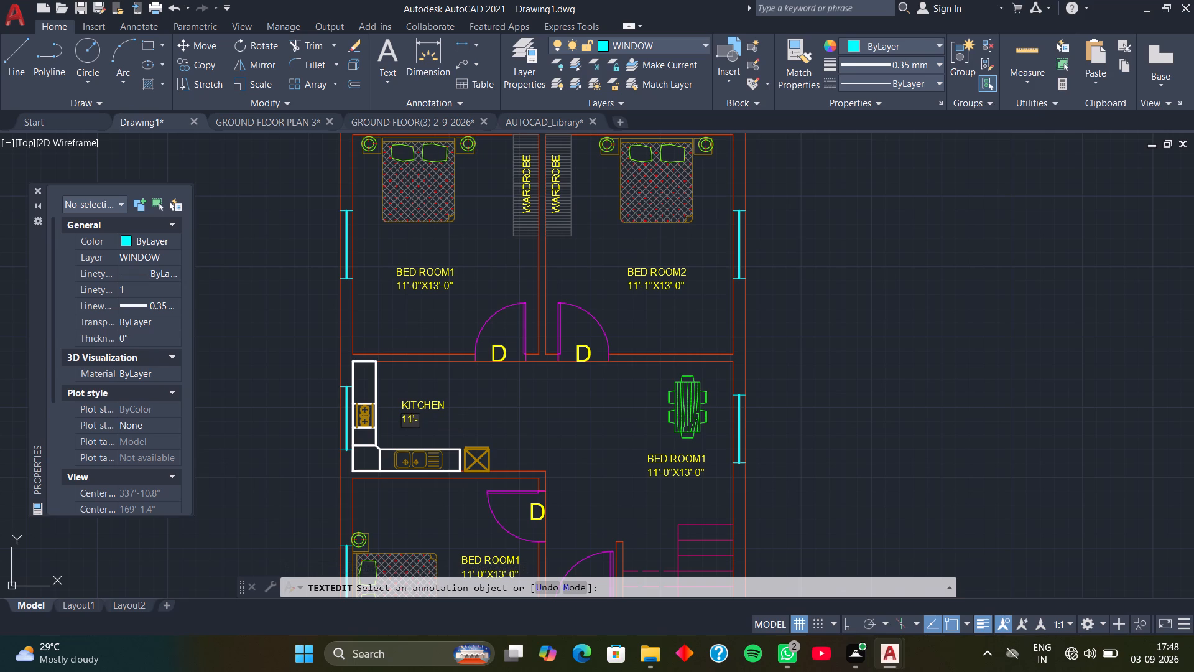
pyautogui.press('5')
pyautogui.hotkey('shift', '"')
pyautogui.press('x')
pyautogui.write('13\'-0"')
pyautogui.press('Return')
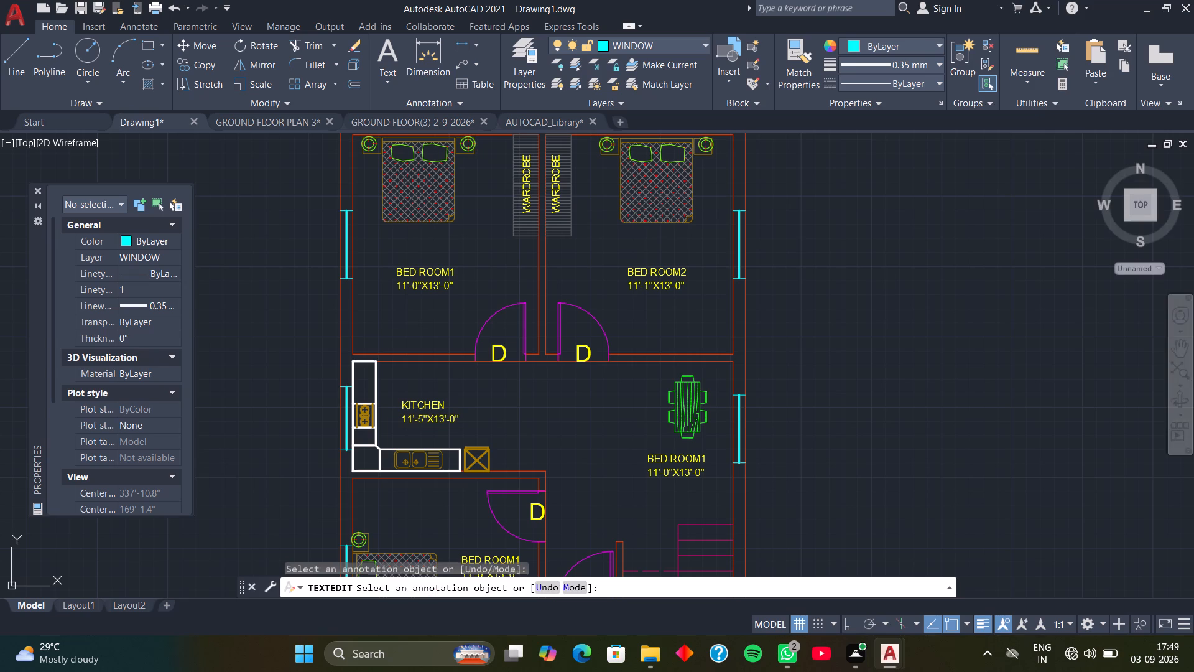
# Edit the label copy below the dining table to read LIVING HALL with dimensions 11'-1"X10'-4".
pyautogui.click(677, 455)
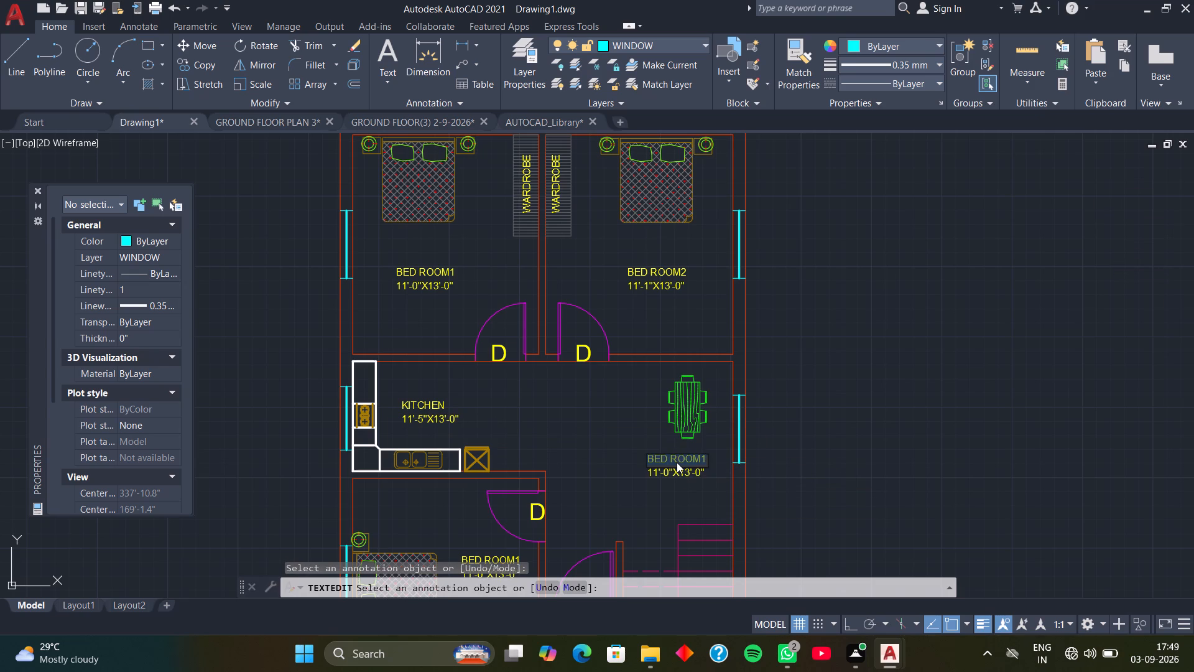
pyautogui.write('LIVING')
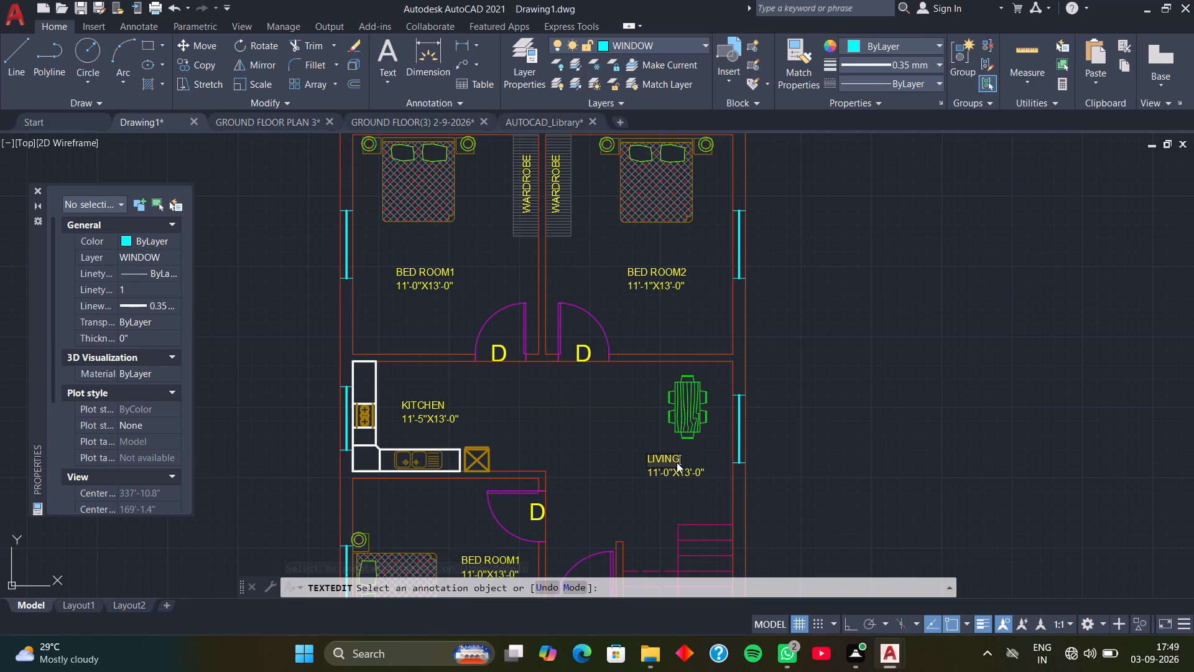
pyautogui.press('space')
pyautogui.write('HA')
pyautogui.write('LL')
pyautogui.press('Return')
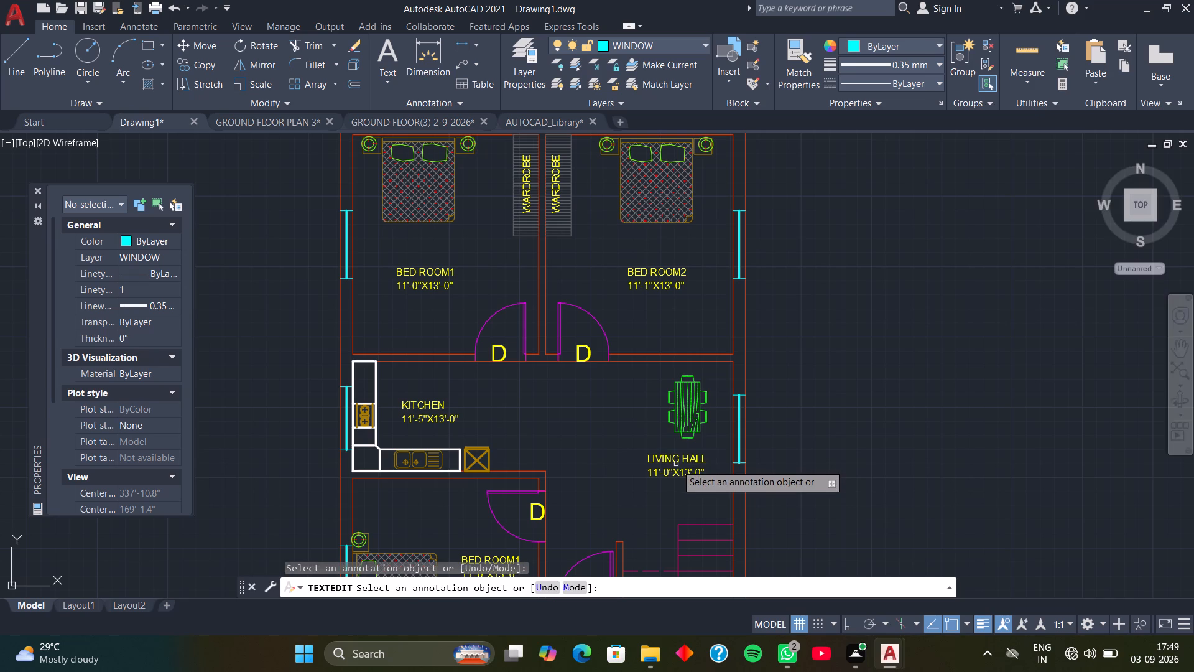
pyautogui.click(686, 478)
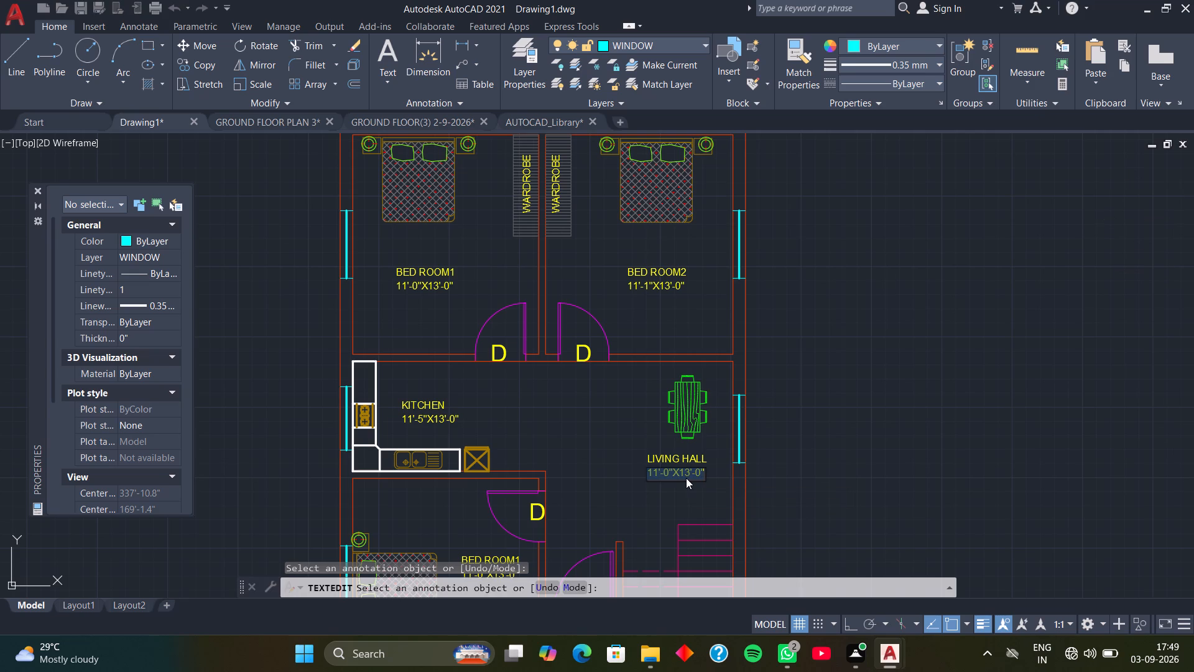
pyautogui.write("11'")
pyautogui.write('-1')
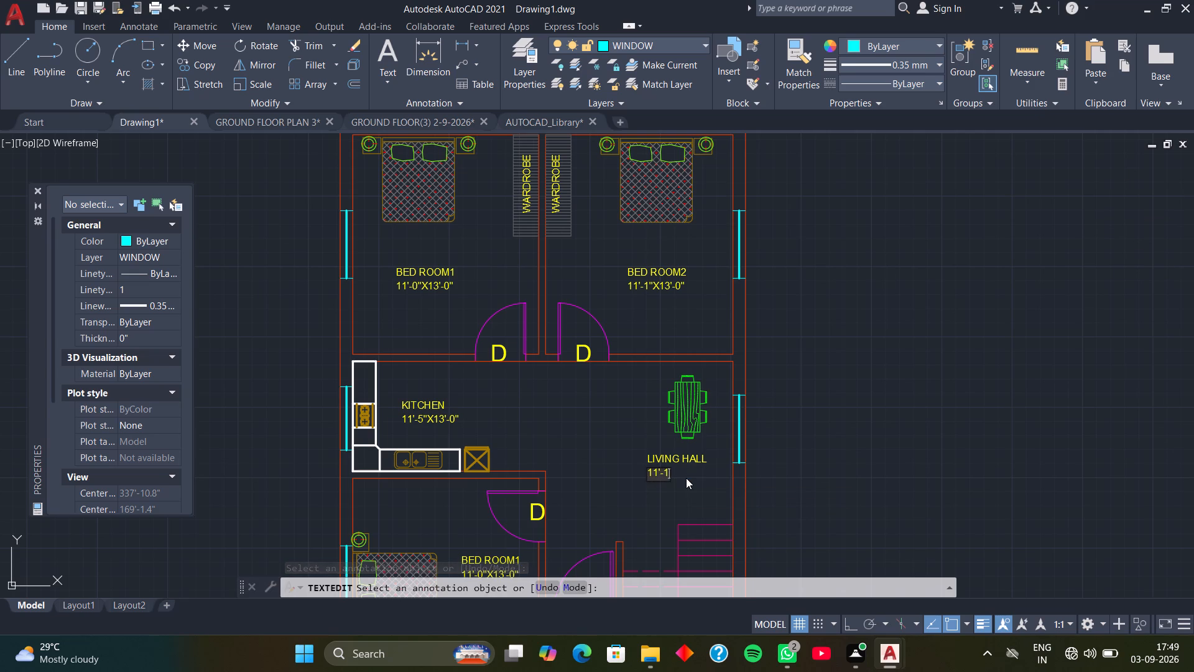
pyautogui.hotkey('shift', '"')
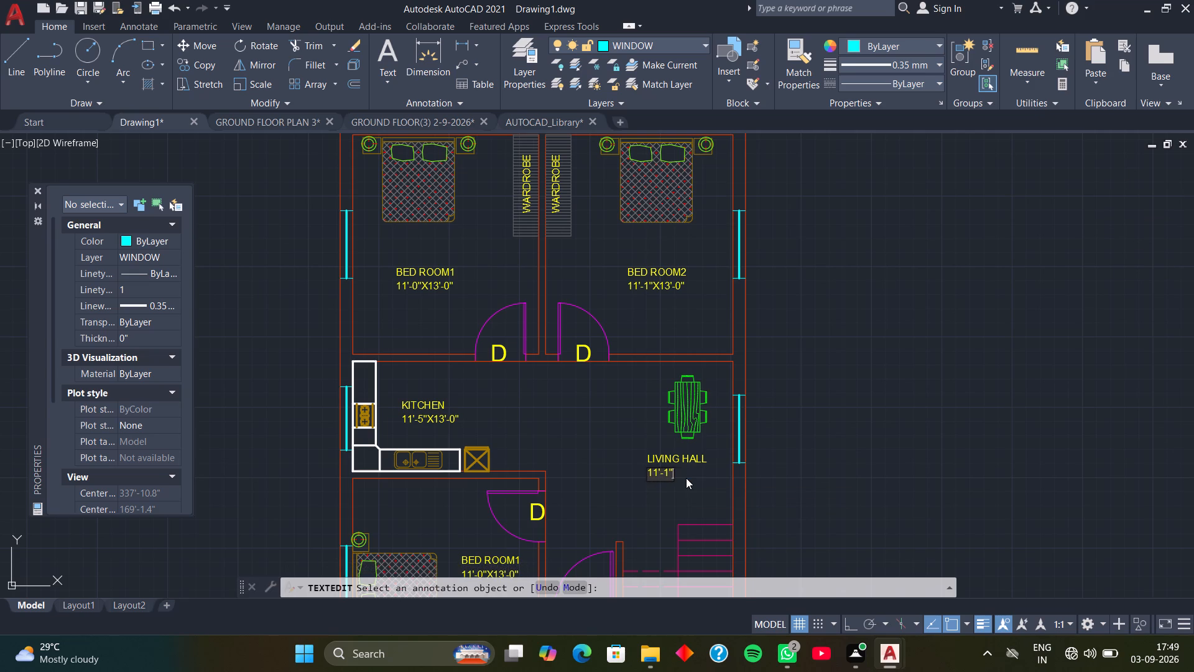
pyautogui.press('x')
pyautogui.write('10\'-4"')
pyautogui.press('Return')
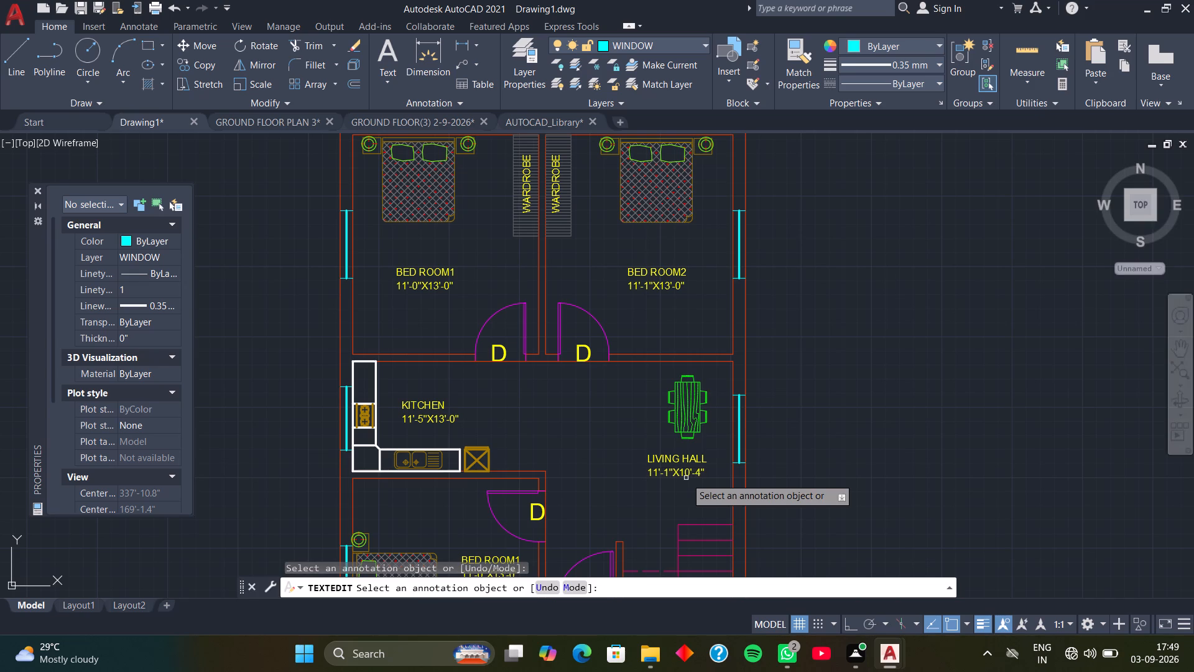
# Edit the label copy beside the lower bedroom's bed to read BED ROOM3 with dimensions 11'-0"X11'-0".
pyautogui.moveTo(626, 511); pyautogui.dragTo(698, 376, button='middle')
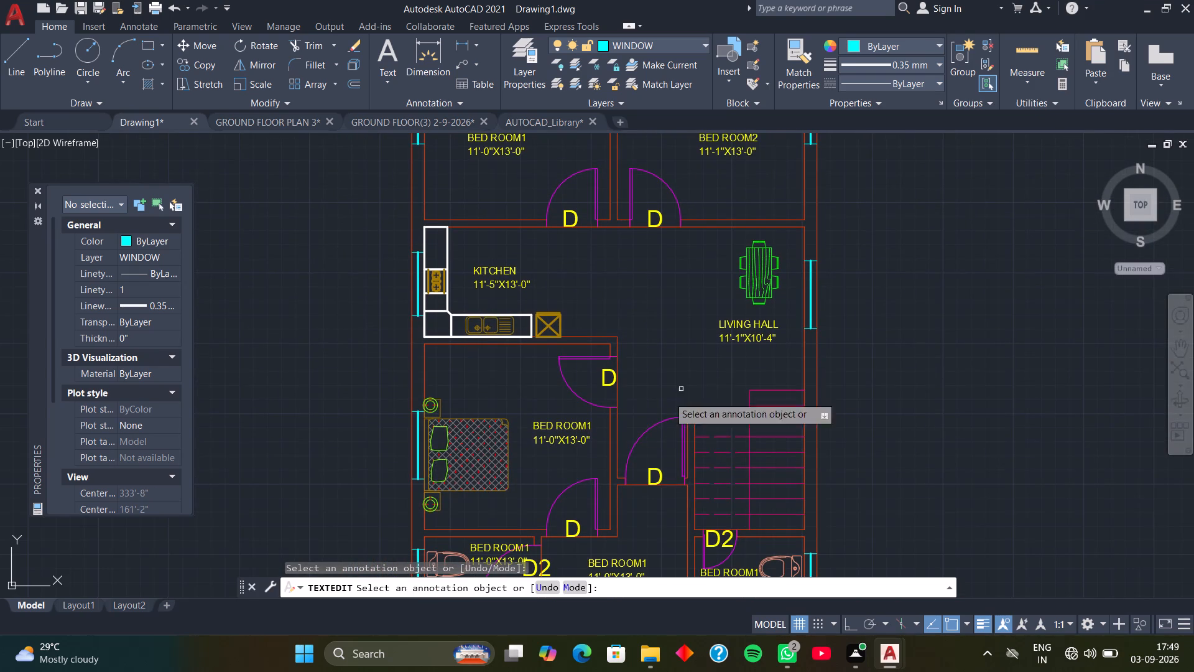
pyautogui.click(588, 429)
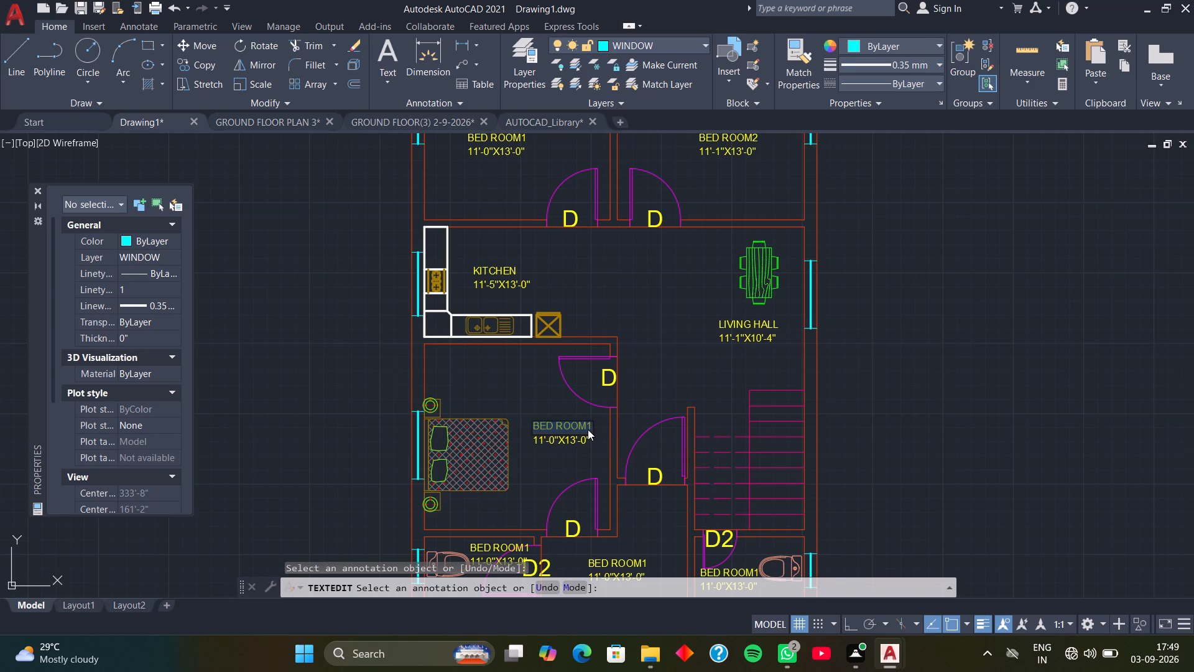
pyautogui.click(595, 427)
pyautogui.click(591, 427)
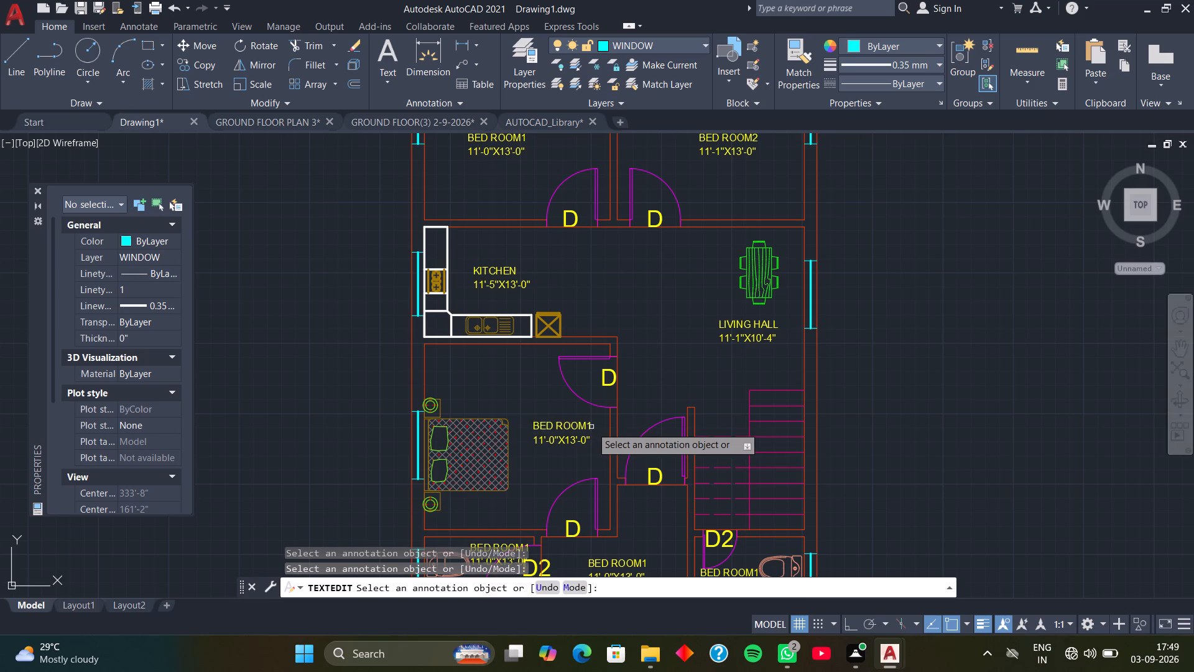
pyautogui.scroll(2, 591, 427)
pyautogui.click(587, 426)
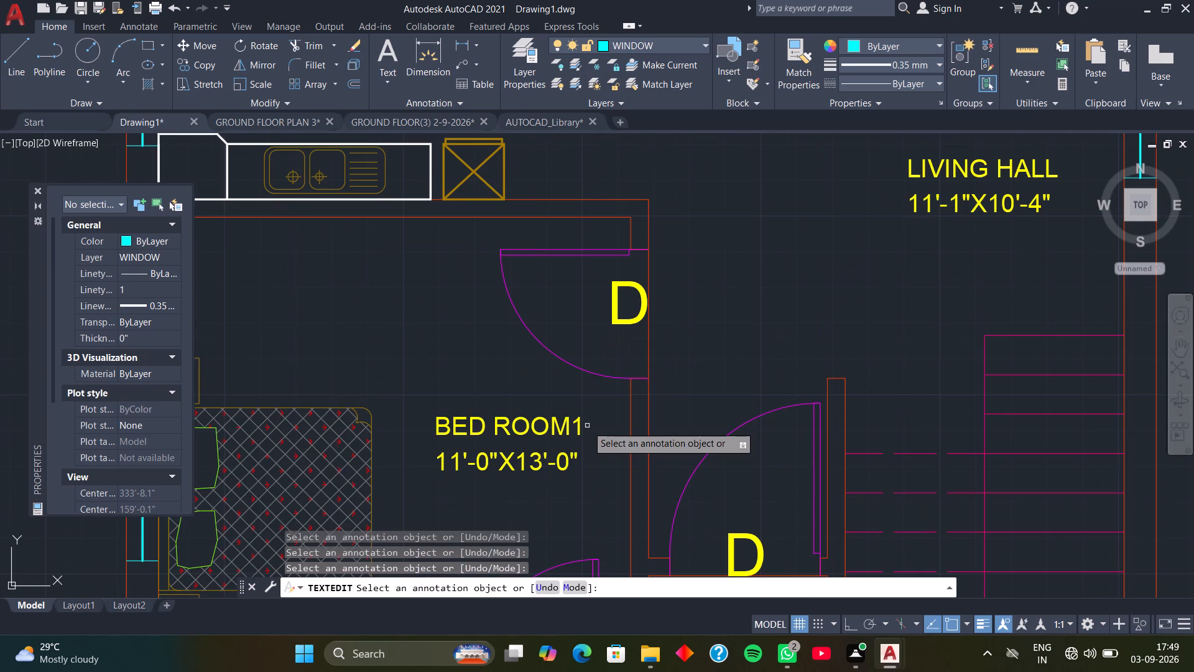
pyautogui.click(576, 426)
pyautogui.click(576, 426)
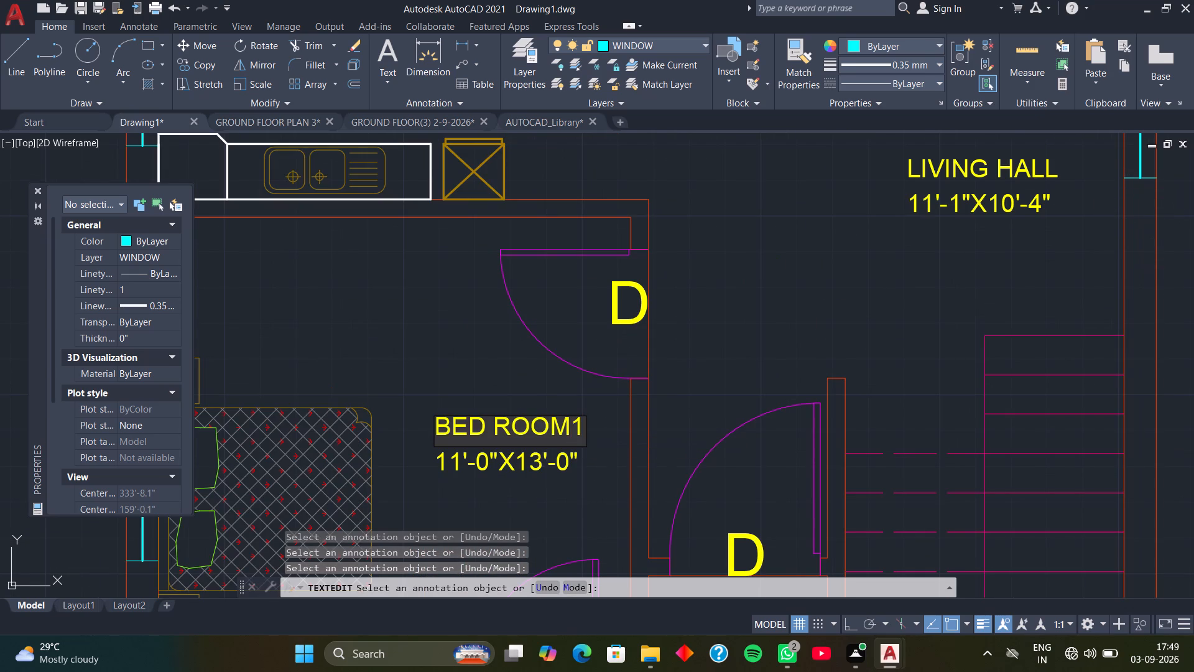
pyautogui.click(583, 426)
pyautogui.press('BackSpace')
pyautogui.press('3')
pyautogui.press('Return')
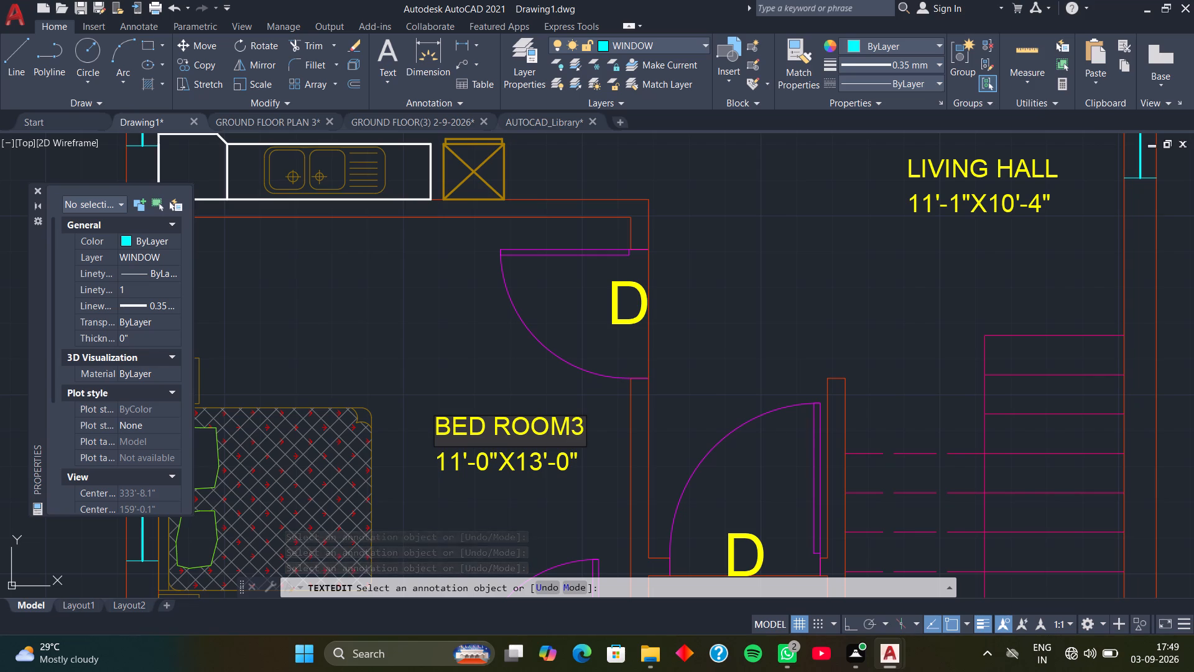
pyautogui.click(531, 467)
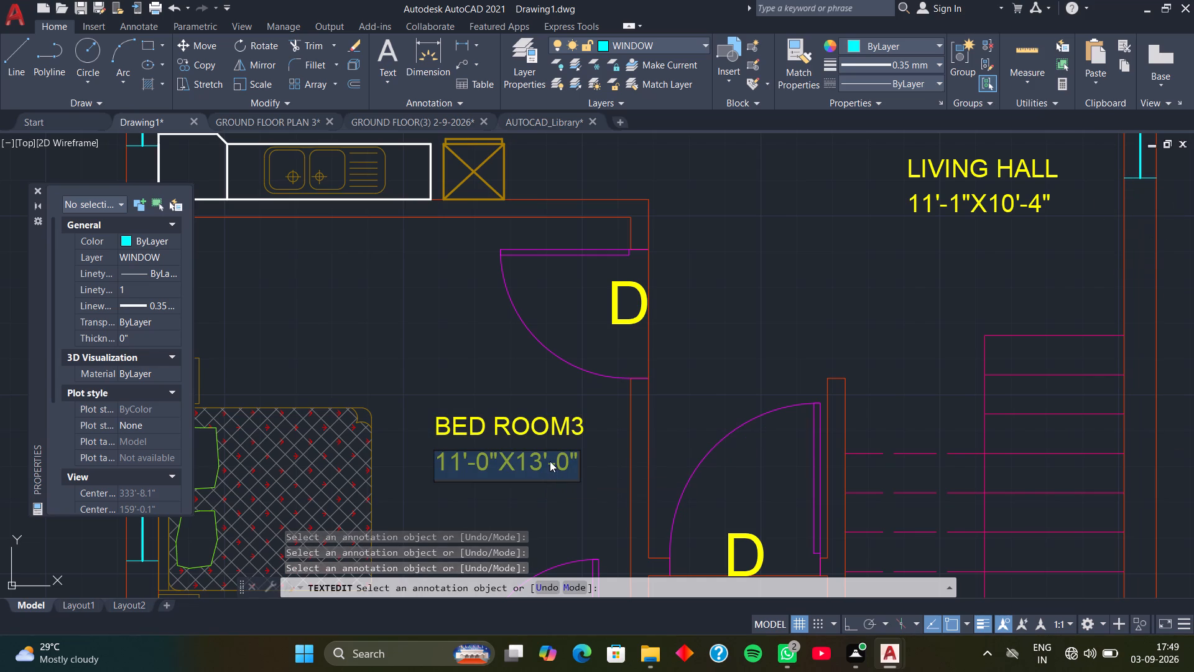
pyautogui.click(545, 459)
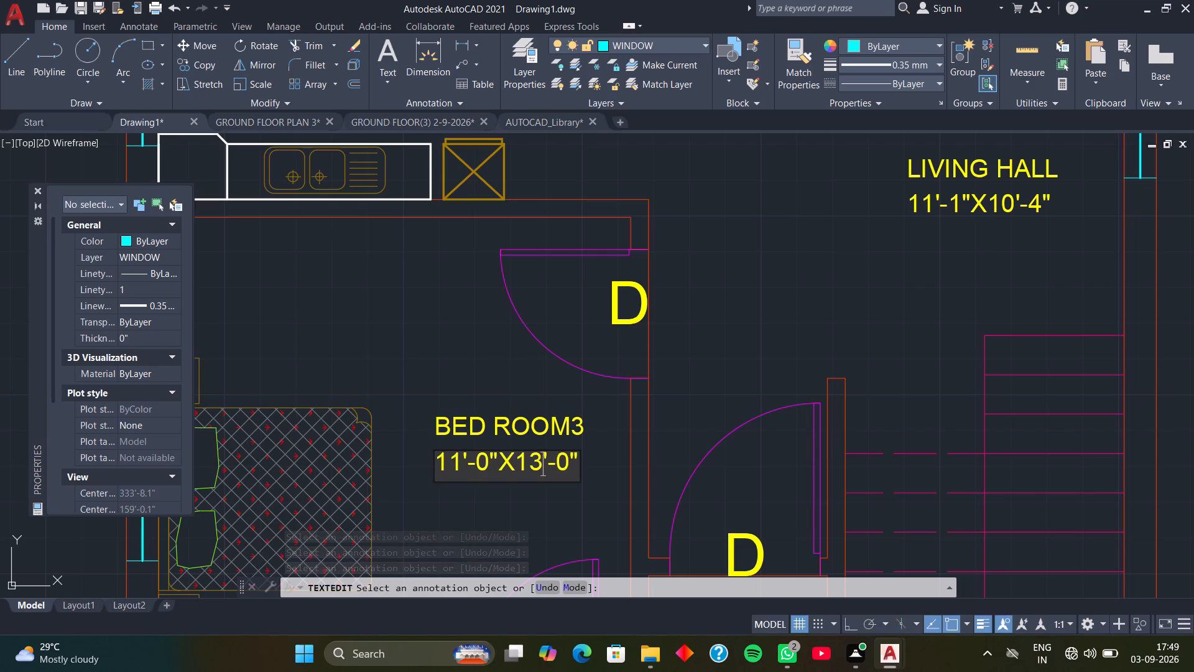
pyautogui.press('BackSpace')
pyautogui.press('1')
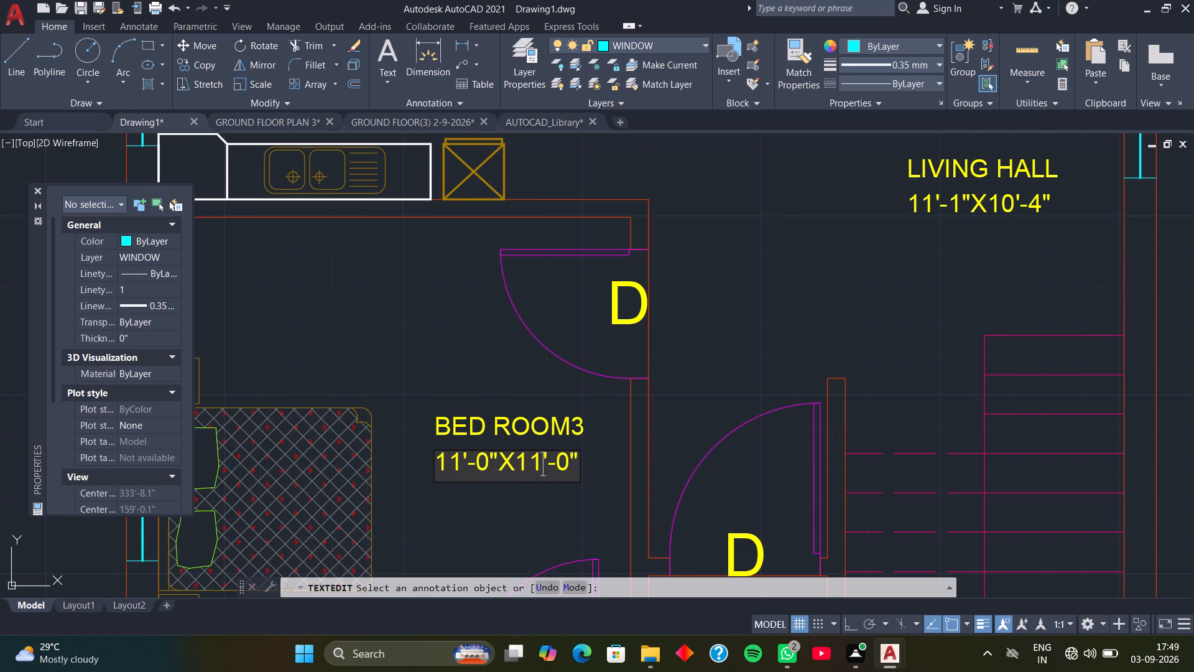
pyautogui.press('Return')
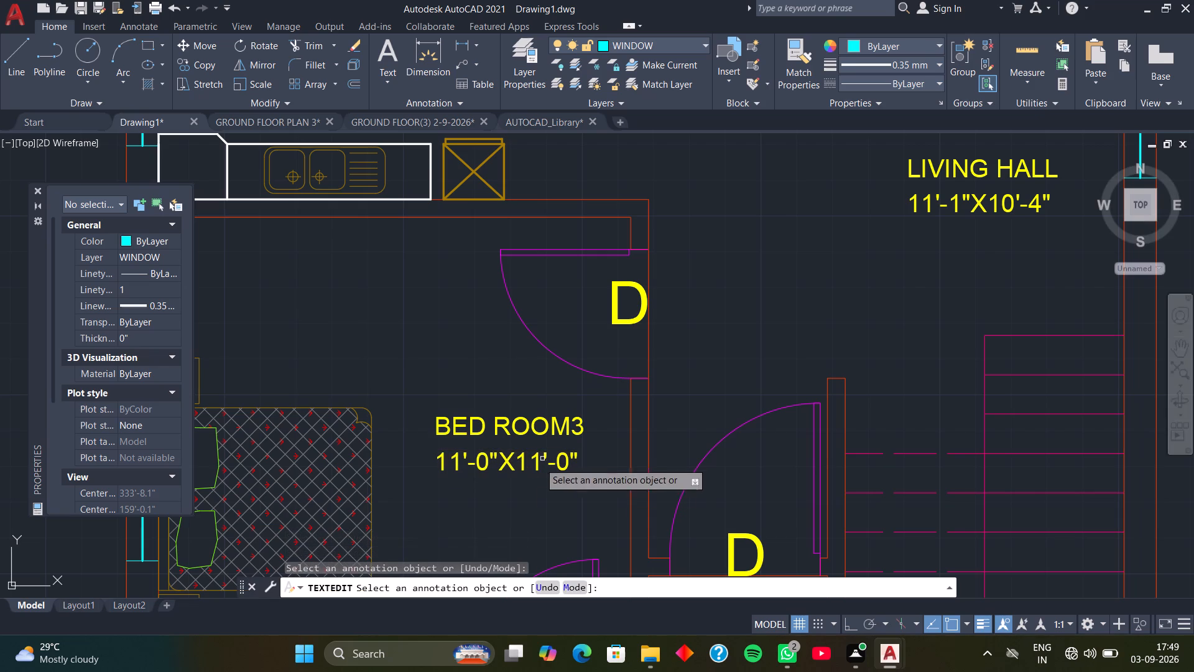
# Edit the label copy in the toilet below BED ROOM3 to read TOILET with dimensions 6'-6"X3'-9".
pyautogui.scroll(-1, 503, 637)
pyautogui.scroll(-2, 665, 527)
pyautogui.scroll(-1, 632, 388)
pyautogui.moveTo(624, 403); pyautogui.dragTo(654, 264, button='middle')
pyautogui.moveTo(632, 460); pyautogui.dragTo(655, 419, button='middle')
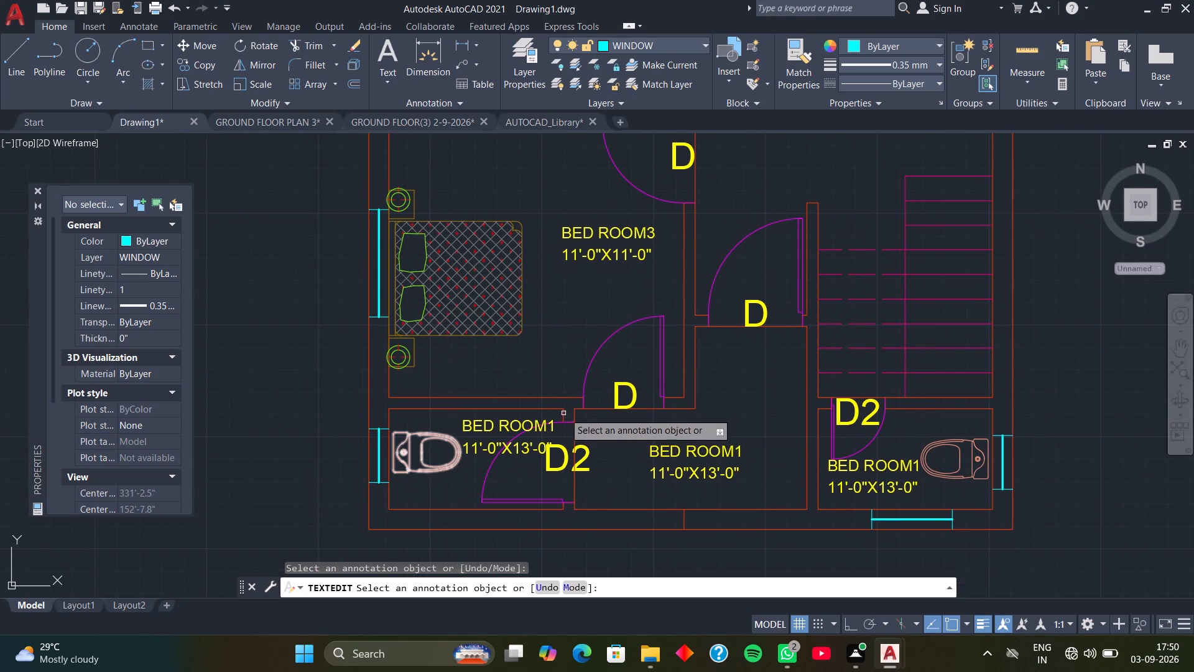
pyautogui.click(518, 419)
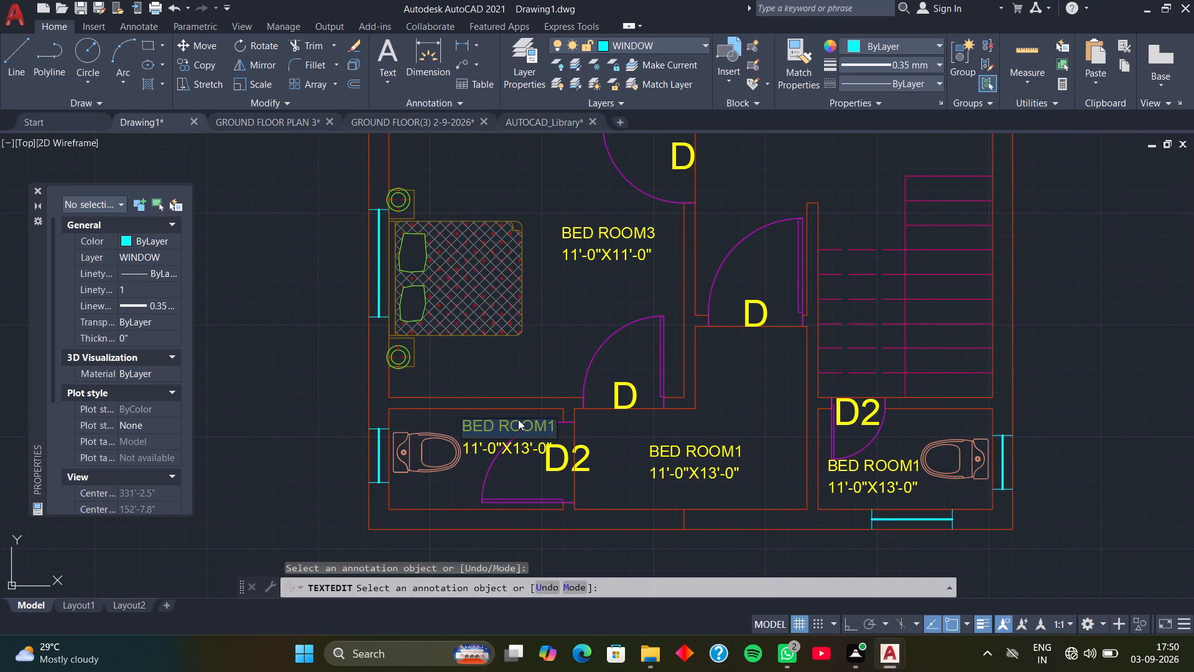
pyautogui.press('t')
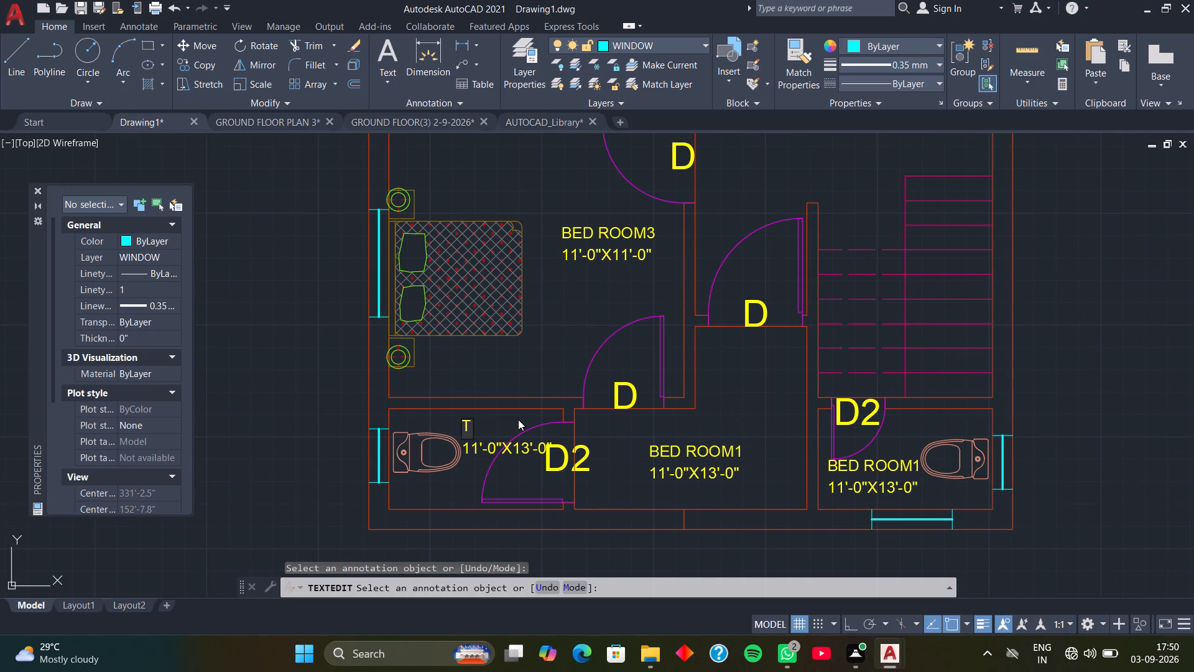
pyautogui.write('OILE')
pyautogui.press('t')
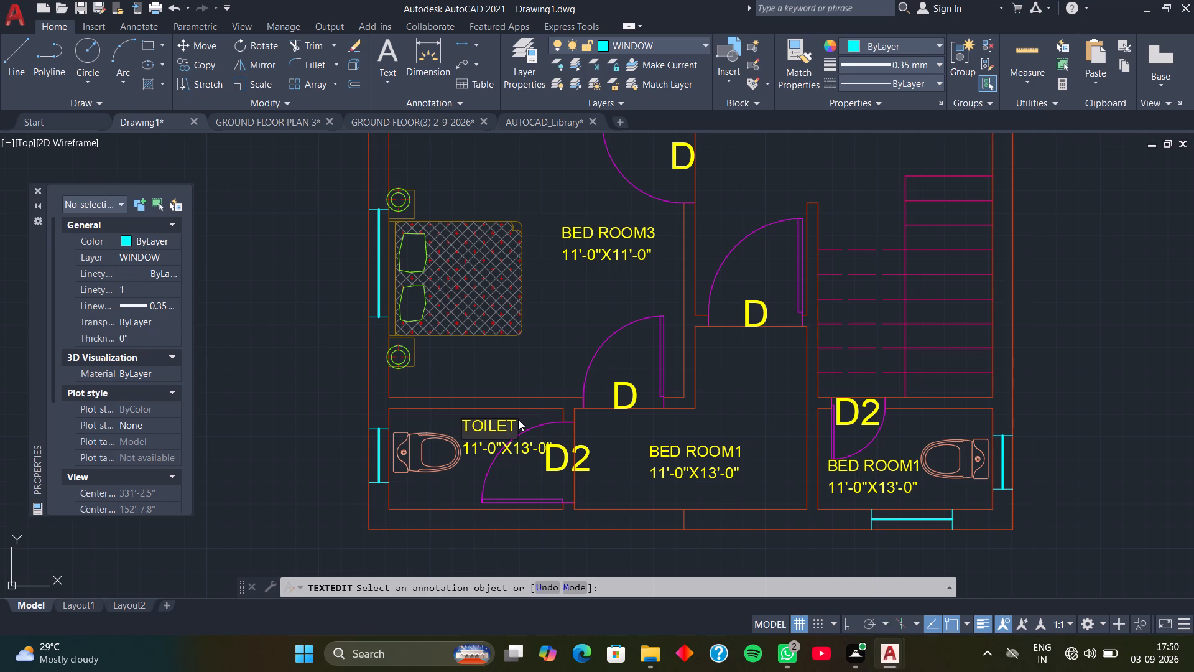
pyautogui.press('Return')
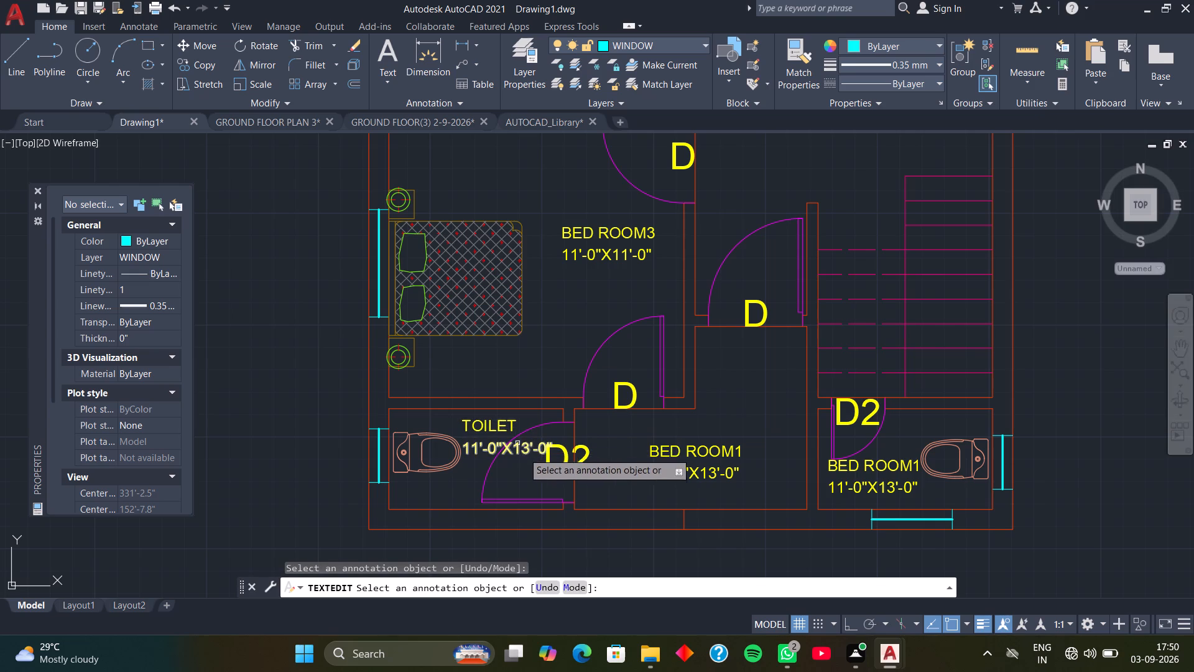
pyautogui.click(525, 457)
pyautogui.click(526, 447)
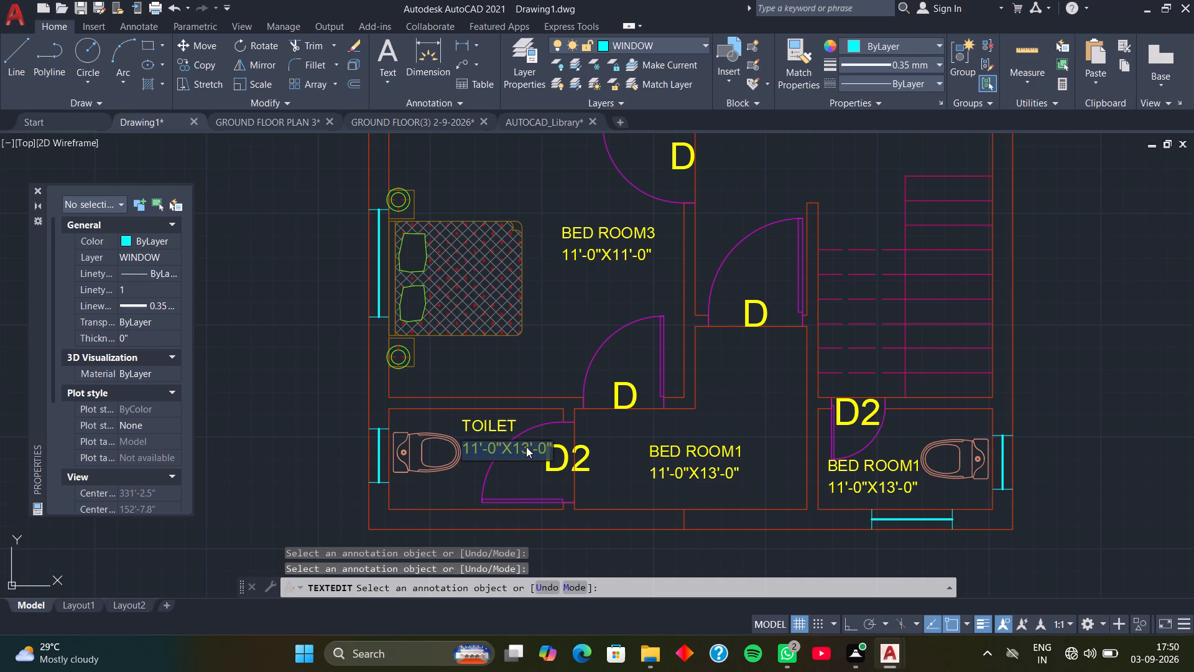
pyautogui.write("6'")
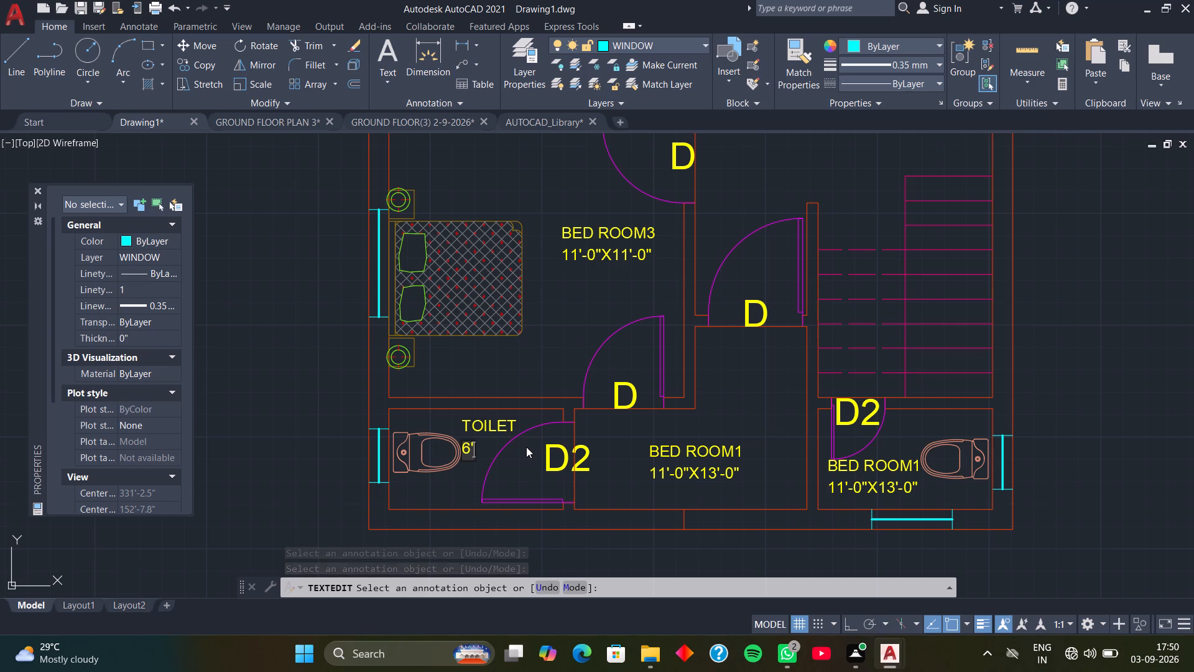
pyautogui.write('-6')
pyautogui.hotkey('shift', '"')
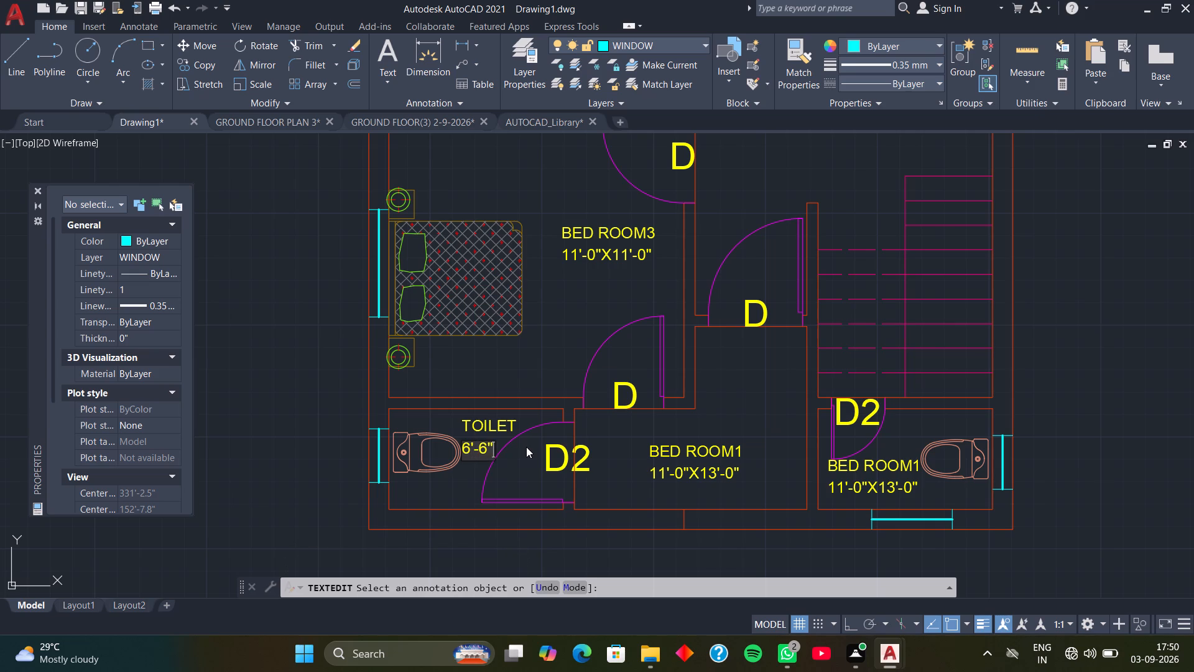
pyautogui.press('x')
pyautogui.write("3'-9")
pyautogui.hotkey('shift', '"')
pyautogui.press('Return')
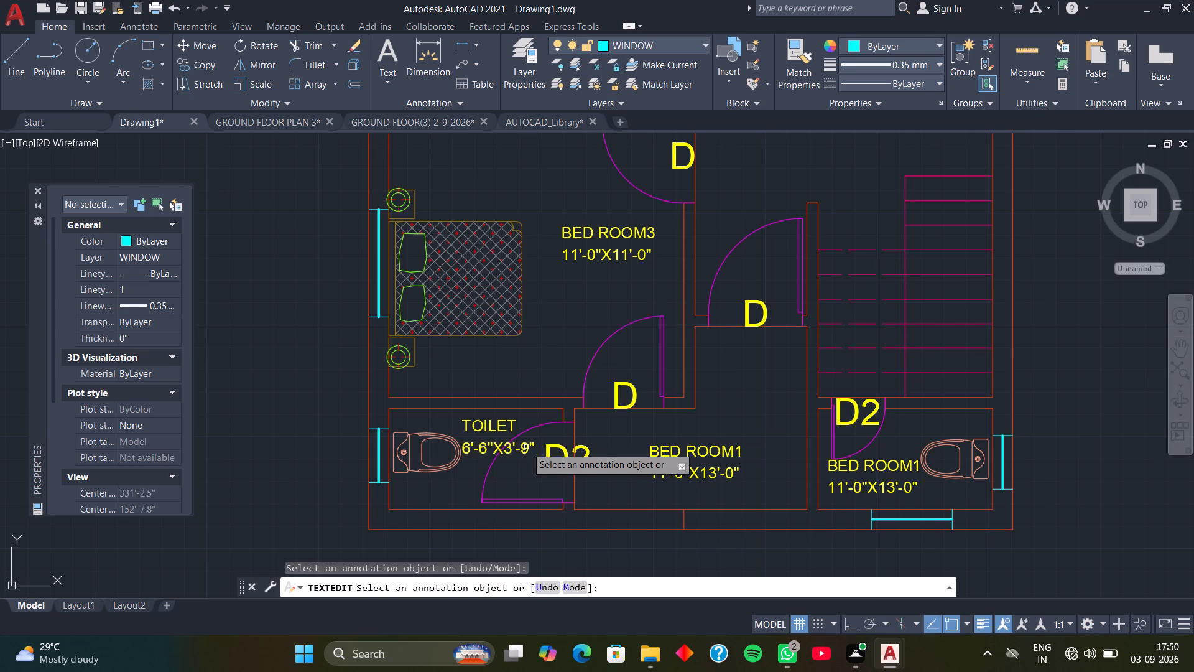
# Edit the label copy in the space between the two toilets to read PORCH with dimensions 8'-8"X3'-9".
pyautogui.click(680, 447)
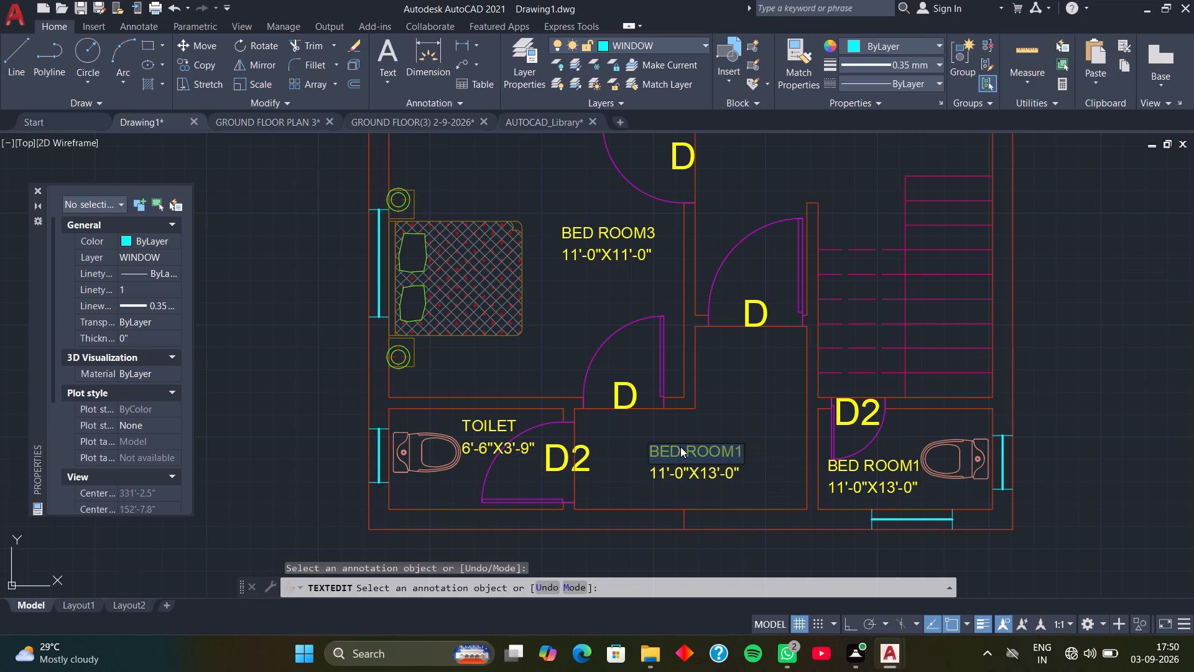
pyautogui.write('PORC')
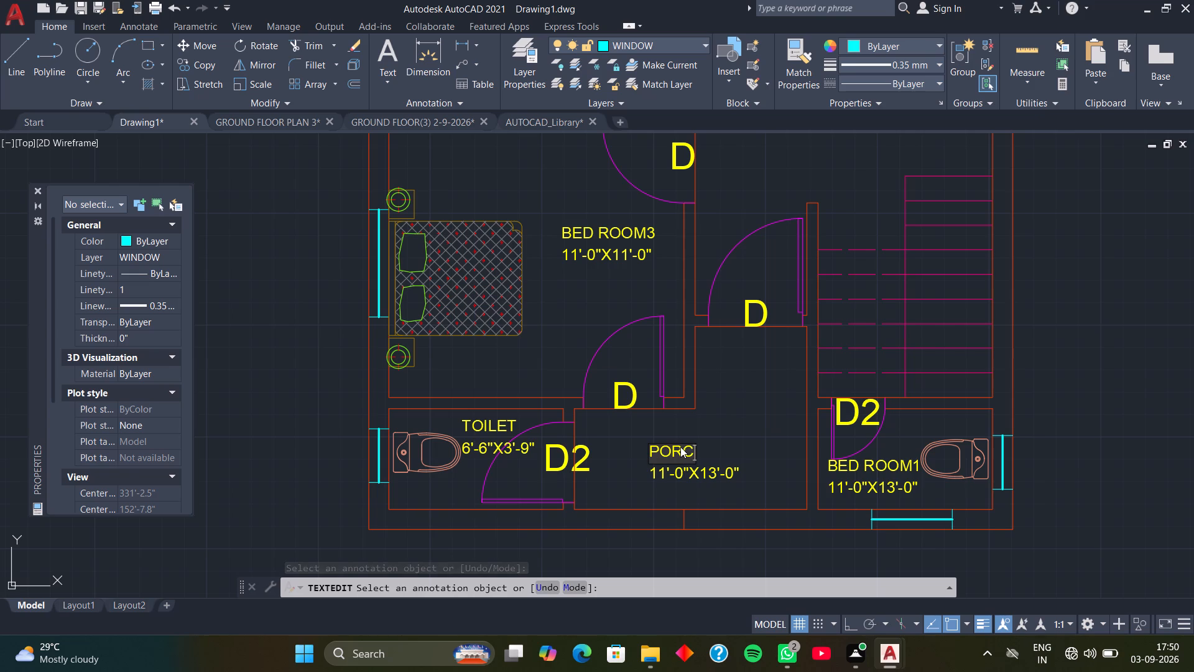
pyautogui.press('h')
pyautogui.press('Return')
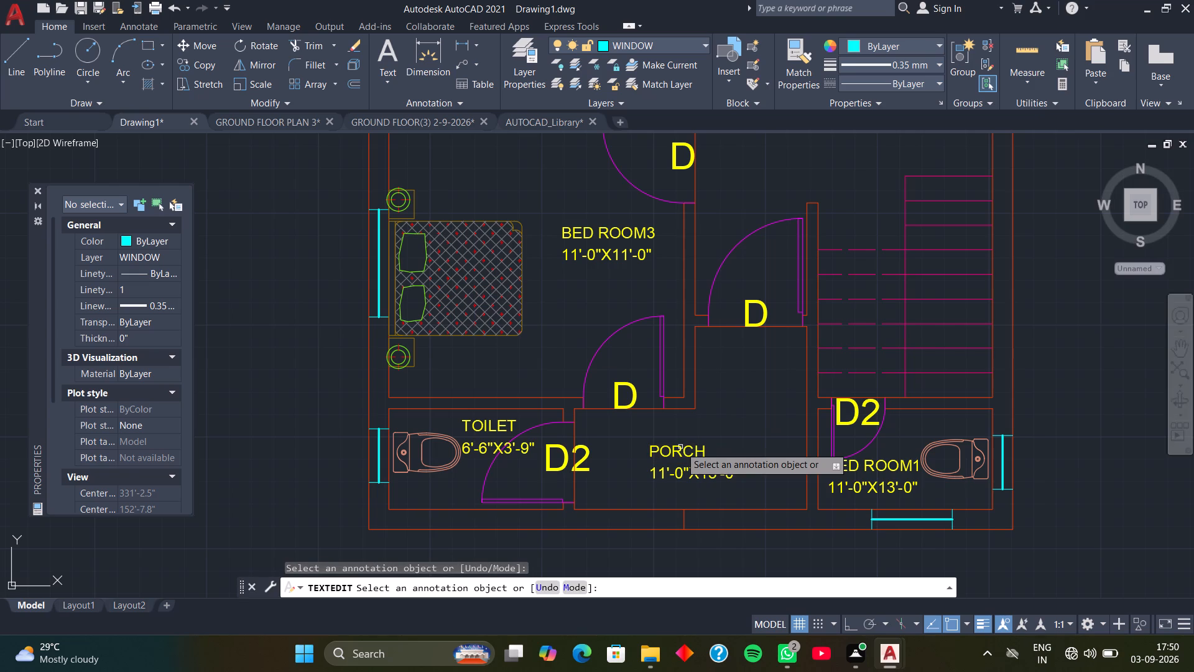
pyautogui.click(695, 475)
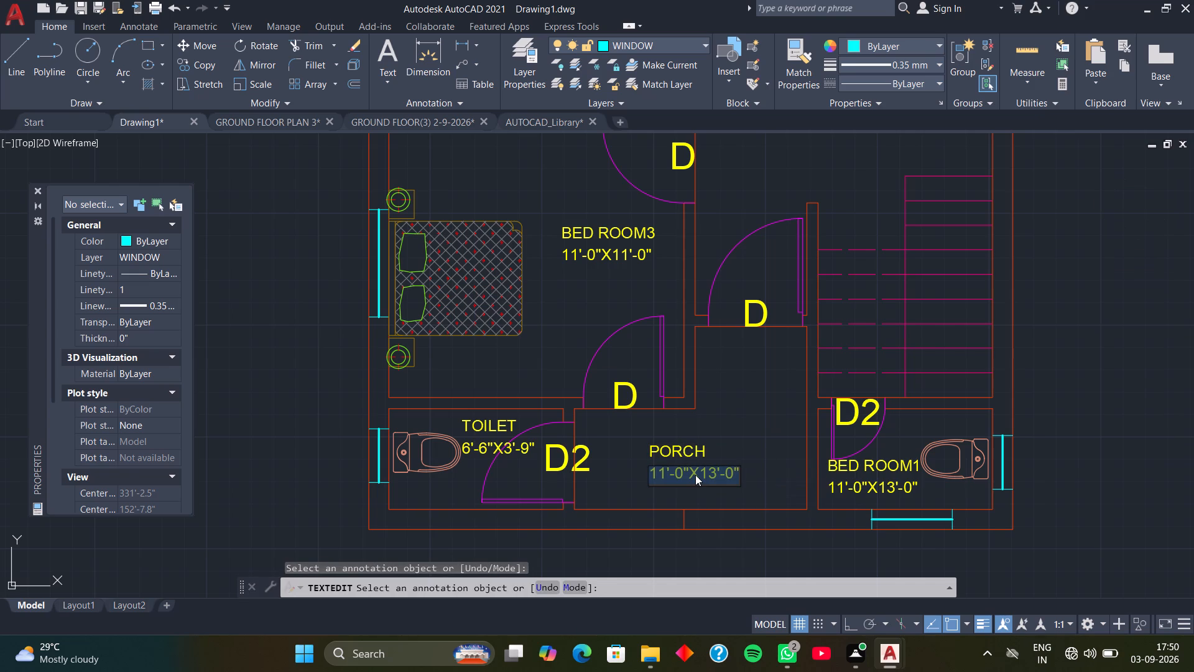
pyautogui.write('8\'-8"')
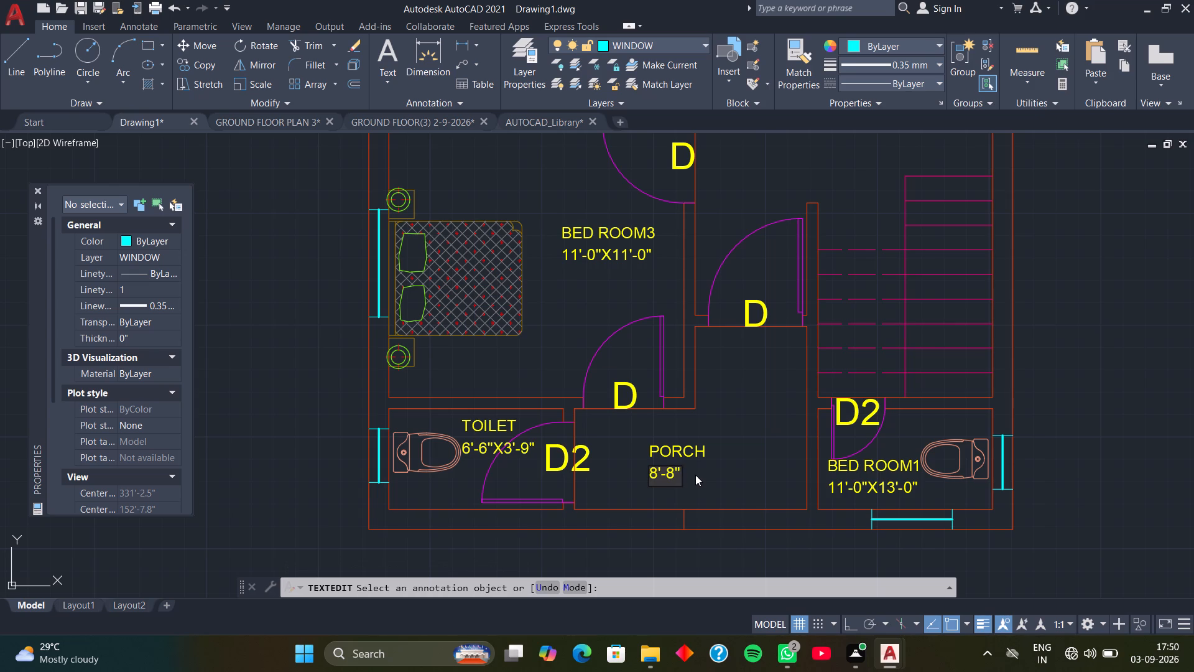
pyautogui.press('x')
pyautogui.press('3')
pyautogui.write("'-9")
pyautogui.hotkey('shift', '"')
pyautogui.press('Return')
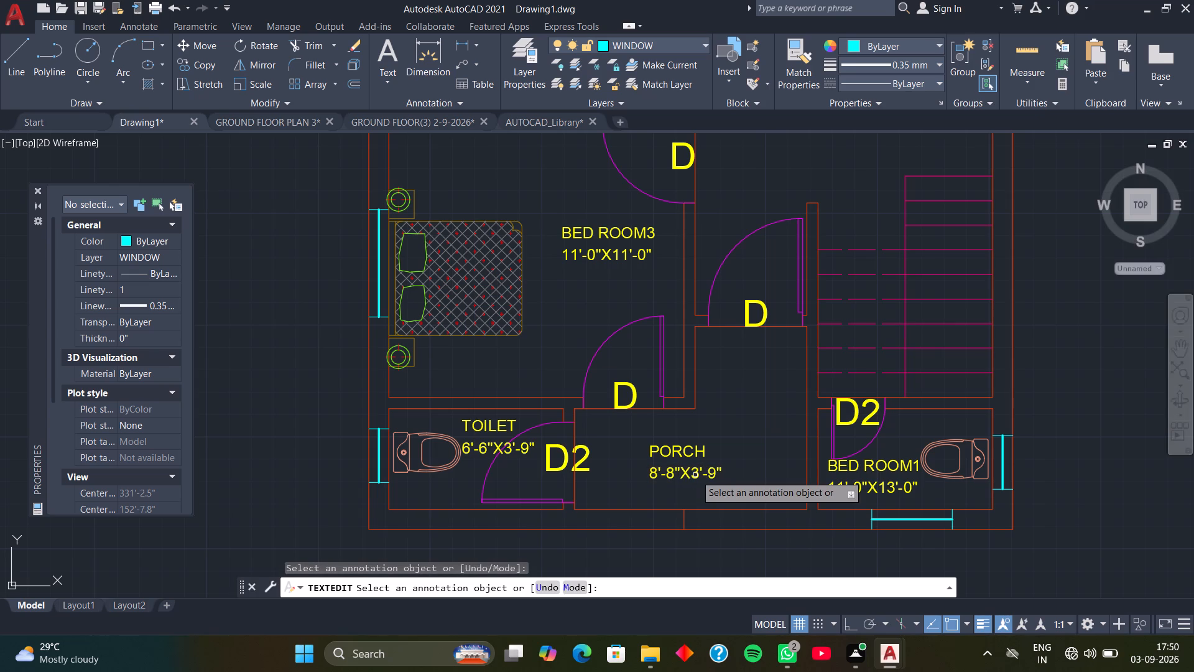
# Edit the label copy in the toilet below the staircase to read TOILET with dimensions 6'-6"X3'-9", and end text editing.
pyautogui.click(850, 461)
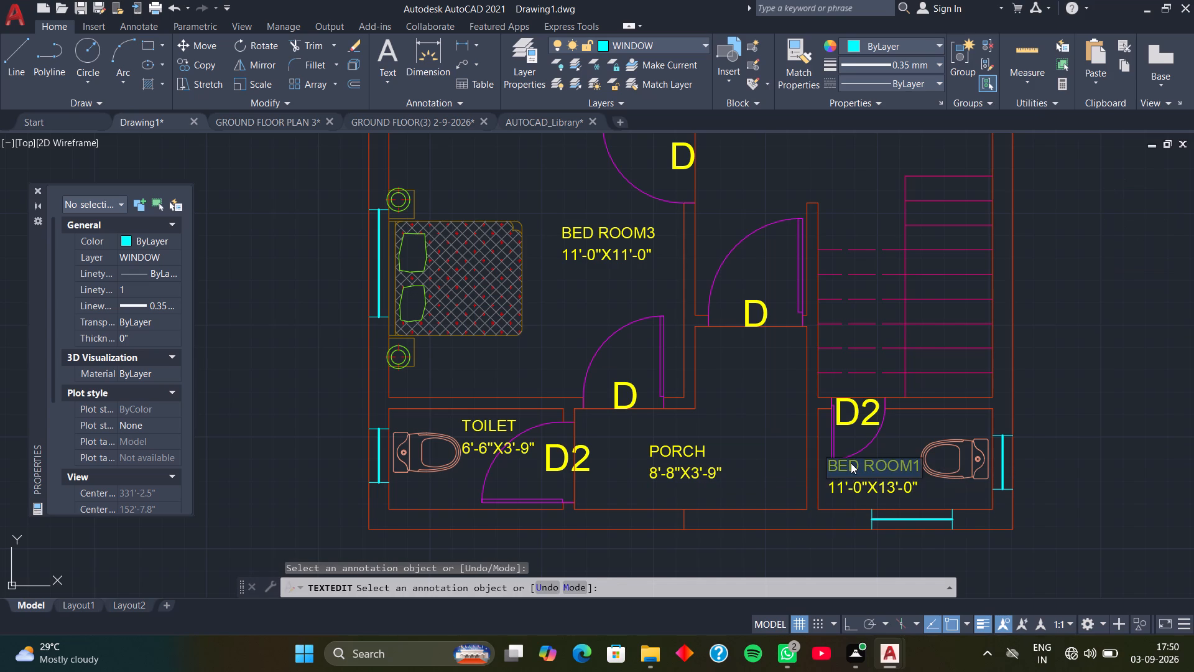
pyautogui.press('t')
pyautogui.write('OILET')
pyautogui.press('Return')
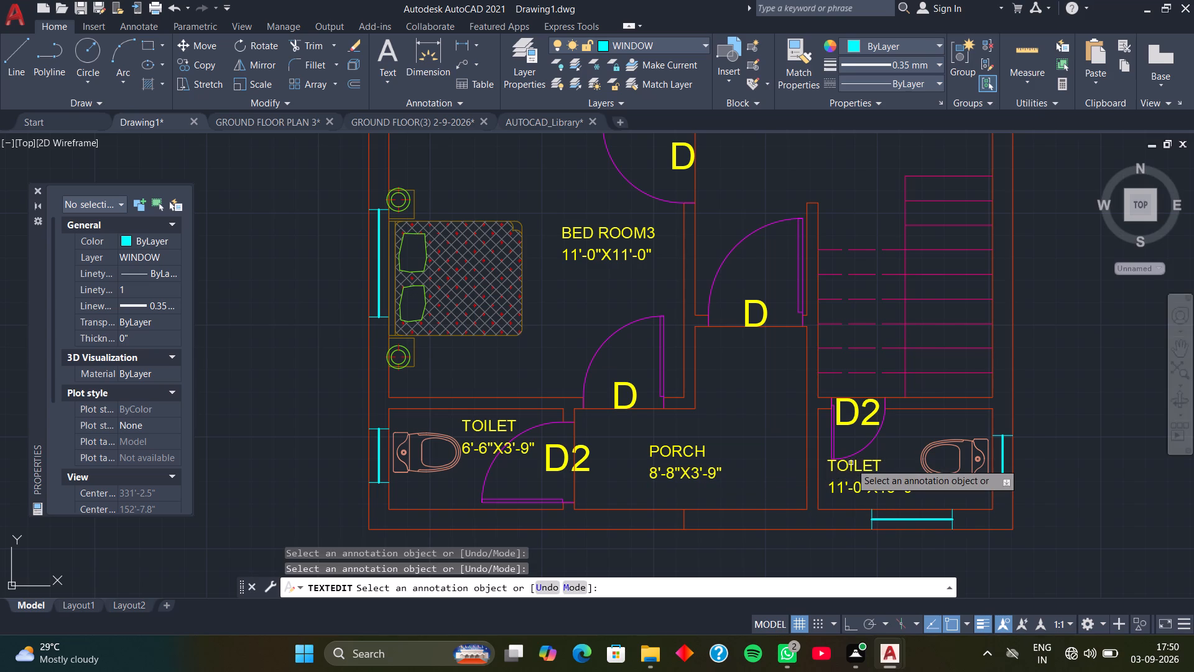
pyautogui.click(868, 488)
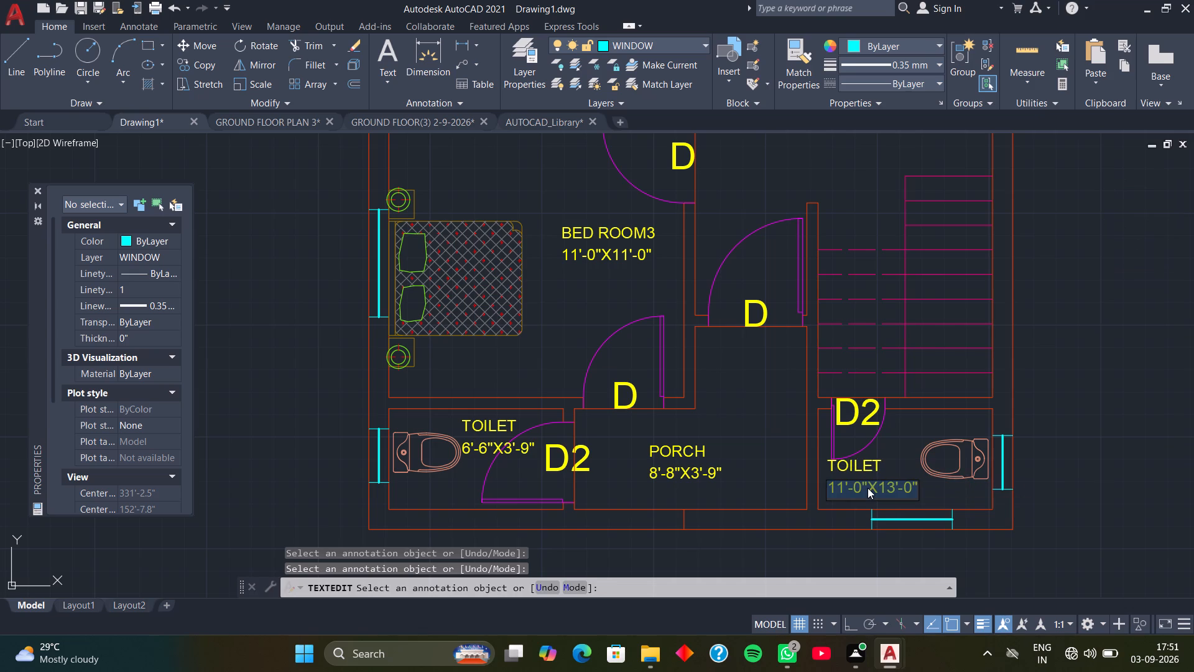
pyautogui.write("6'")
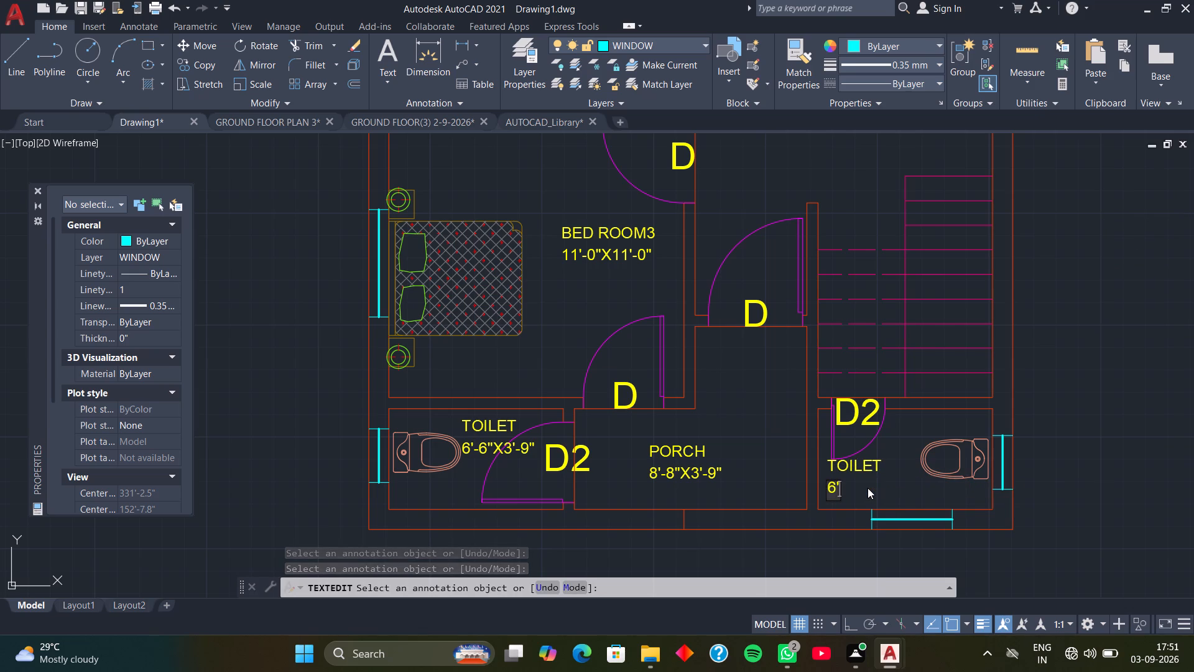
pyautogui.write('-6"')
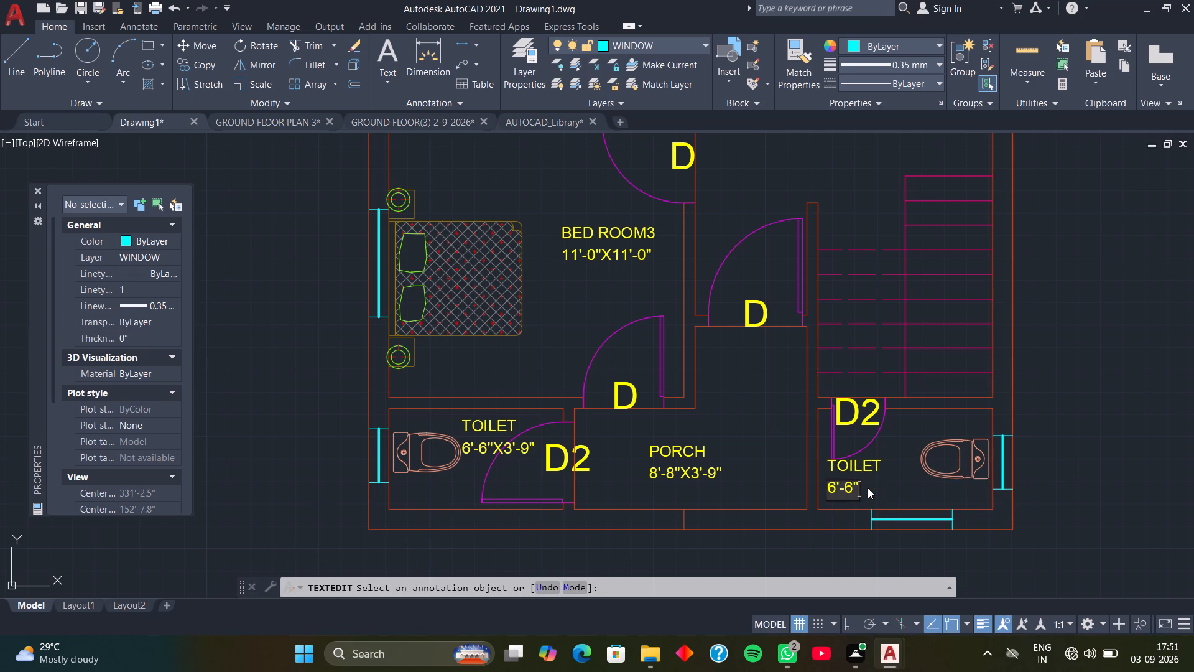
pyautogui.press('x')
pyautogui.press('3')
pyautogui.press("'")
pyautogui.press('-')
pyautogui.press('9')
pyautogui.hotkey('shift', '"')
pyautogui.press('Return')
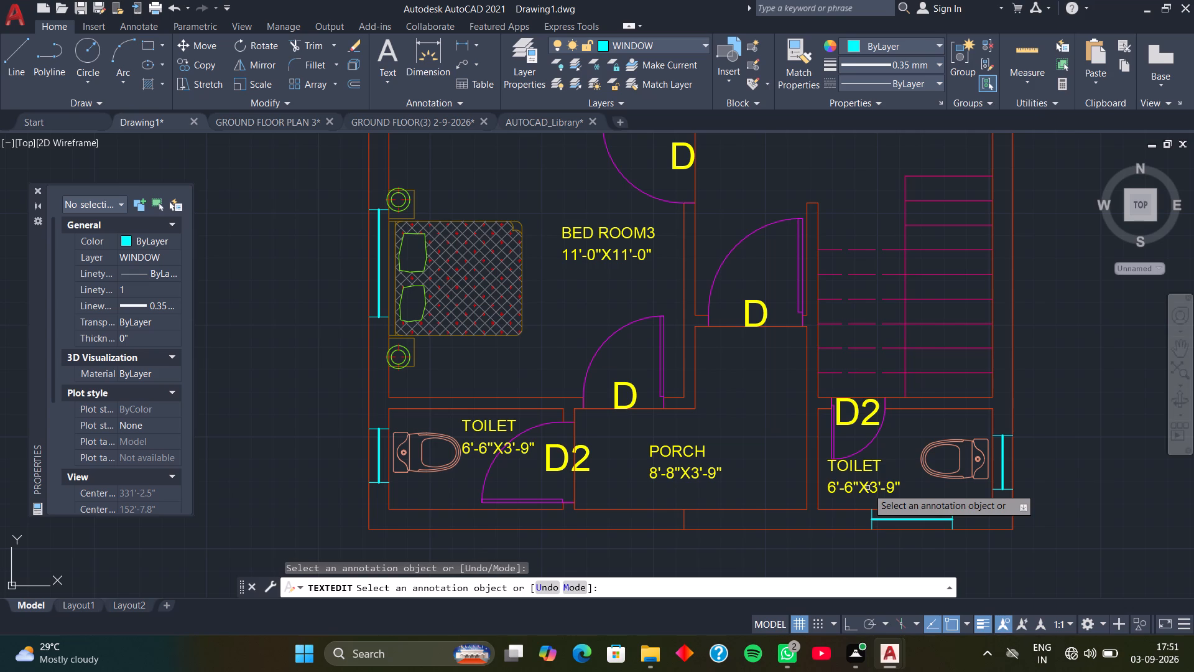
pyautogui.press('Escape')
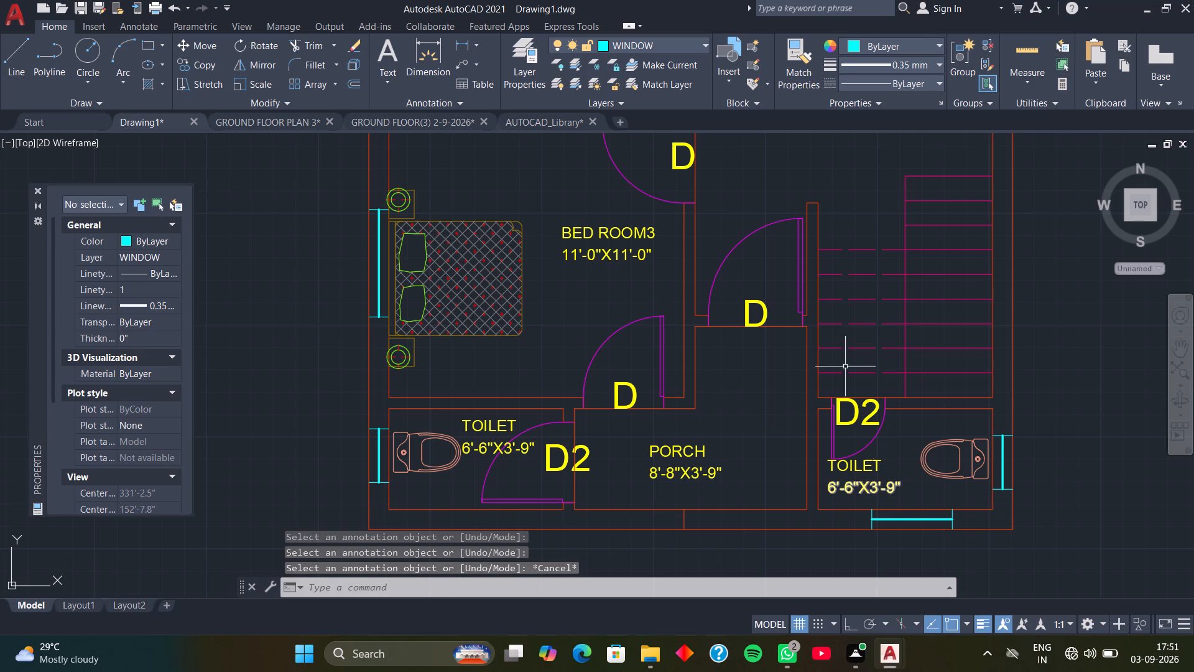
# Make WALL DIMENSIONS the current layer.
pyautogui.scroll(-1, 812, 302)
pyautogui.moveTo(846, 255); pyautogui.dragTo(797, 441, button='middle')
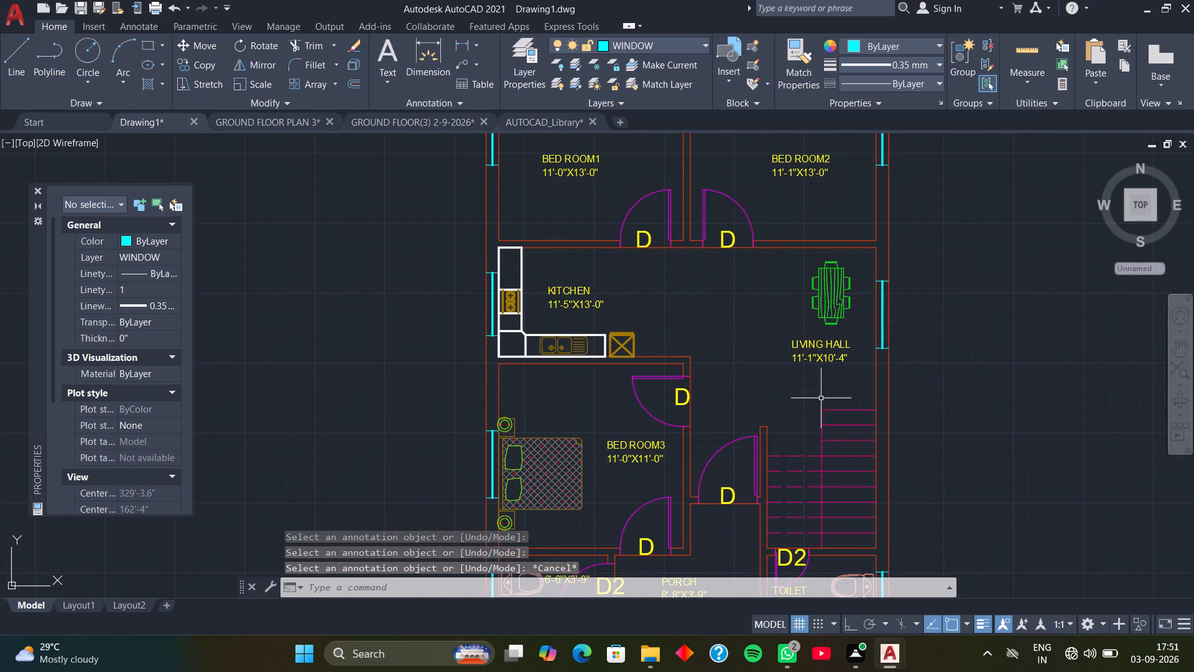
pyautogui.moveTo(821, 394); pyautogui.dragTo(775, 435, button='middle')
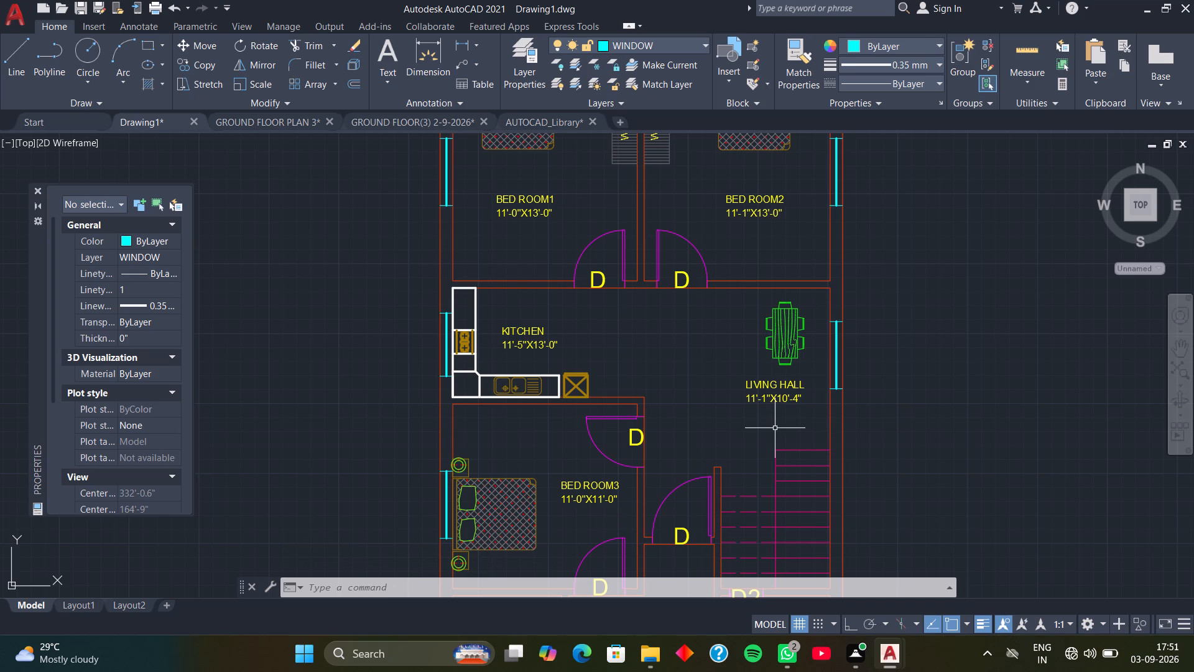
pyautogui.scroll(-1, 705, 172)
pyautogui.moveTo(696, 198); pyautogui.dragTo(697, 238, button='middle')
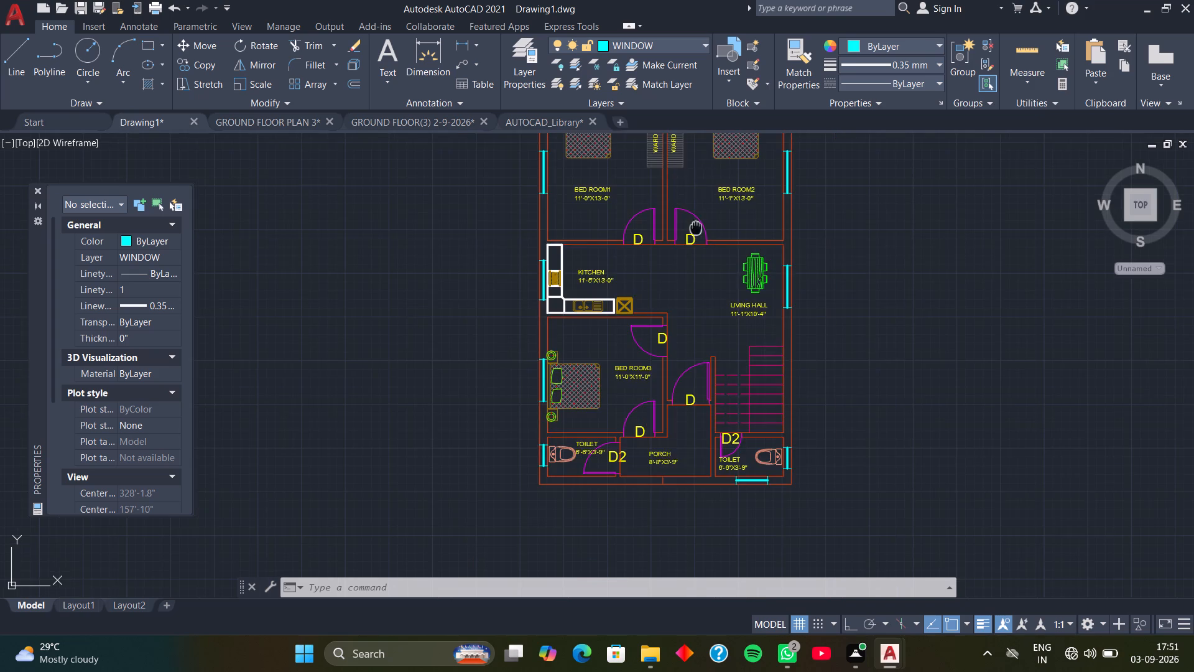
pyautogui.moveTo(697, 238); pyautogui.dragTo(690, 400, button='middle')
pyautogui.moveTo(693, 357); pyautogui.dragTo(668, 352, button='middle')
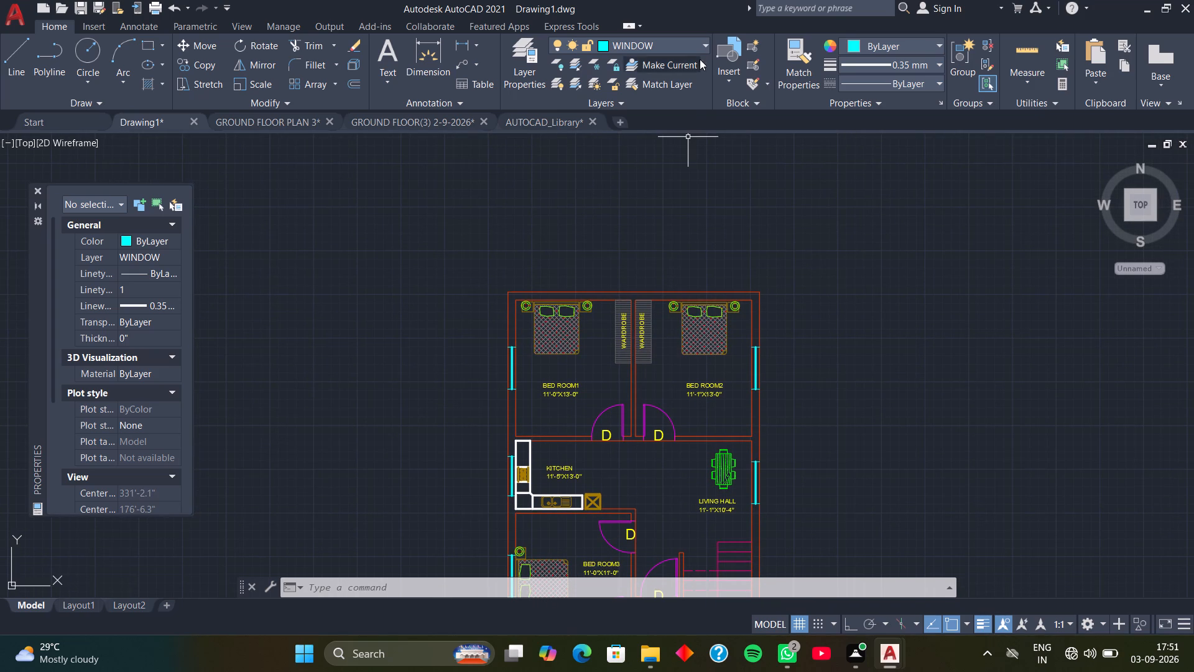
pyautogui.click(700, 42)
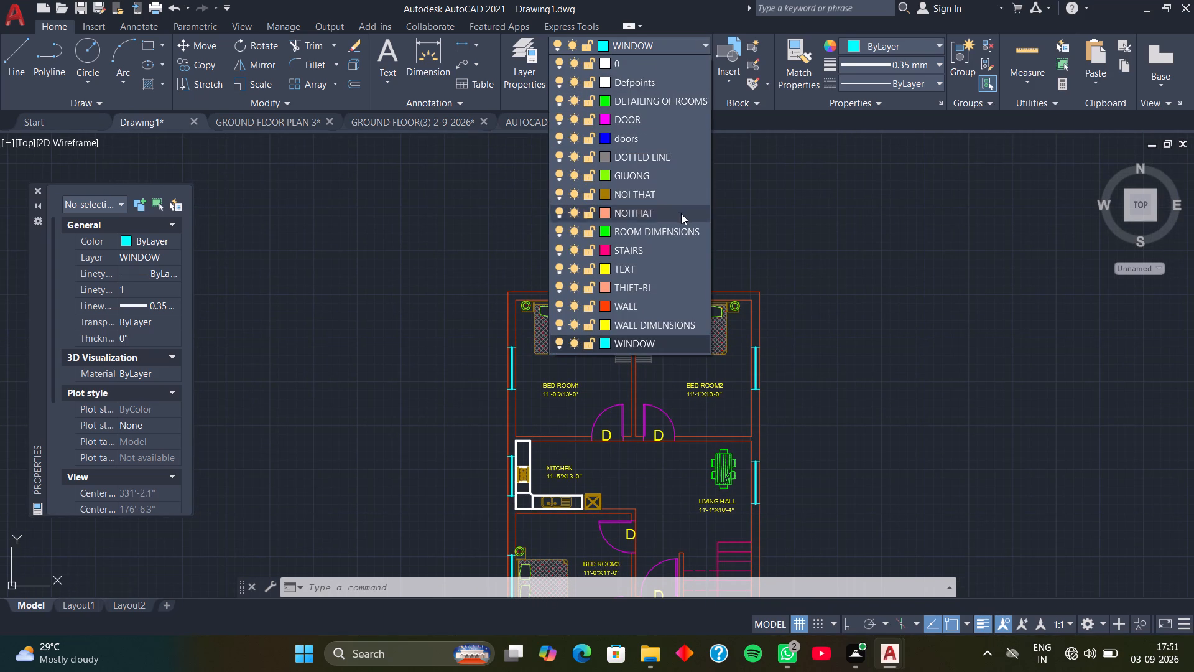
pyautogui.click(683, 321)
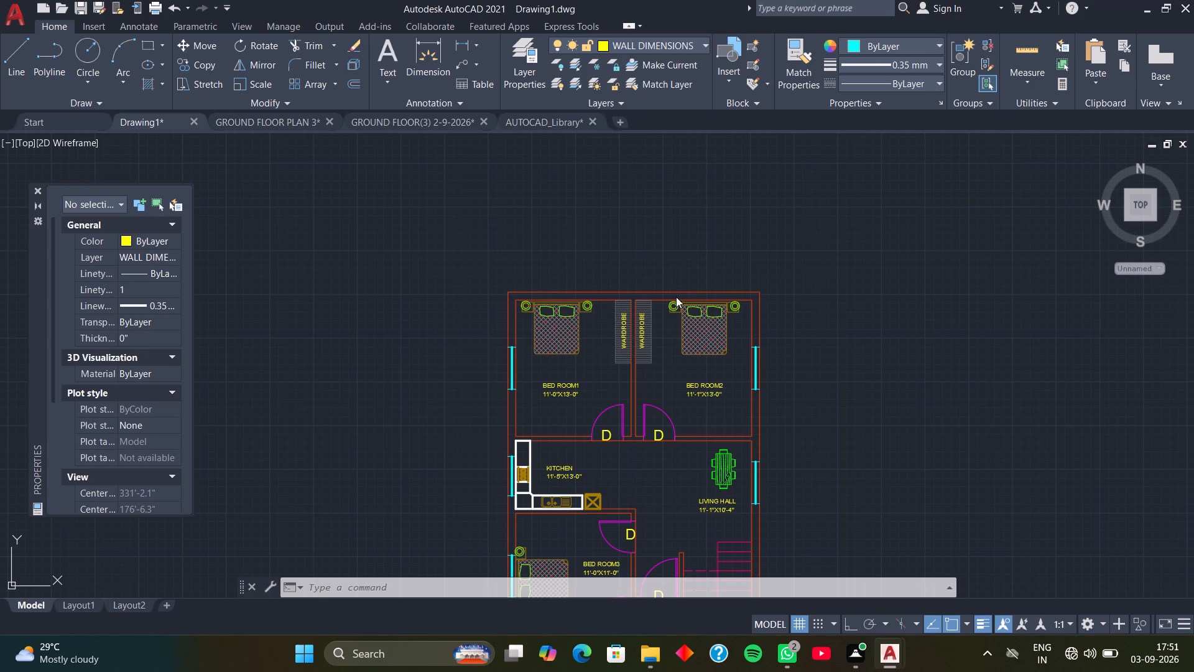
# Add a horizontal linear dimension above the plan, spanning the full outer width of the BED ROOM1 and BED ROOM2 wall.
pyautogui.click(457, 48)
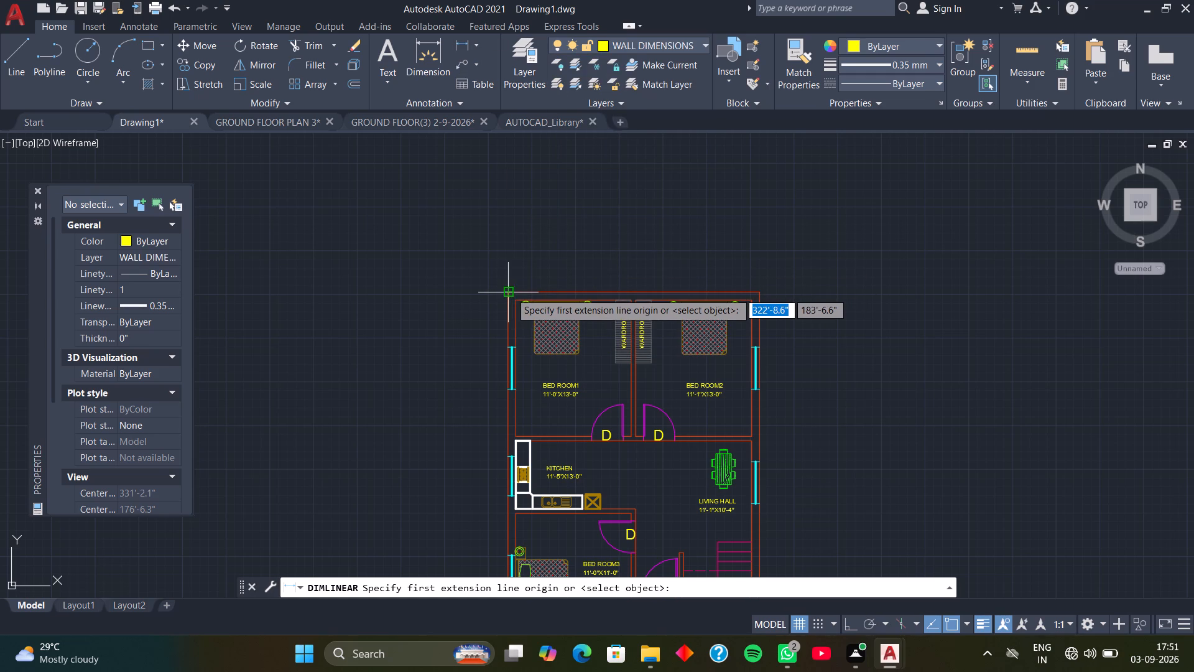
pyautogui.click(511, 292)
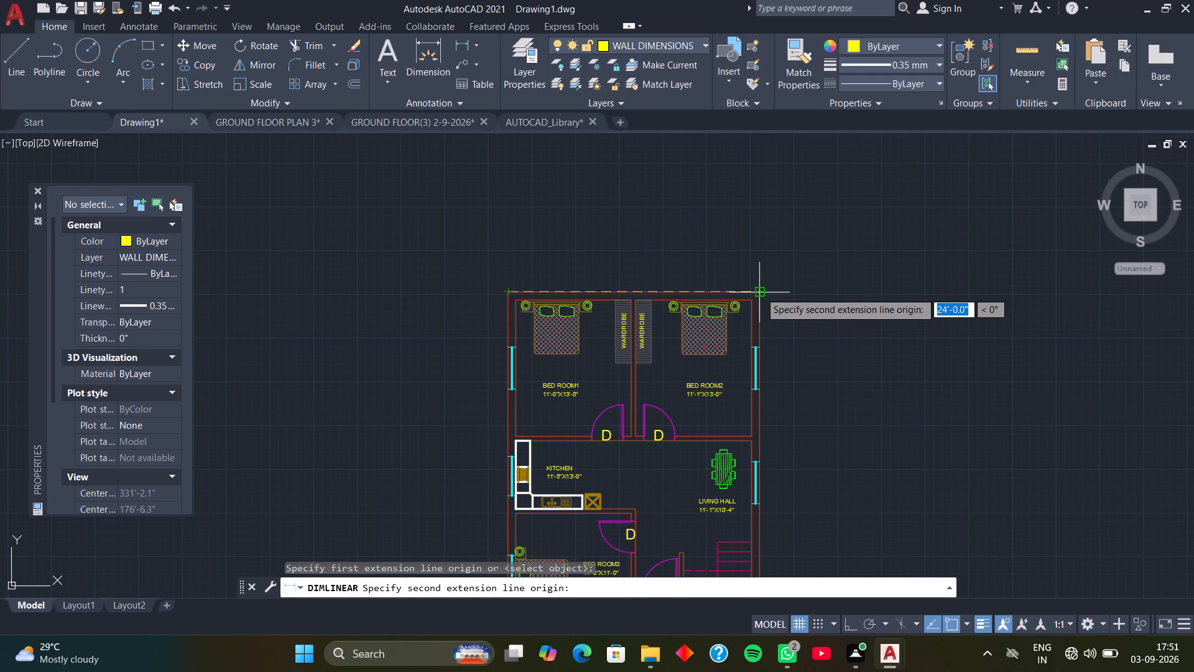
pyautogui.click(760, 292)
pyautogui.click(760, 274)
pyautogui.moveTo(757, 294); pyautogui.dragTo(772, 288, button='middle')
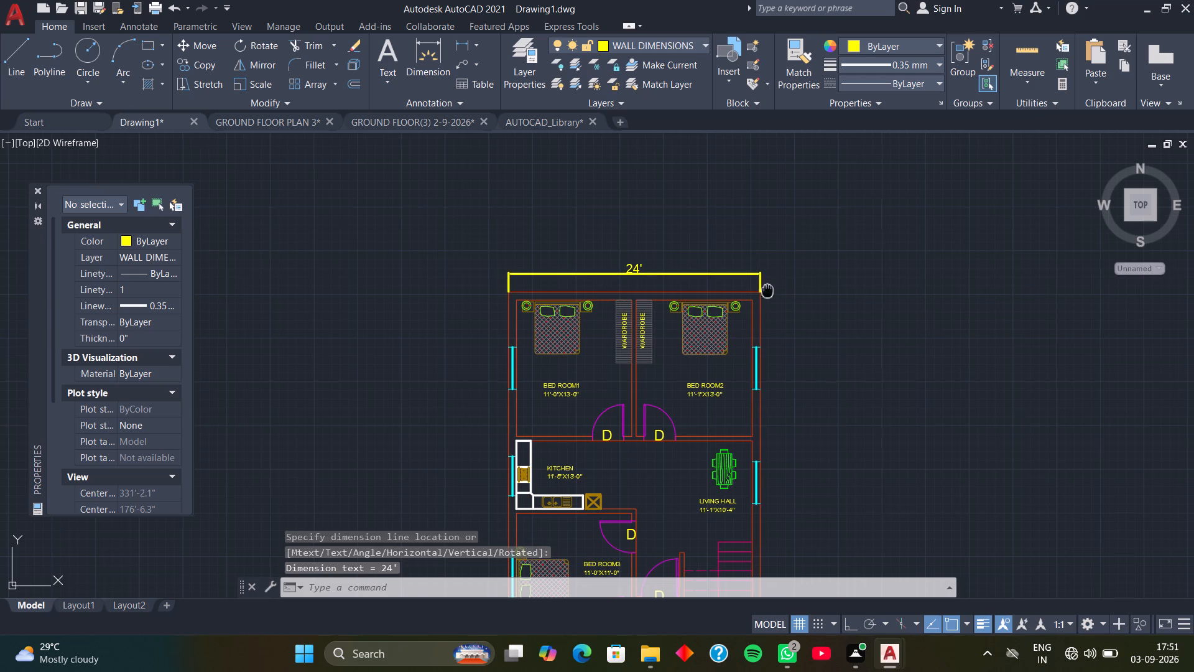
pyautogui.moveTo(772, 288); pyautogui.dragTo(783, 282, button='middle')
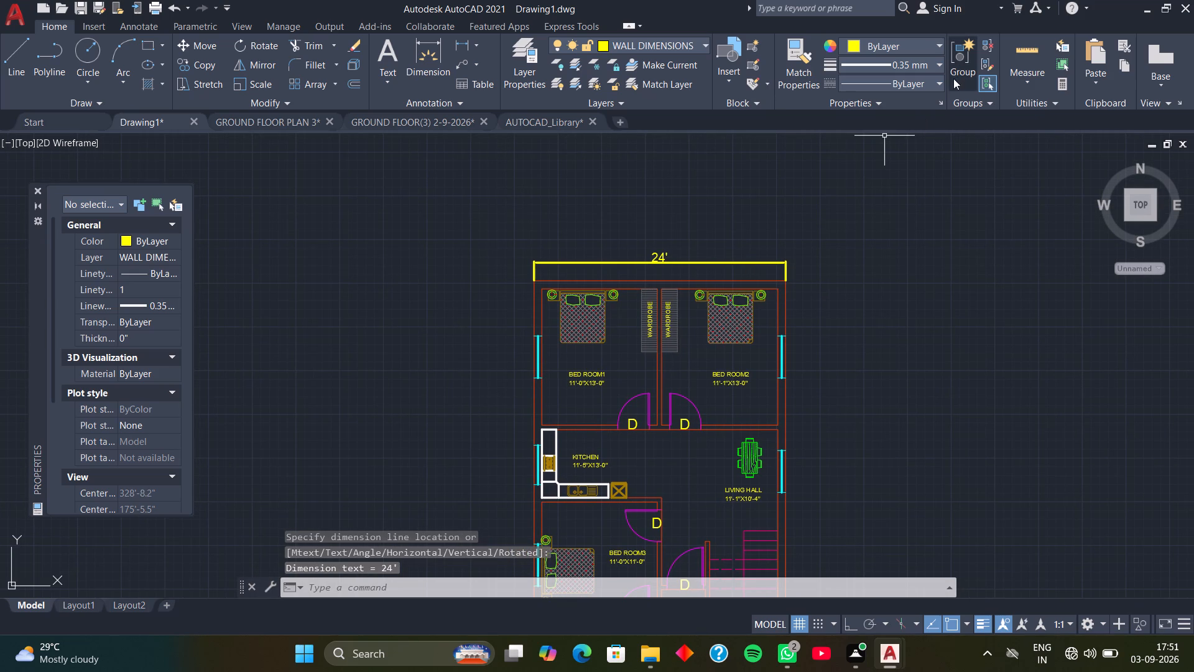
# Change the lineweight of the overall width dimension to ByLayer and deselect it.
pyautogui.click(710, 261)
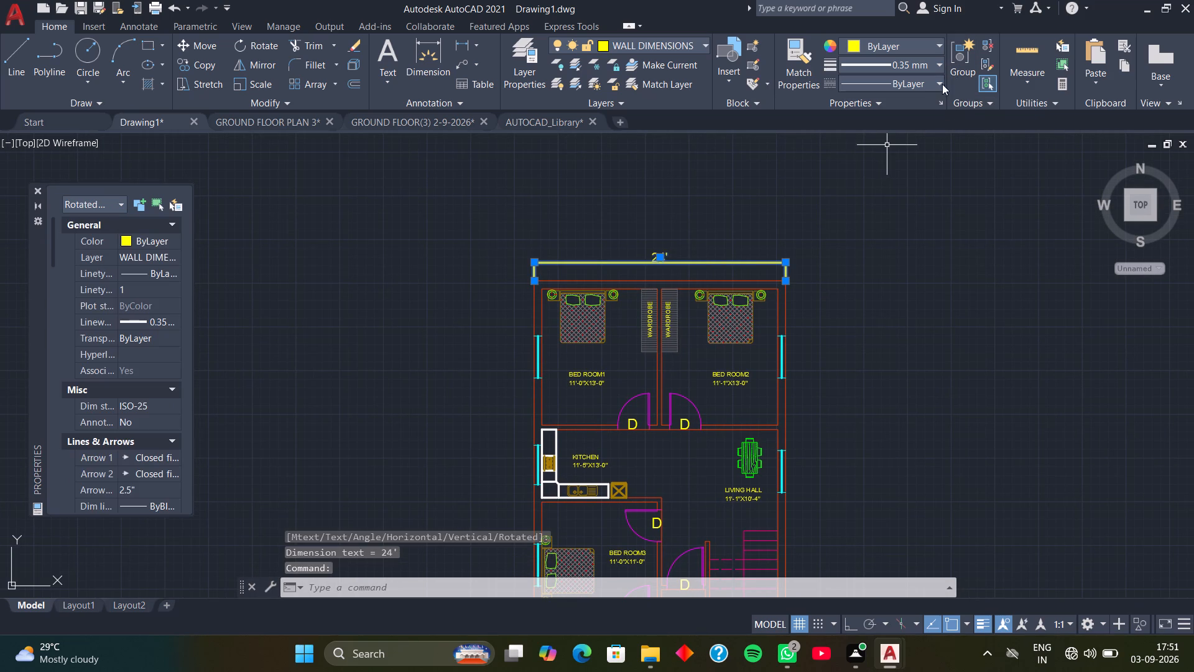
pyautogui.click(935, 60)
pyautogui.scroll(6, 932, 78)
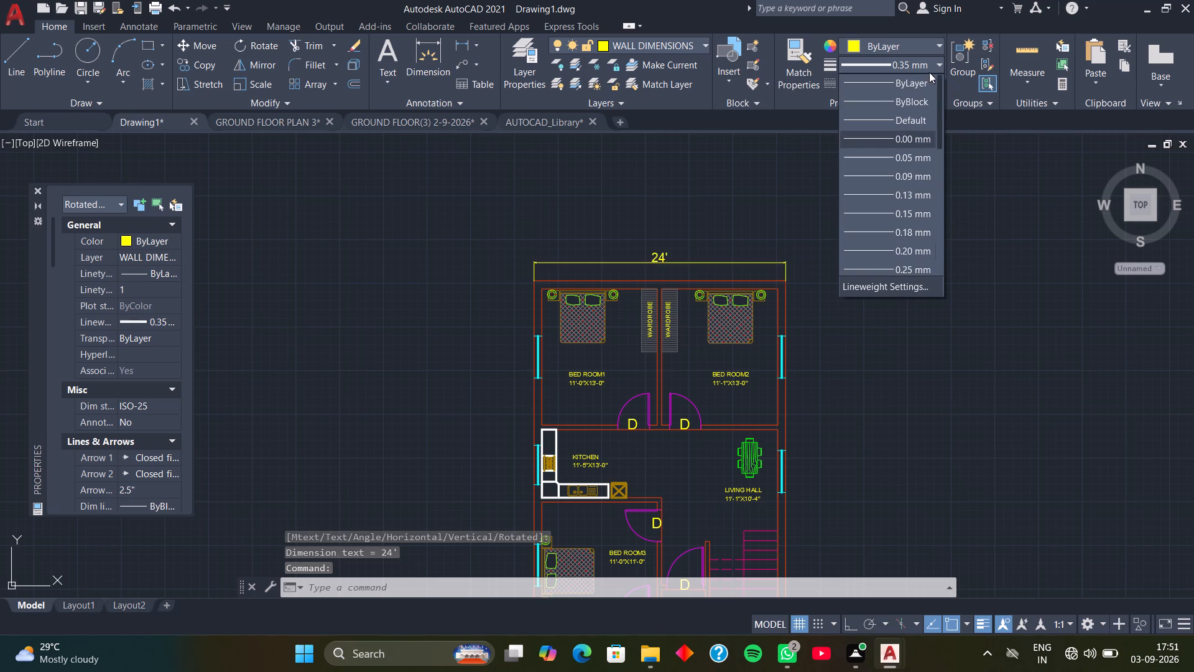
pyautogui.scroll(3, 928, 74)
pyautogui.scroll(3, 862, 102)
pyautogui.click(861, 83)
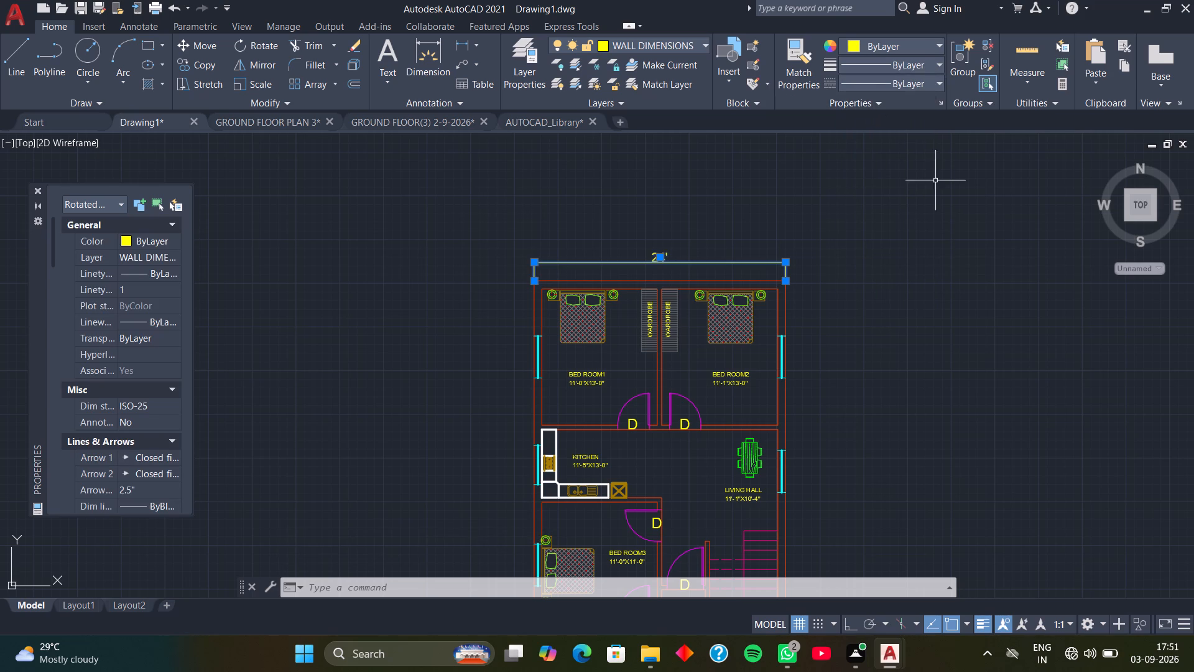
pyautogui.press('Escape')
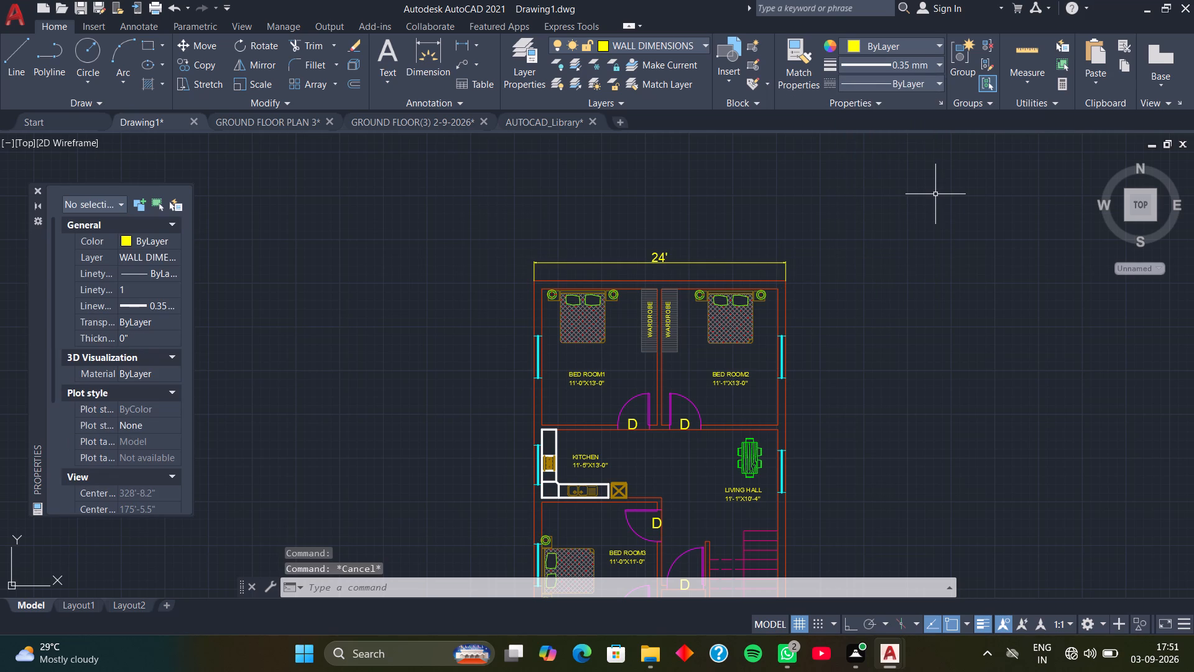
# With the current lineweight set to ByLayer, add a vertical linear dimension along the full outer wall on the kitchen side.
pyautogui.click(925, 60)
pyautogui.scroll(9, 917, 100)
pyautogui.click(914, 85)
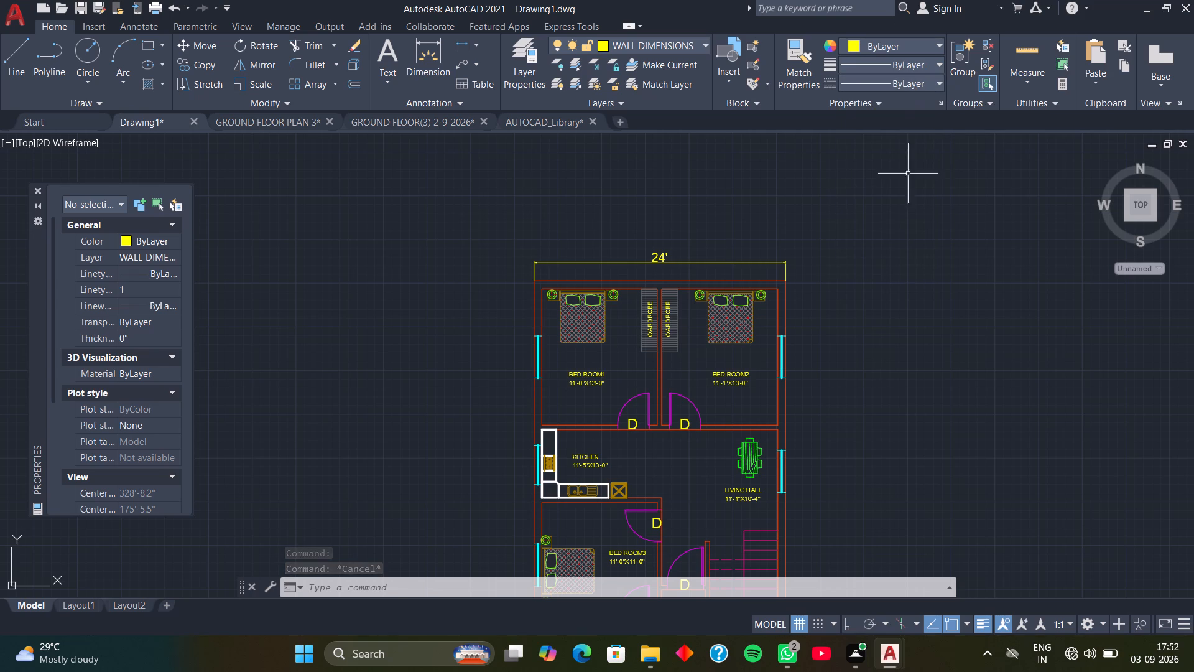
pyautogui.moveTo(882, 234); pyautogui.dragTo(947, 197, button='middle')
pyautogui.moveTo(599, 368); pyautogui.dragTo(611, 328, button='middle')
pyautogui.scroll(1, 611, 324)
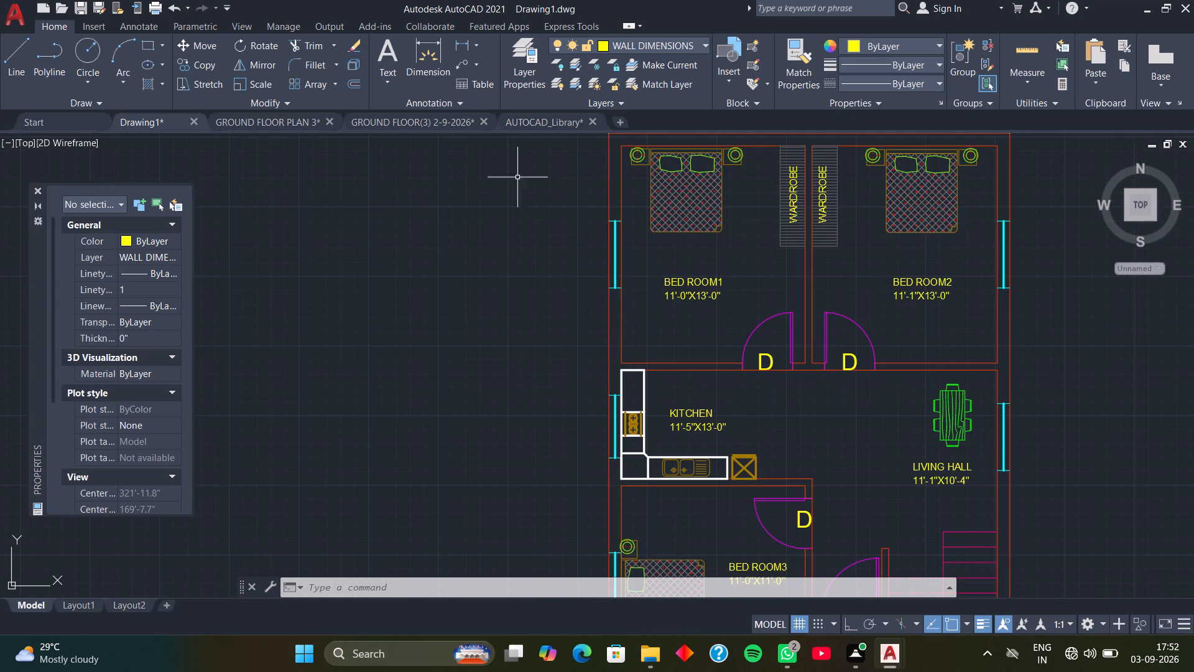
pyautogui.click(465, 45)
pyautogui.moveTo(597, 192); pyautogui.dragTo(606, 238, button='middle')
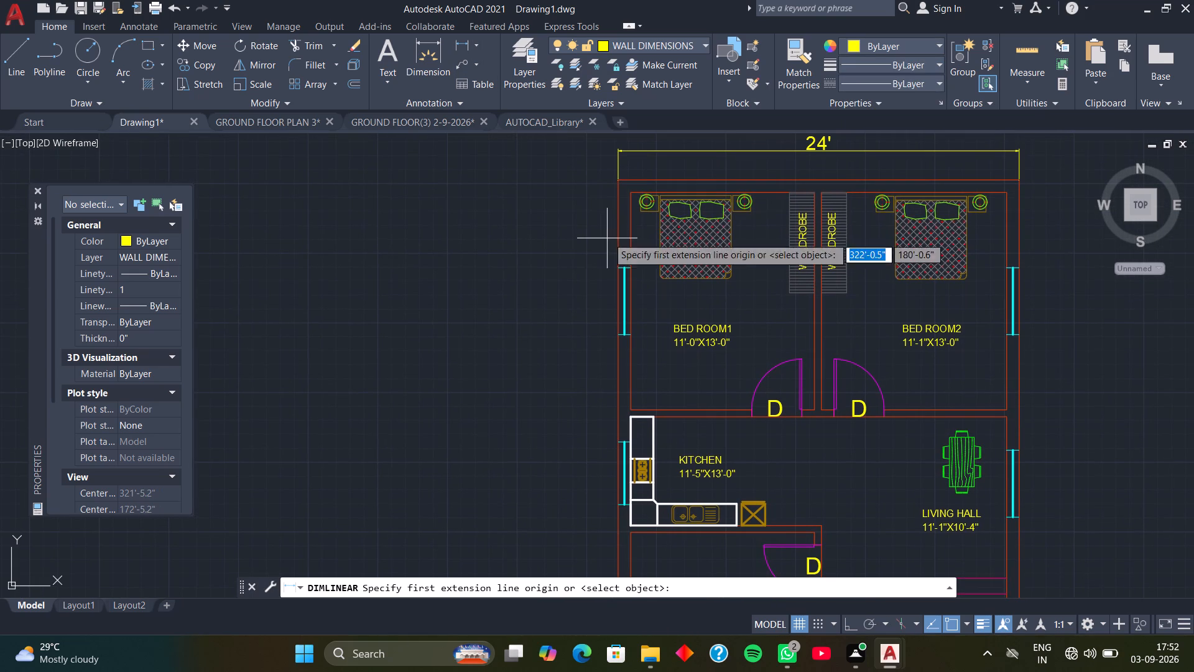
pyautogui.click(619, 183)
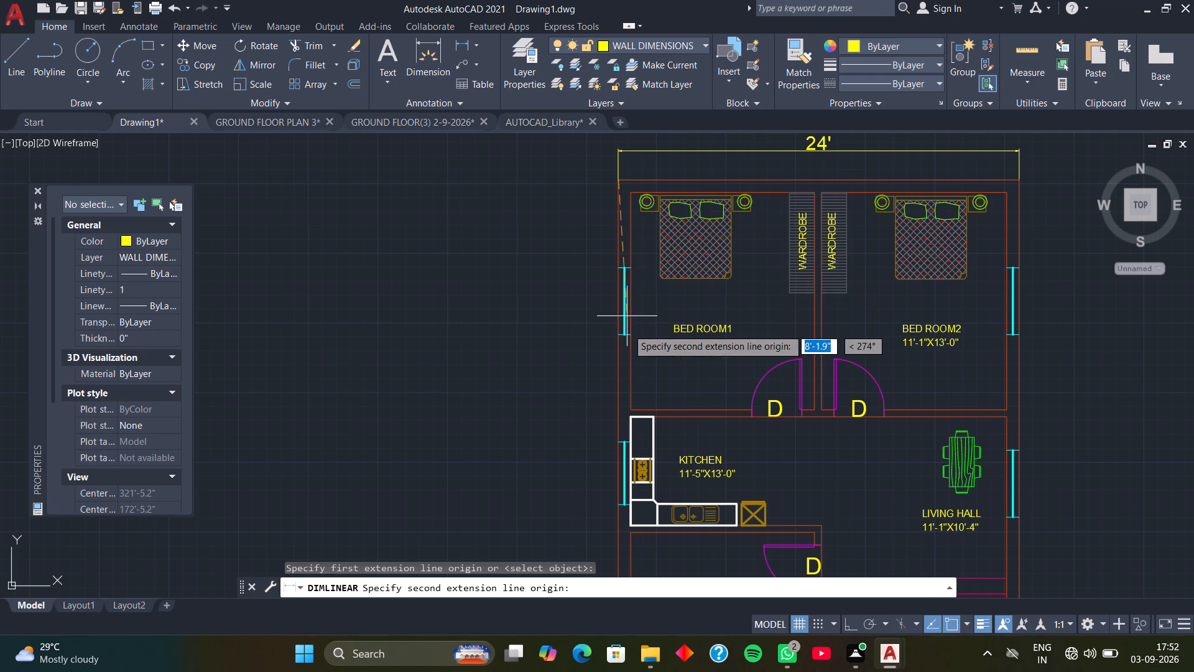
pyautogui.moveTo(627, 340); pyautogui.dragTo(596, 191, button='middle')
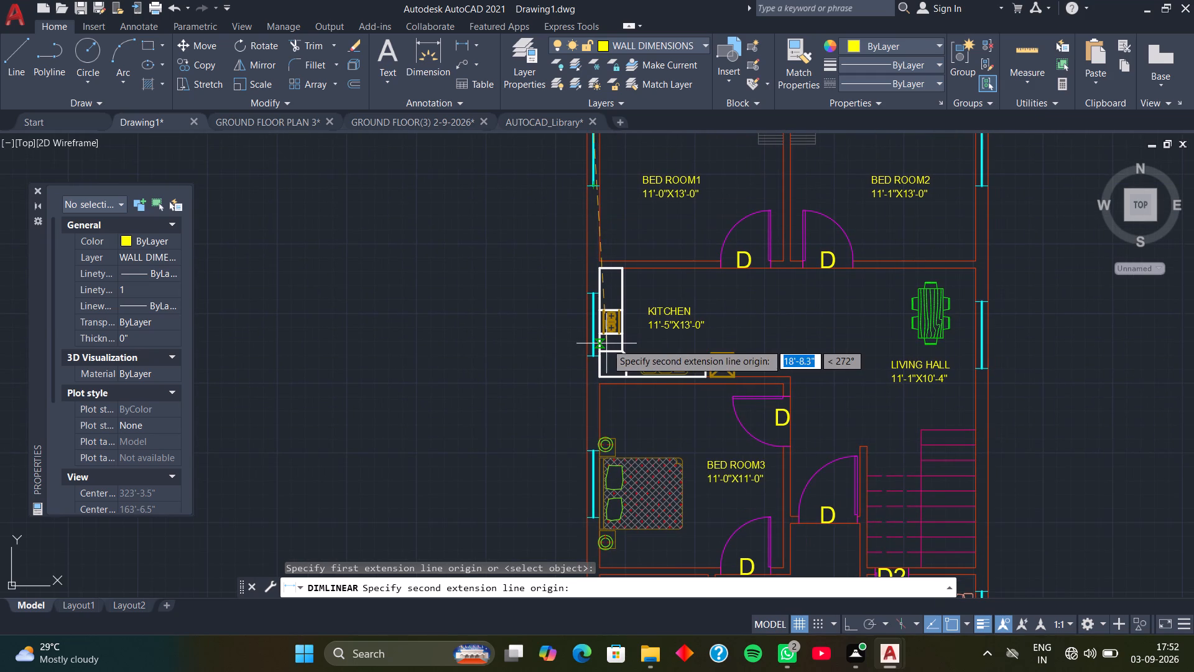
pyautogui.press('F8')
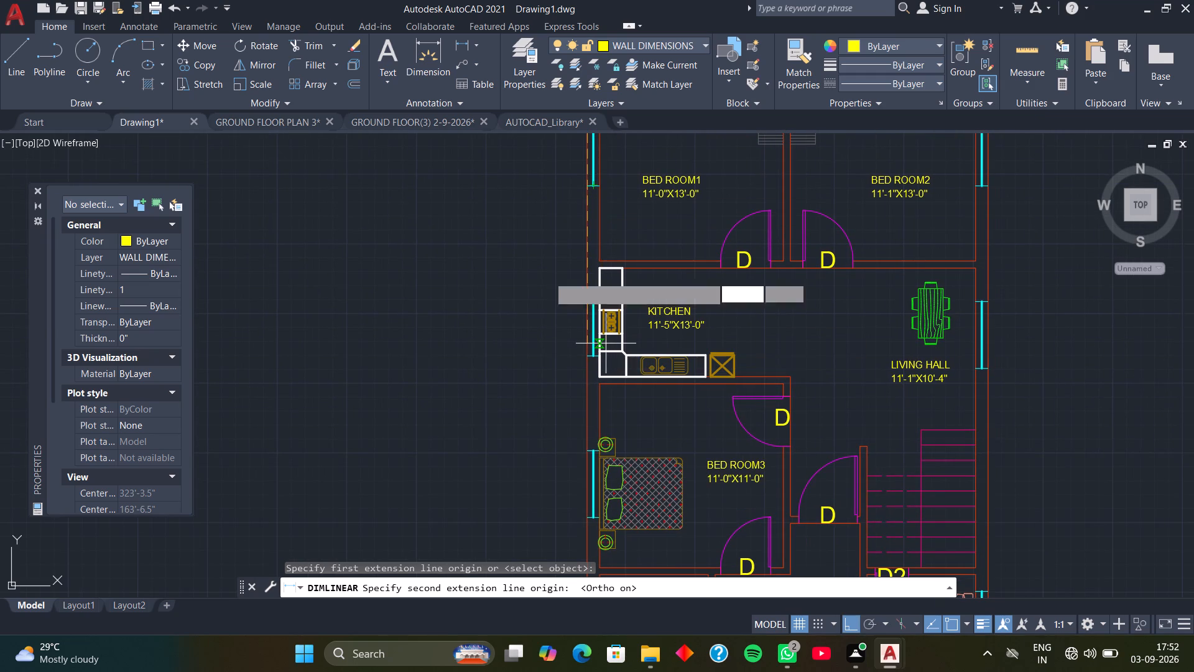
pyautogui.moveTo(586, 493); pyautogui.dragTo(532, 257, button='middle')
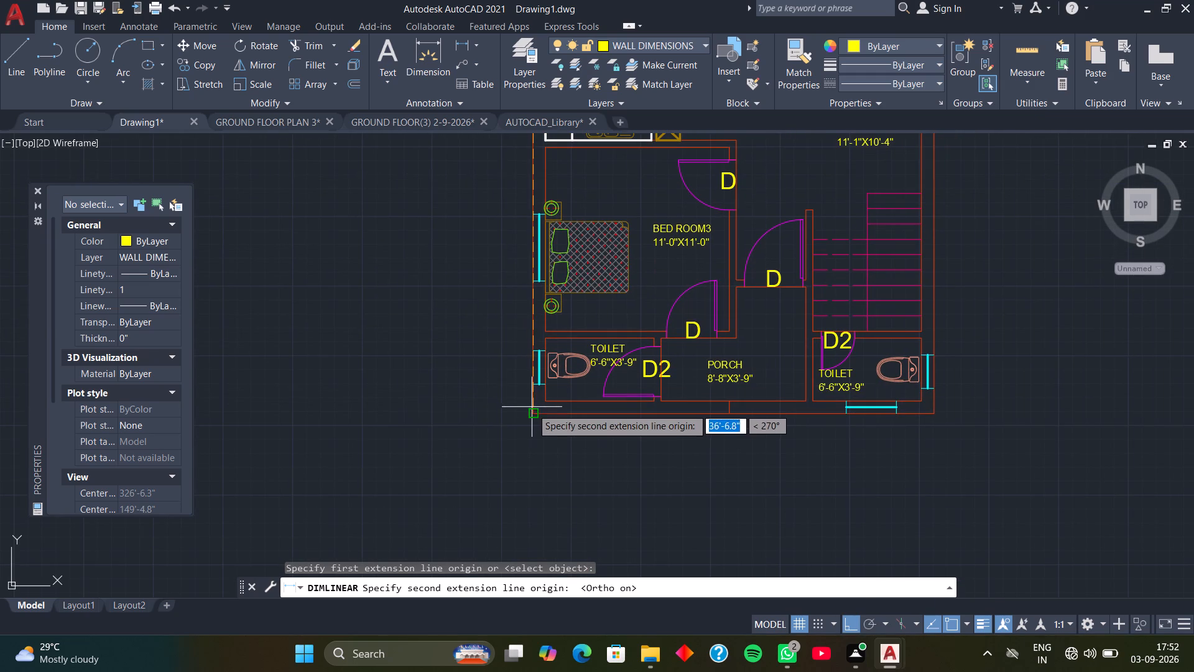
pyautogui.click(534, 417)
pyautogui.click(493, 404)
pyautogui.scroll(-2, 504, 322)
pyautogui.moveTo(499, 309); pyautogui.dragTo(494, 406, button='middle')
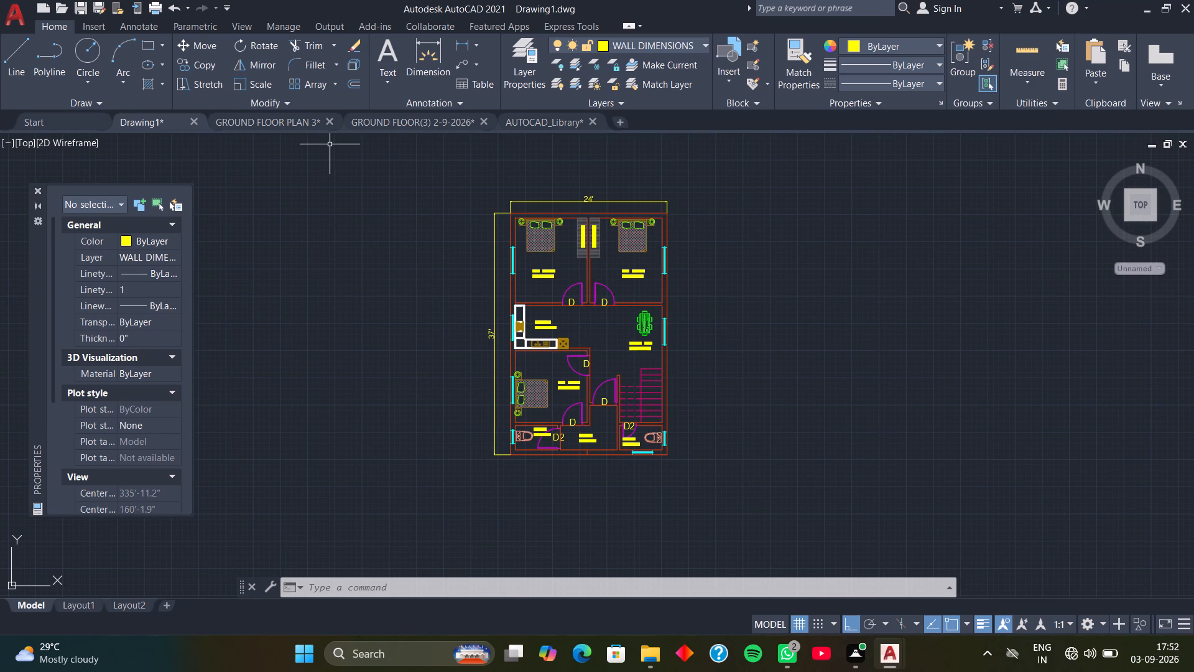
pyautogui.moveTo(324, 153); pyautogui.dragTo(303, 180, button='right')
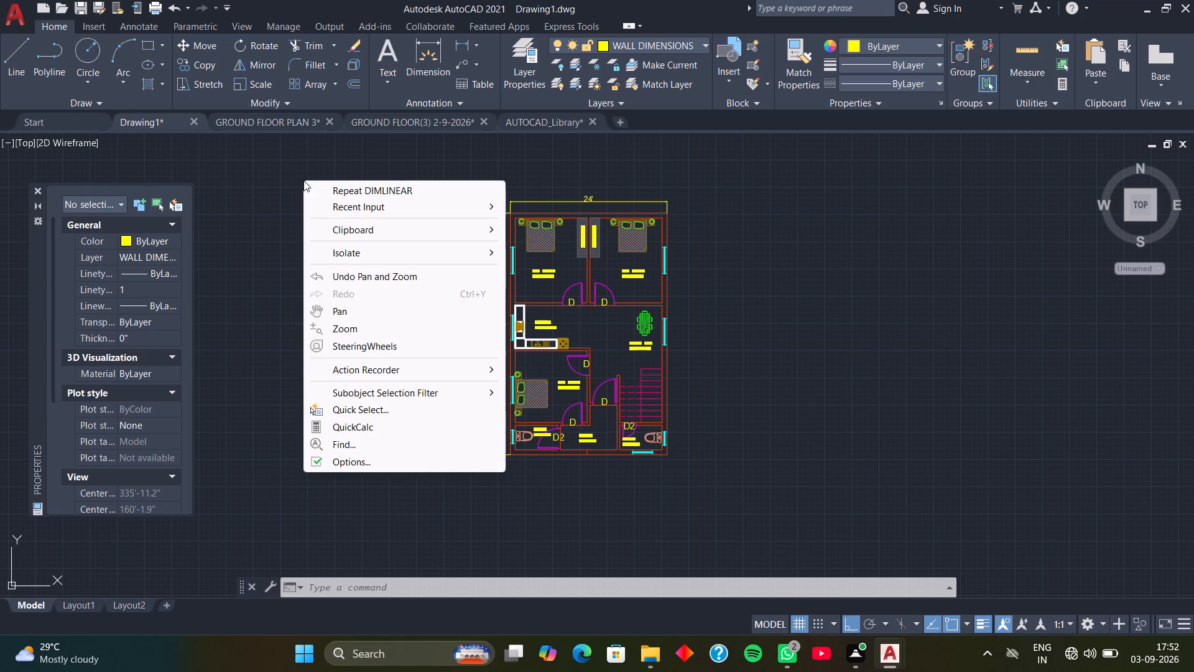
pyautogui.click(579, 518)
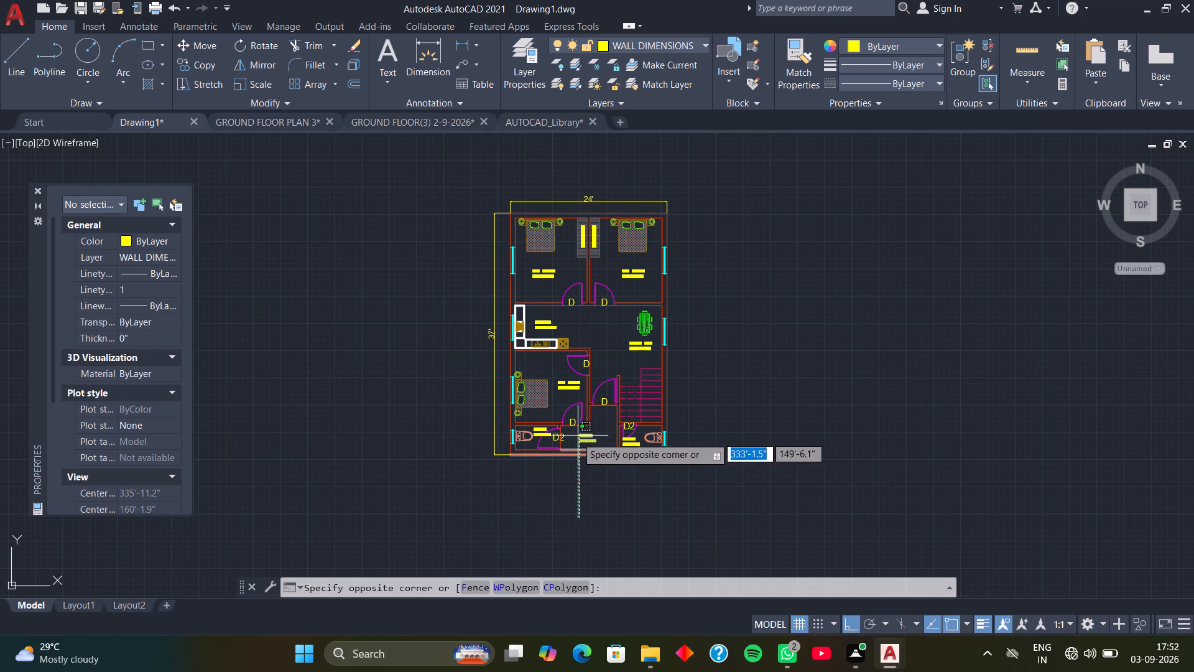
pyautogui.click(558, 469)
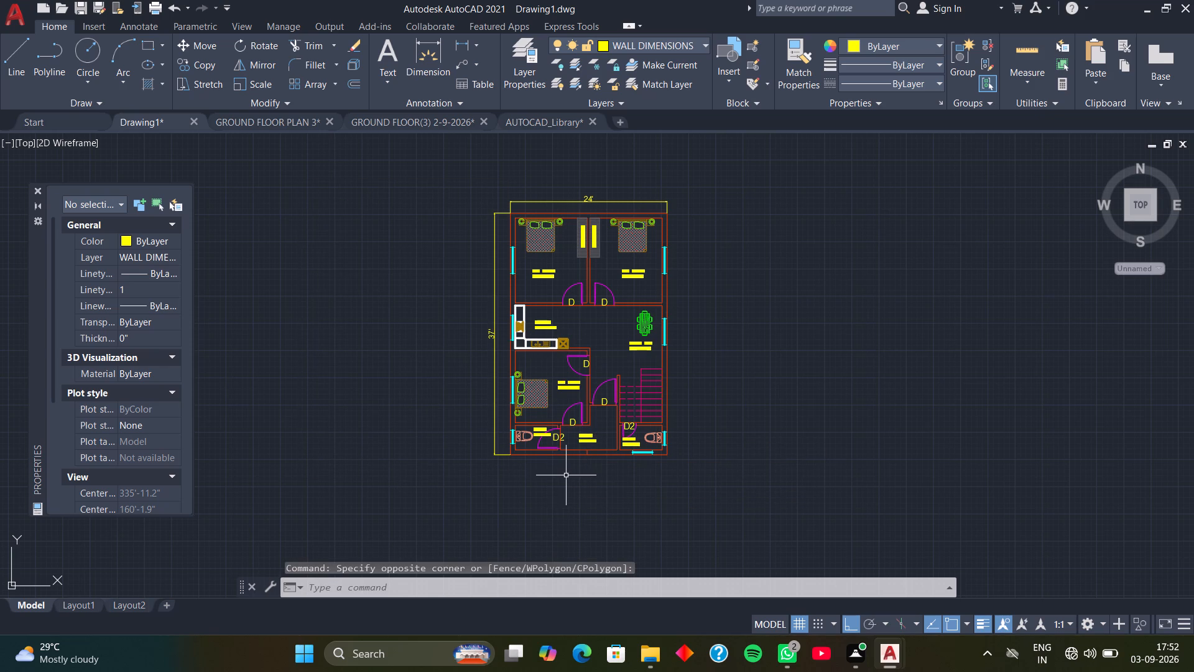
# On layer GIUONG with 0.30 mm lineweight, draw a rectangle about 4'-7" wide across the outer wall below the PORCH label.
pyautogui.scroll(1, 566, 475)
pyautogui.moveTo(577, 469); pyautogui.dragTo(535, 454, button='middle')
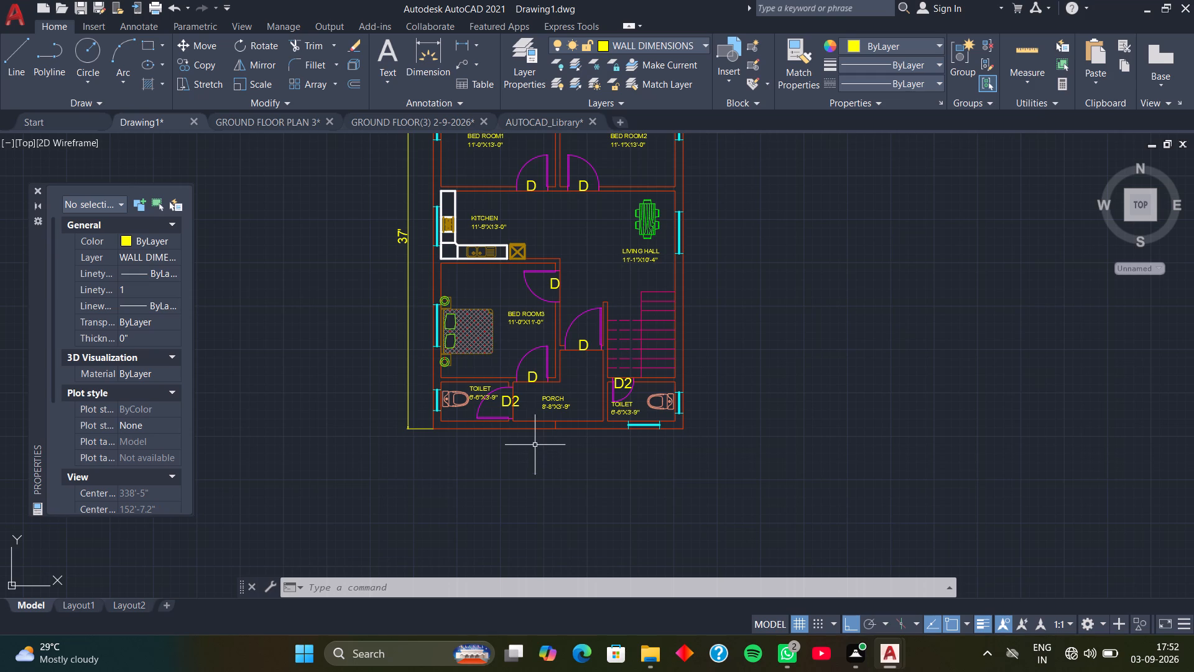
pyautogui.scroll(3, 595, 456)
pyautogui.moveTo(547, 447); pyautogui.dragTo(487, 491, button='middle')
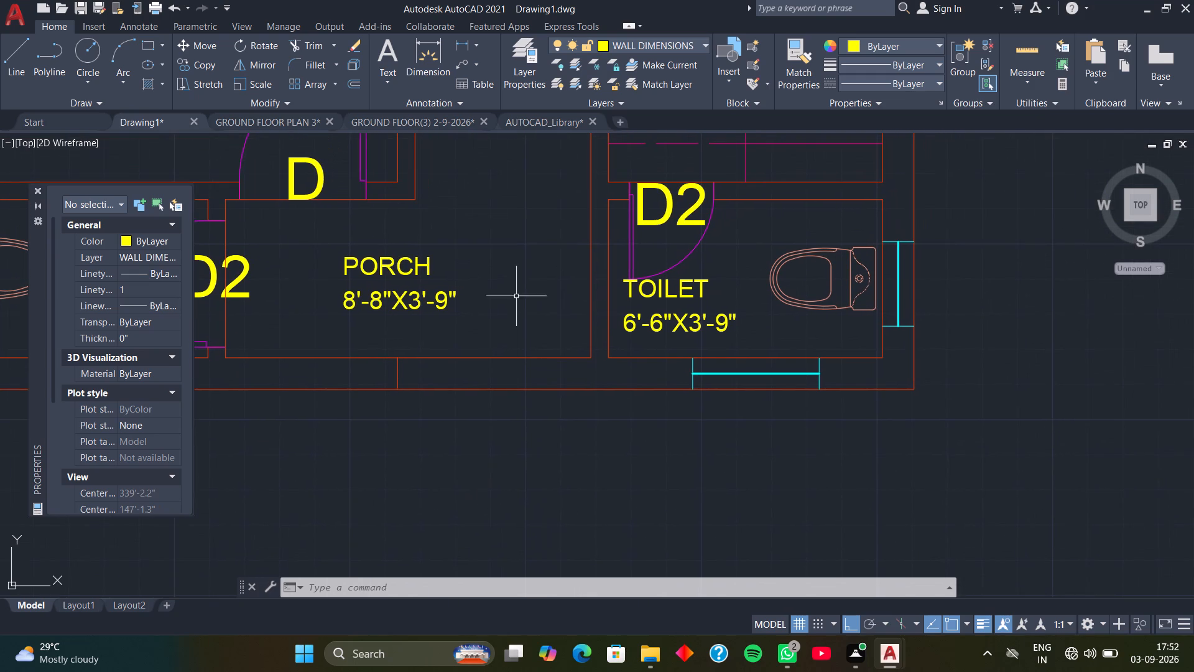
pyautogui.click(701, 44)
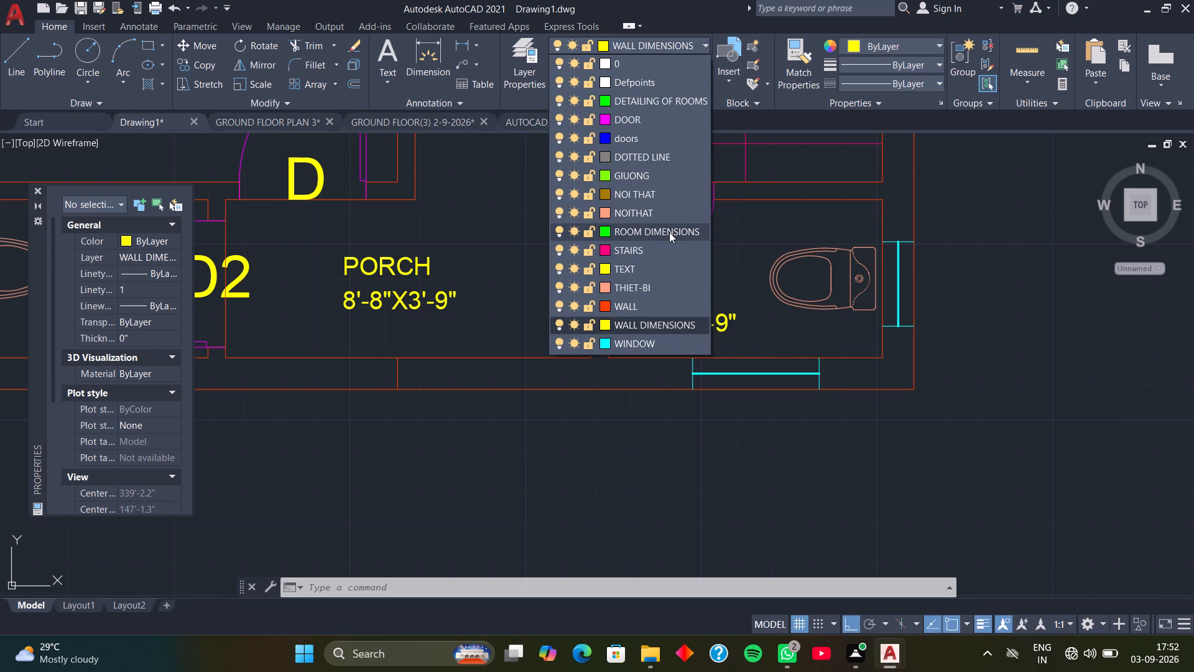
pyautogui.click(665, 180)
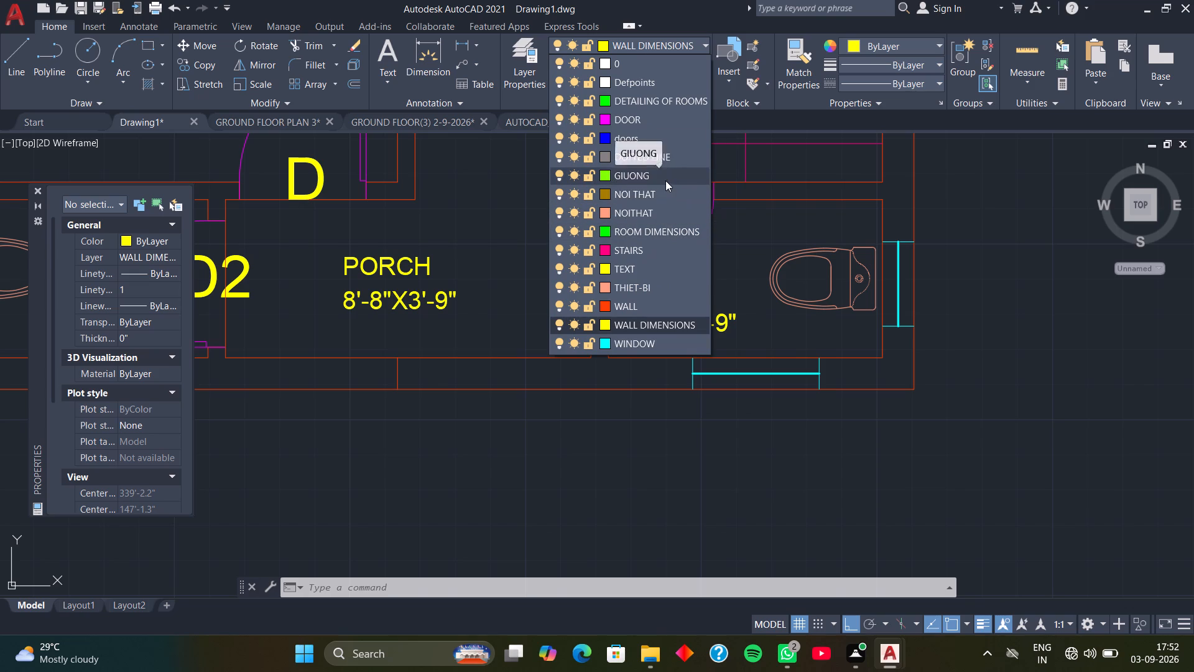
pyautogui.click(939, 60)
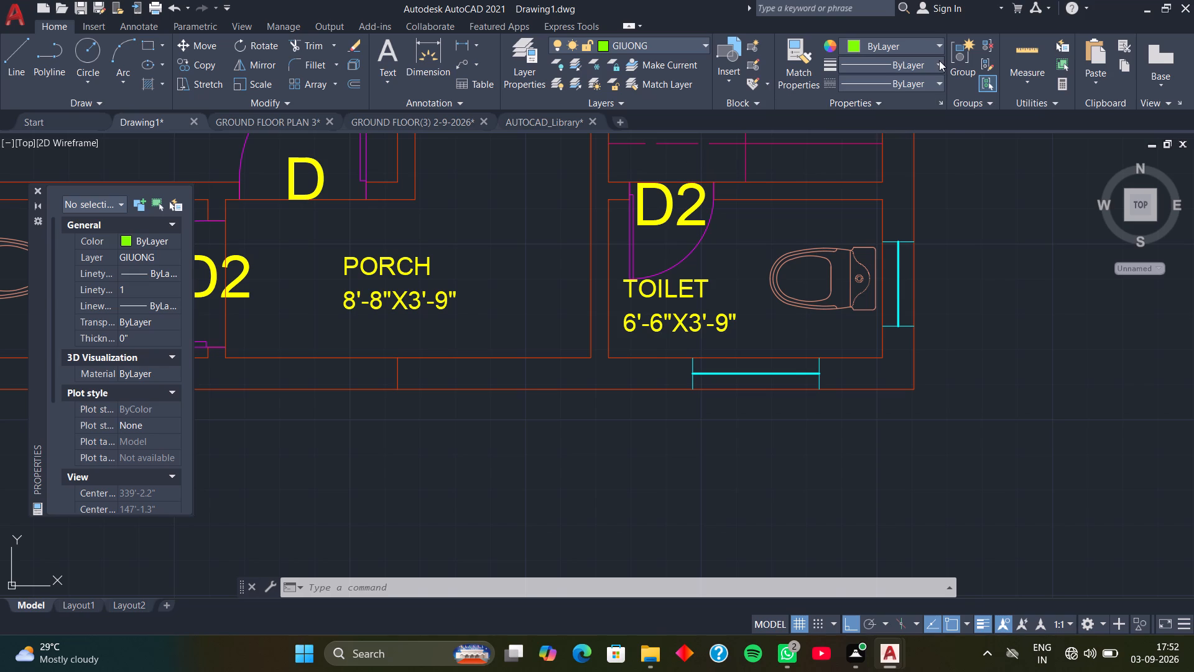
pyautogui.scroll(-2, 904, 161)
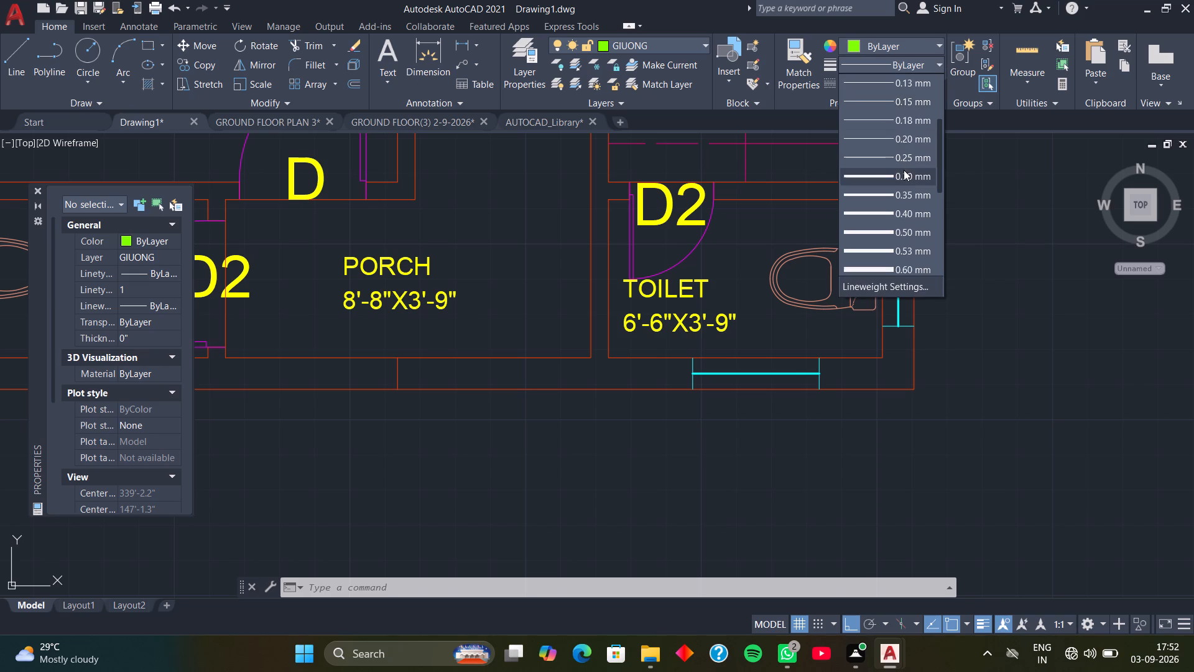
pyautogui.click(904, 175)
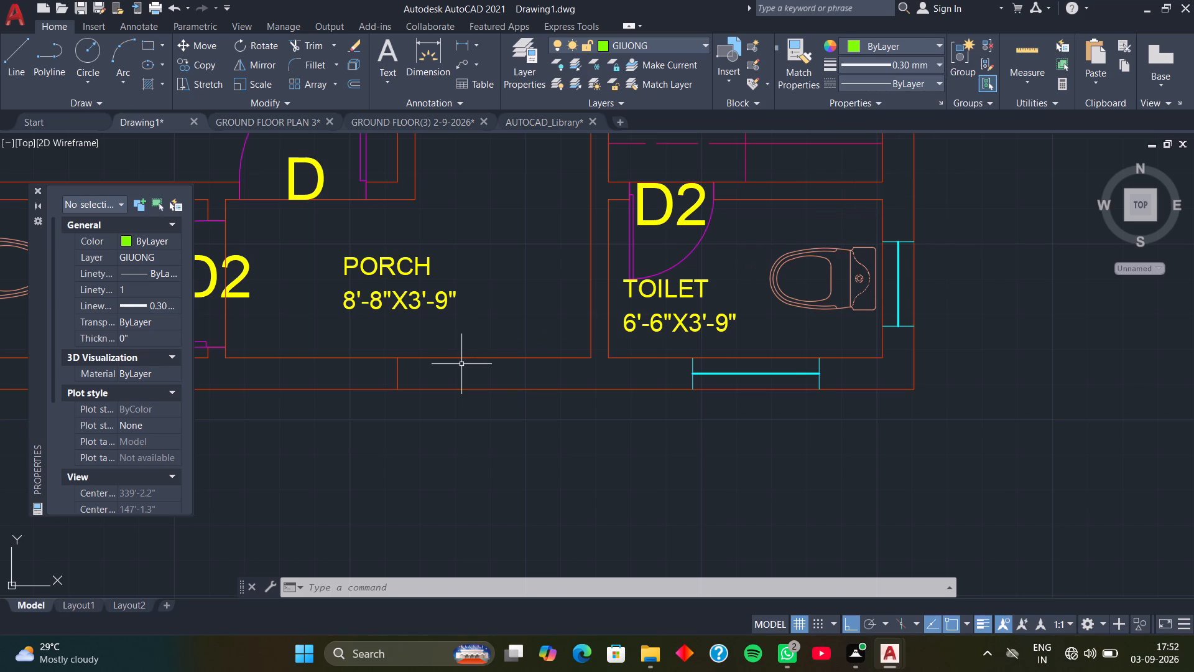
pyautogui.write('RE')
pyautogui.write('C')
pyautogui.press('space')
pyautogui.click(397, 358)
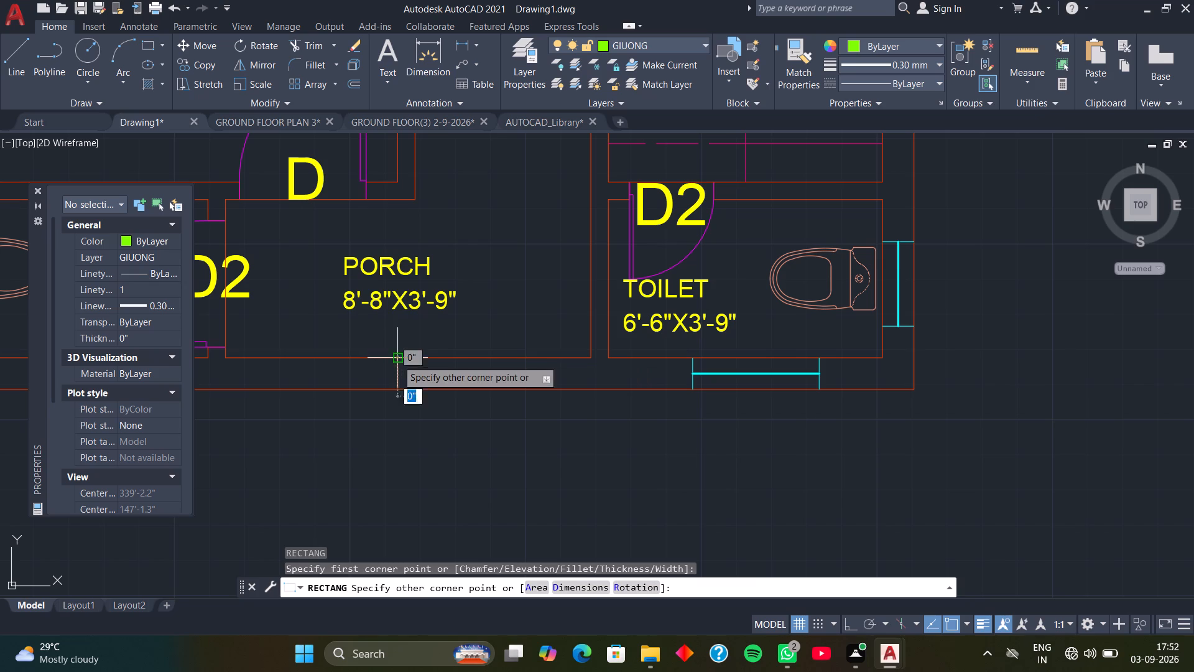
pyautogui.click(592, 388)
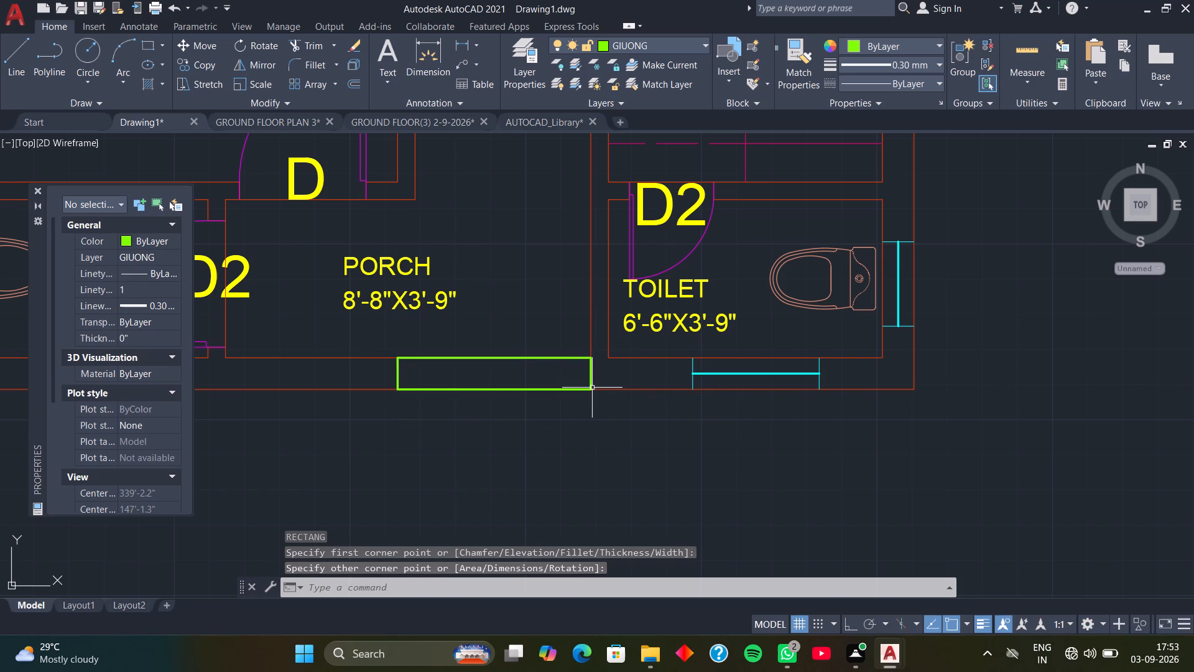
# With the current lineweight set to ByLayer and Ortho off, draw a diagonal line between opposite corners of the porch opening rectangle.
pyautogui.click(939, 65)
pyautogui.scroll(4, 905, 109)
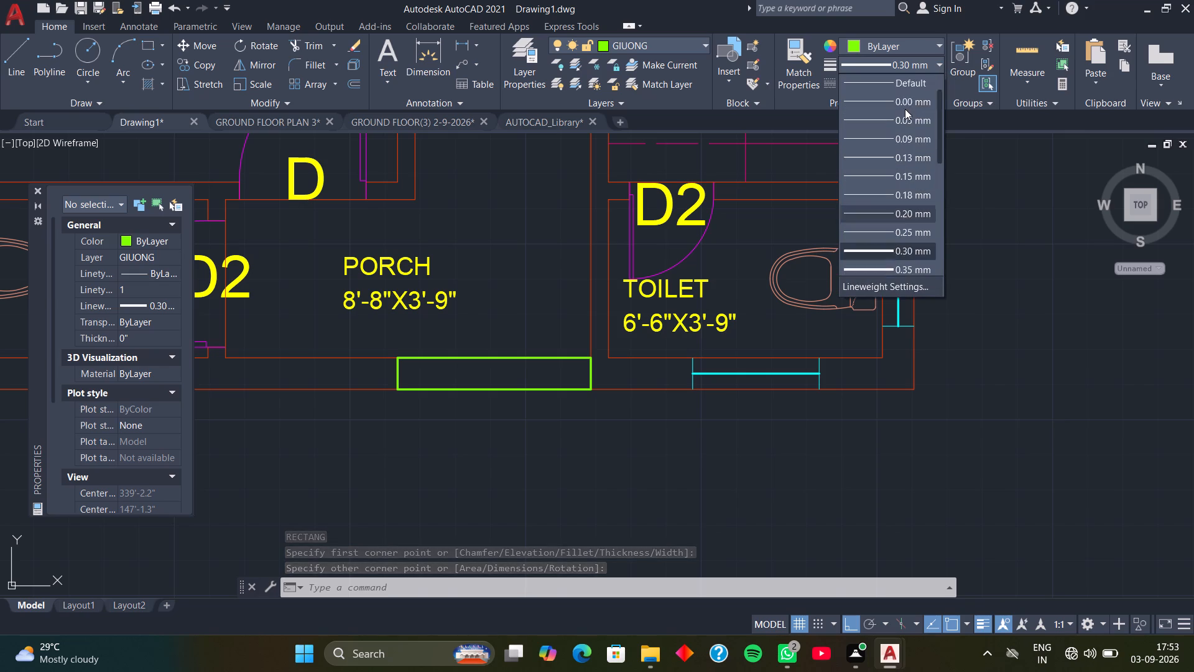
pyautogui.scroll(6, 905, 109)
pyautogui.click(899, 80)
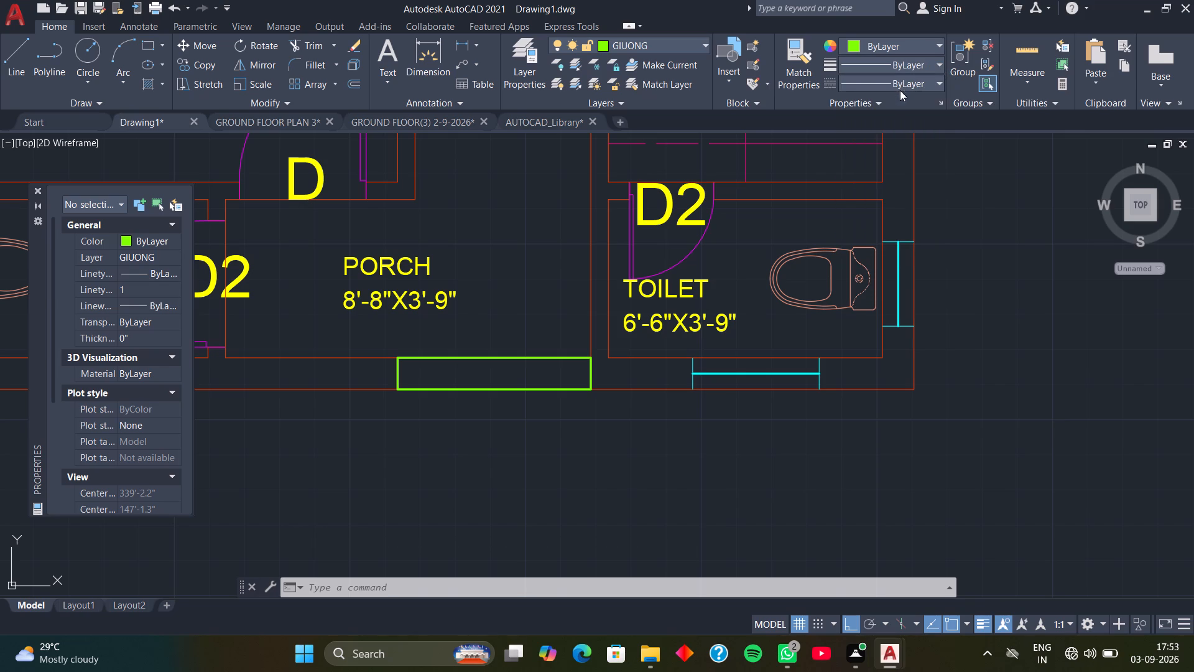
pyautogui.press('l')
pyautogui.press('space')
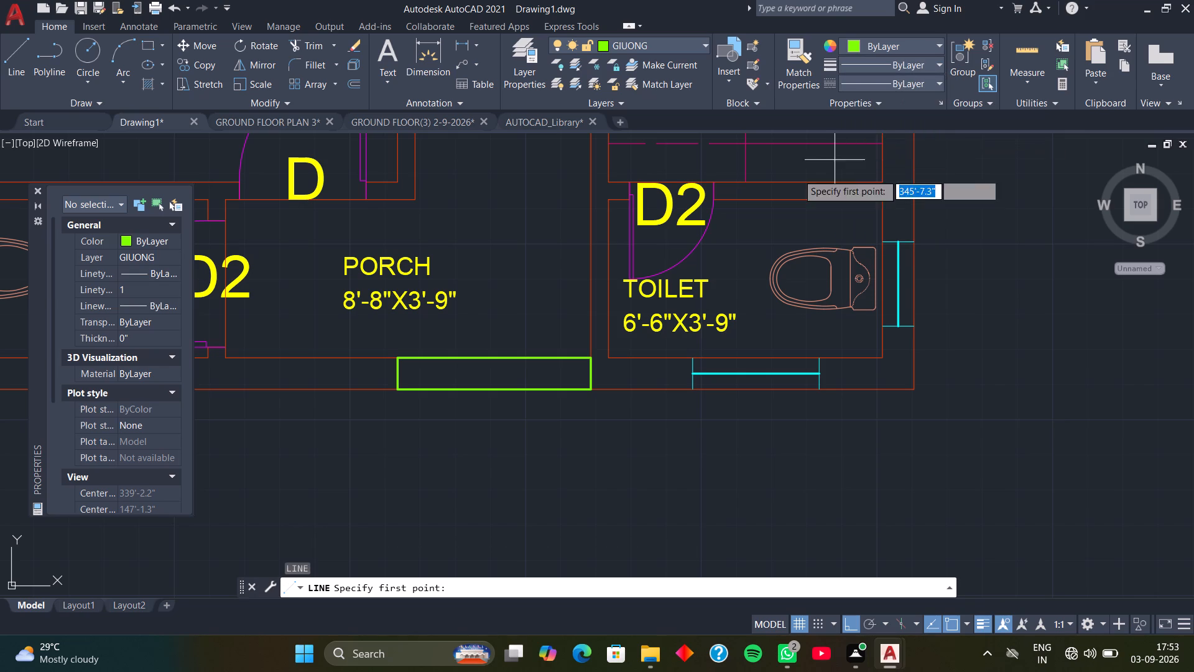
pyautogui.click(398, 388)
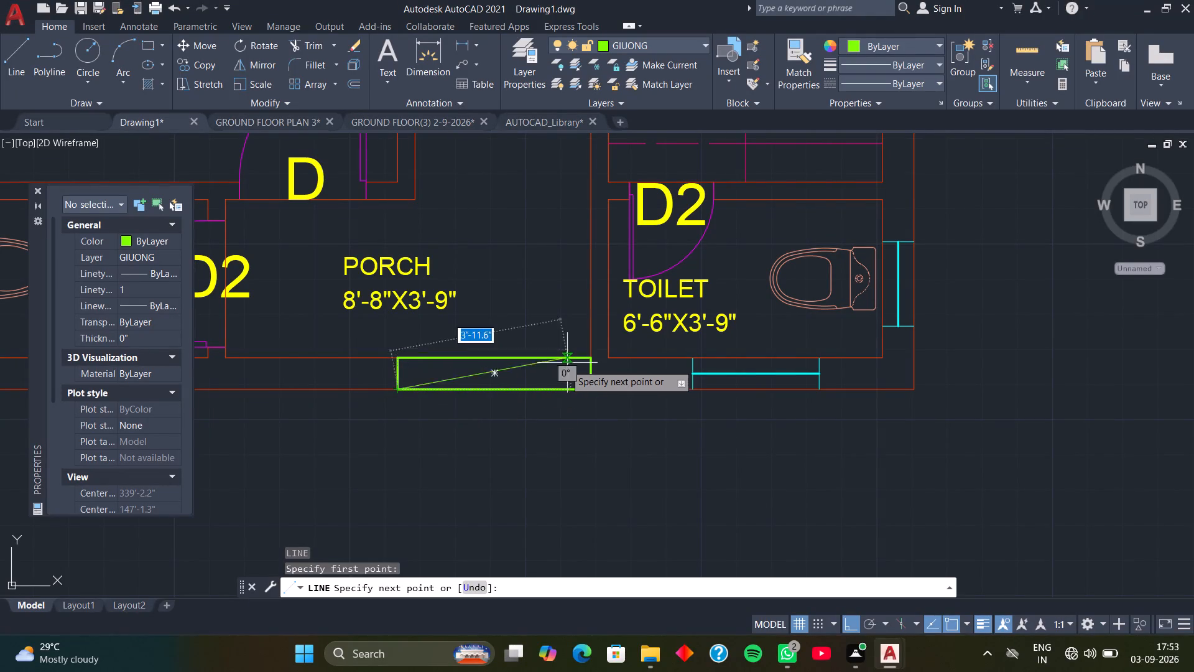
pyautogui.press('F8')
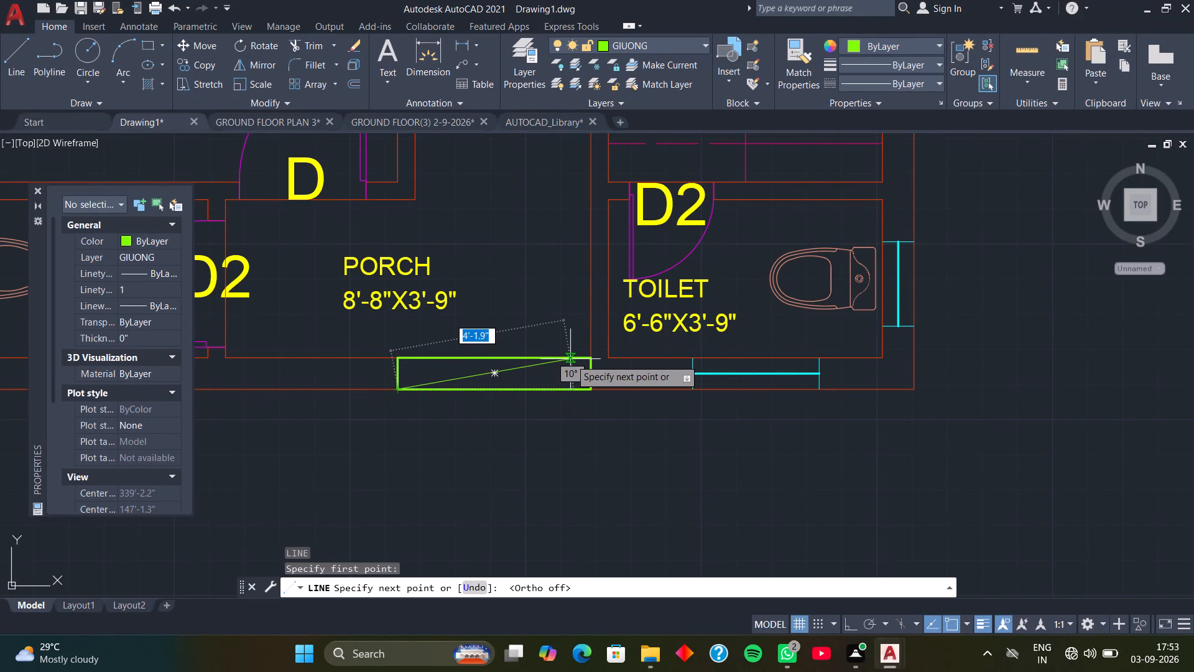
pyautogui.click(585, 360)
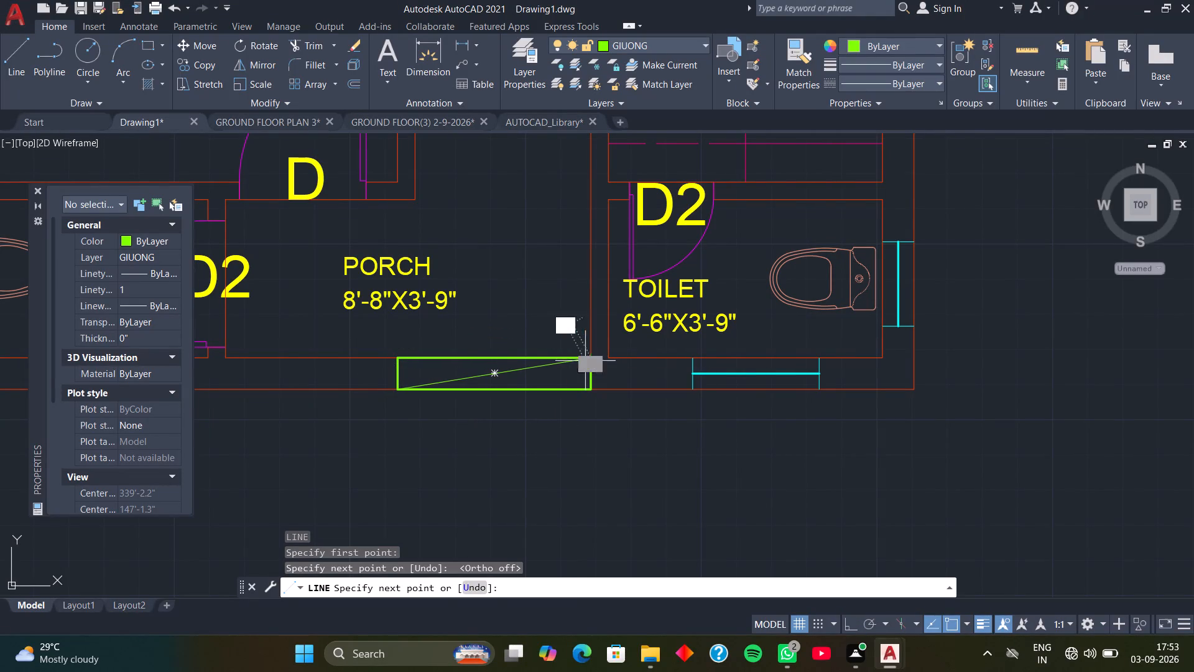
pyautogui.press('space')
# Draw the second diagonal line between the other two corners of the porch opening rectangle to complete the cross.
pyautogui.press('space')
pyautogui.scroll(3, 581, 387)
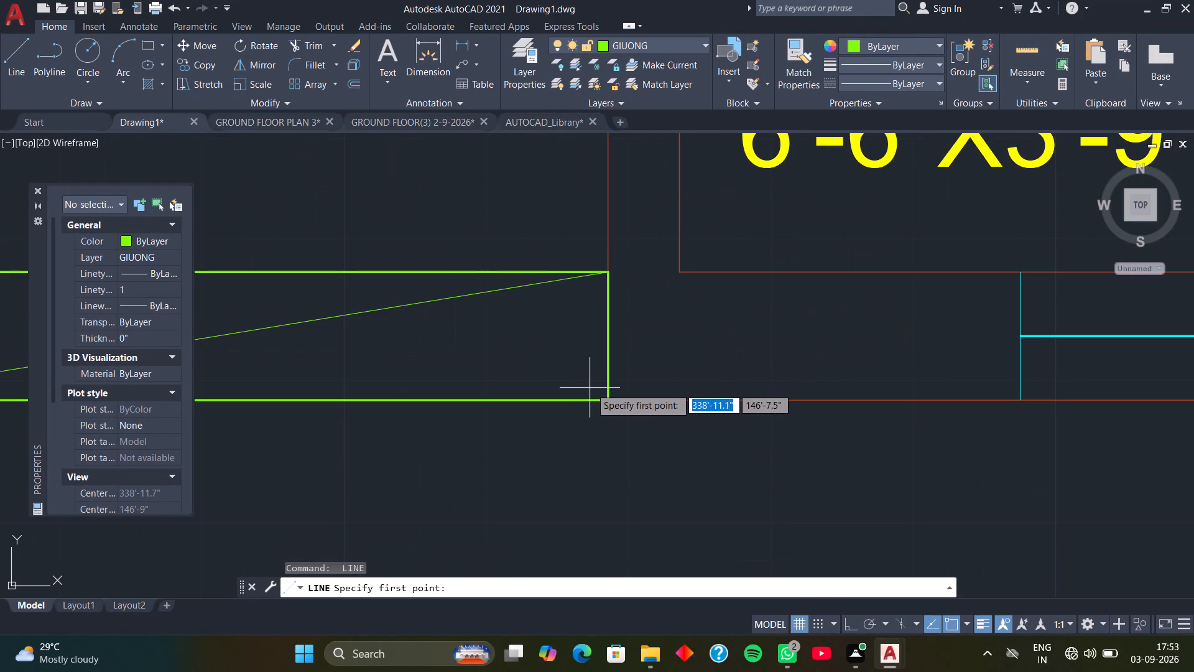
pyautogui.click(602, 399)
pyautogui.moveTo(385, 326); pyautogui.dragTo(548, 373, button='middle')
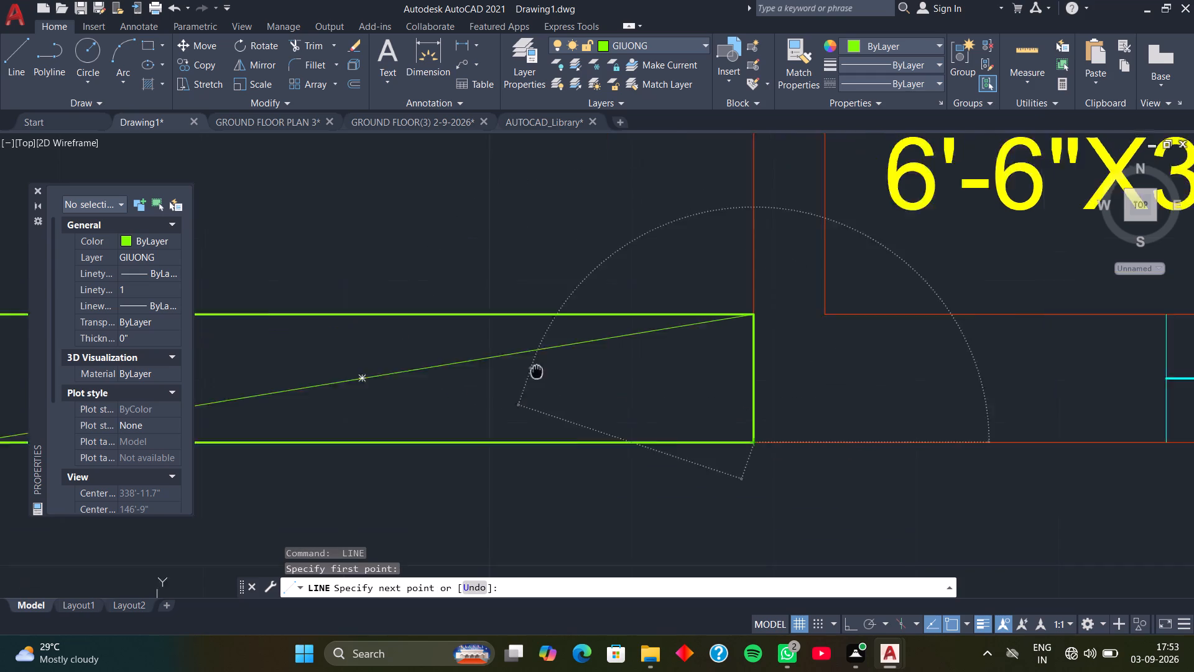
pyautogui.moveTo(548, 373); pyautogui.dragTo(998, 395, button='middle')
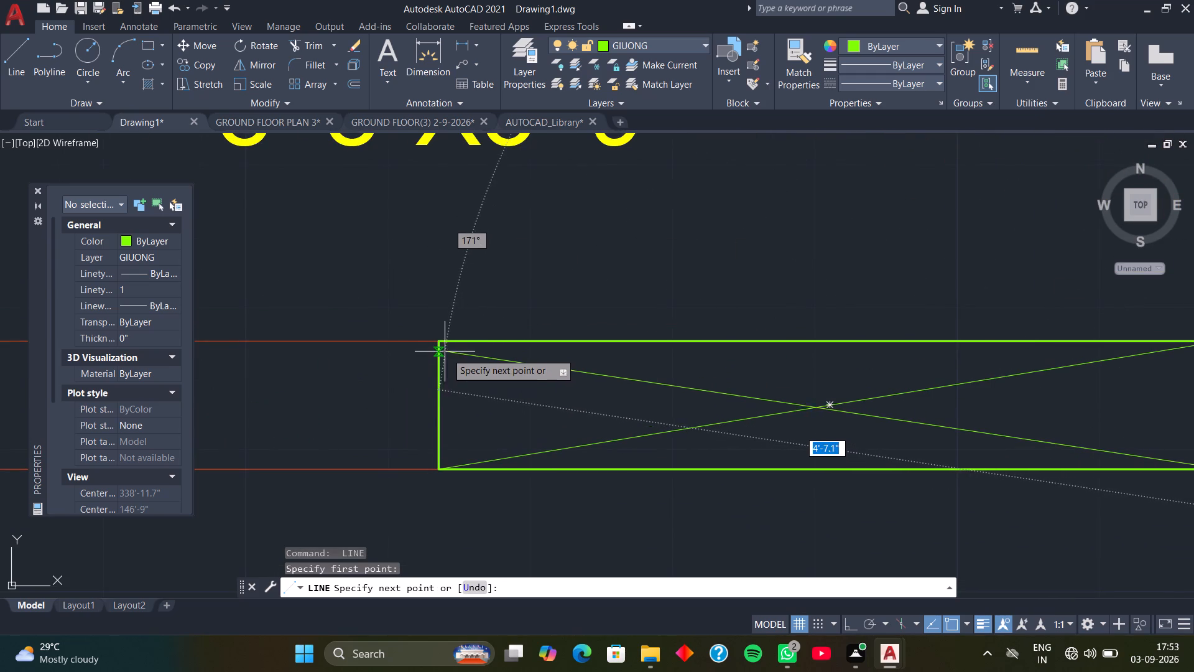
pyautogui.click(438, 343)
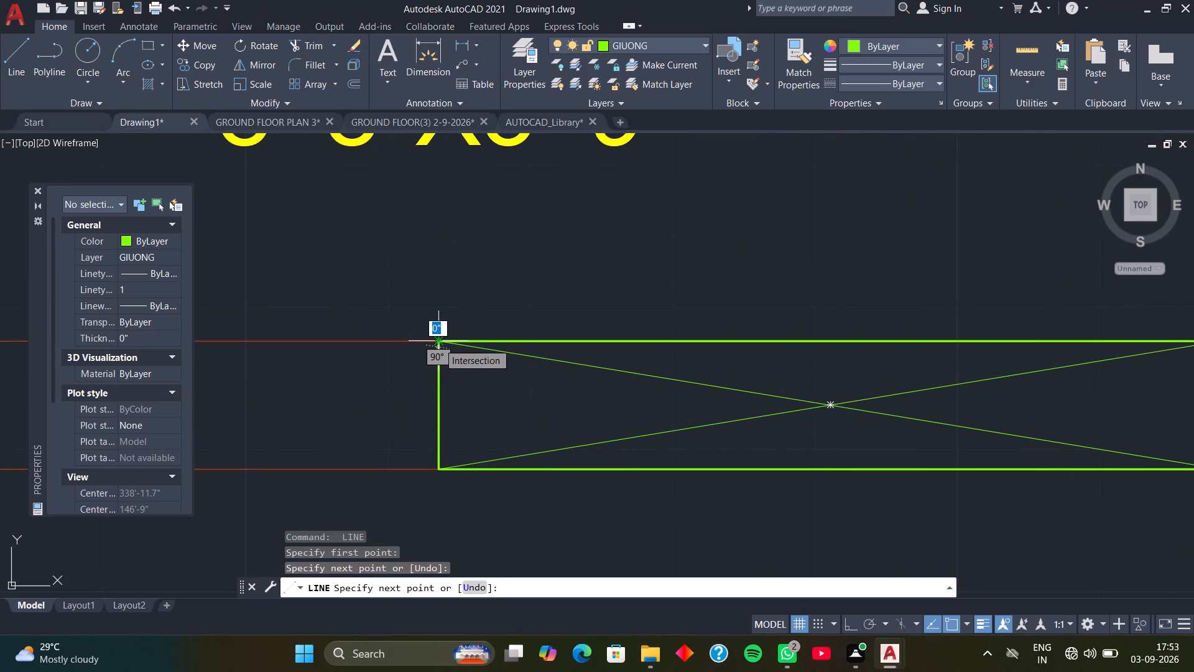
pyautogui.press('space')
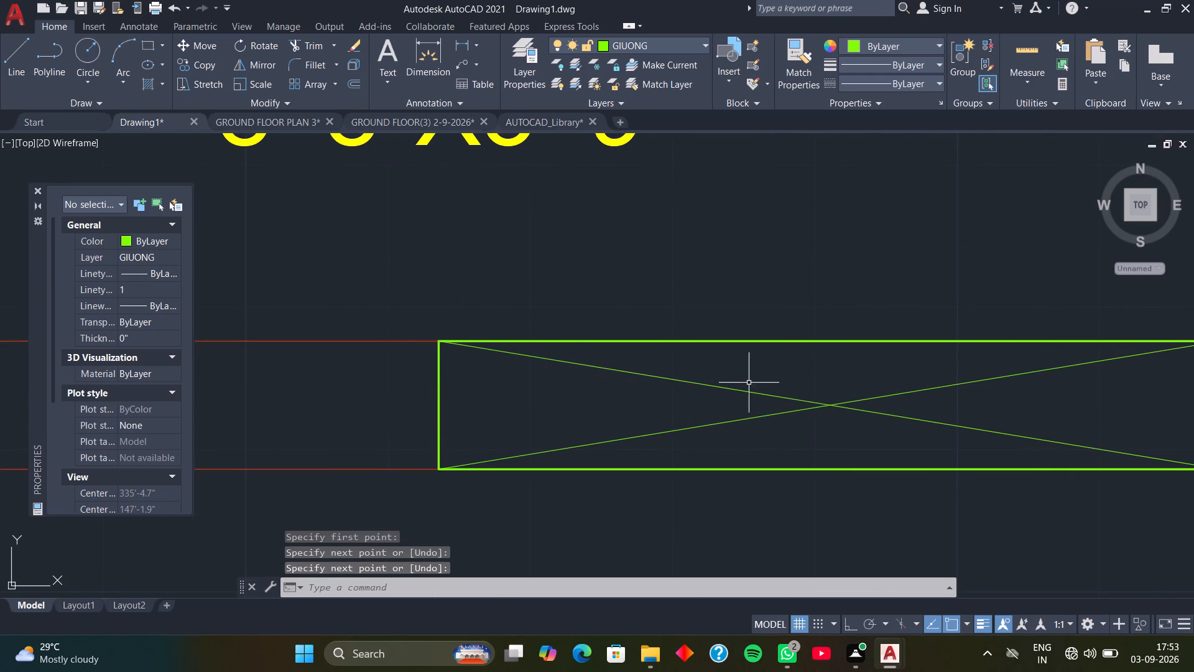
# Set the lineweight of both diagonal lines in the porch opening to 0.30 mm and deselect them.
pyautogui.scroll(-2, 751, 383)
pyautogui.click(784, 381)
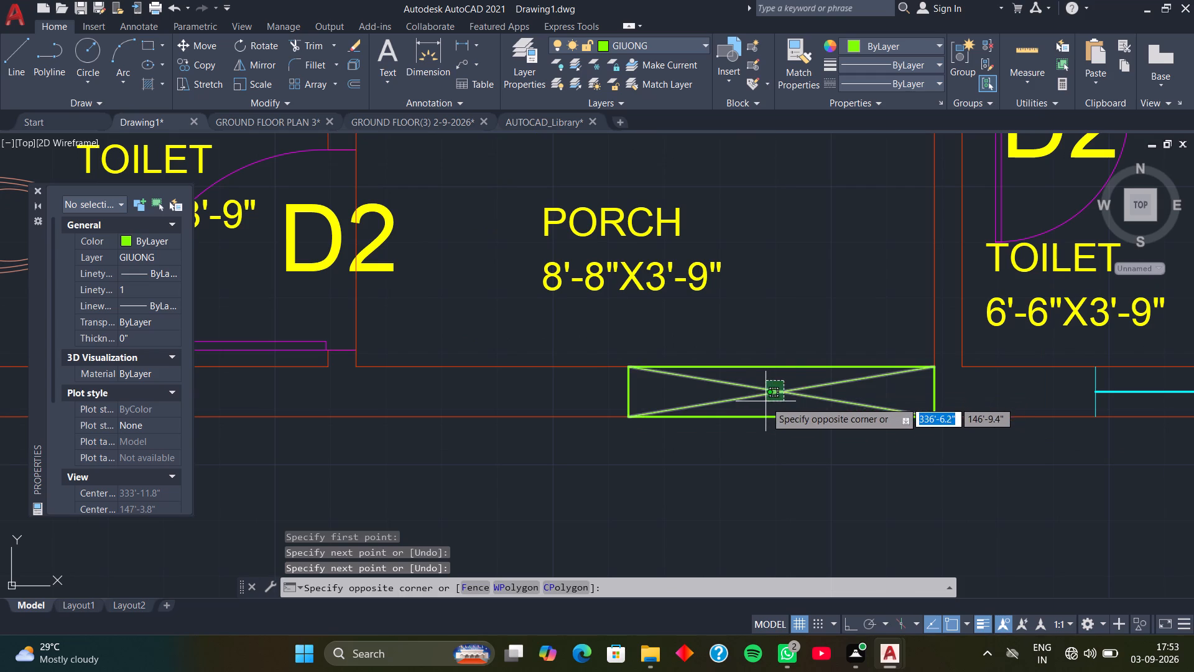
pyautogui.click(766, 401)
pyautogui.click(933, 63)
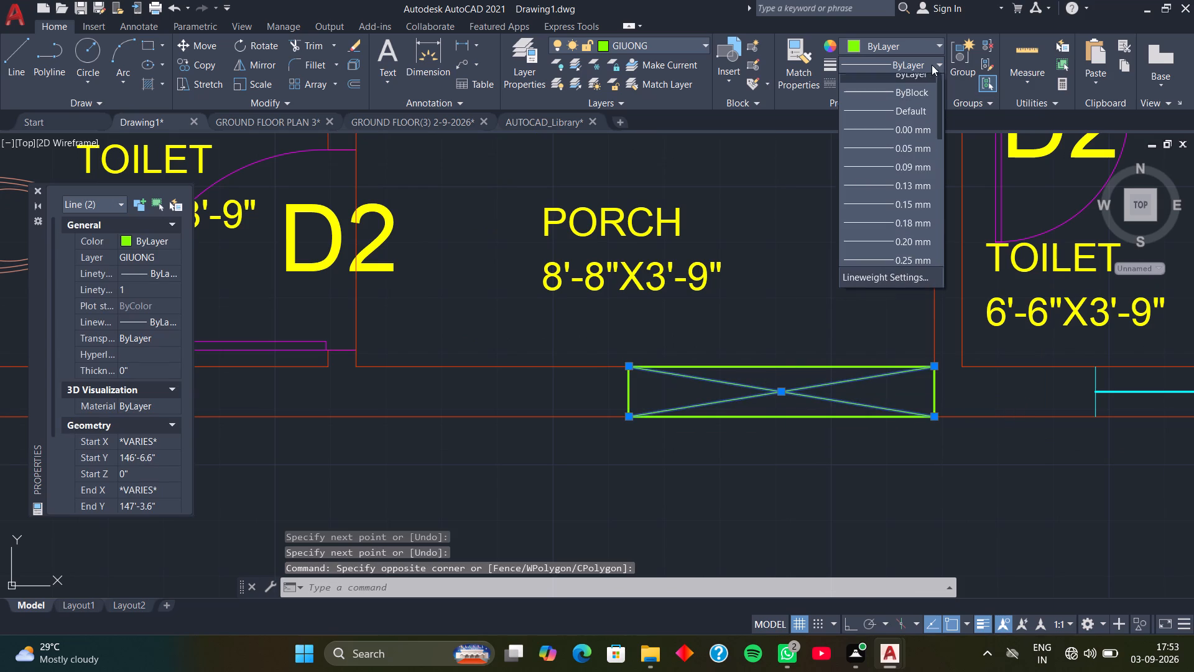
pyautogui.scroll(-2, 895, 233)
pyautogui.click(895, 182)
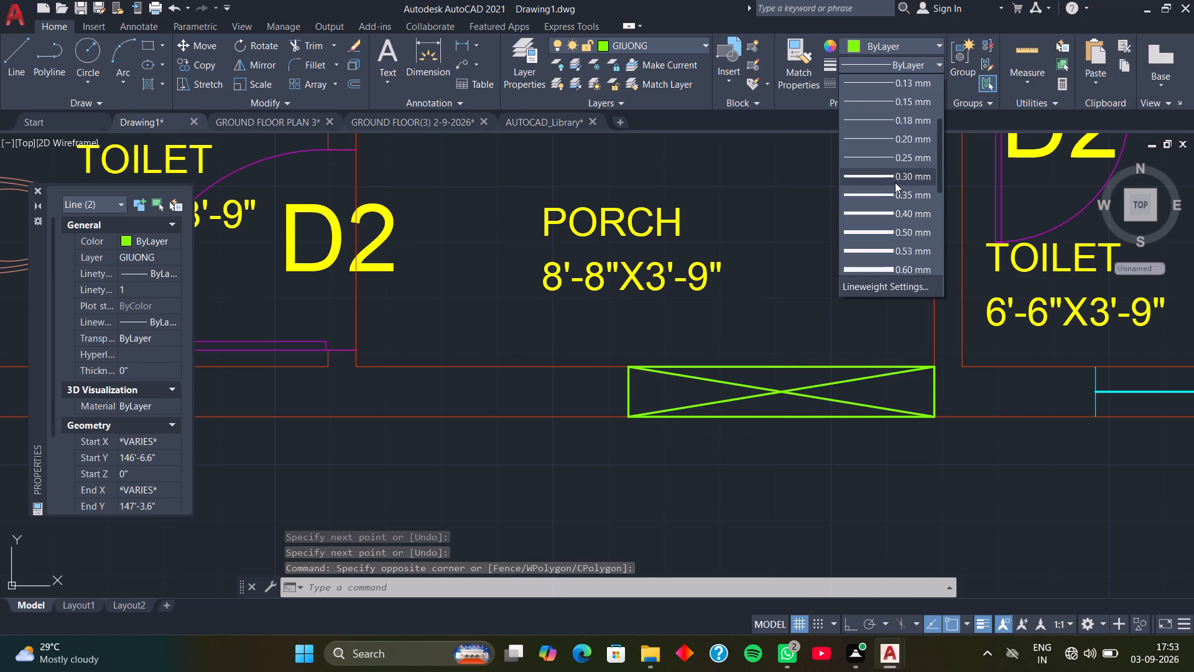
pyautogui.press('Escape')
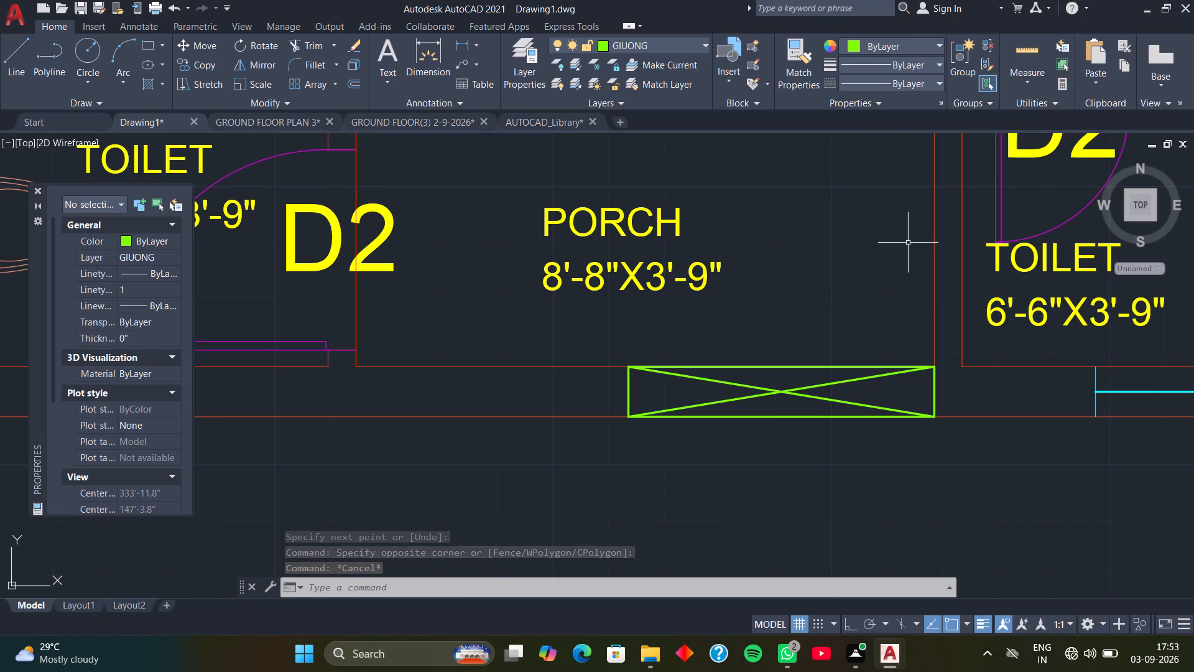
# Copy the GROUND FLOOR PLAN title from the GROUND FLOOR PLAN 3 drawing and paste it into Drawing1, below the porch wall.
pyautogui.scroll(-2, 913, 287)
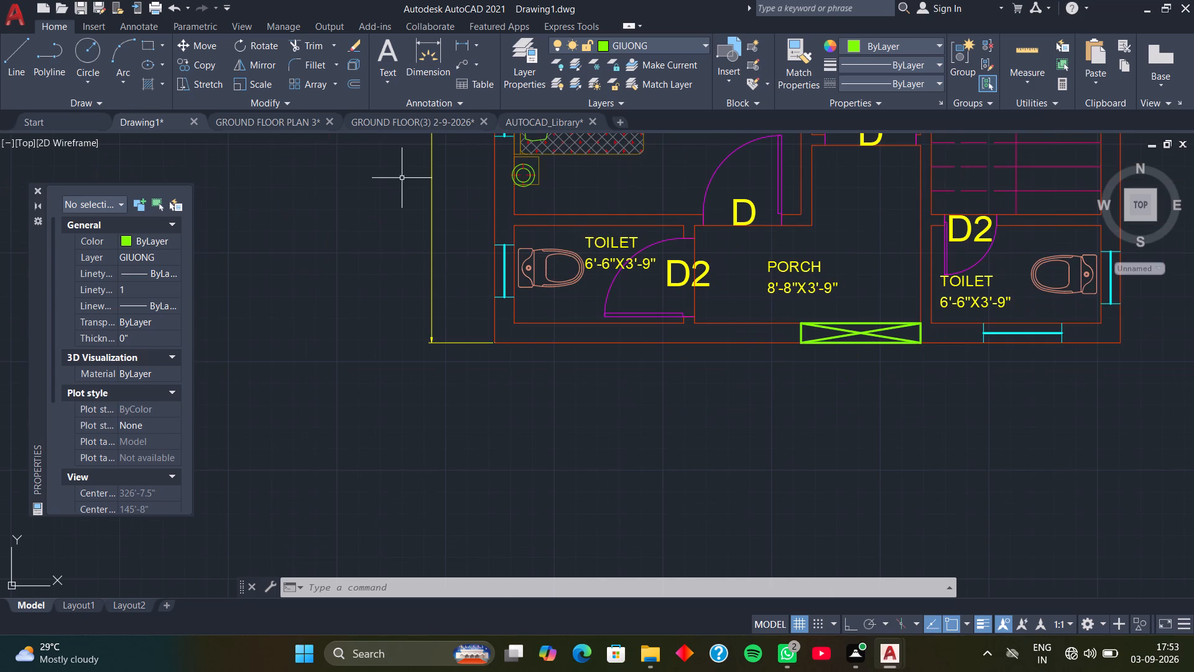
pyautogui.click(291, 121)
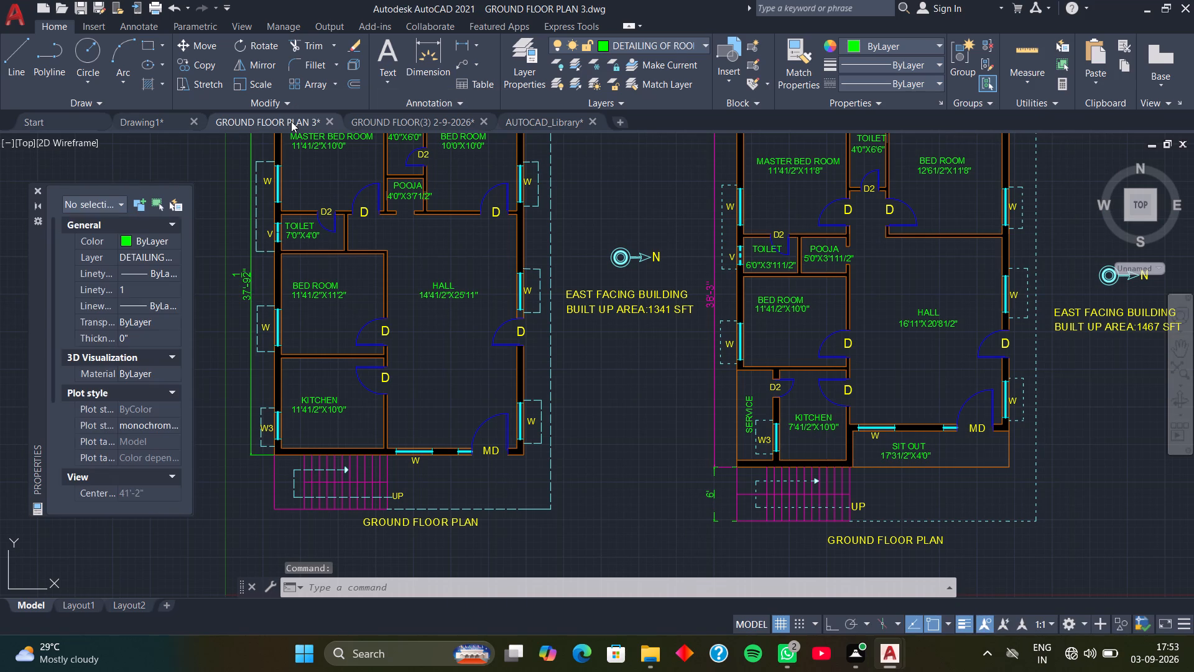
pyautogui.click(424, 117)
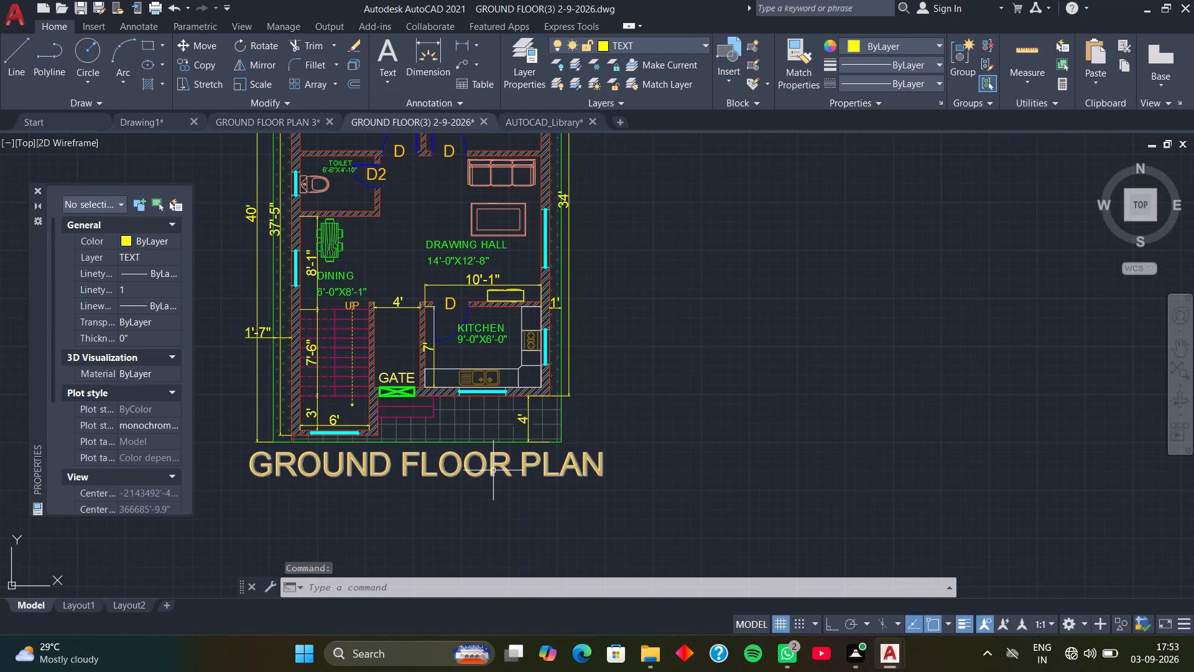
pyautogui.click(282, 117)
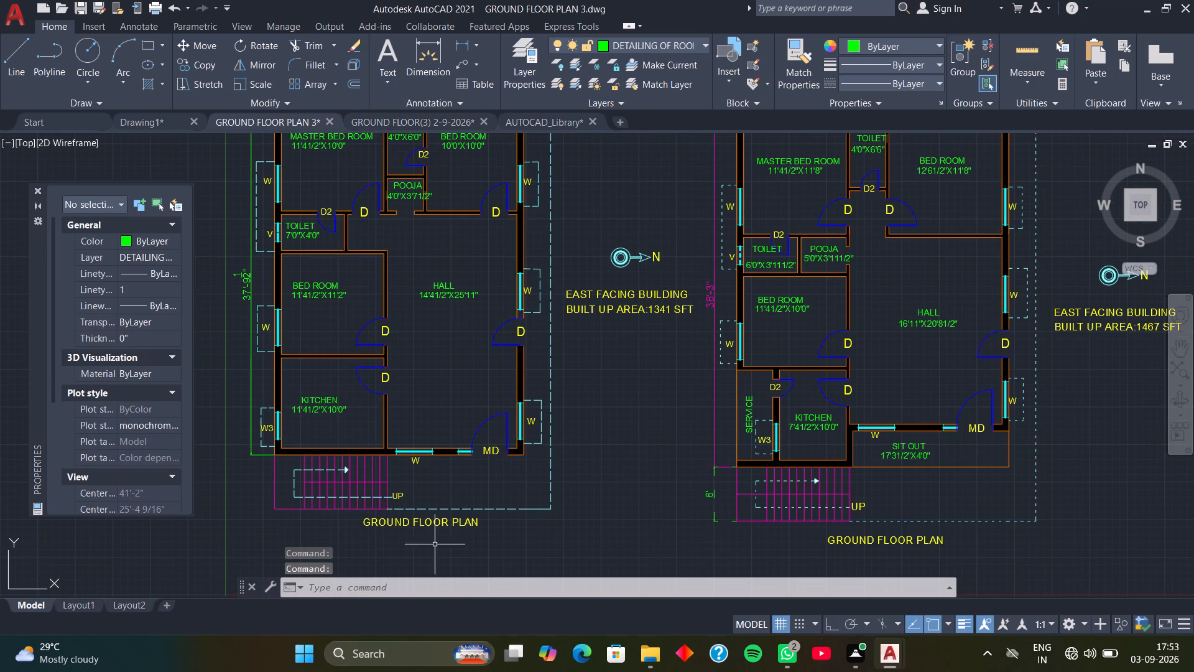
pyautogui.click(432, 526)
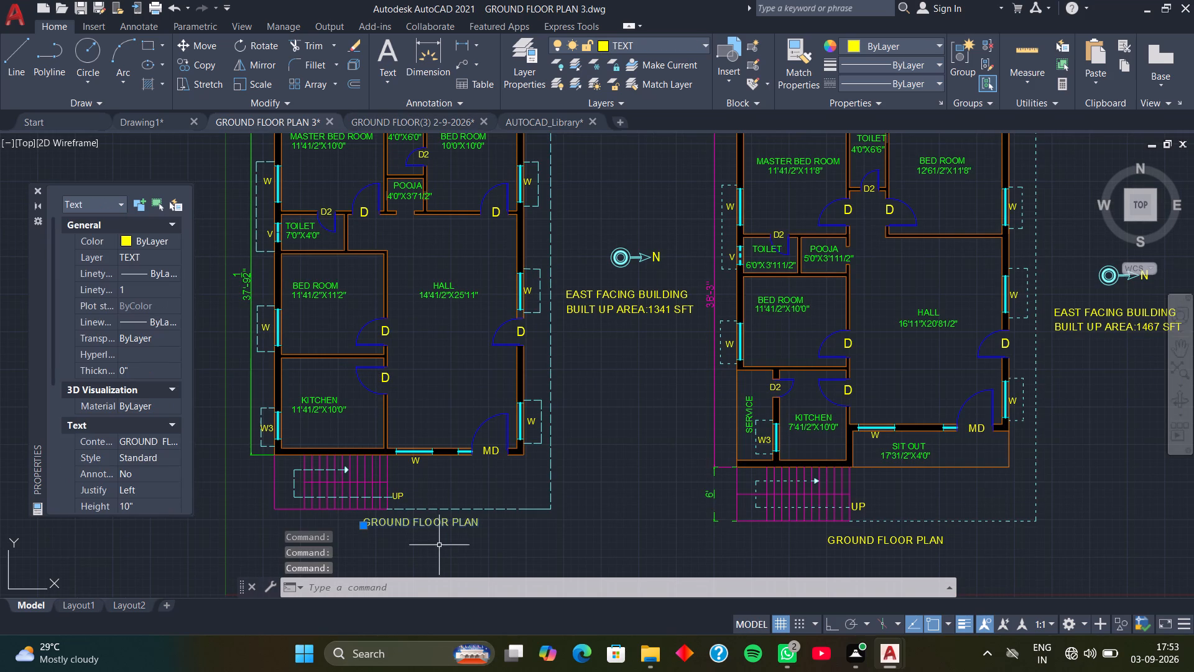
pyautogui.hotkey('ctrl', 'c')
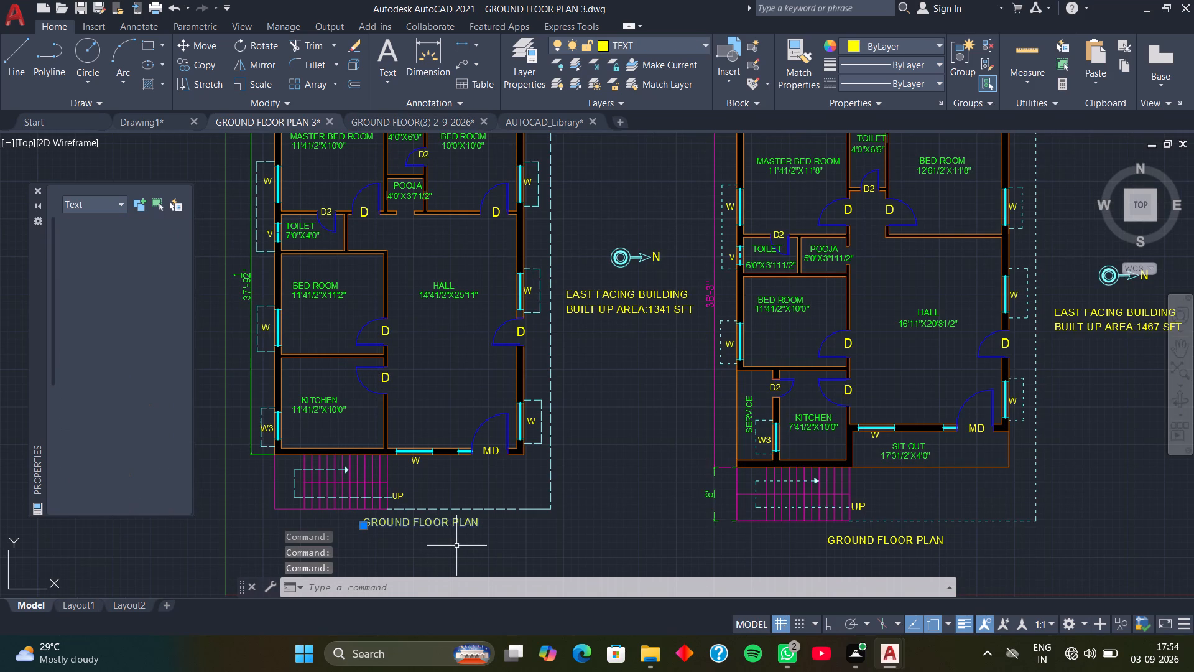
pyautogui.click(139, 125)
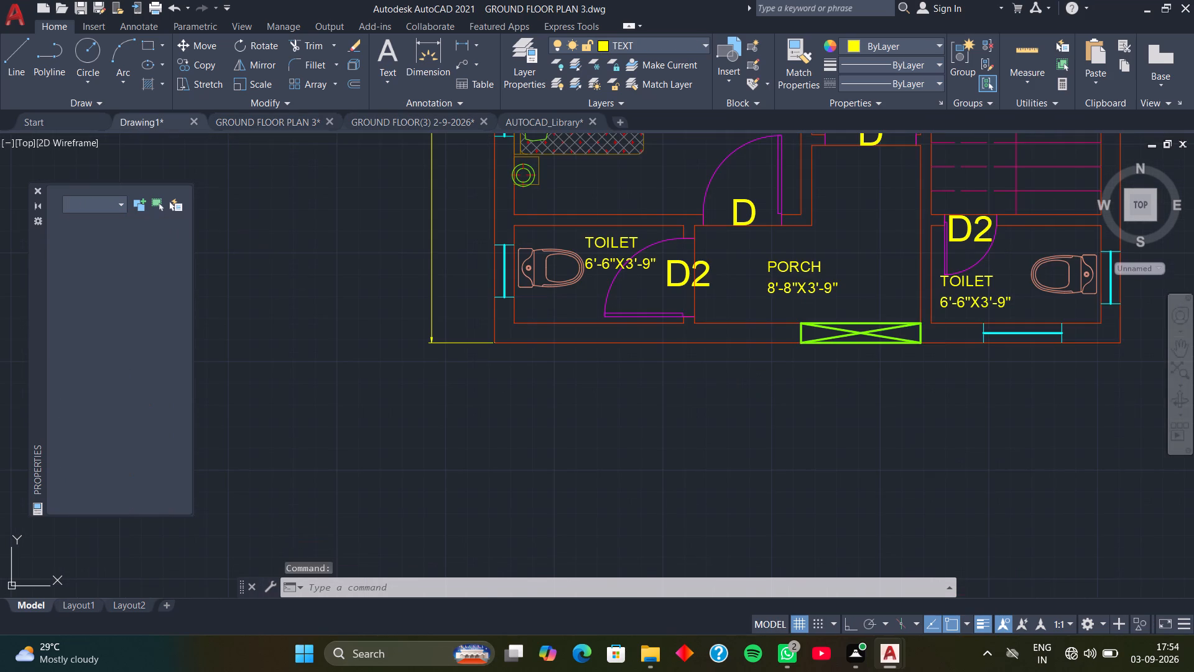
pyautogui.hotkey('ctrl', 'v')
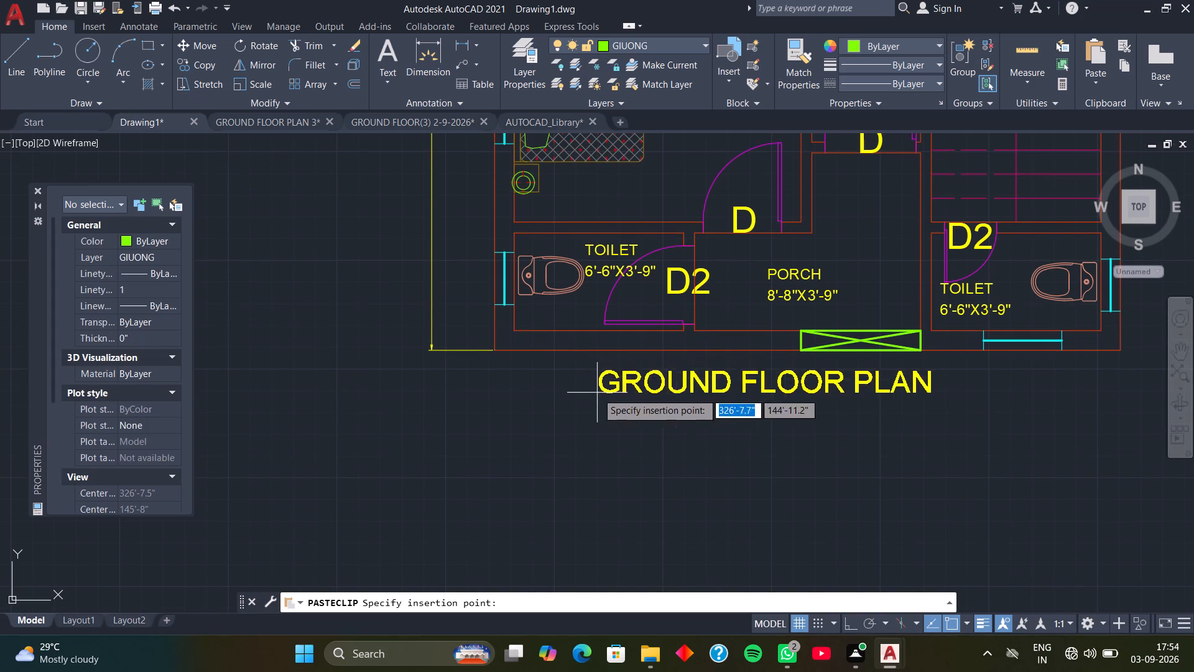
pyautogui.scroll(-1, 696, 431)
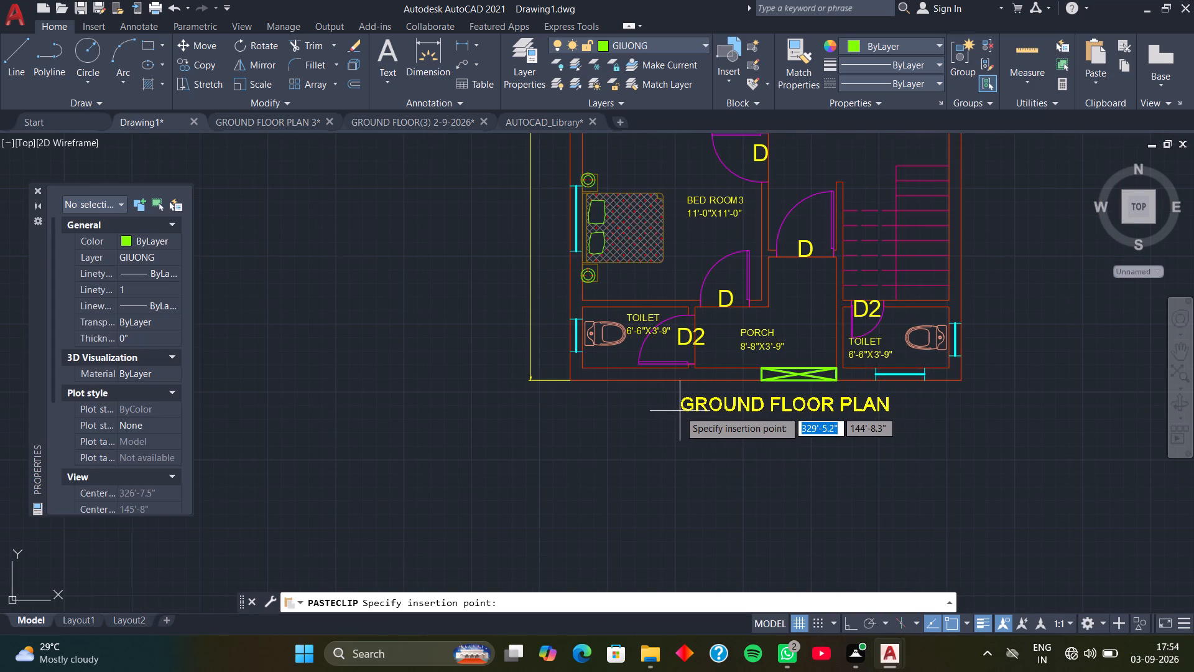
pyautogui.click(678, 412)
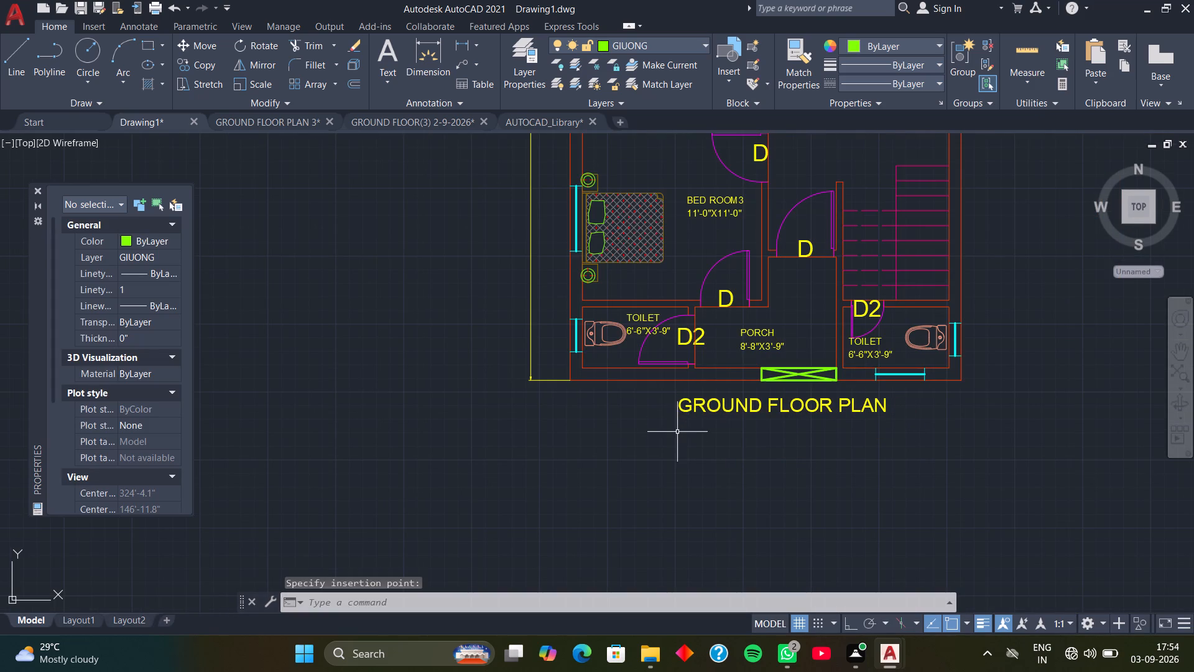
# Copy the GROUND FLOOR PLAN title to above the overall 24' width dimension, starting near the outer wall corner of BED ROOM1.
pyautogui.click(742, 411)
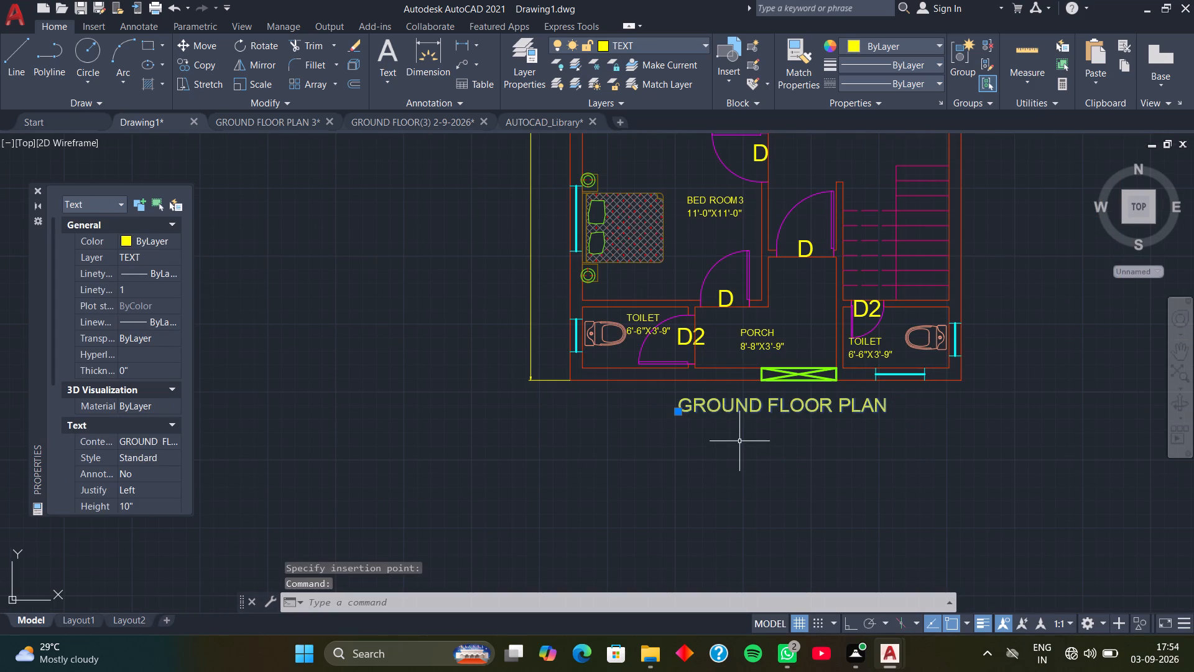
pyautogui.press('c')
pyautogui.press('o')
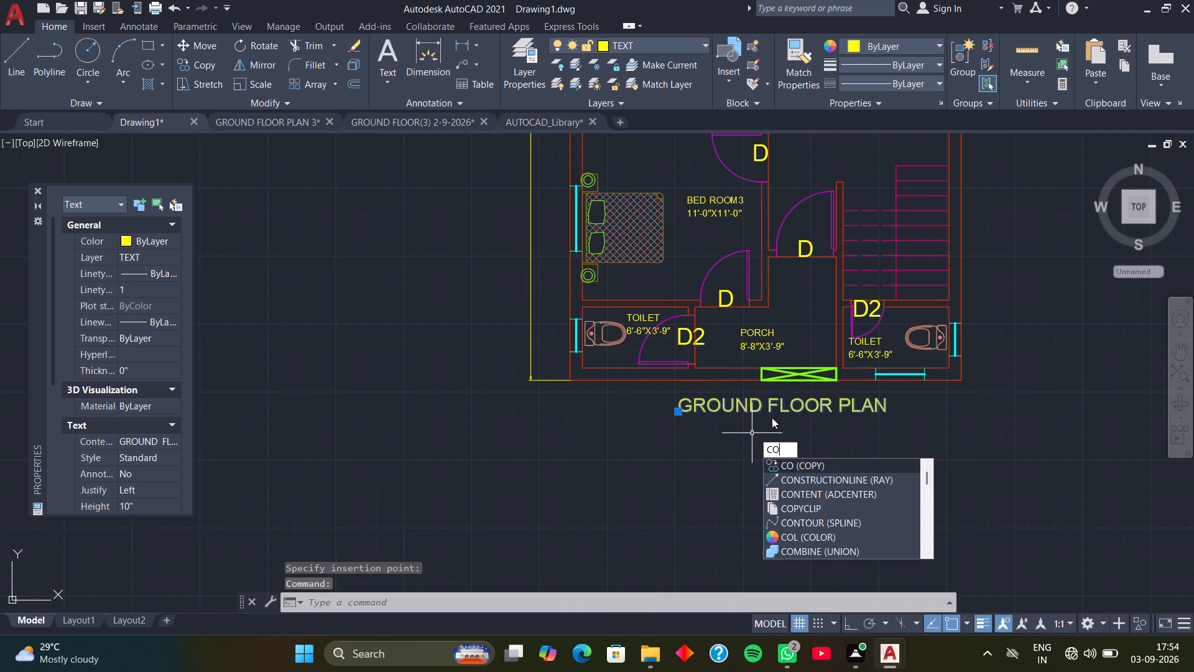
pyautogui.press('space')
pyautogui.click(677, 413)
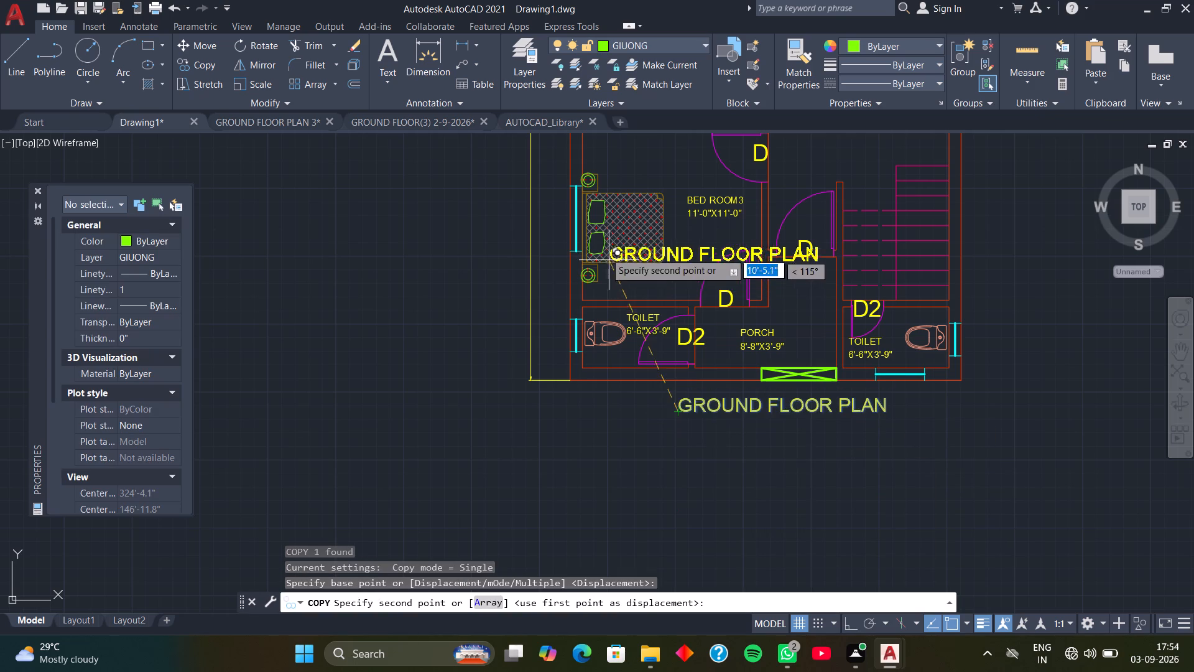
pyautogui.moveTo(603, 249); pyautogui.dragTo(603, 544, button='middle')
pyautogui.moveTo(612, 263); pyautogui.dragTo(621, 500, button='middle')
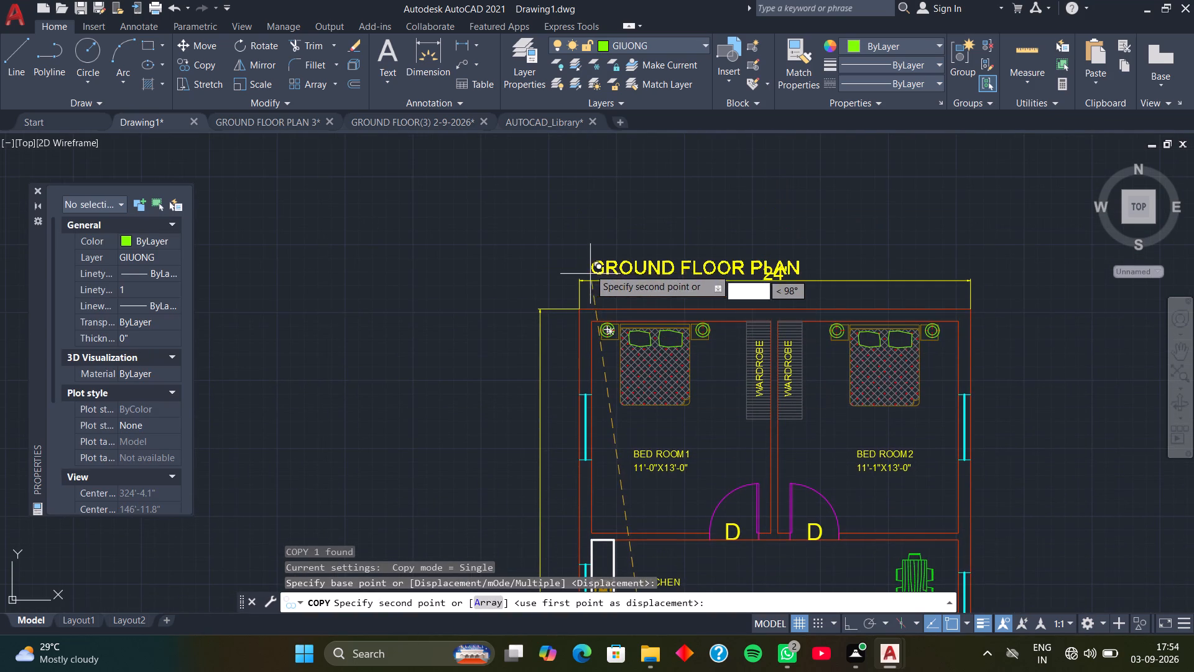
pyautogui.click(578, 248)
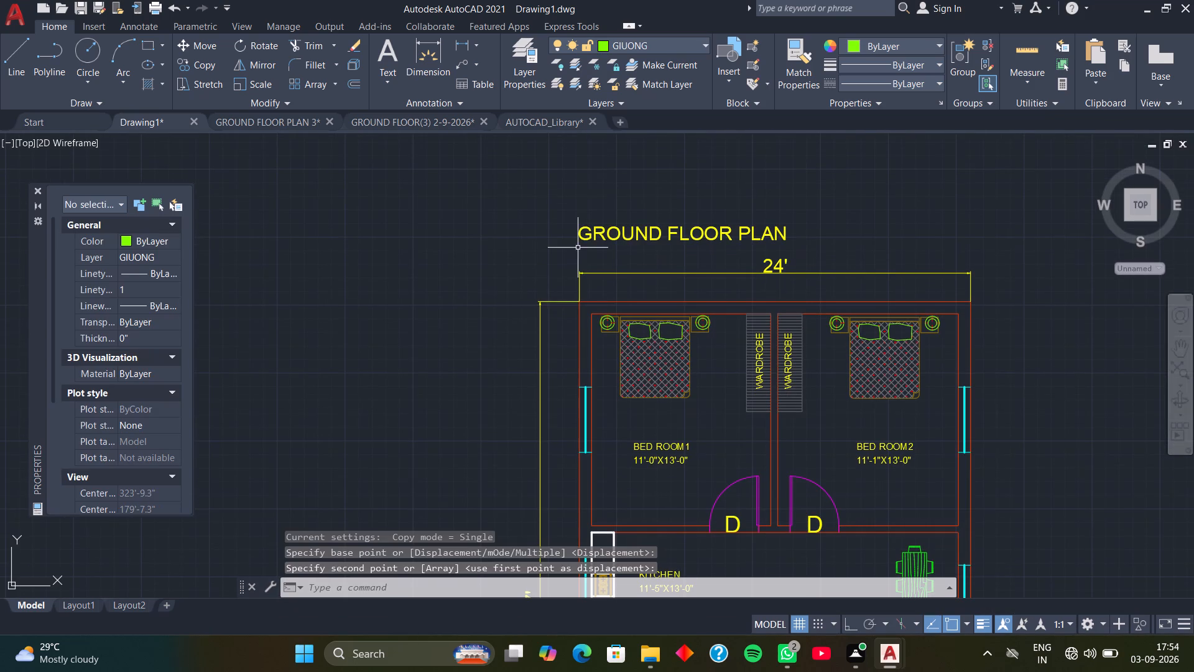
# Change the copied title above the 24' dimension to read "24X37(888 SQ FT)HOUSE PLAN -WEST FACE-FP1323".
pyautogui.doubleClick(585, 241)
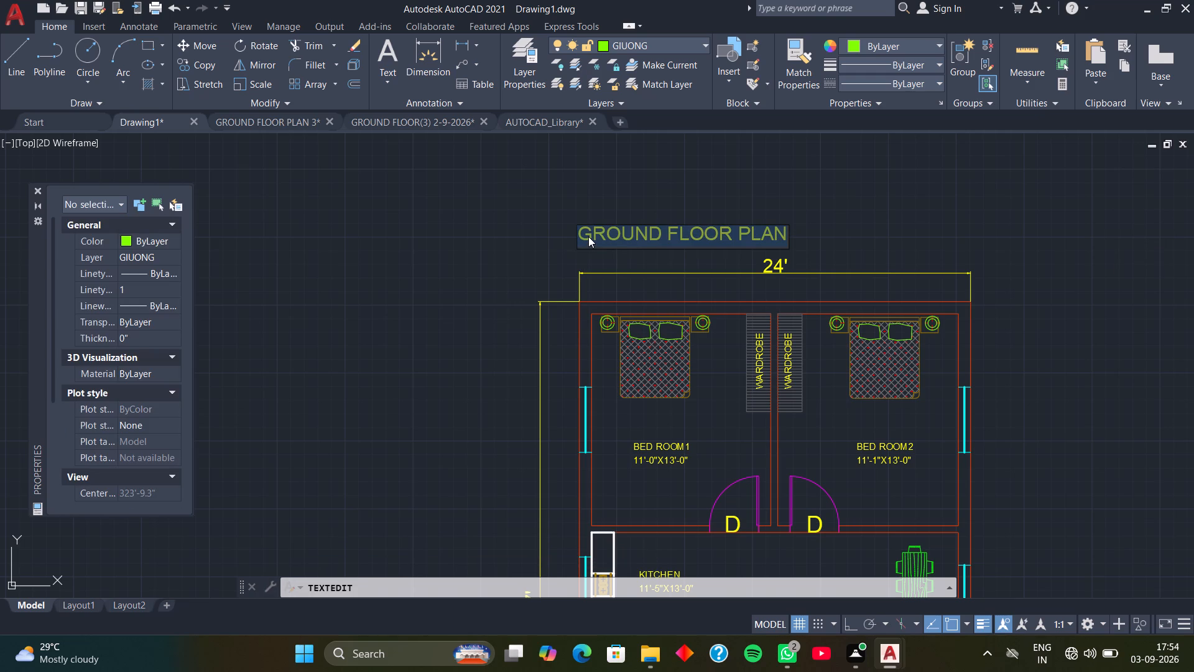
pyautogui.write('24')
pyautogui.press('x')
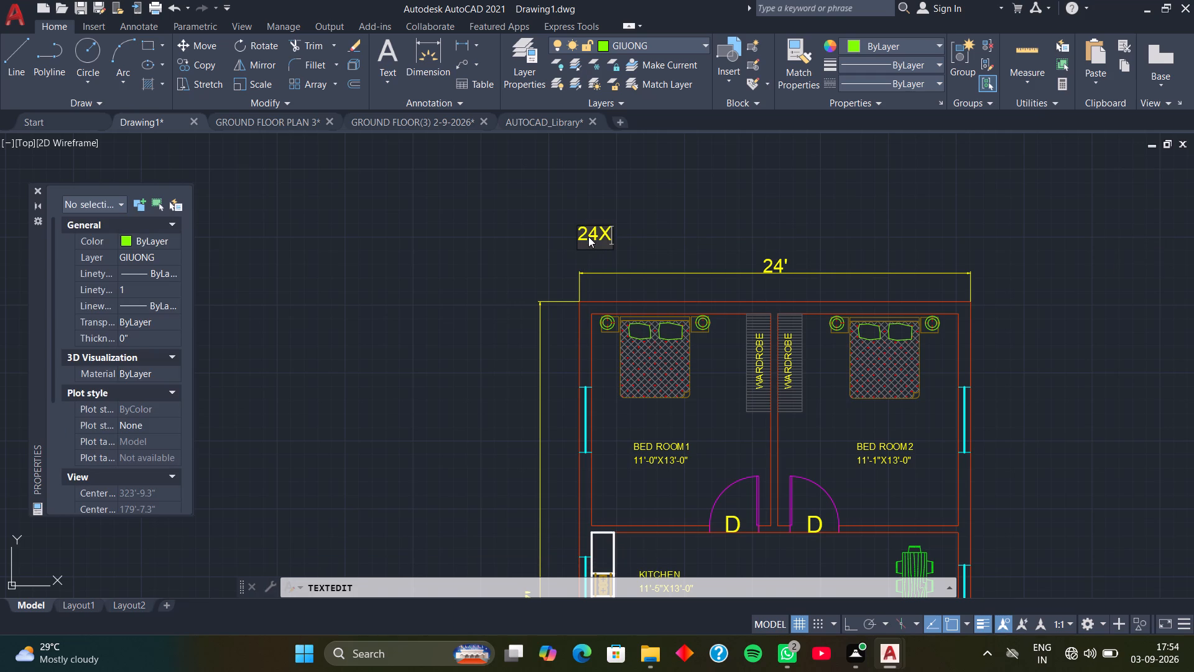
pyautogui.write('37')
pyautogui.hotkey('shift', '(')
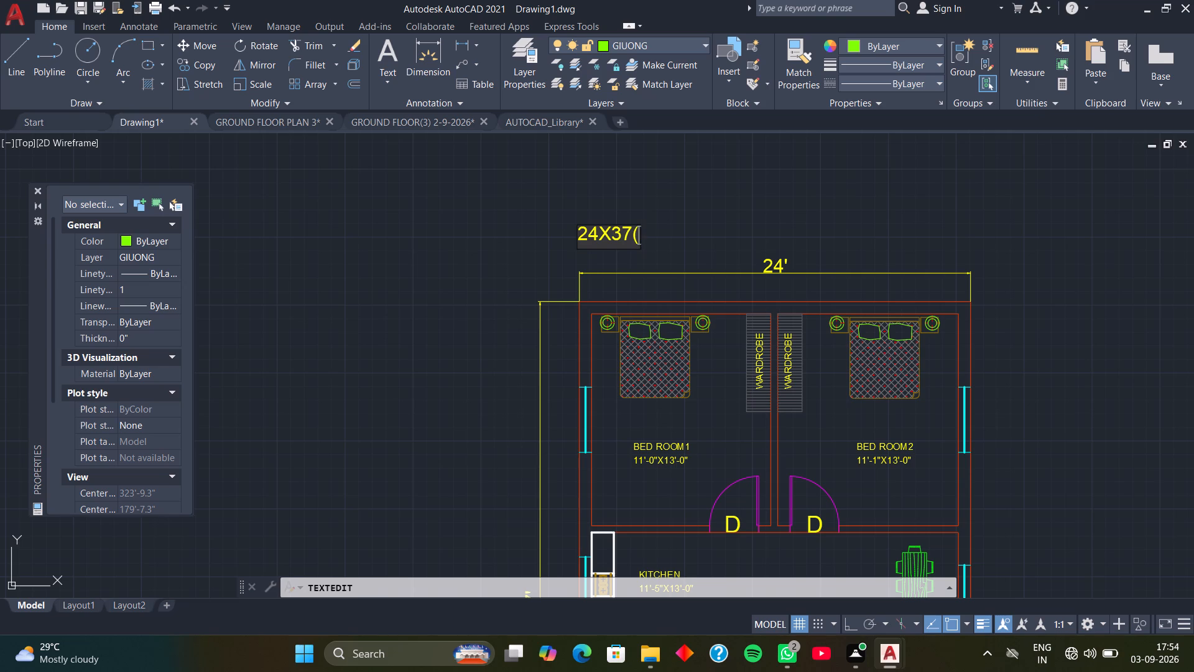
pyautogui.write('8888')
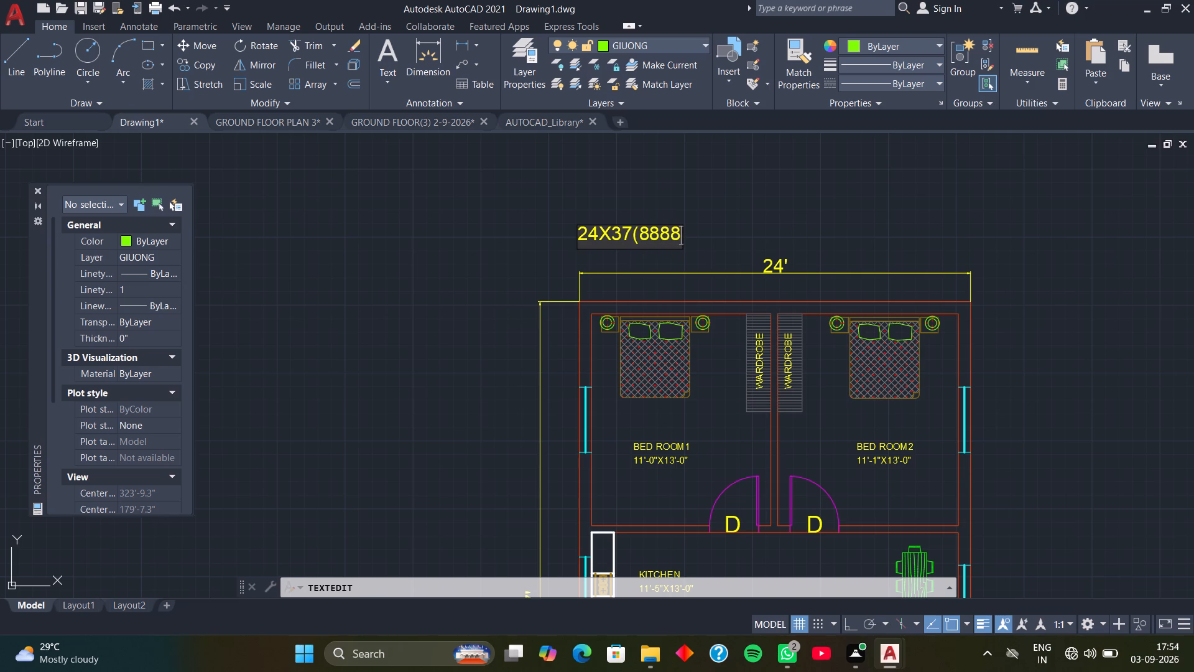
pyautogui.press('BackSpace')
pyautogui.press('space')
pyautogui.press('s')
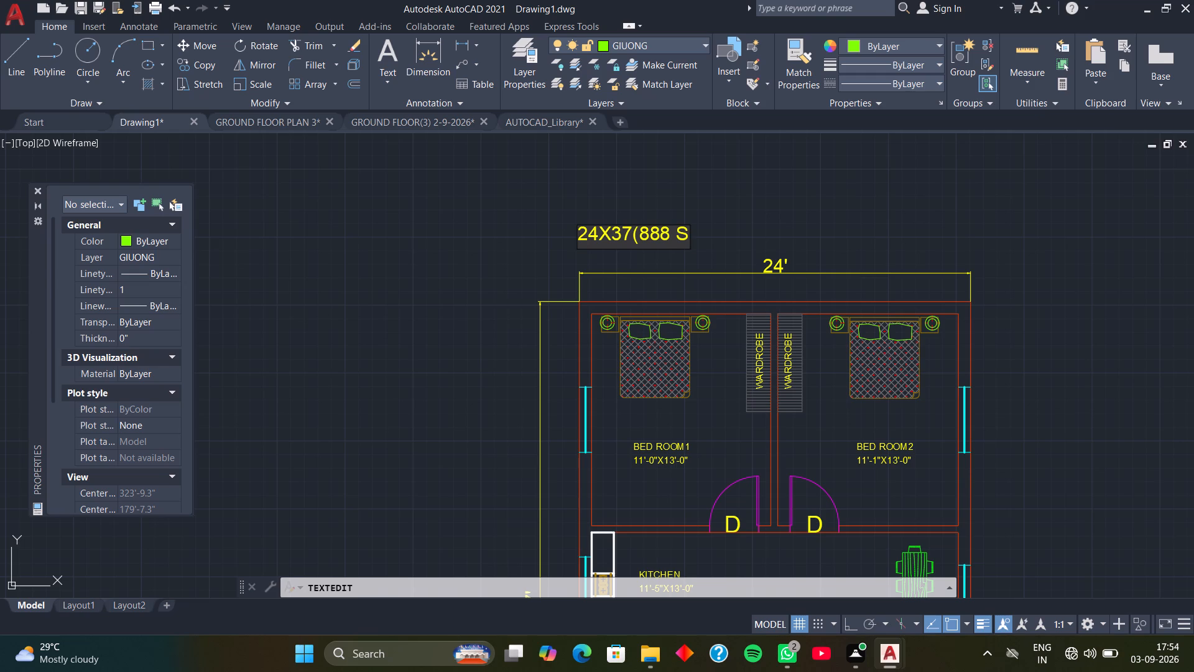
pyautogui.press('q')
pyautogui.press('space')
pyautogui.write('FT')
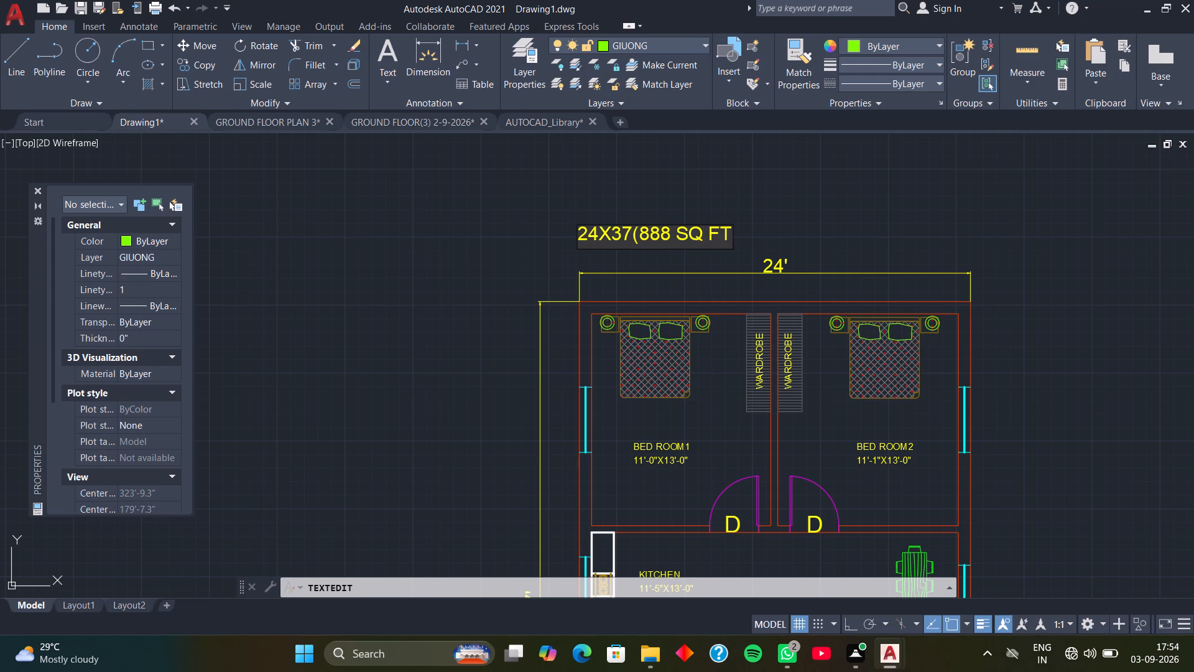
pyautogui.hotkey('shift', ')')
pyautogui.write('HOU')
pyautogui.write('SE')
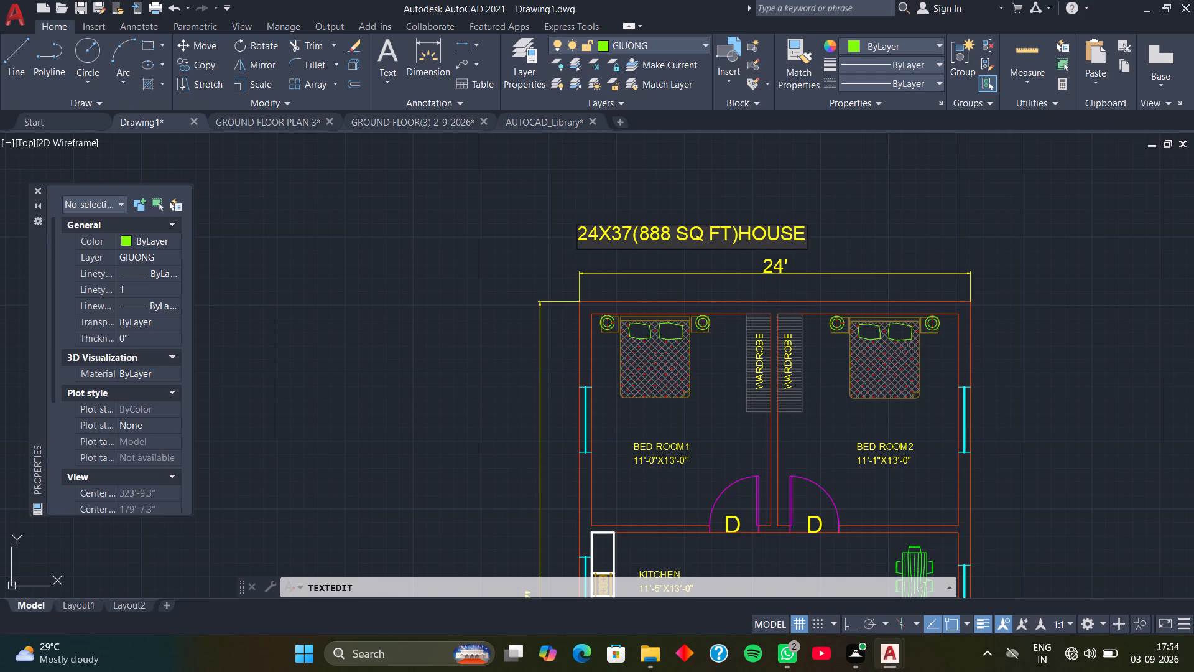
pyautogui.press('space')
pyautogui.write('PLA')
pyautogui.write('N')
pyautogui.press('space')
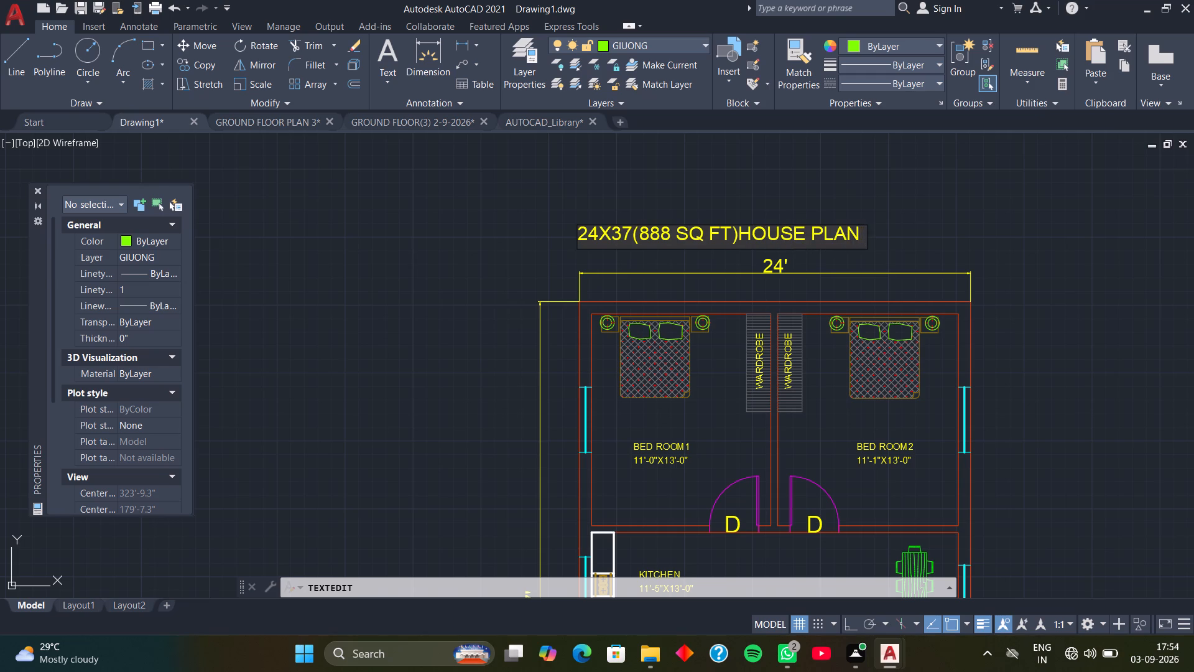
pyautogui.press('-')
pyautogui.write('WEST')
pyautogui.press('space')
pyautogui.write('FA')
pyautogui.write('CE')
pyautogui.press('-')
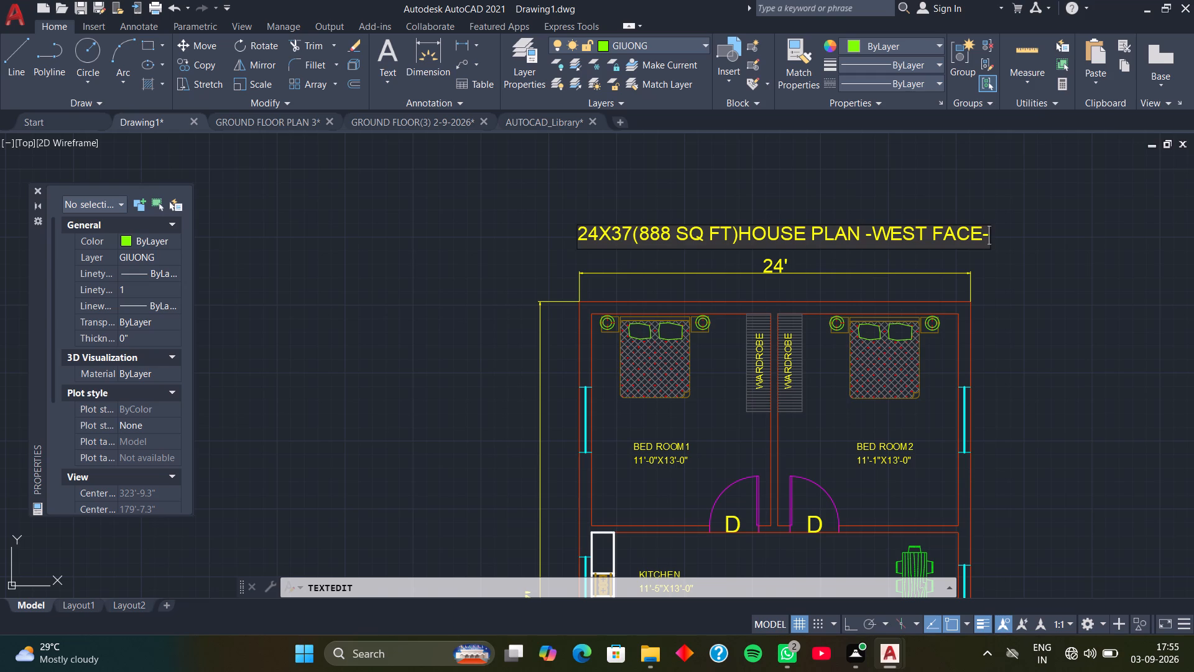
pyautogui.press('f')
pyautogui.press('p')
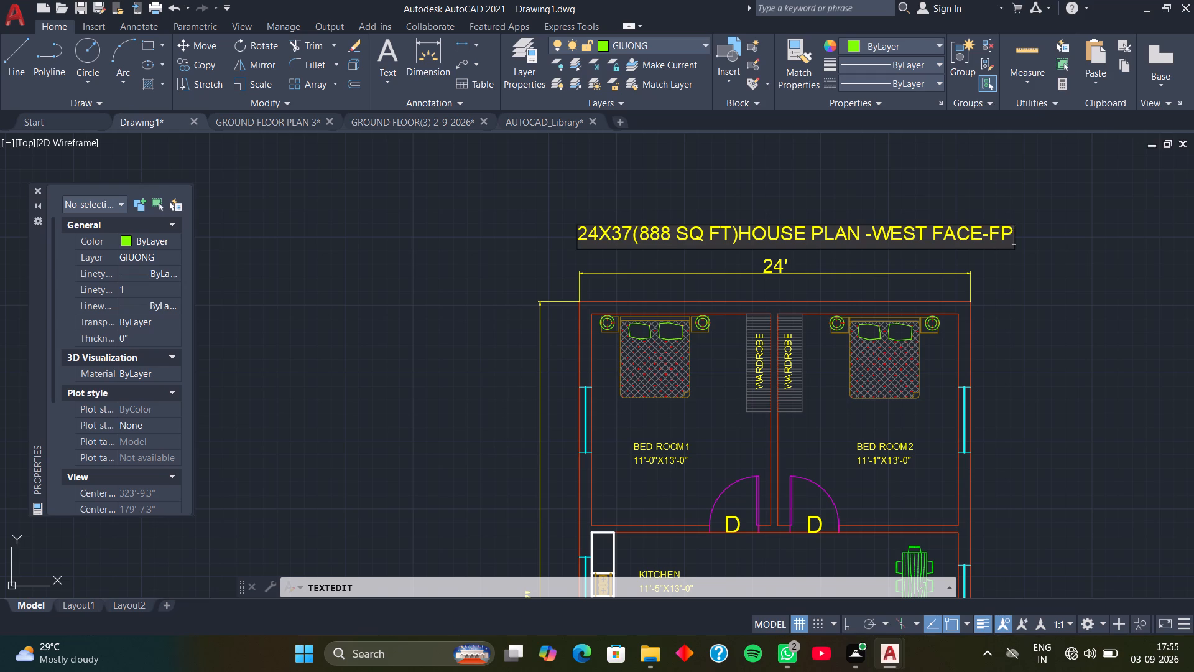
pyautogui.write('1323')
pyautogui.press('Return')
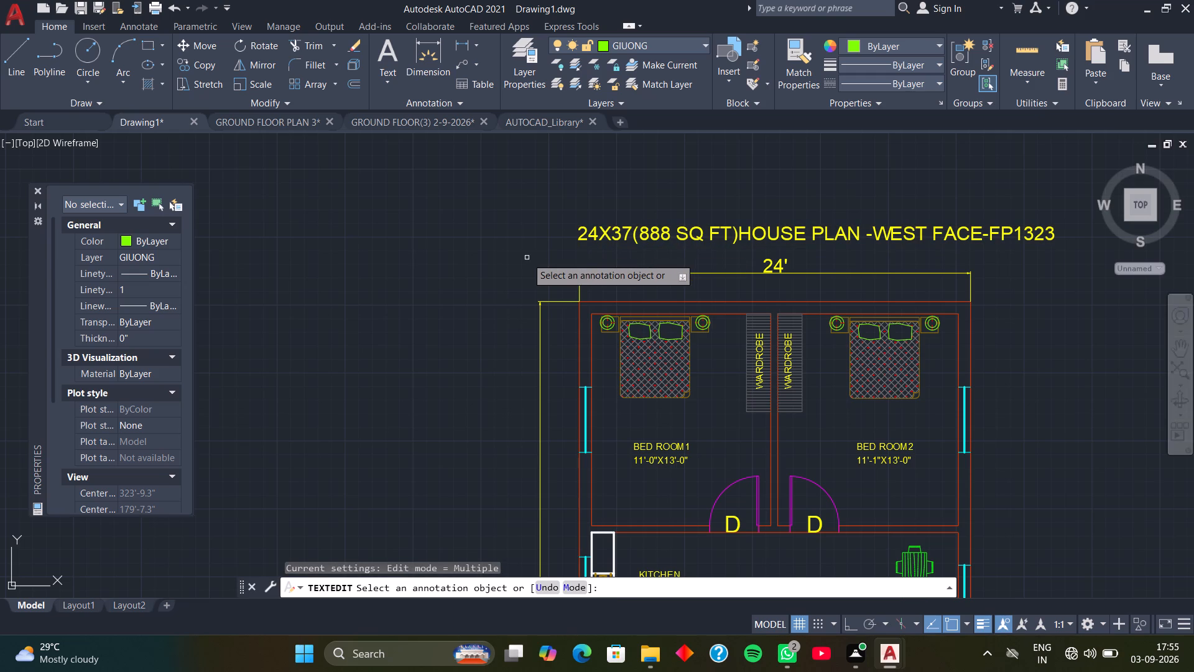
pyautogui.press('Escape')
# Shift the plot size heading about 4' sideways past BED ROOM1's outer wall corner so it sits centred over the plan.
pyautogui.click(593, 239)
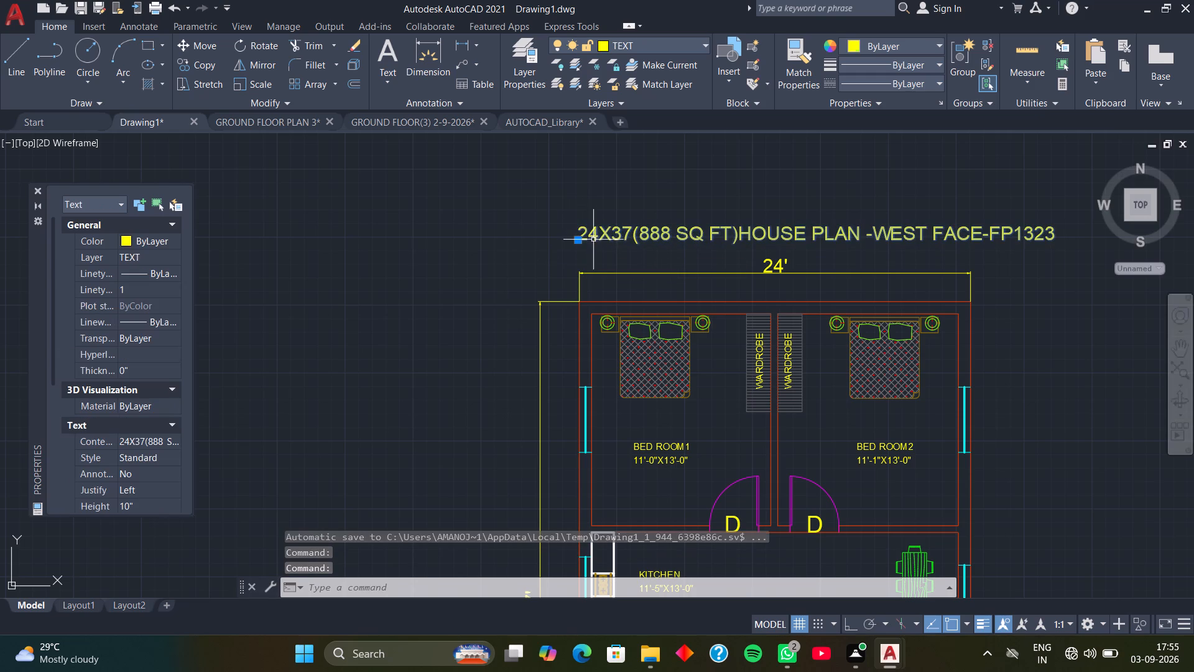
pyautogui.click(580, 240)
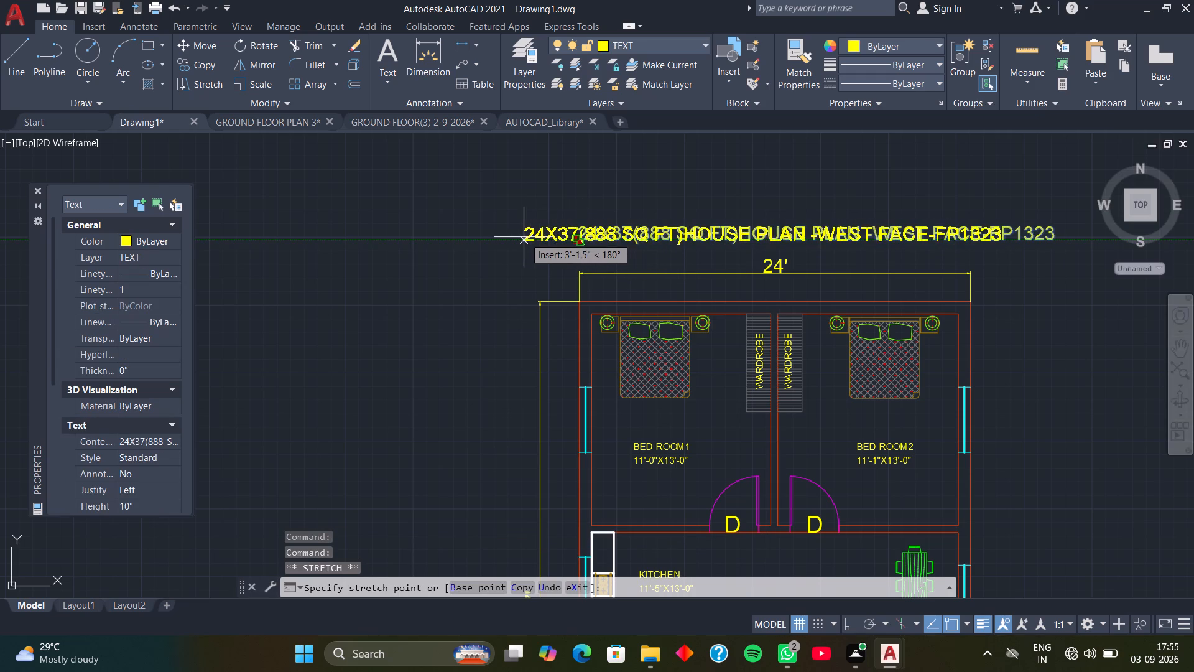
pyautogui.scroll(2, 522, 237)
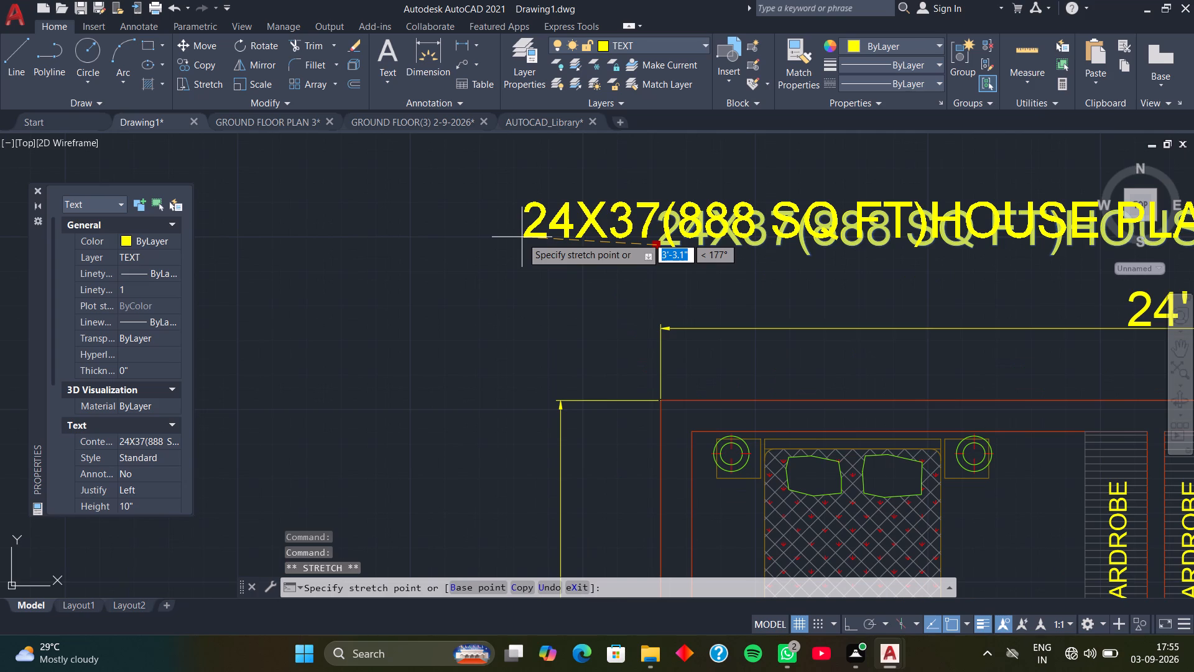
pyautogui.moveTo(522, 237); pyautogui.dragTo(504, 237, button='middle')
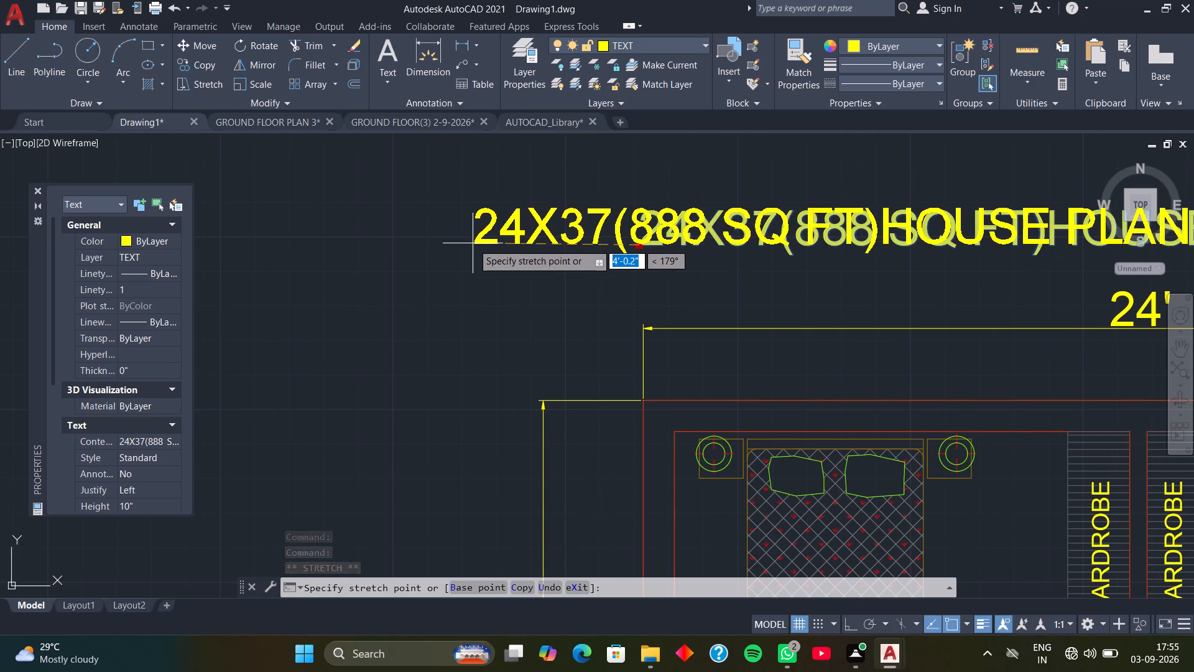
pyautogui.click(473, 243)
pyautogui.scroll(-2, 497, 235)
pyautogui.press('Escape')
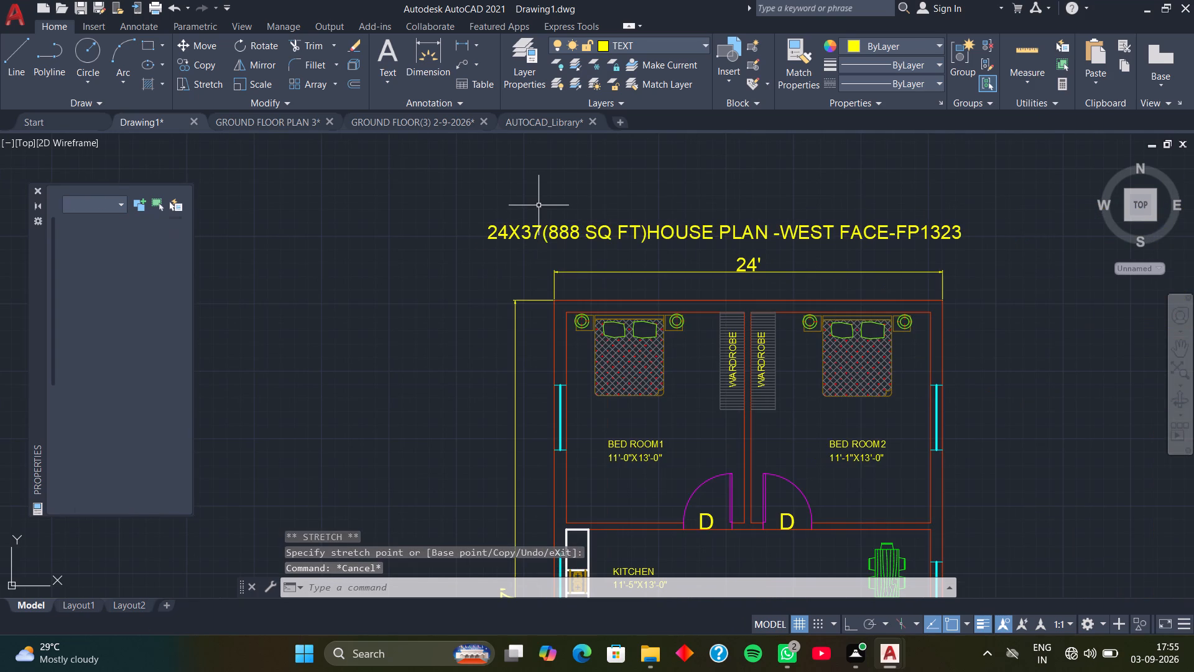
# Start saving the drawing under a new name and browse to the Autocad folder inside cad desk on Windows (C:).
pyautogui.scroll(-2, 539, 205)
pyautogui.moveTo(550, 236); pyautogui.dragTo(503, 223, button='middle')
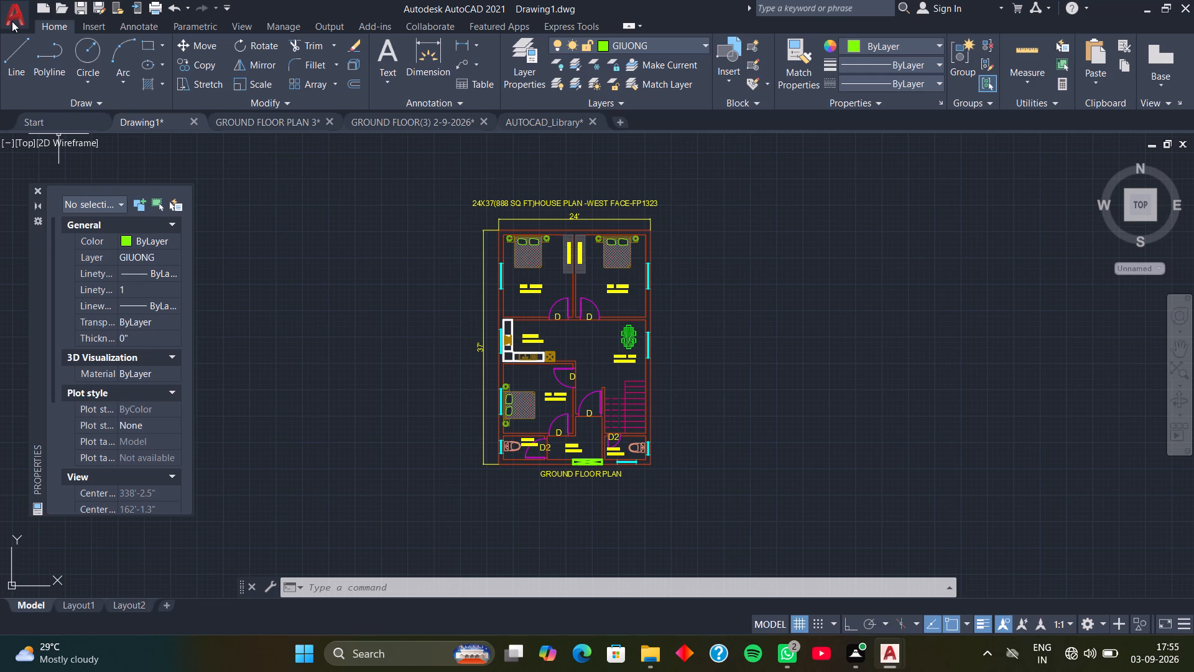
pyautogui.click(12, 21)
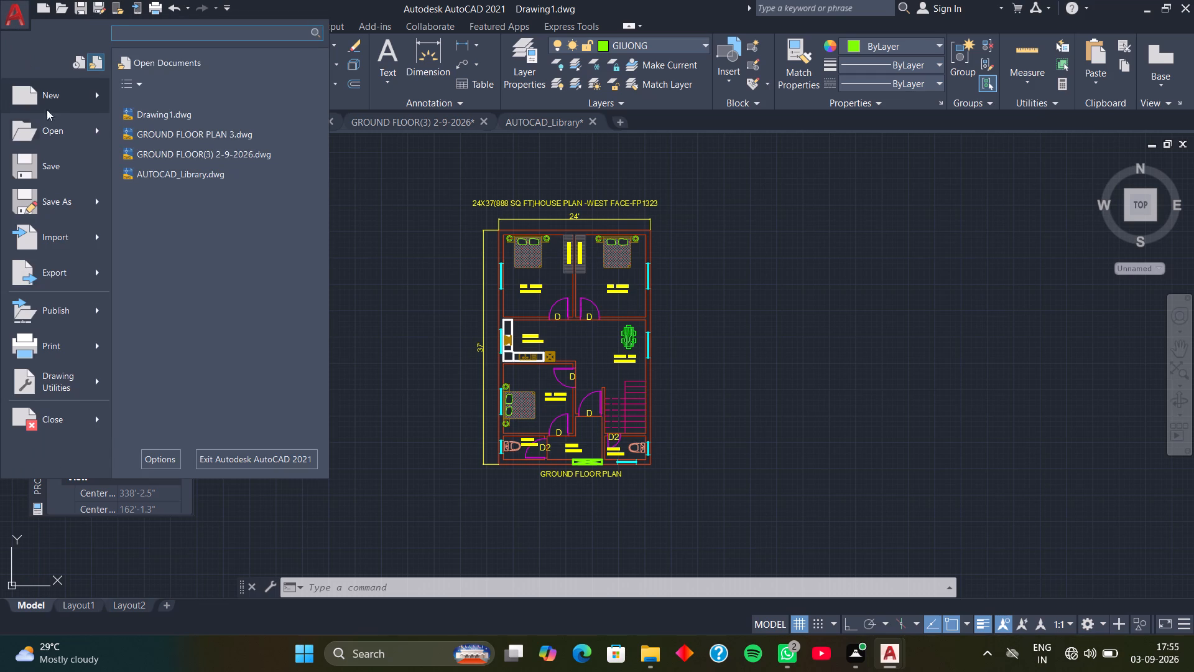
pyautogui.click(75, 205)
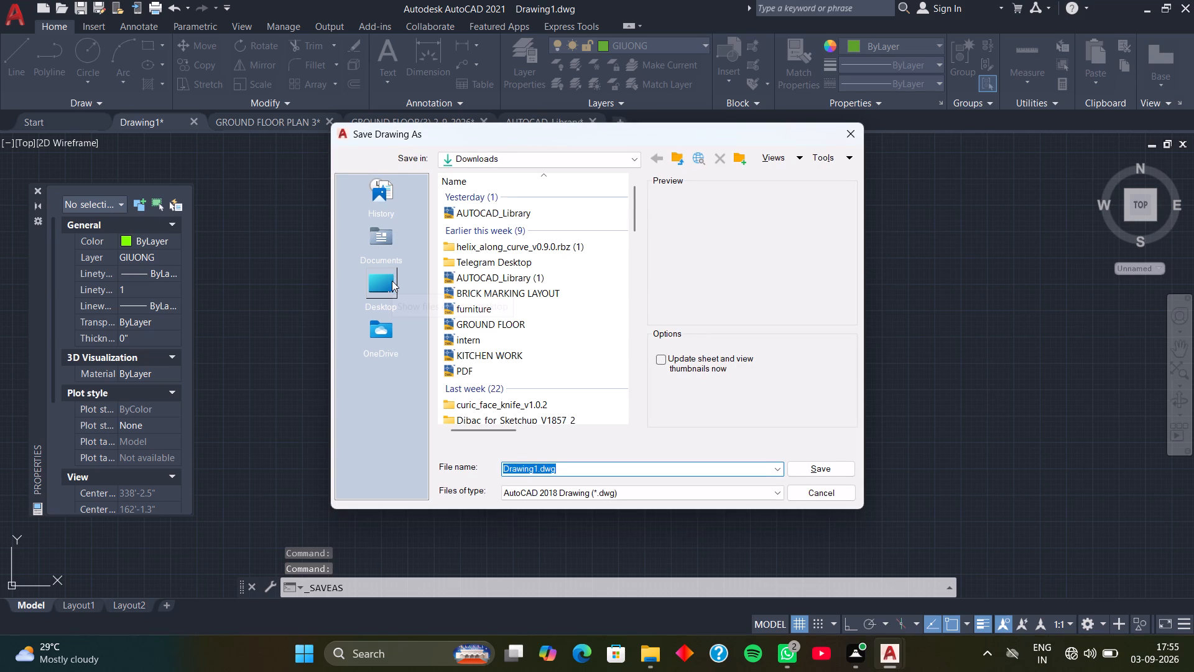
pyautogui.click(392, 281)
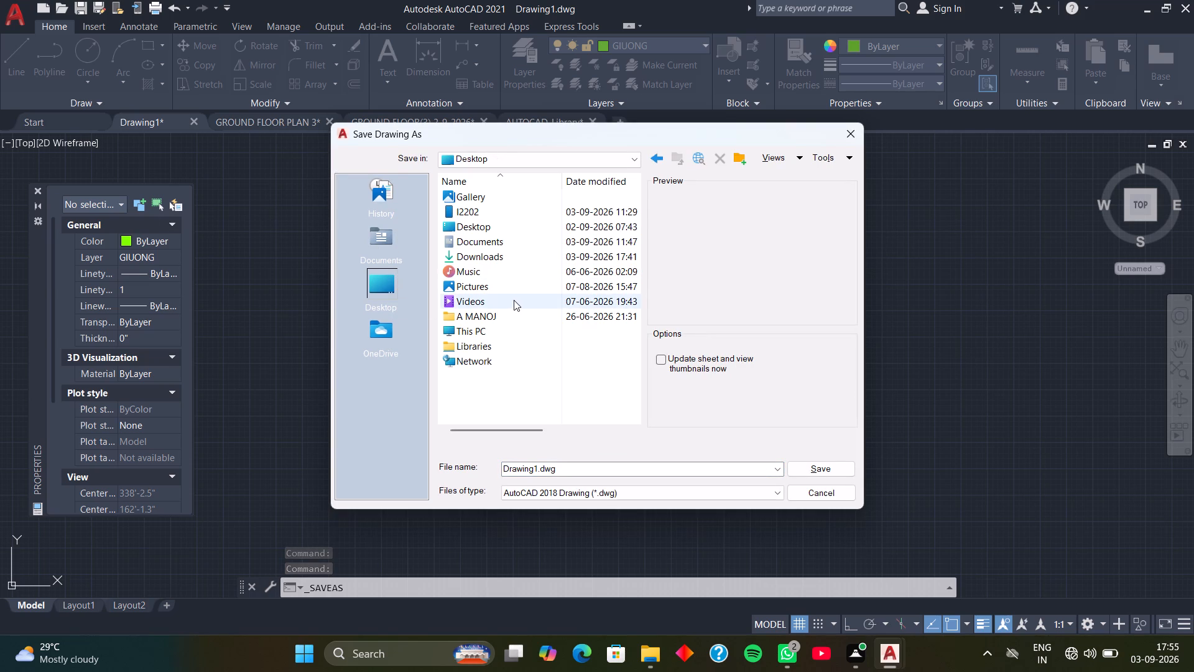
pyautogui.click(498, 335)
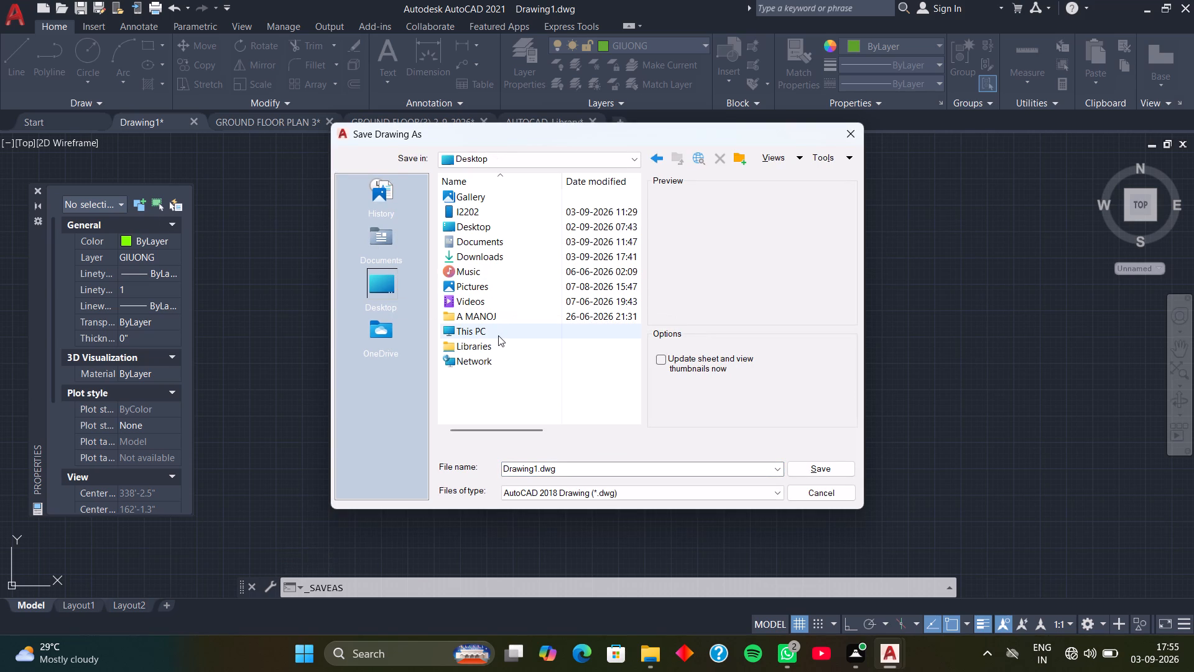
pyautogui.doubleClick(498, 335)
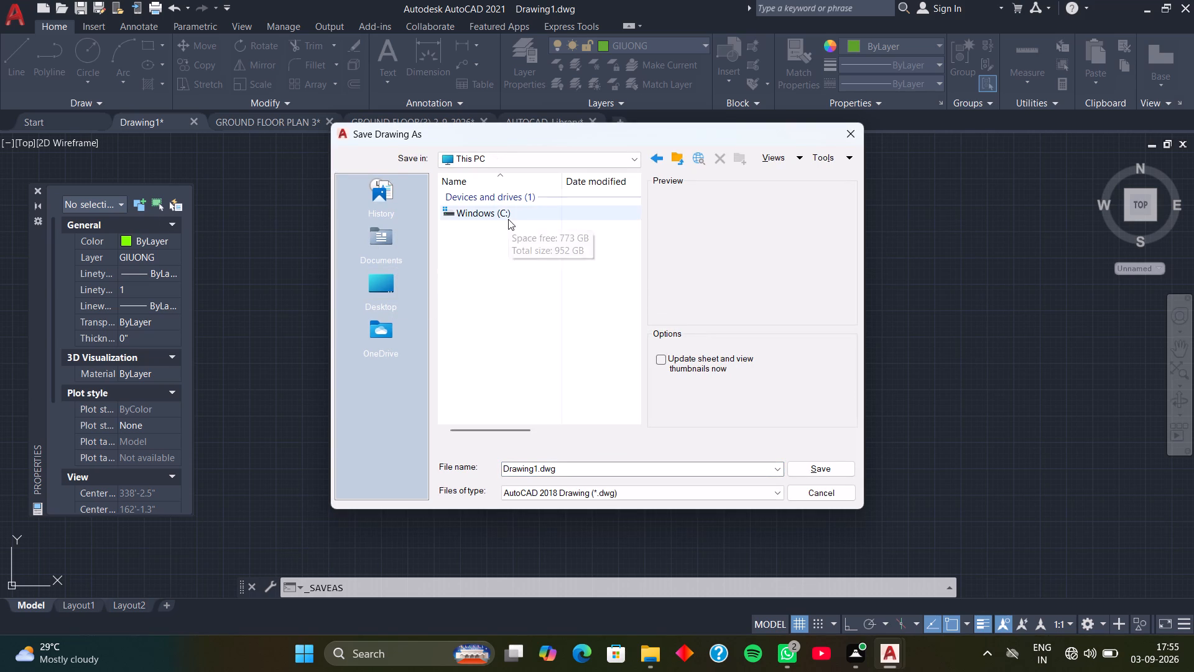
pyautogui.doubleClick(508, 219)
pyautogui.doubleClick(508, 208)
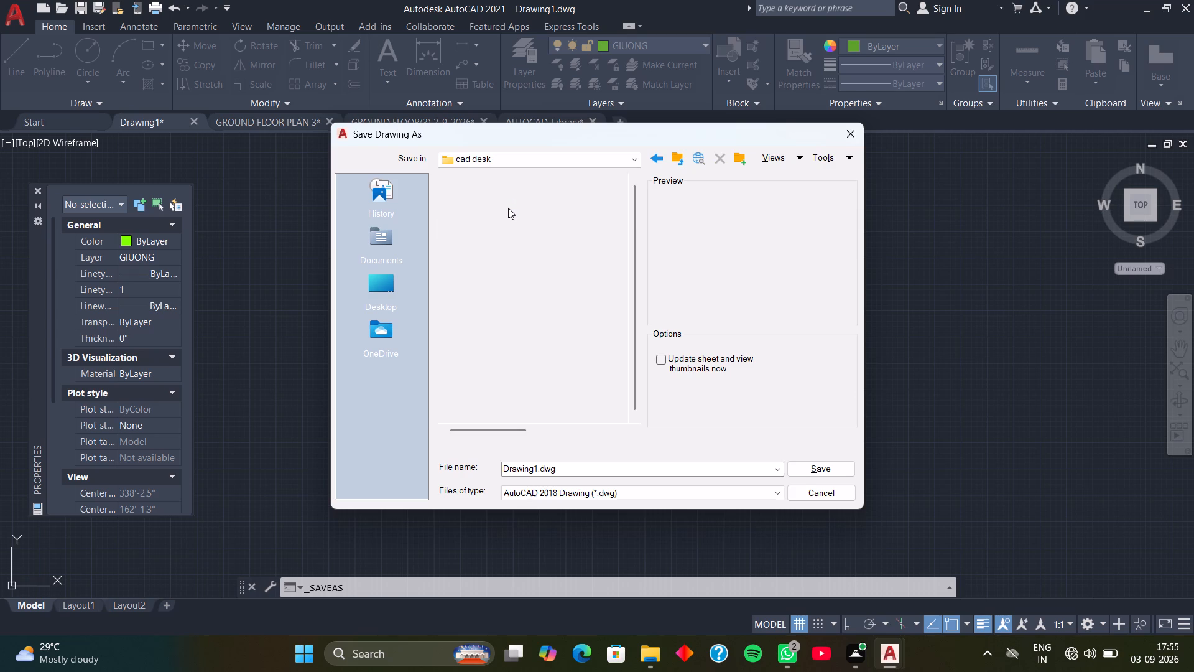
pyautogui.doubleClick(508, 200)
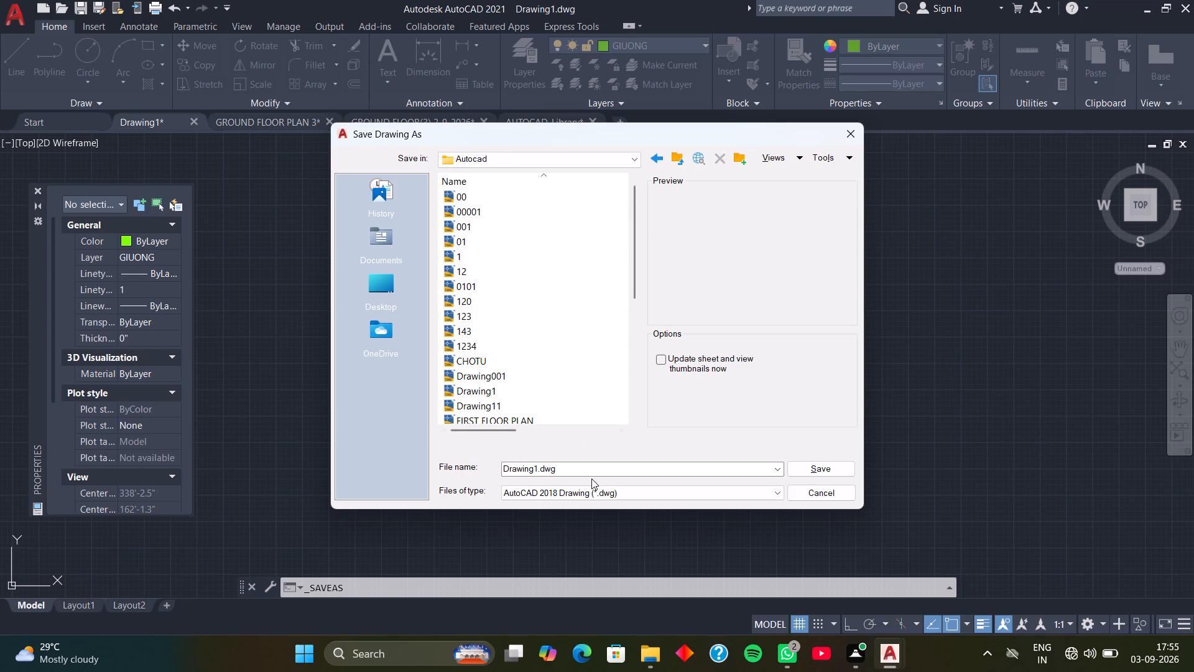
# Save the drawing in the Autocad folder under the file name GROUND FLOOR PLAN(2)03-09-2026.
pyautogui.click(601, 467)
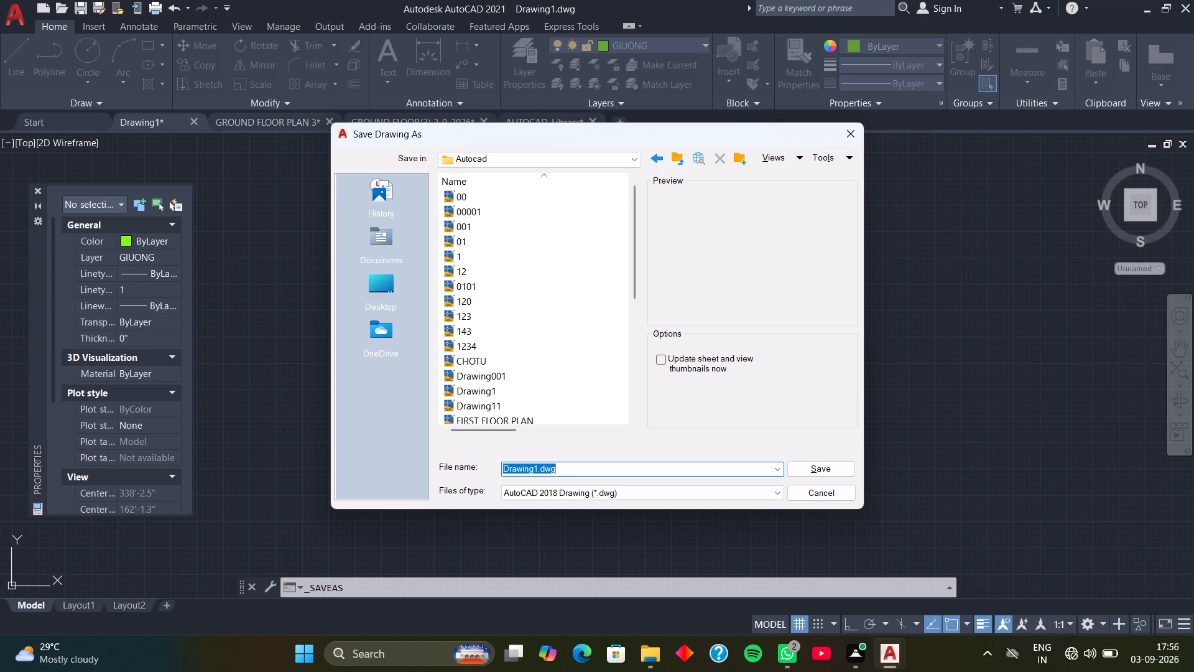
pyautogui.press('g')
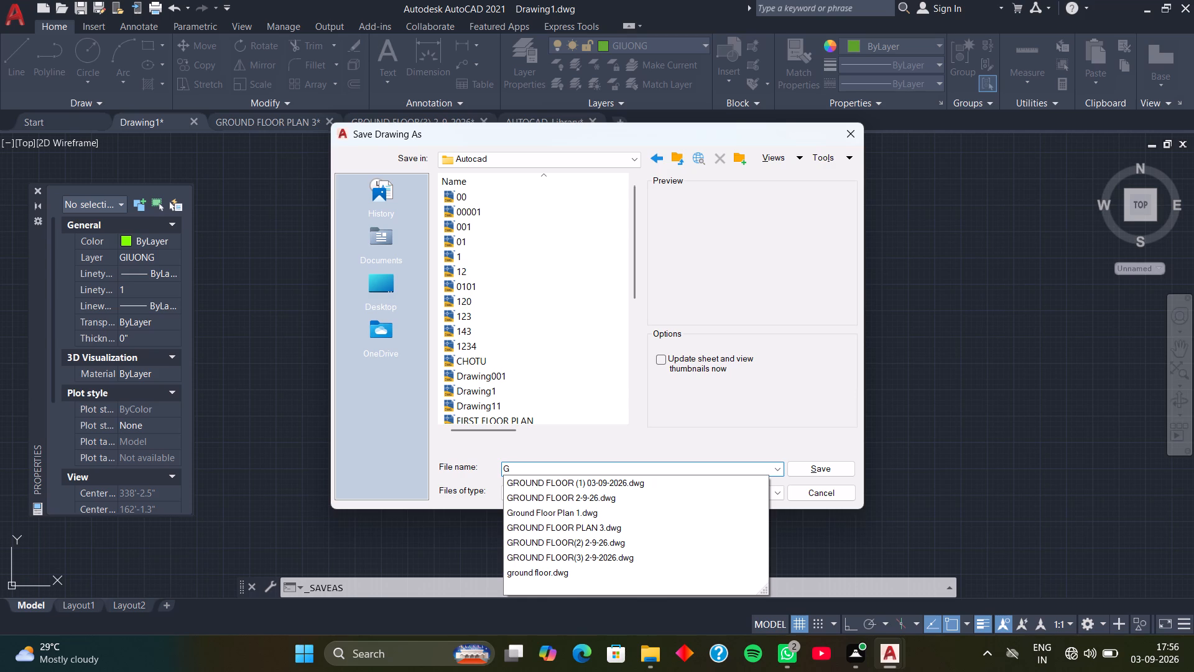
pyautogui.write('RO')
pyautogui.write('UN')
pyautogui.press('d')
pyautogui.press('space')
pyautogui.write('FLOOR PLA')
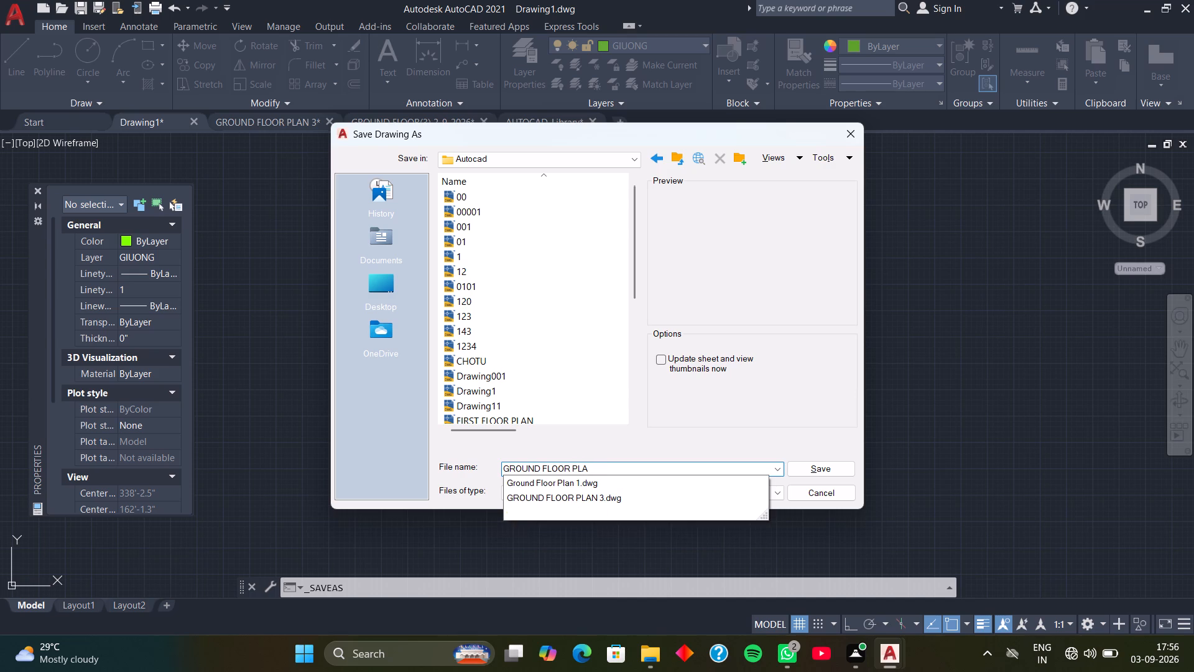
pyautogui.press('n')
pyautogui.hotkey('shift', '(')
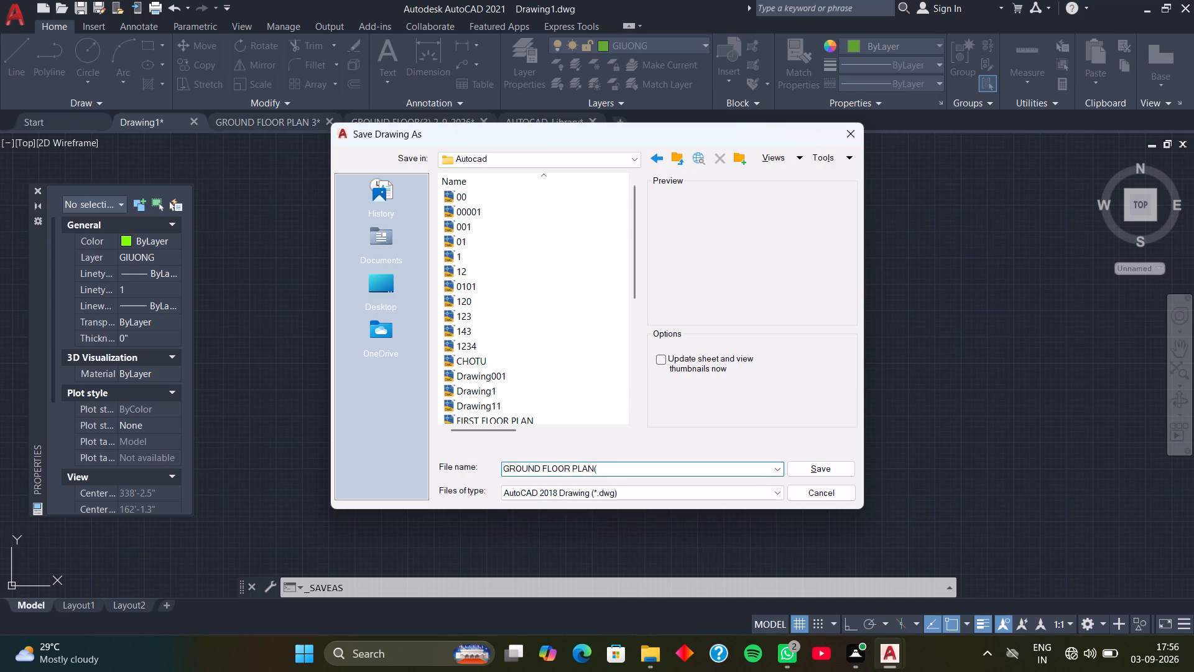
pyautogui.press('2')
pyautogui.hotkey('shift', ')')
pyautogui.write('03')
pyautogui.press('-')
pyautogui.write('09')
pyautogui.press('-')
pyautogui.write('2026')
pyautogui.press('Return')
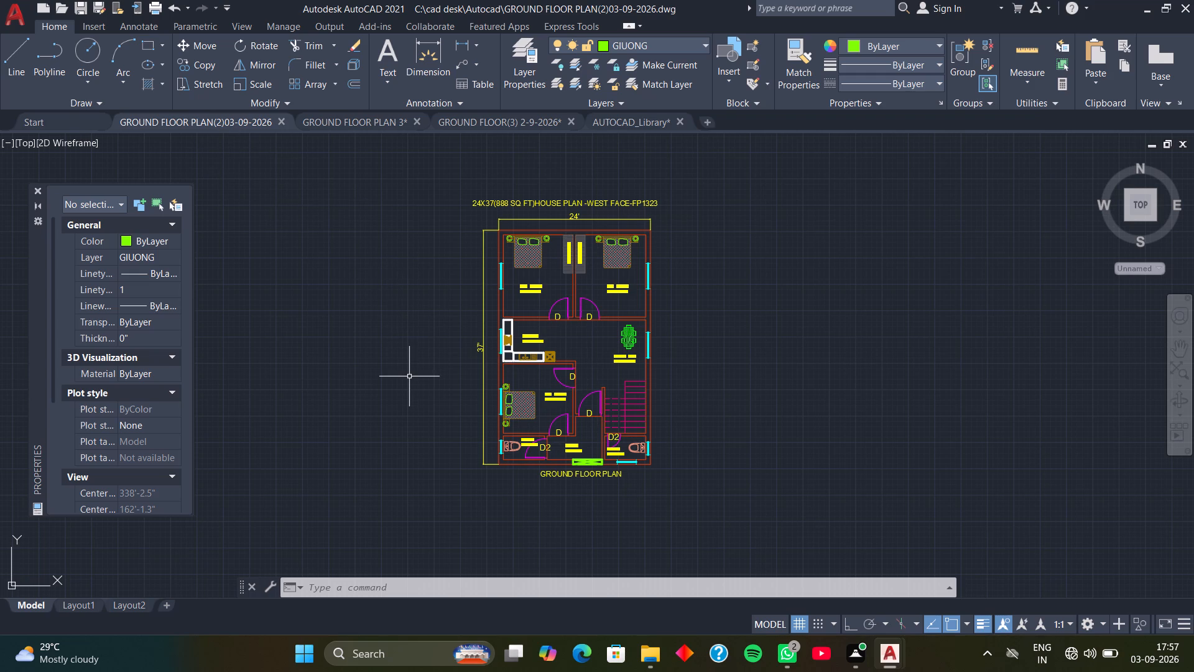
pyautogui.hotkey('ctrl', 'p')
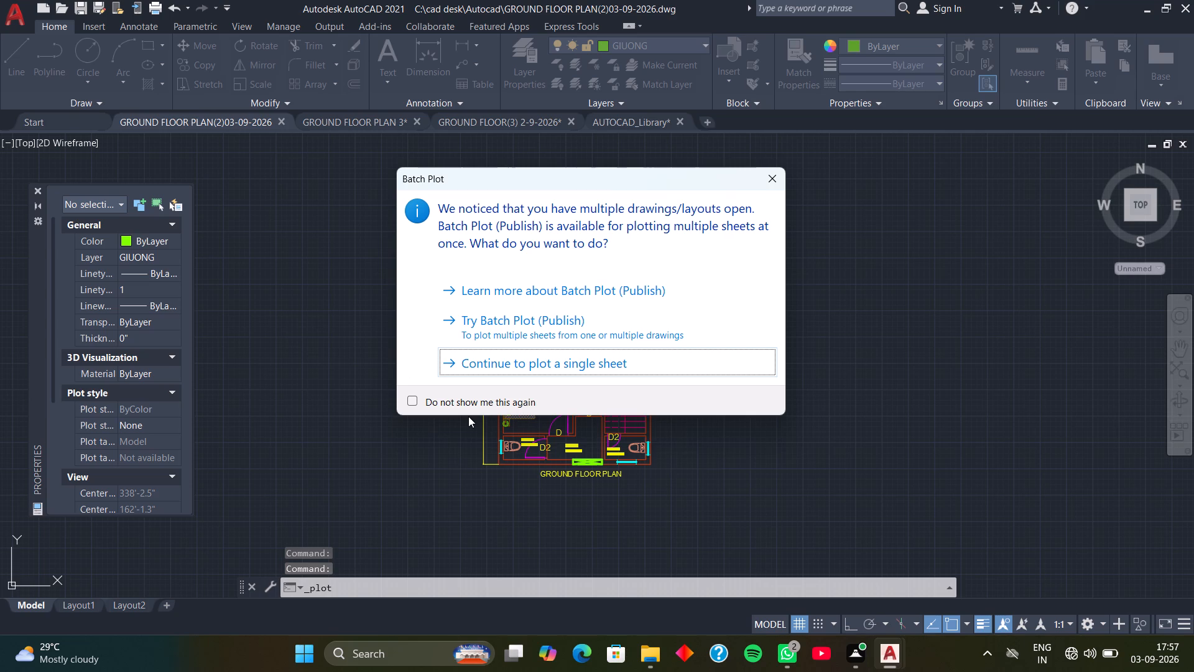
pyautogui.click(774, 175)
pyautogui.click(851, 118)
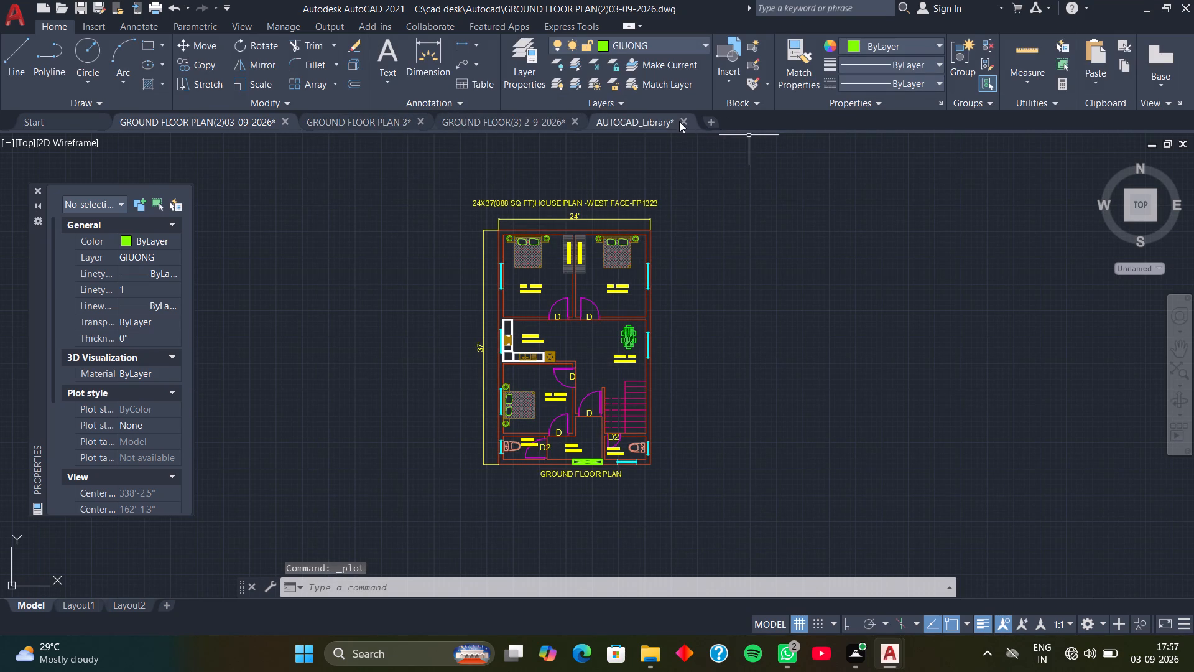
# Close the AUTOCAD_Library, GROUND FLOOR(3) 2-9-2026 and GROUND FLOOR PLAN 3 drawings, saving their changes.
pyautogui.click(679, 121)
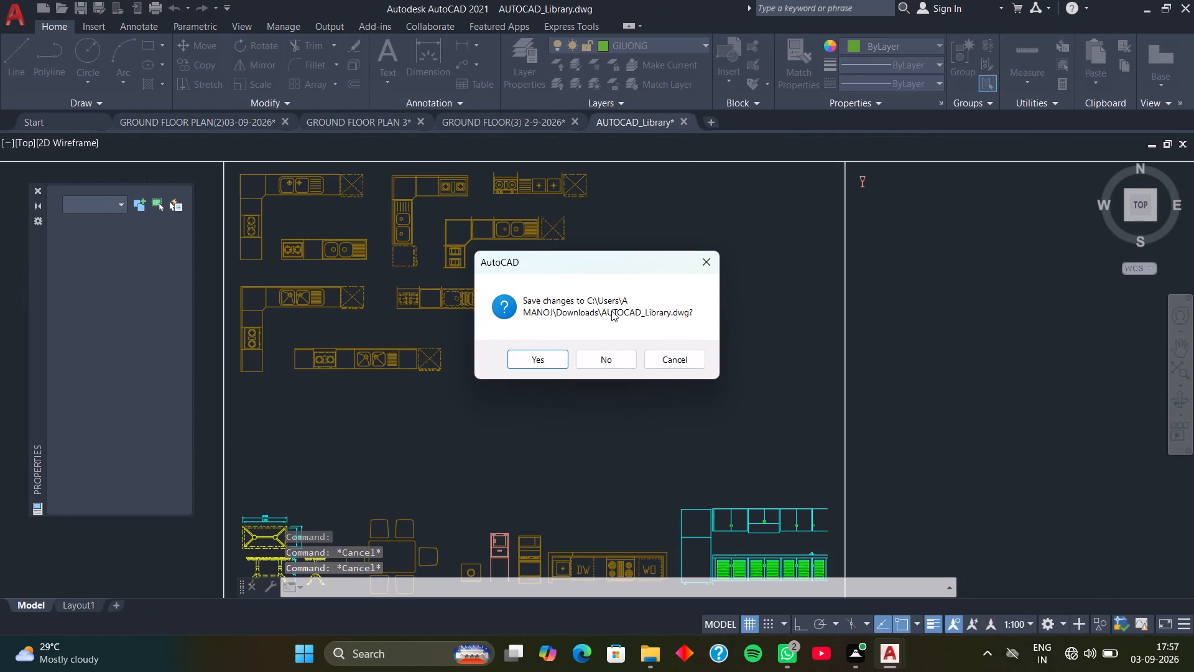
pyautogui.click(546, 361)
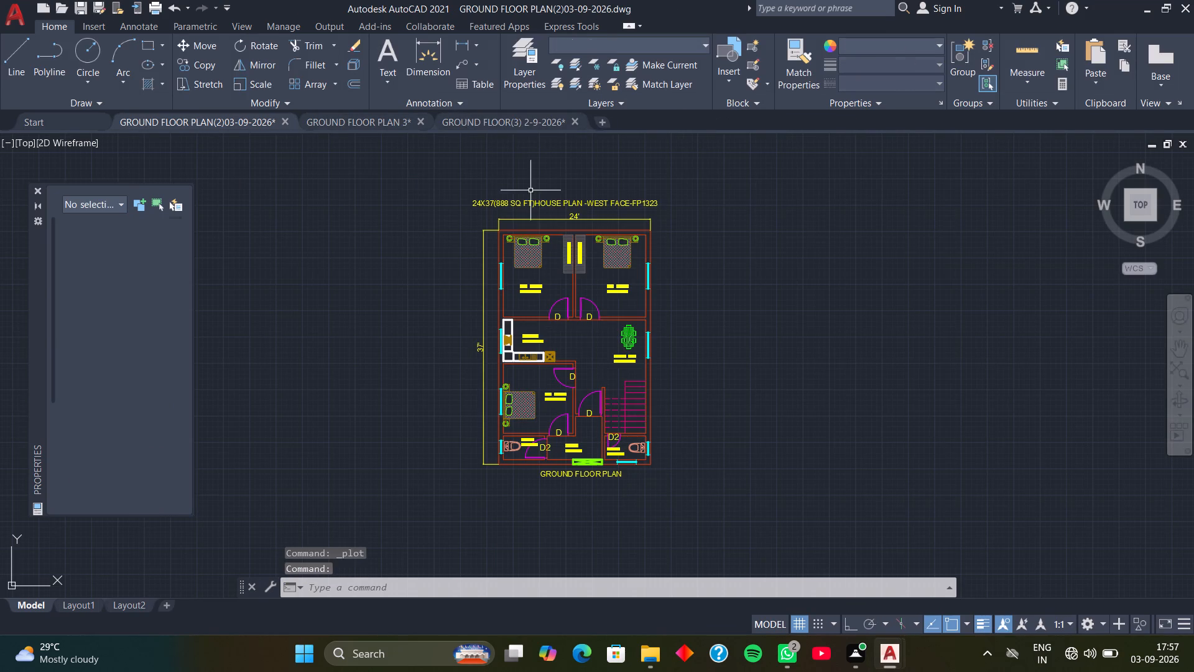
pyautogui.click(575, 118)
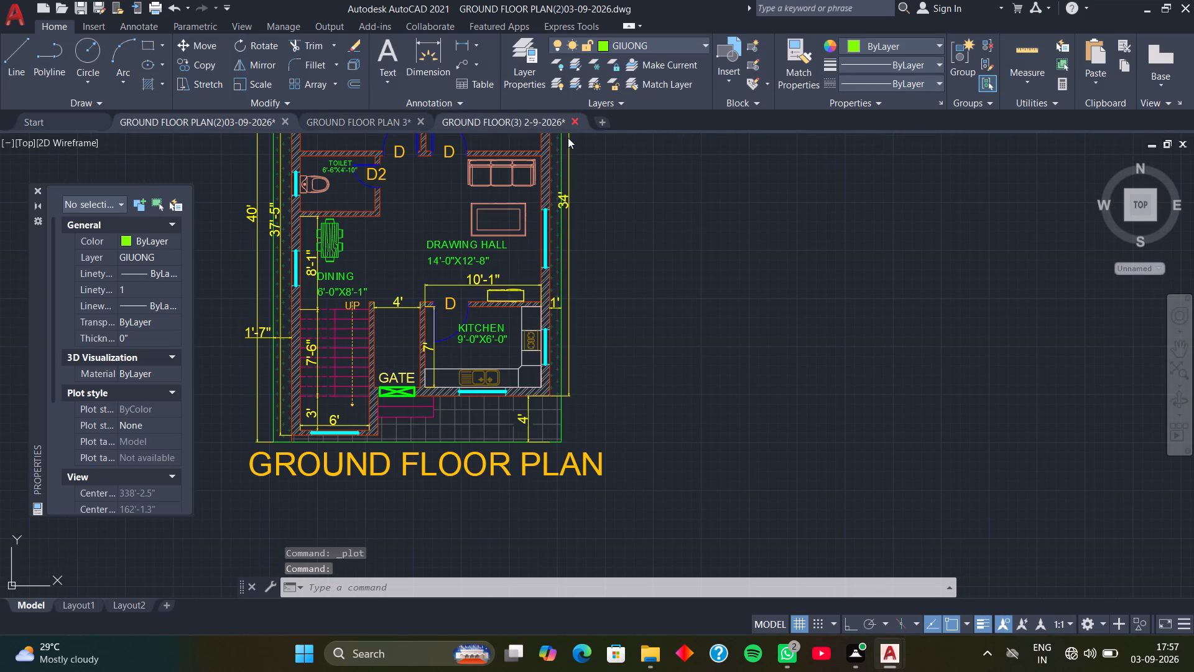
pyautogui.click(553, 359)
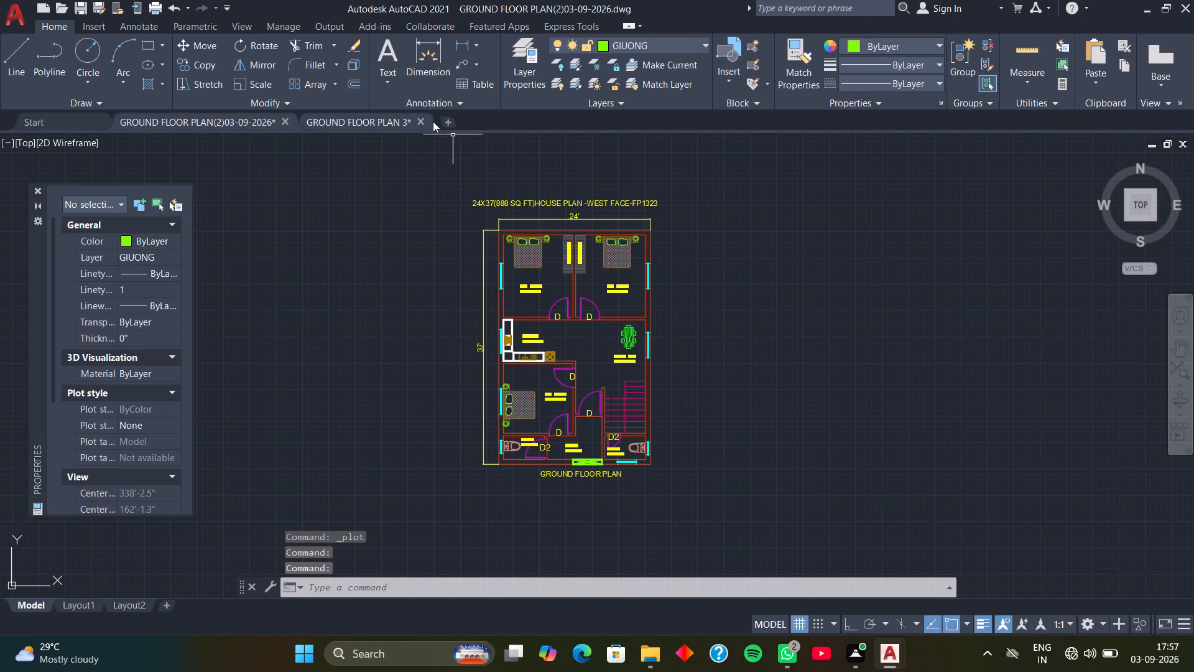
pyautogui.click(419, 121)
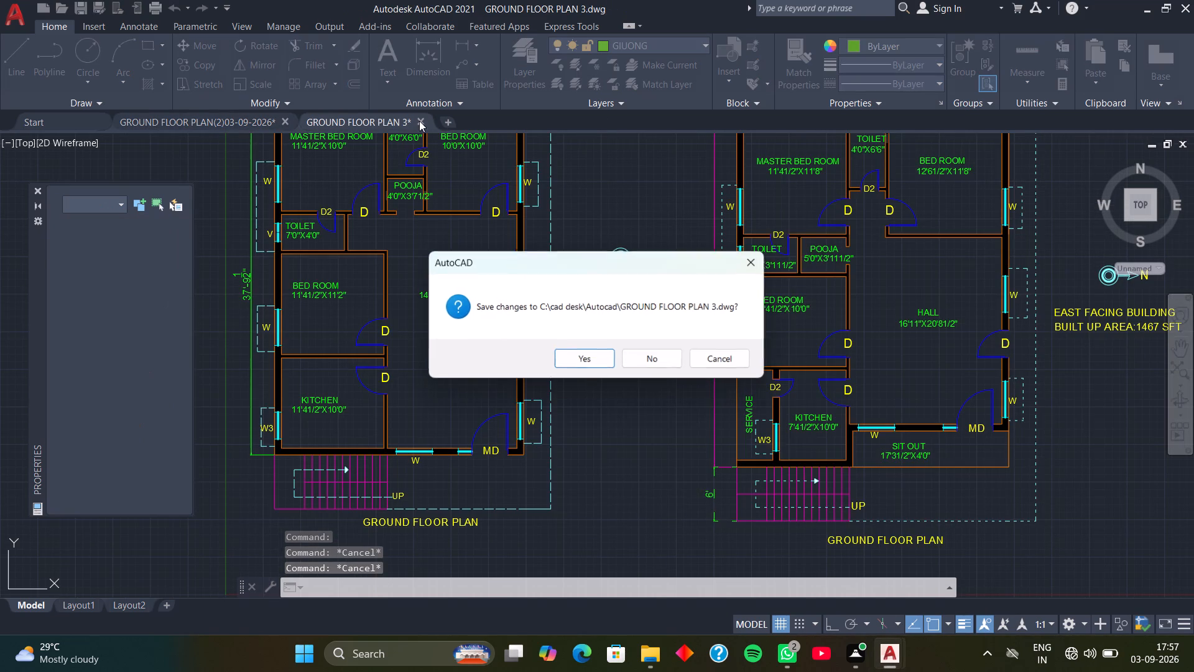
pyautogui.click(575, 357)
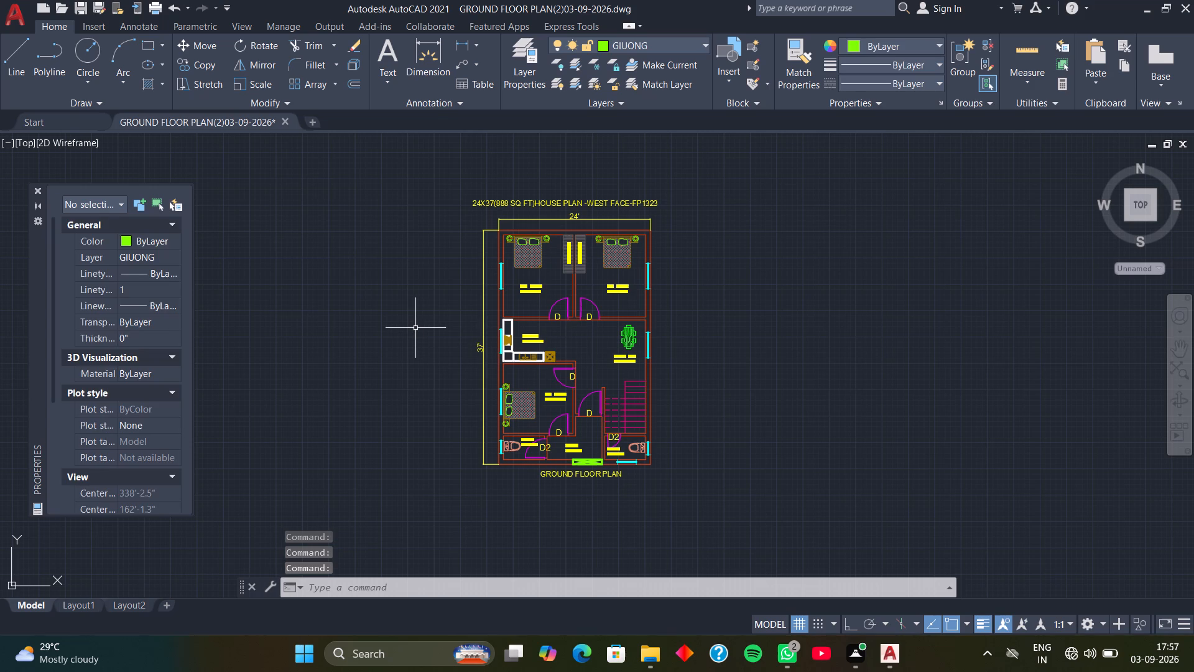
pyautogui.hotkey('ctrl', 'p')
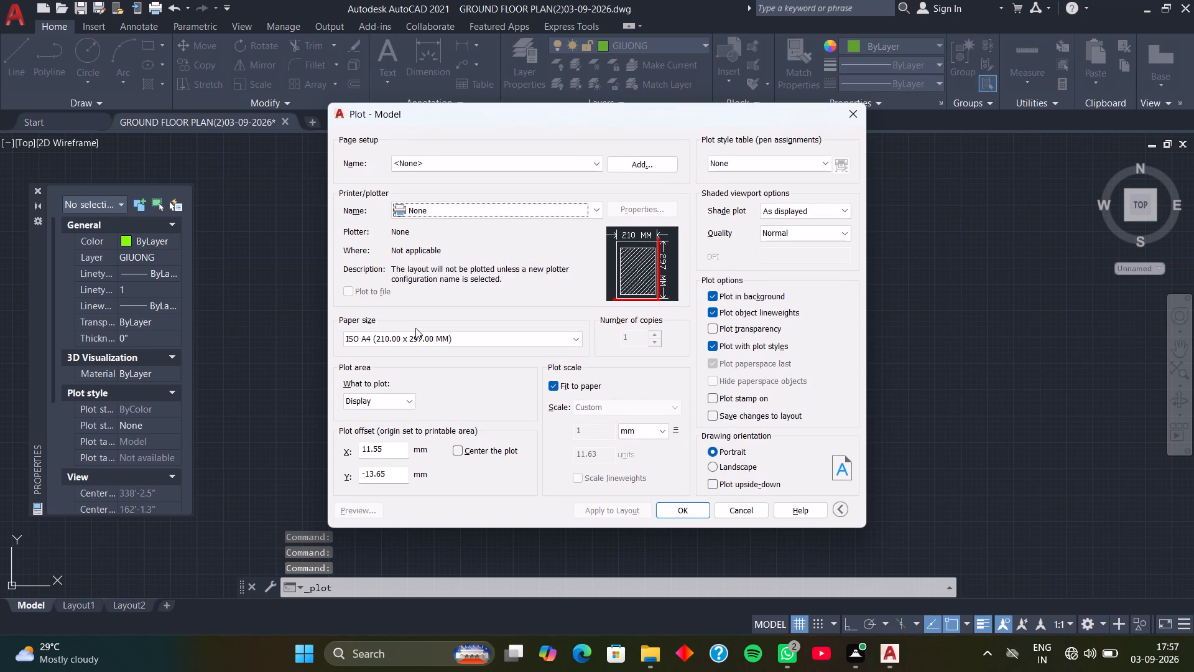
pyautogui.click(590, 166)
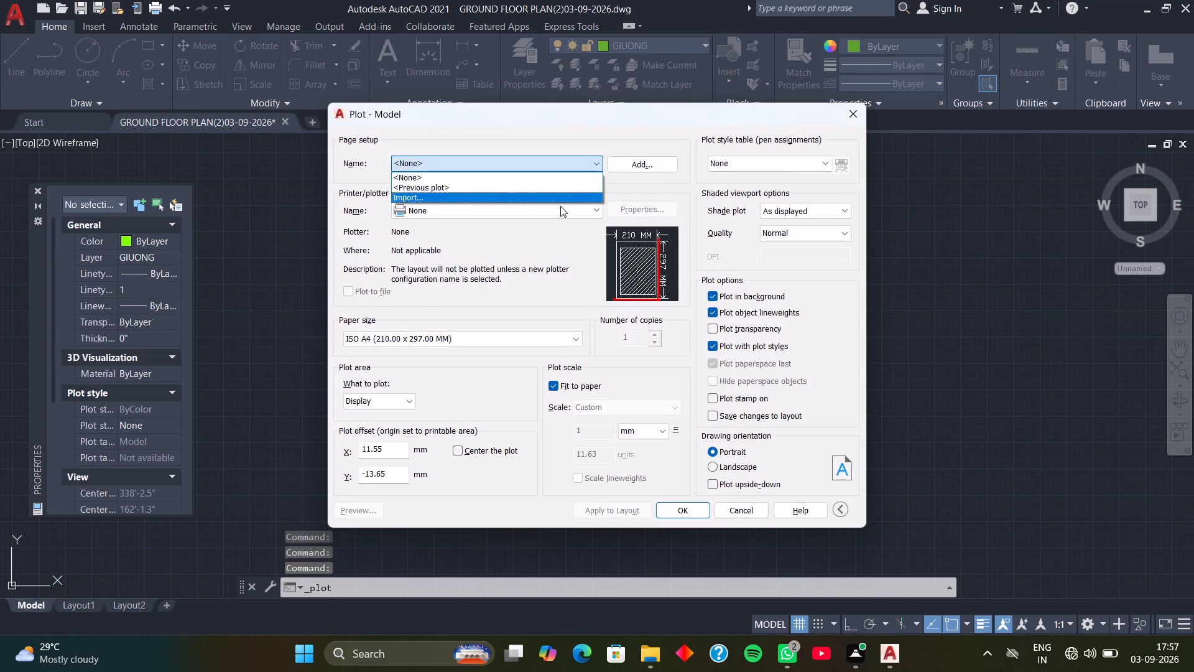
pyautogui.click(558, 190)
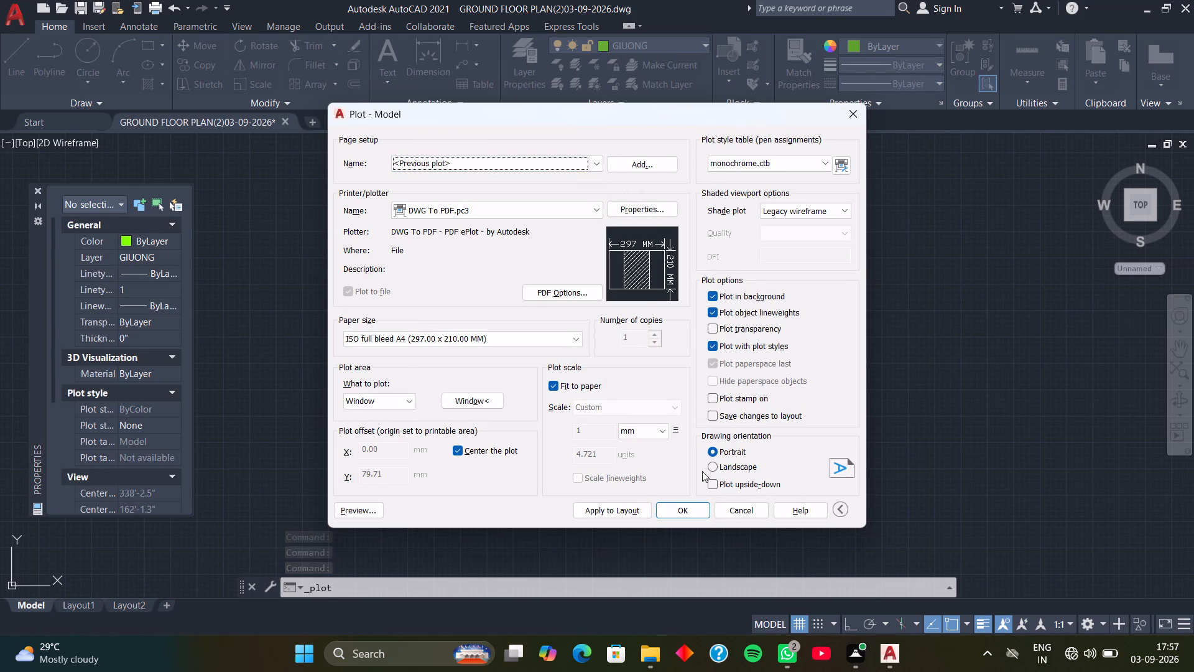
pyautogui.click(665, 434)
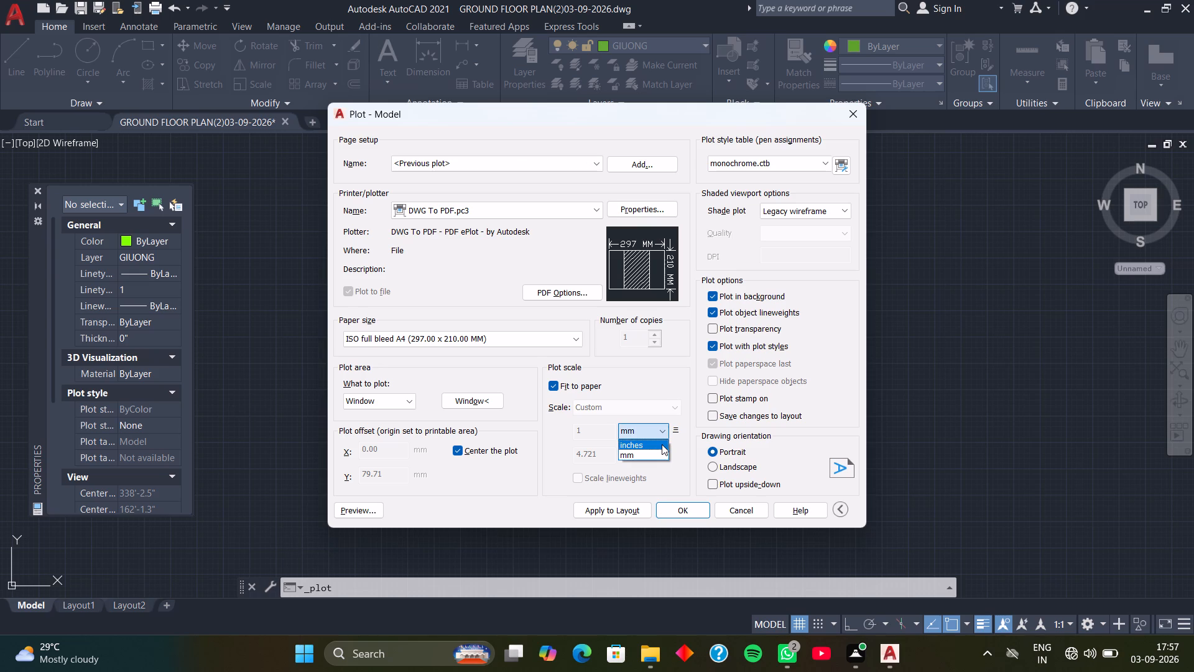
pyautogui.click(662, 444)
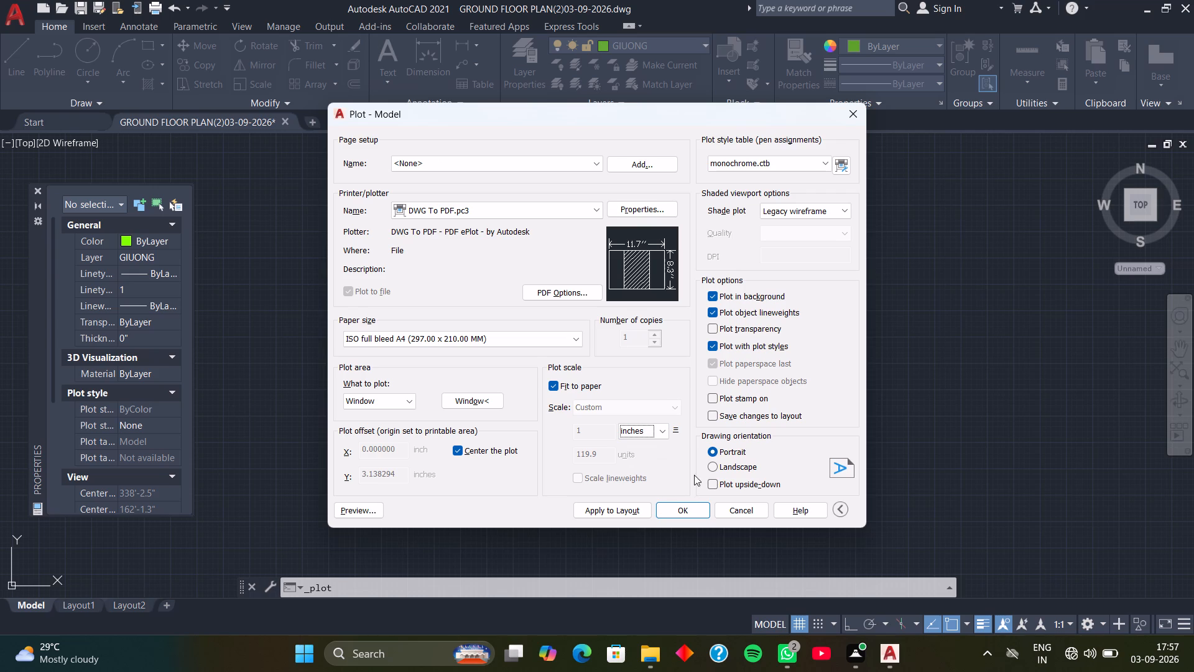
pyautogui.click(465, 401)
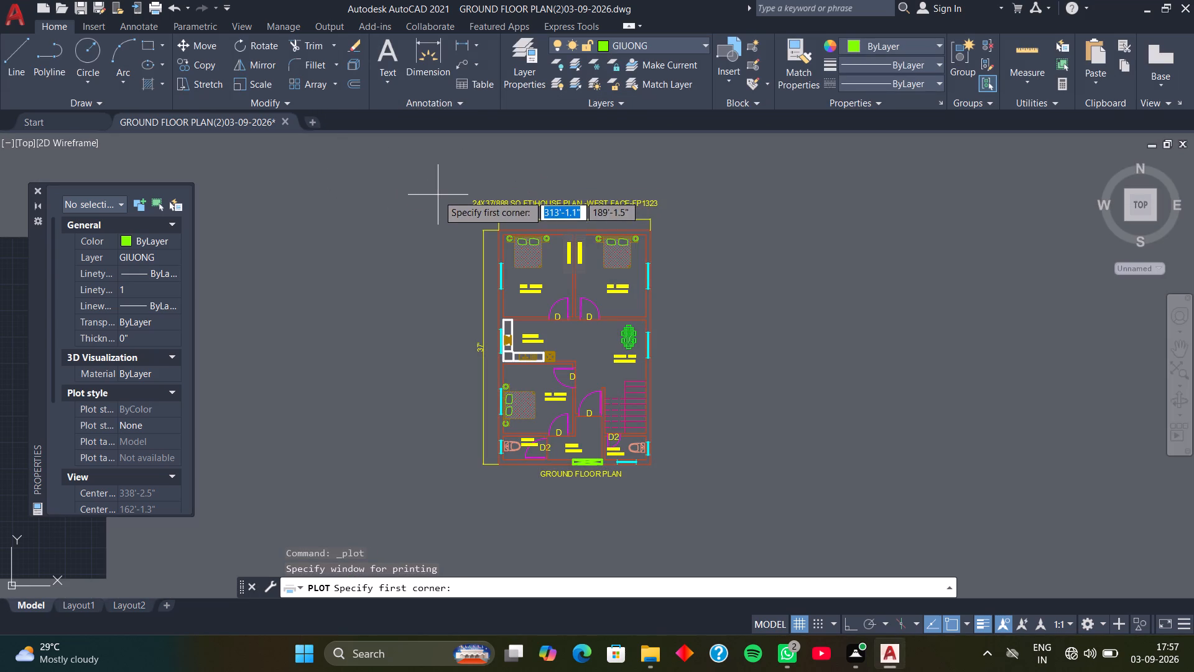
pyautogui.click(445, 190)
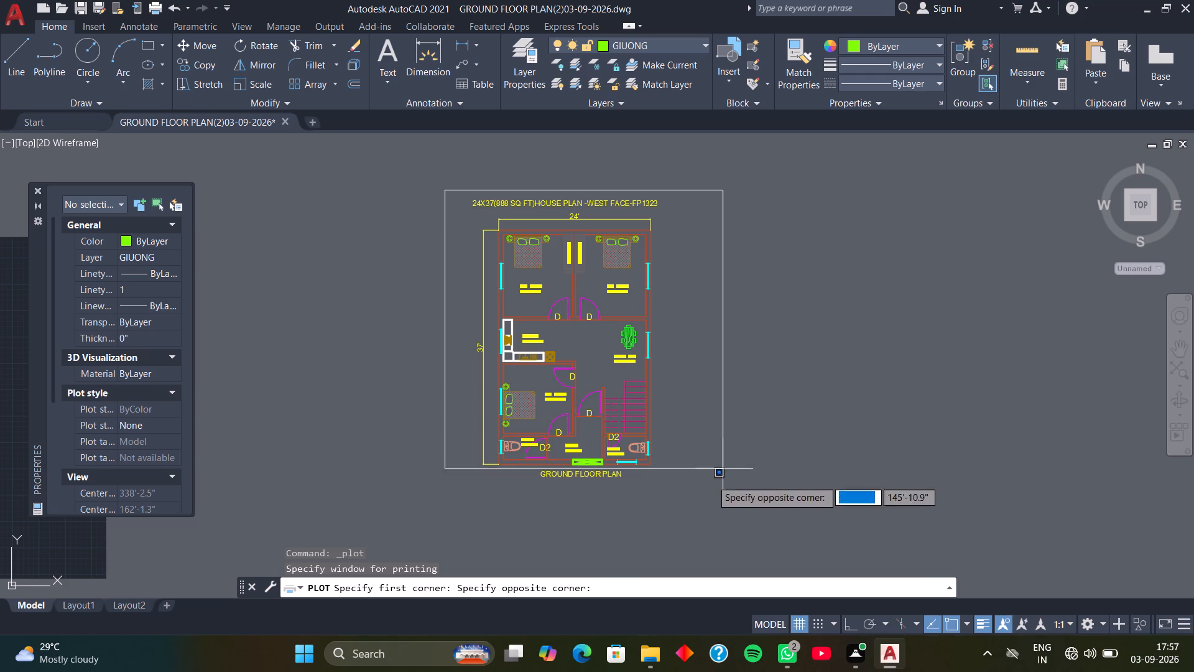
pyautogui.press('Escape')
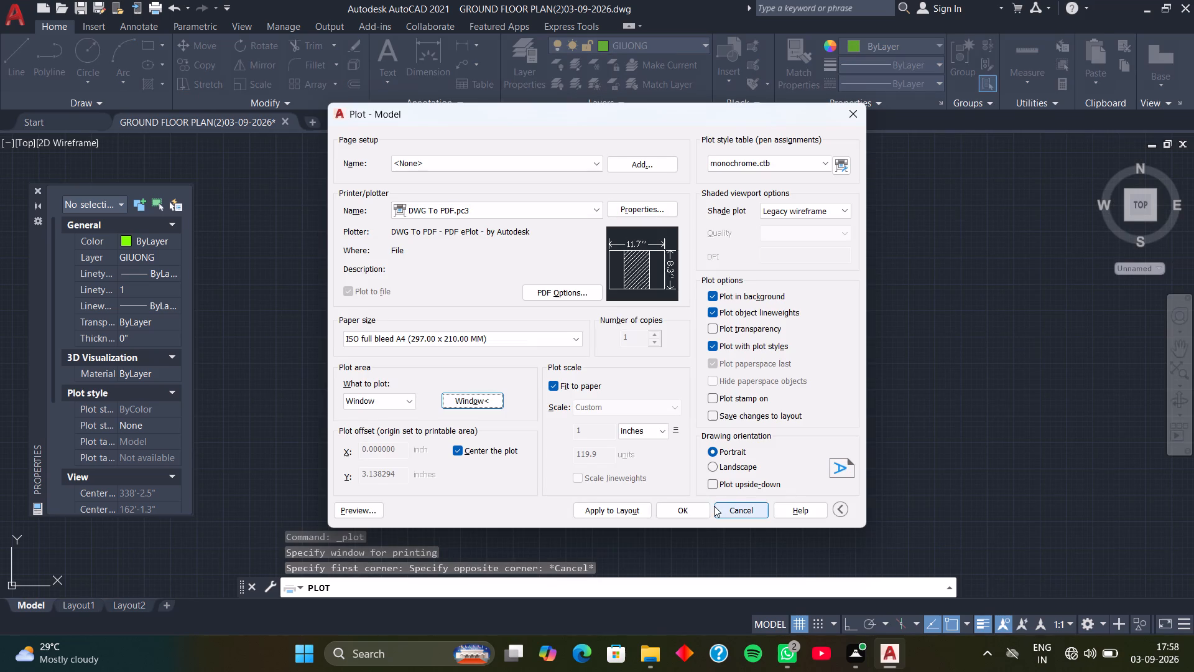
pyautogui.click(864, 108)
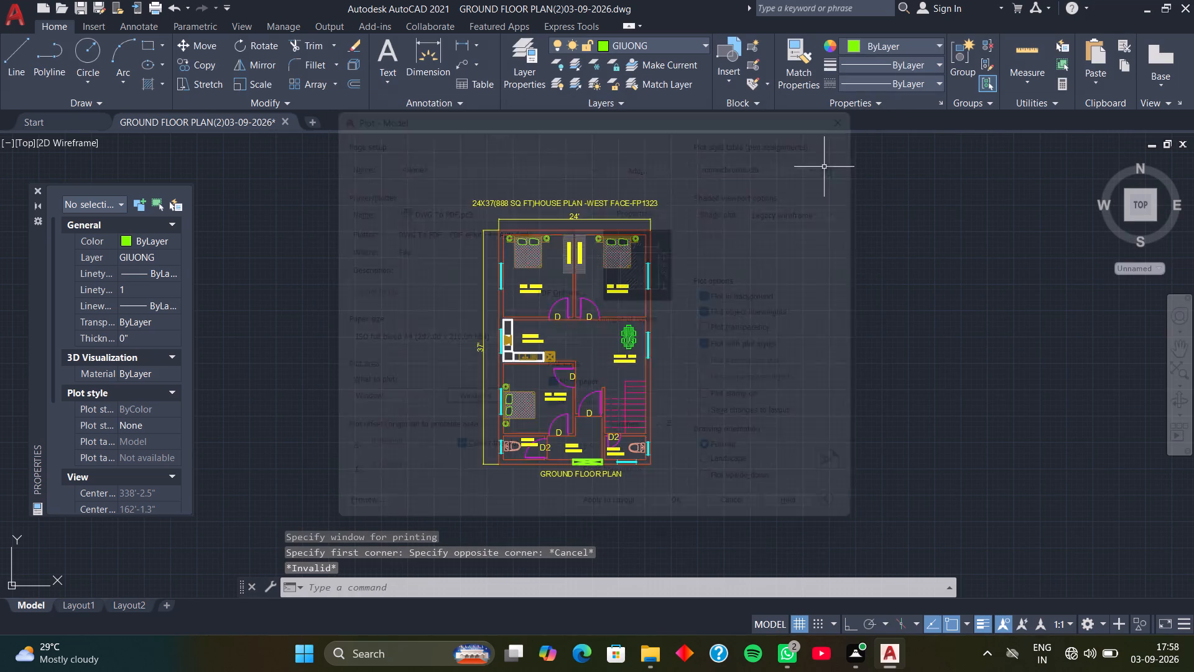
# Hatch the outer wall behind the bedroom beds and the partition between BED ROOM1 and BED ROOM2 with ANSI32 in colour 99,100,102.
pyautogui.scroll(2, 528, 241)
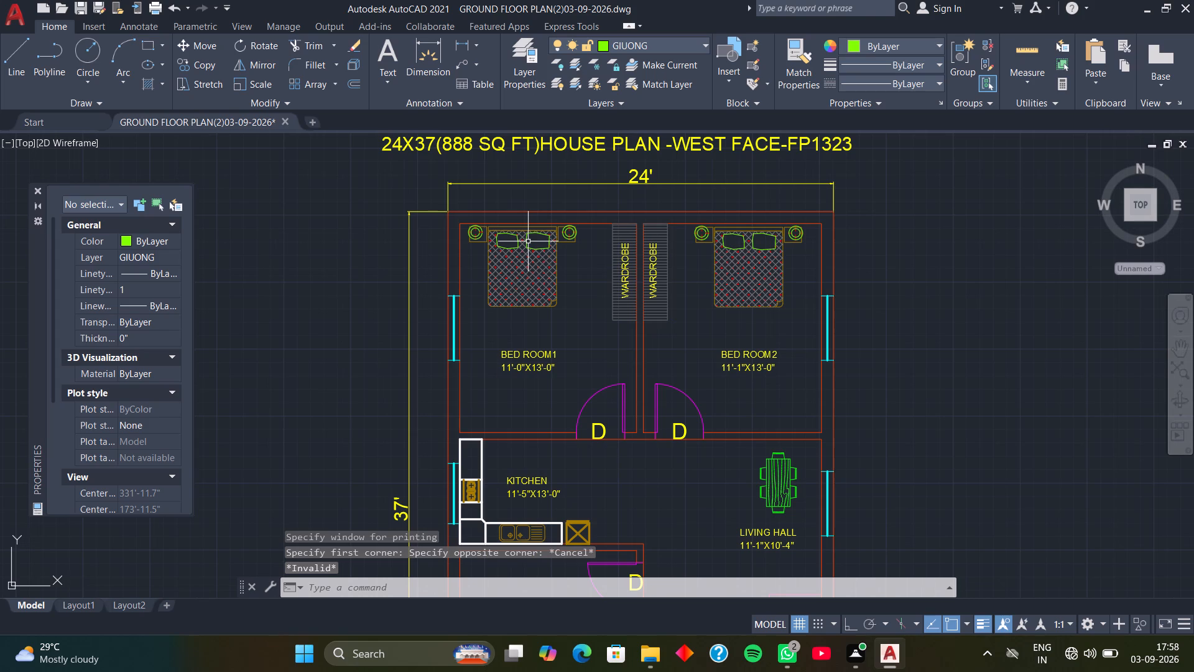
pyautogui.write('H')
pyautogui.press('space')
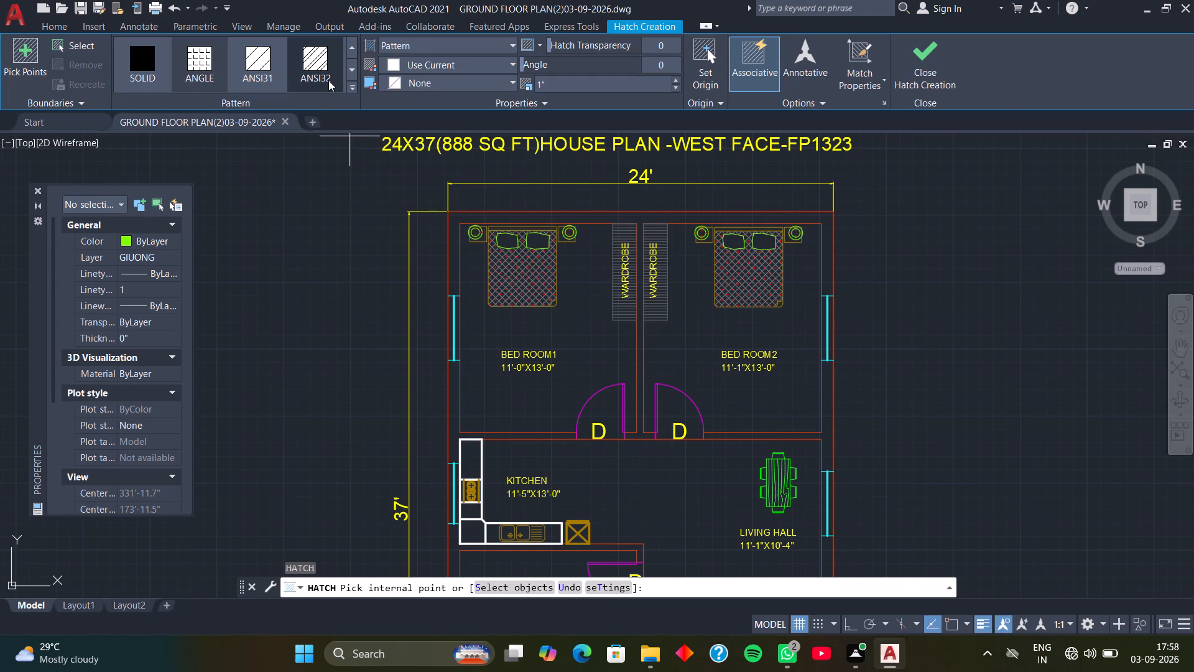
pyautogui.click(328, 80)
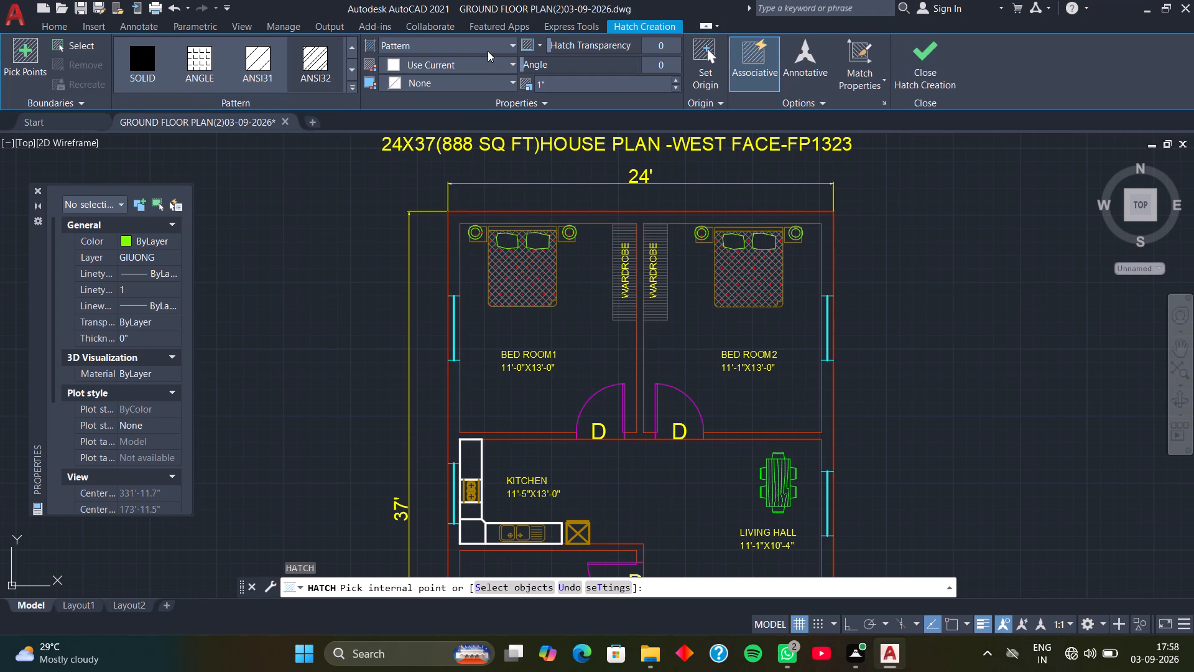
pyautogui.click(512, 61)
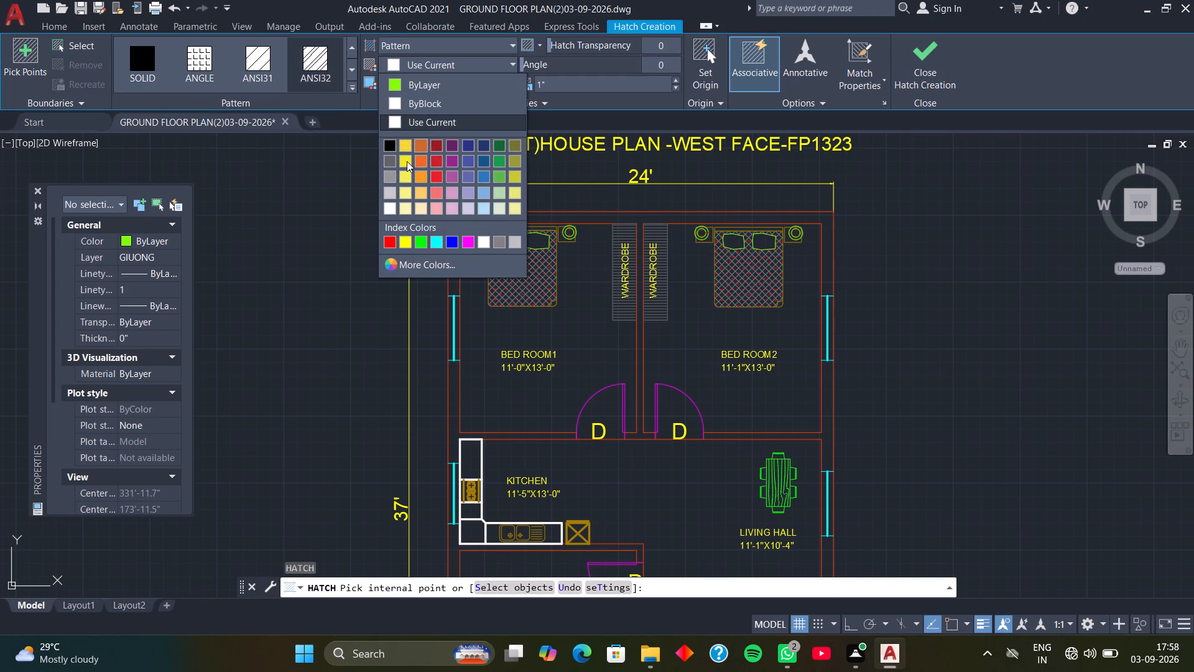
pyautogui.click(393, 164)
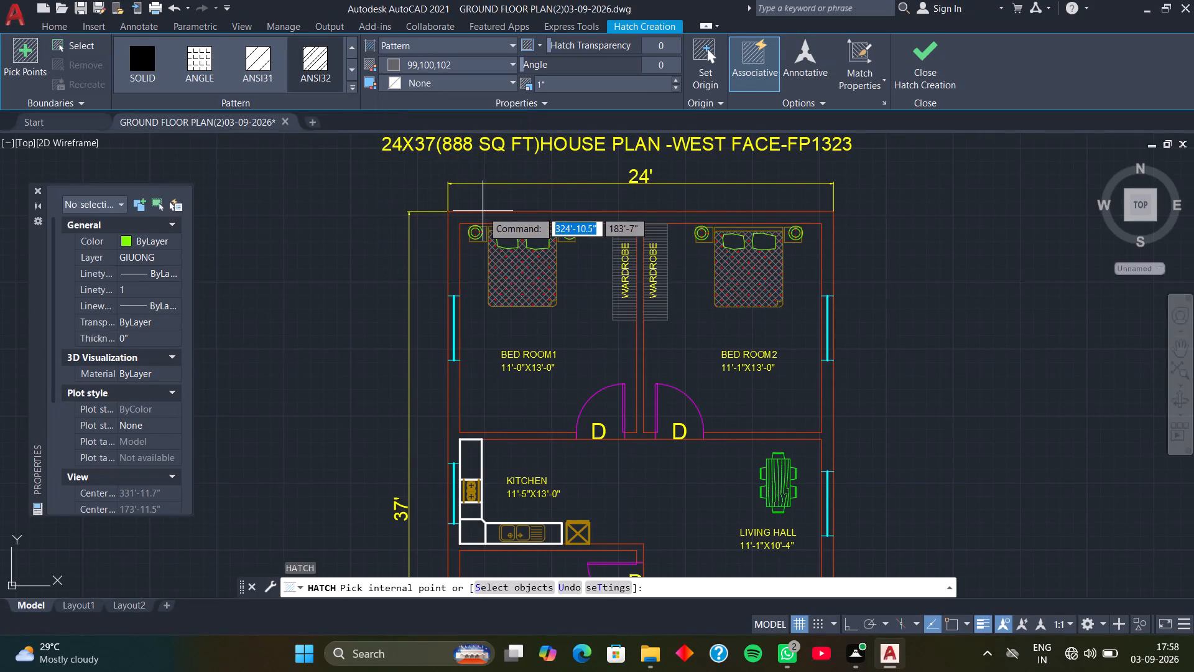
pyautogui.scroll(3, 488, 215)
pyautogui.click(488, 215)
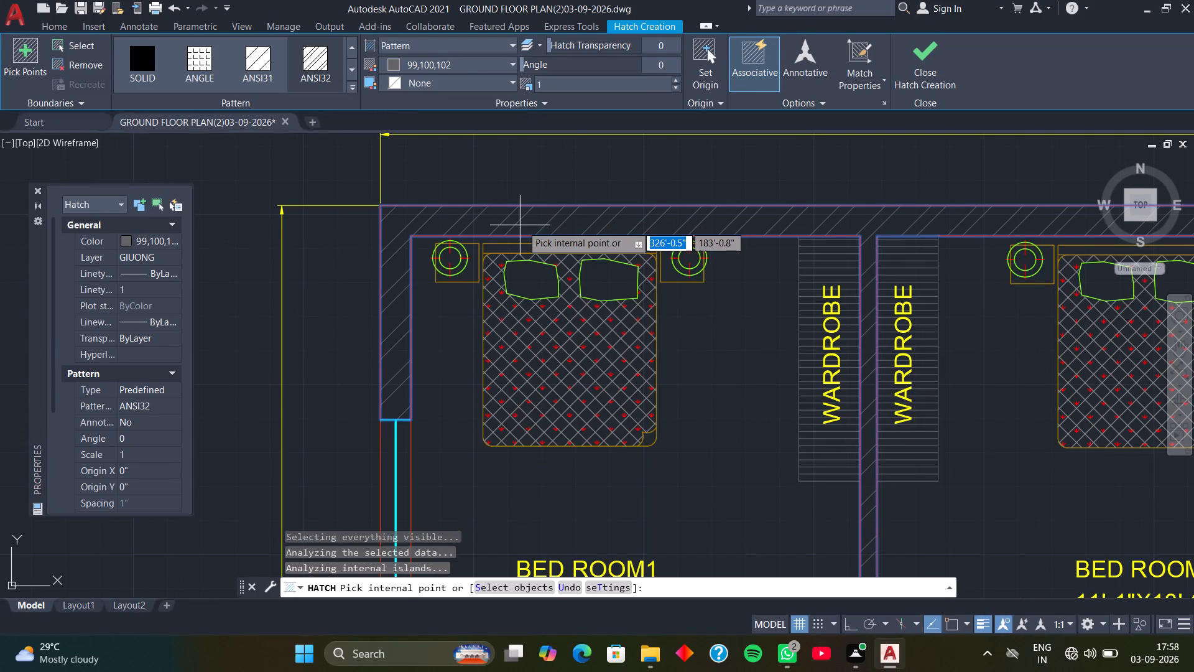
pyautogui.press('space')
# Apply the same ANSI32 hatch to the outer walls below the BED ROOM1 and BED ROOM2 windows and the walls dividing them from the kitchen and living hall.
pyautogui.scroll(-3, 543, 237)
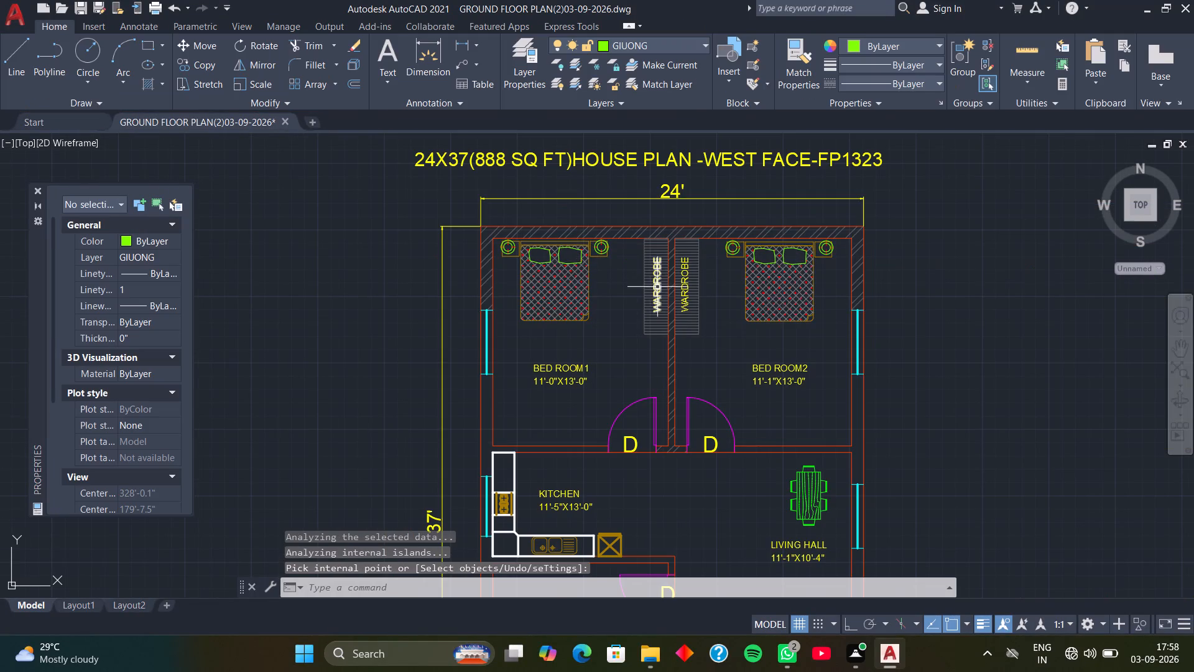
pyautogui.moveTo(661, 292); pyautogui.dragTo(485, 205, button='middle')
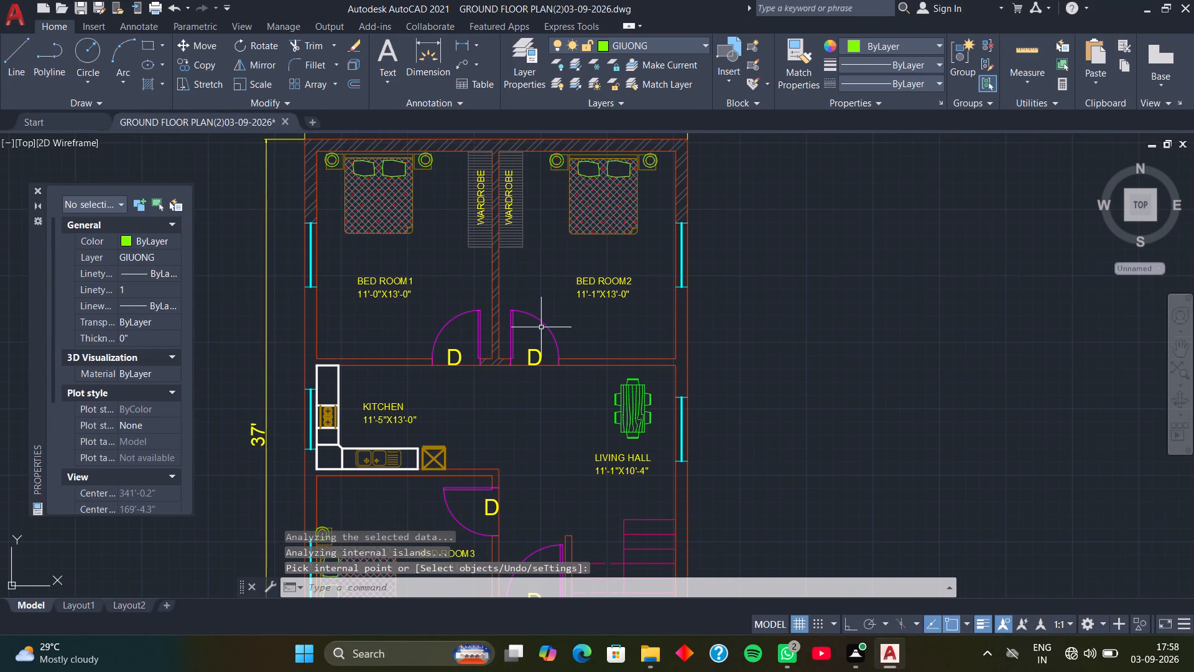
pyautogui.press('space')
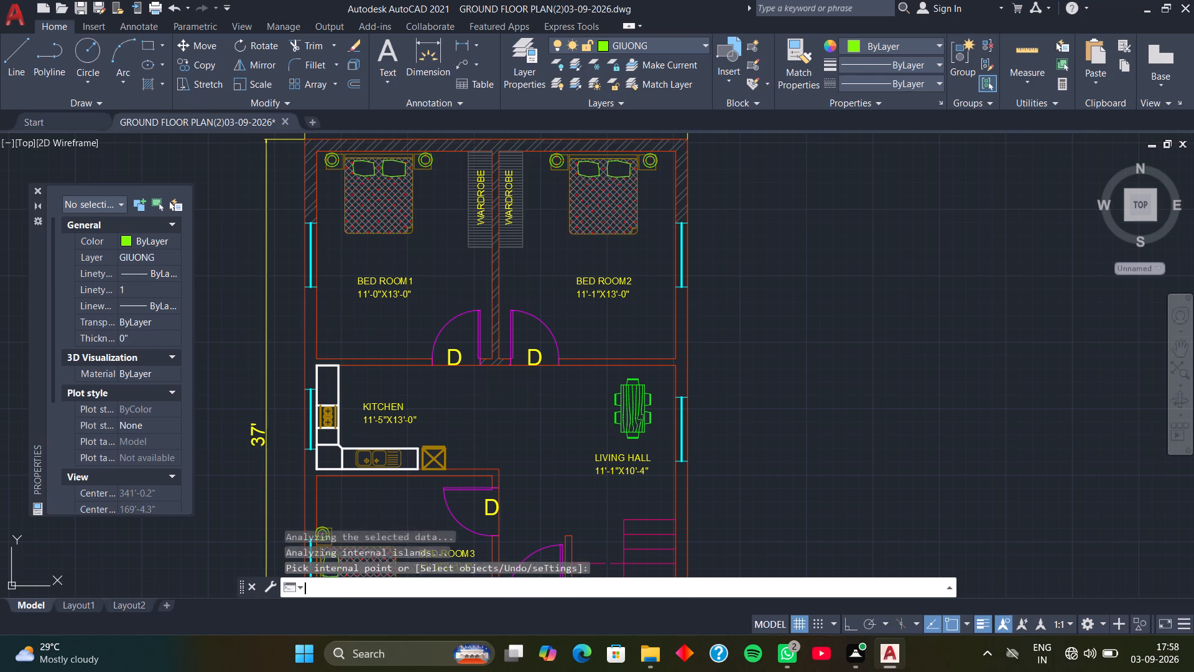
pyautogui.click(312, 327)
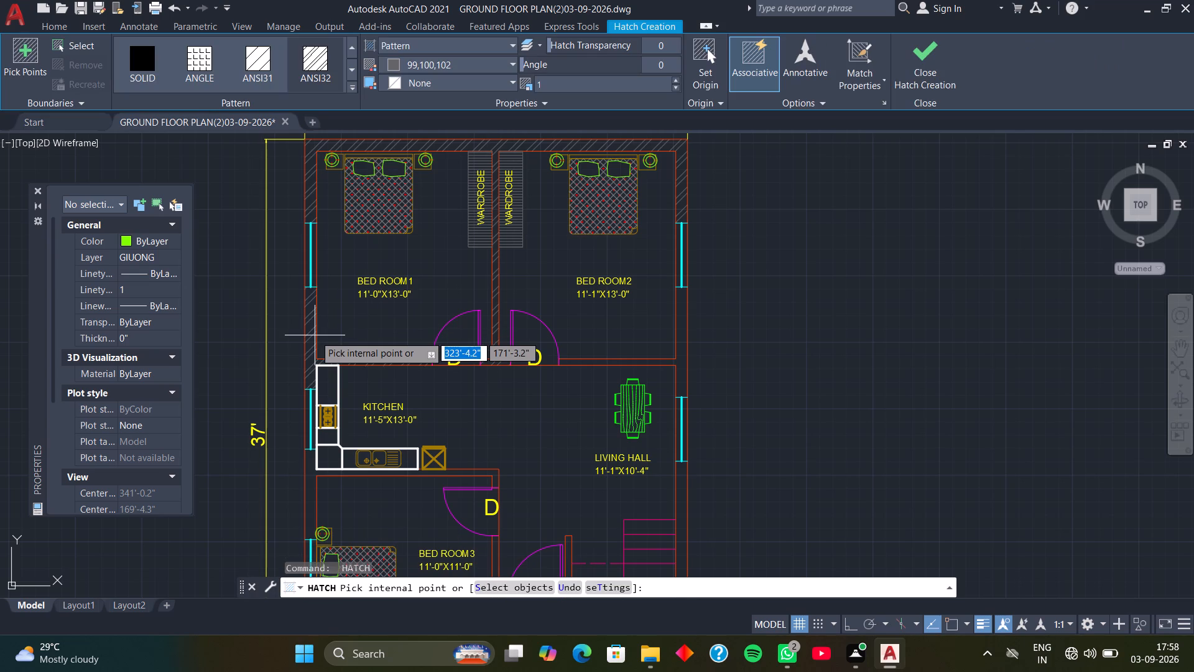
pyautogui.click(315, 335)
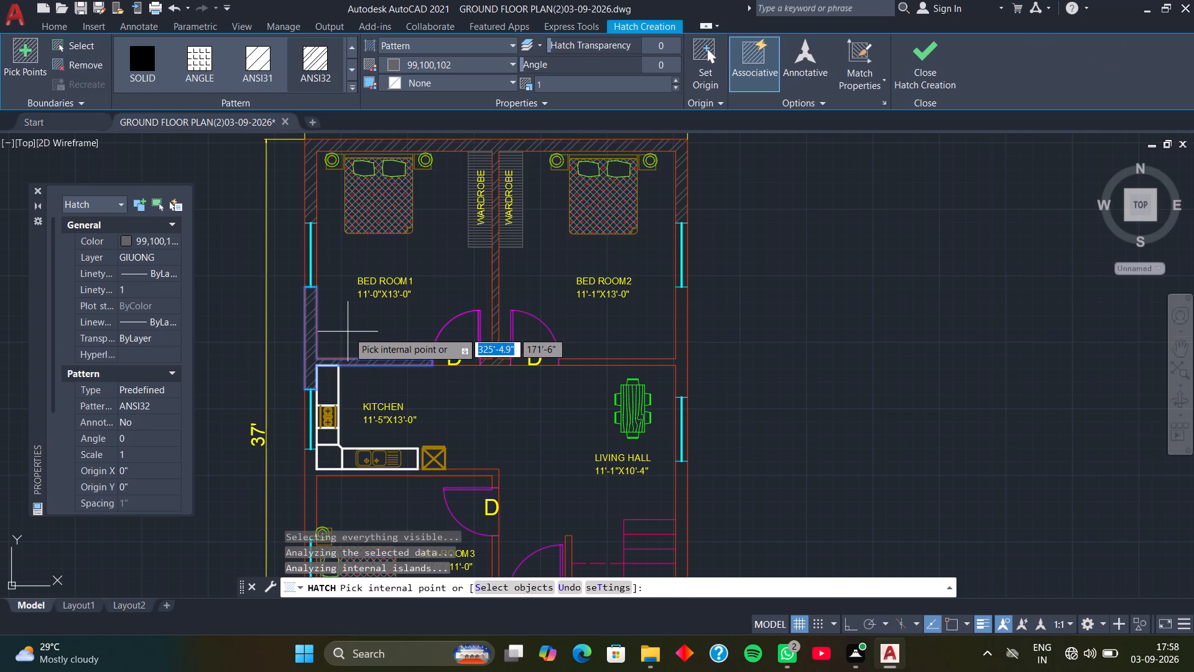
pyautogui.press('space')
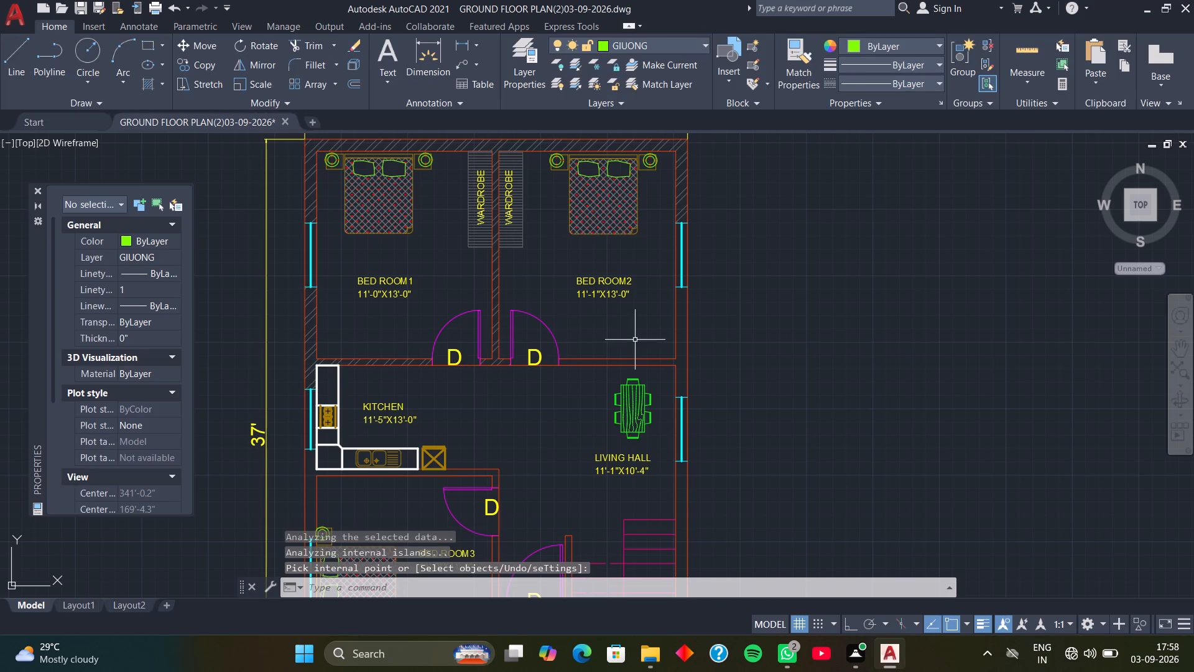
pyautogui.press('space')
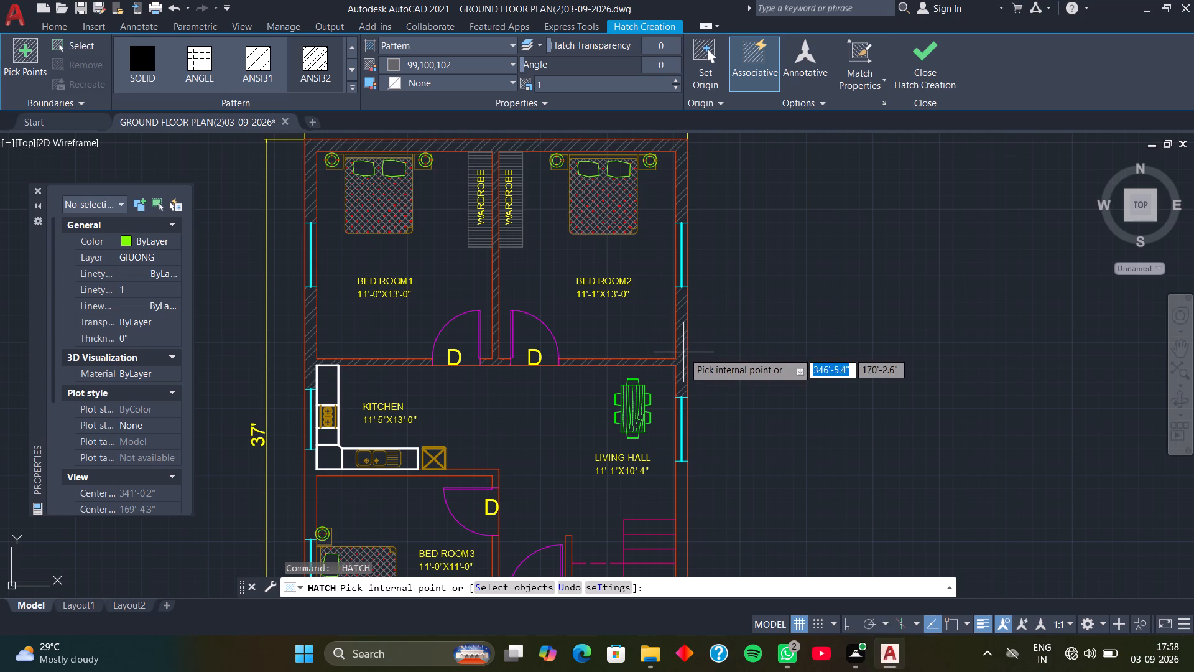
pyautogui.click(683, 352)
pyautogui.press('space')
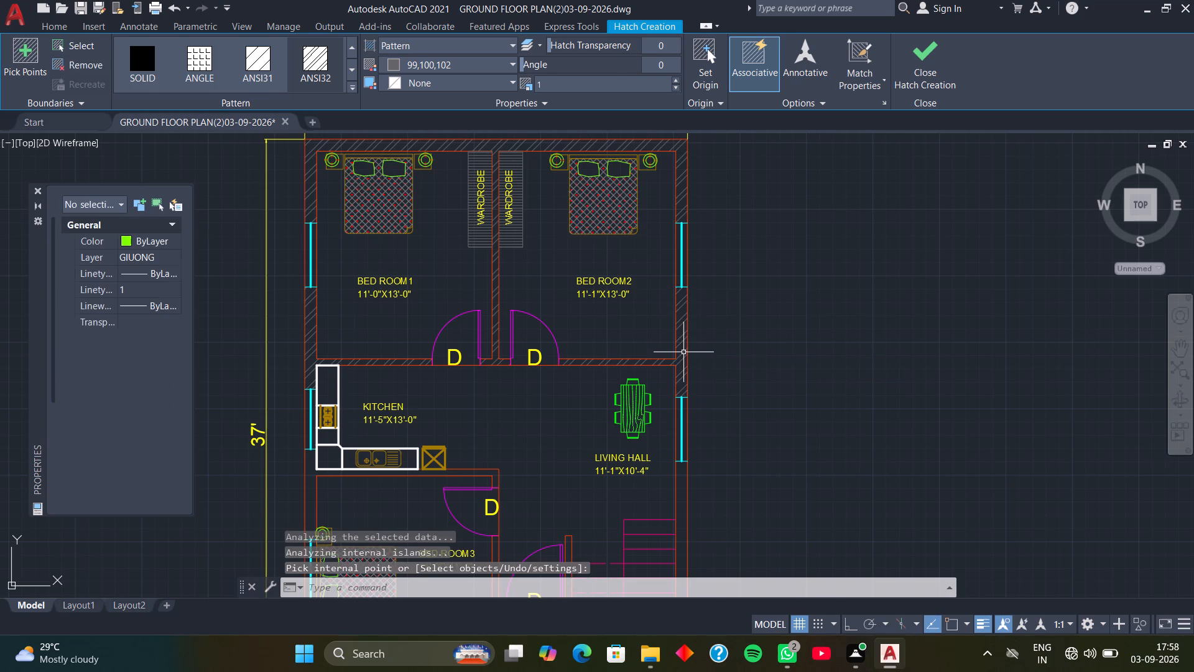
# Hatch the wall between the kitchen and BED ROOM3 and its adjoining outer wall with the same ANSI32 pattern.
pyautogui.moveTo(511, 495); pyautogui.dragTo(554, 348, button='middle')
pyautogui.scroll(2, 476, 309)
pyautogui.press('space')
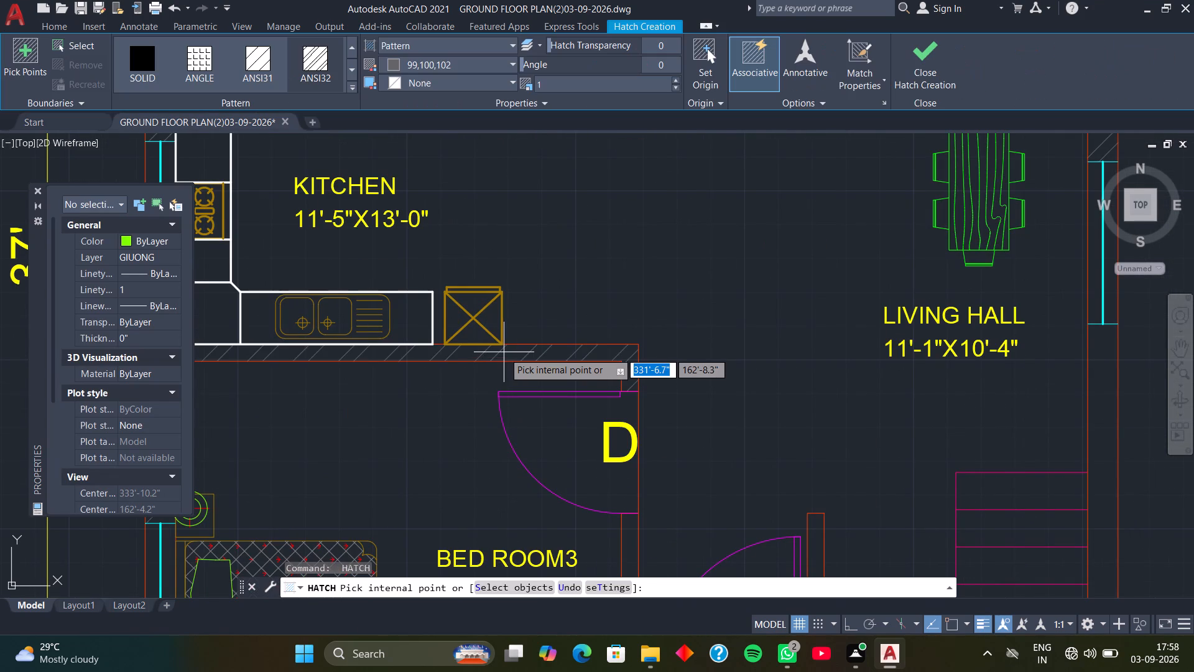
pyautogui.click(504, 352)
pyautogui.press('space')
# Hatch the wall between BED ROOM3 and the porch, and the wall beside the staircase, with the same ANSI32 pattern.
pyautogui.scroll(-2, 504, 356)
pyautogui.moveTo(488, 408); pyautogui.dragTo(483, 266, button='middle')
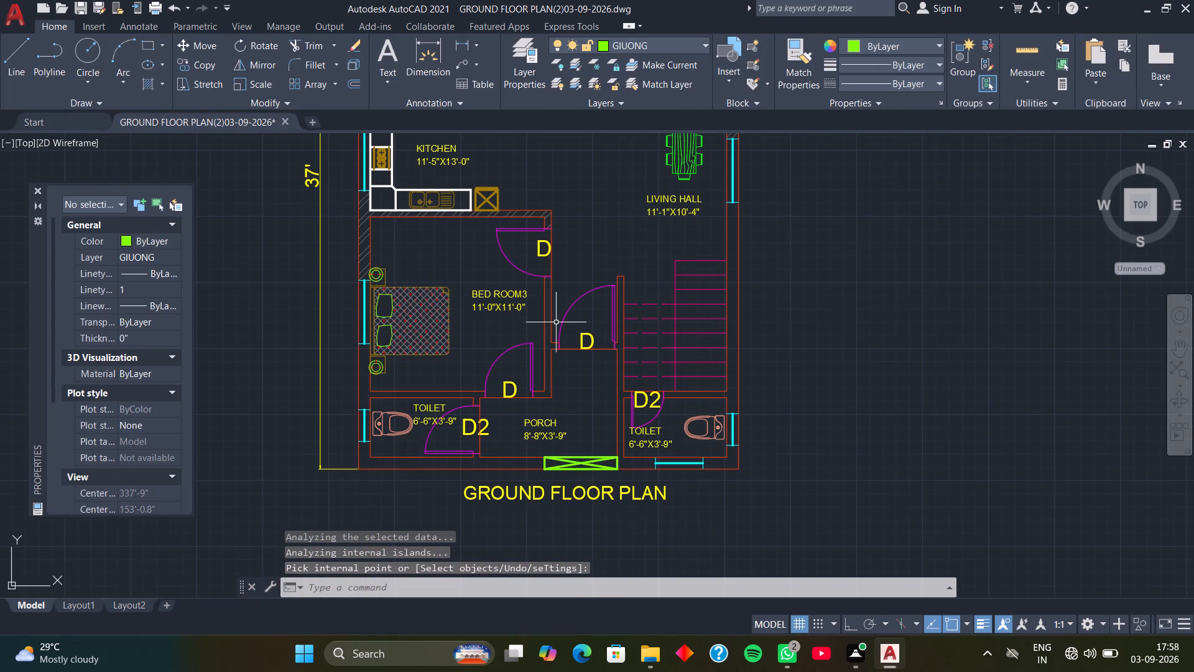
pyautogui.press('space')
pyautogui.scroll(2, 556, 322)
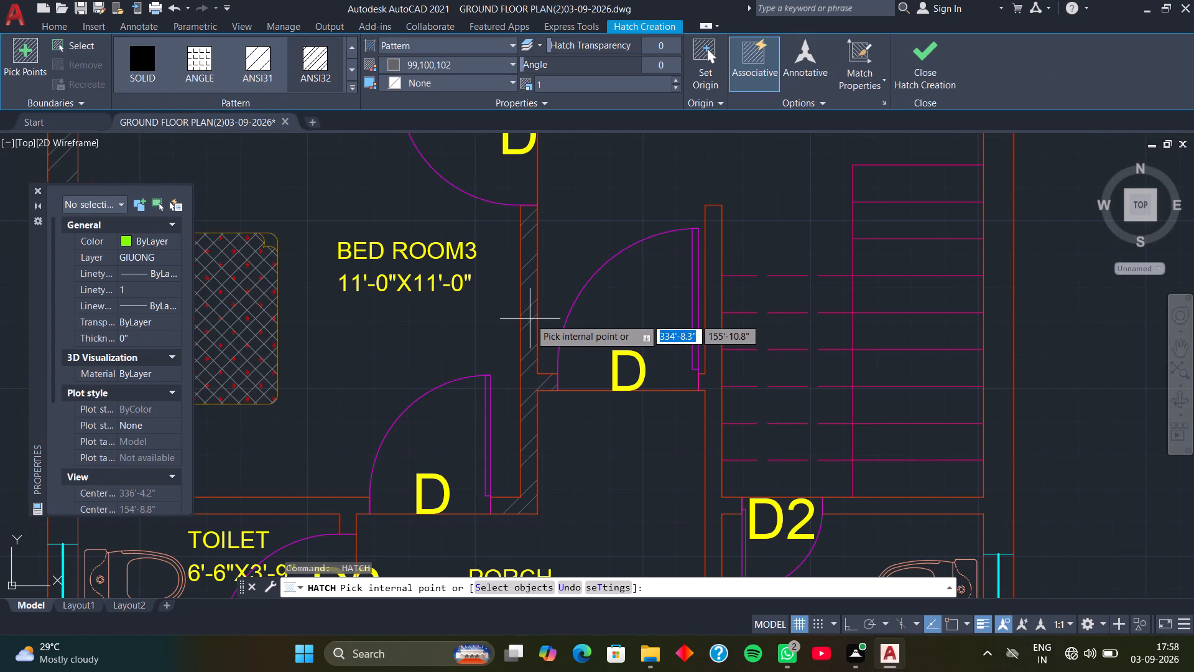
pyautogui.click(530, 319)
pyautogui.press('space')
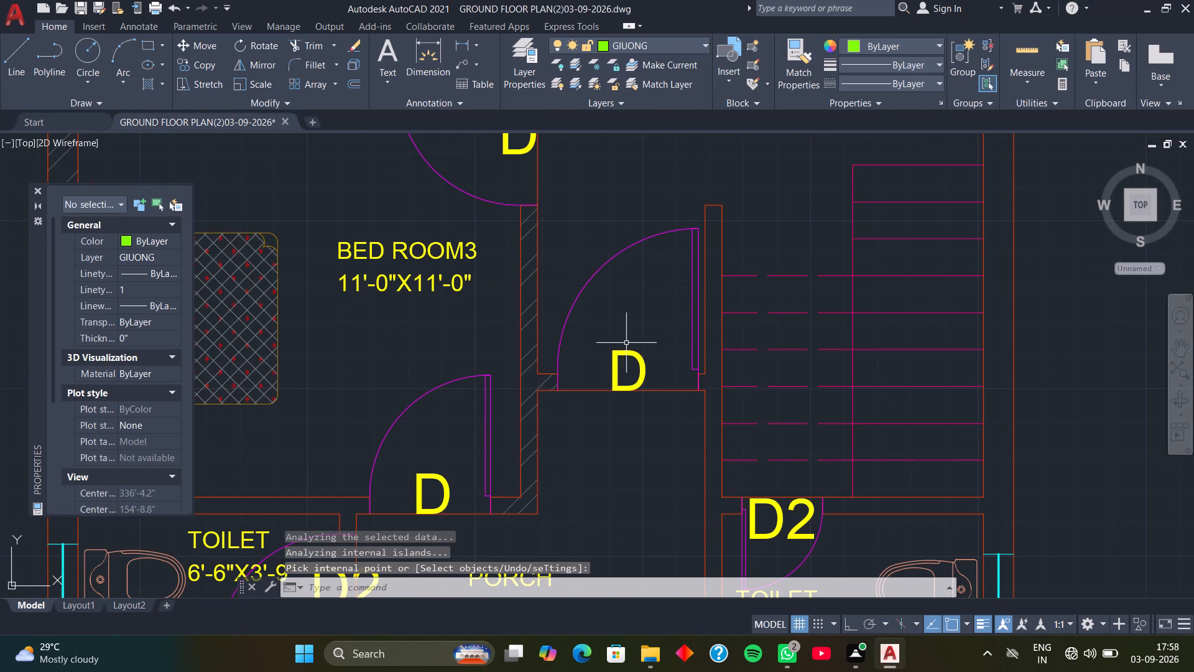
pyautogui.press('space')
pyautogui.click(714, 366)
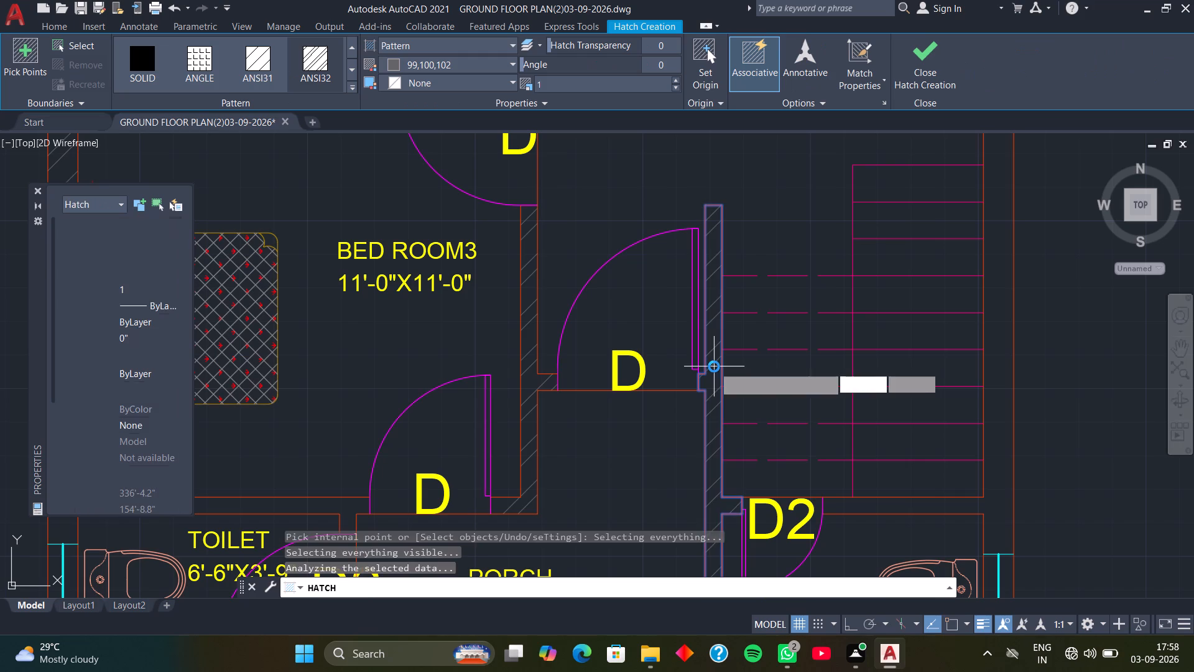
pyautogui.press('space')
# Hatch the walls around the toilet next to BED ROOM3 and the outer wall running to the porch entrance with the same ANSI32 pattern.
pyautogui.scroll(-2, 690, 373)
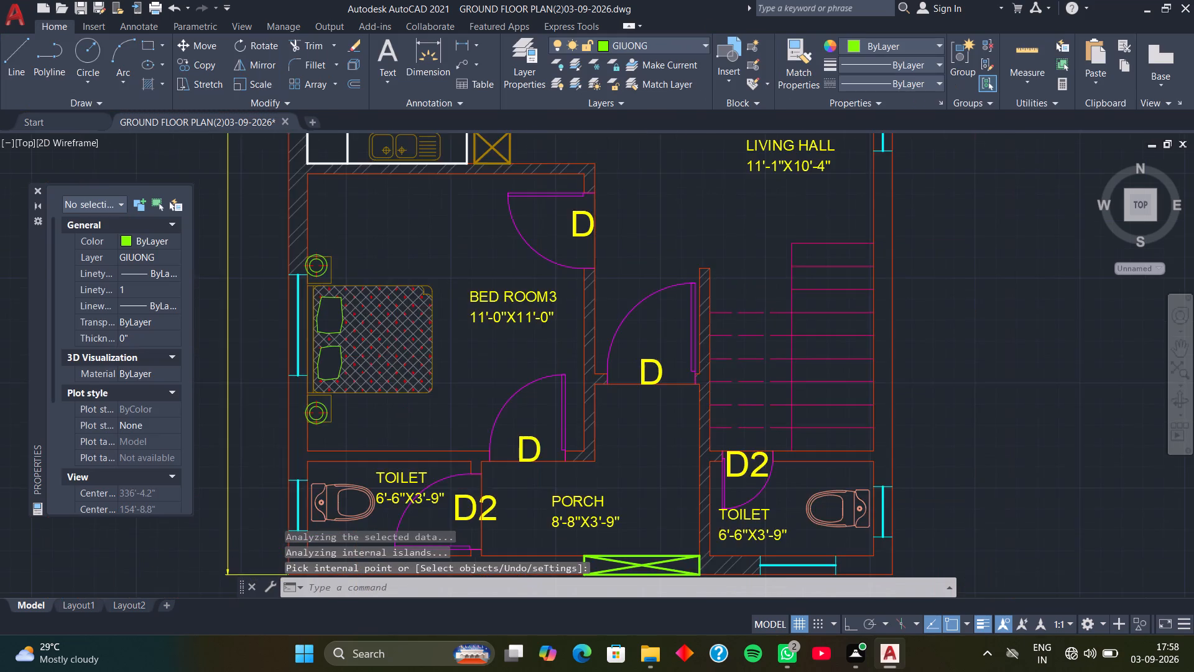
pyautogui.moveTo(672, 446); pyautogui.dragTo(740, 392, button='middle')
pyautogui.scroll(3, 487, 383)
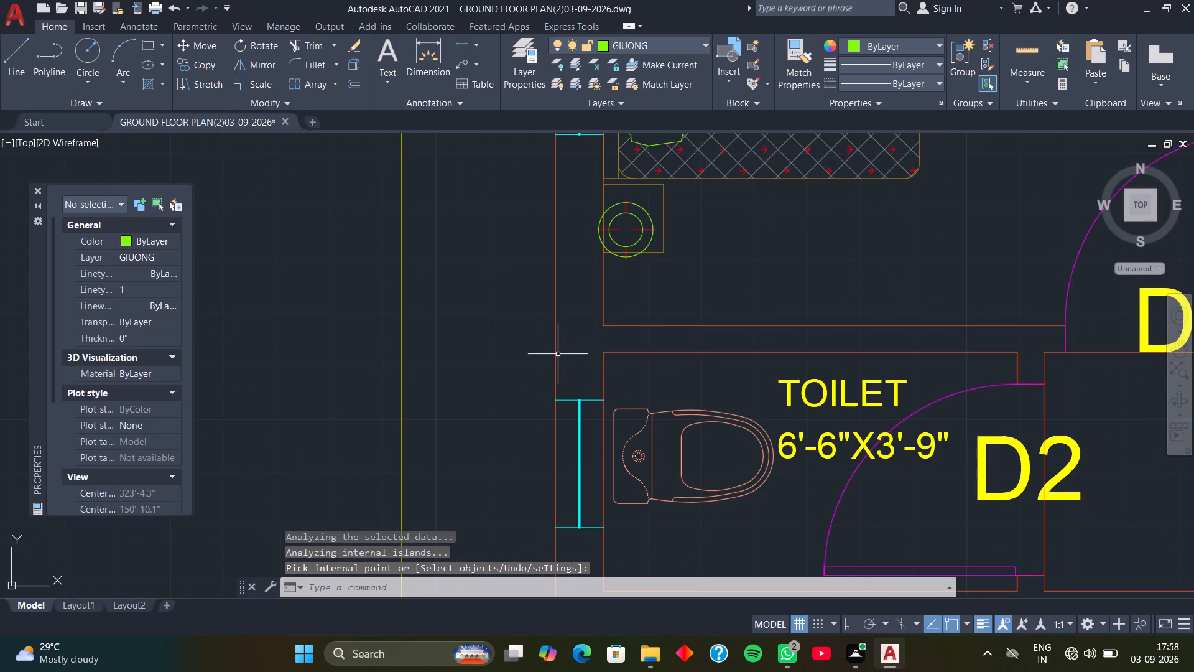
pyautogui.press('space')
pyautogui.click(570, 353)
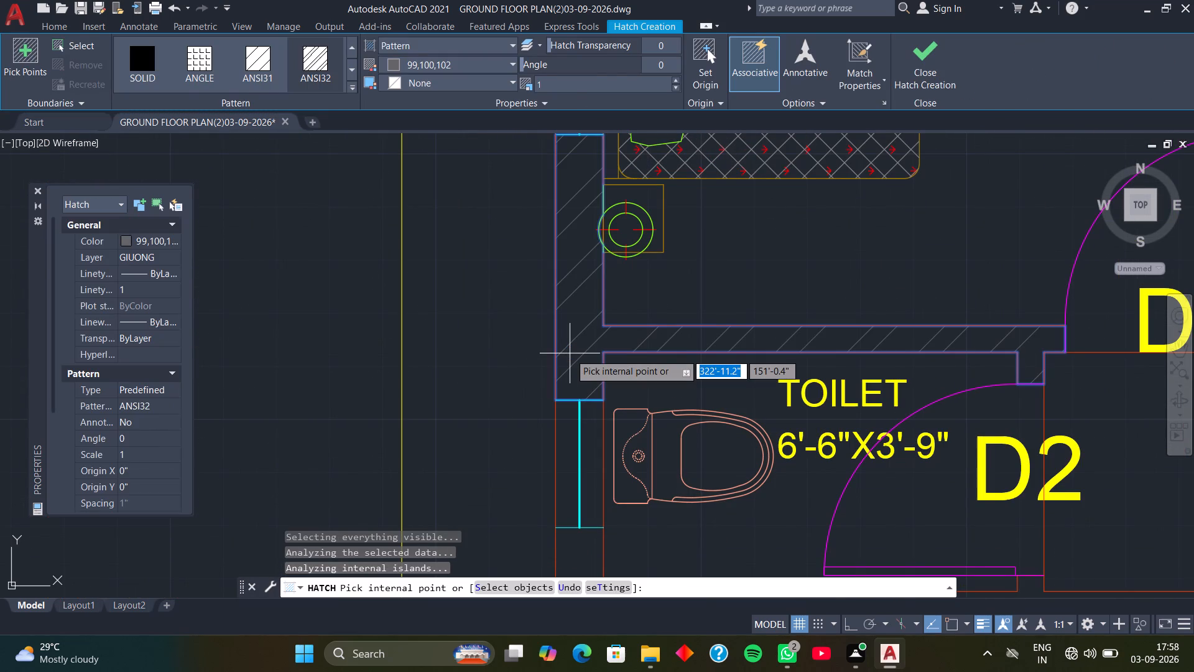
pyautogui.press('space')
pyautogui.scroll(-2, 570, 353)
pyautogui.moveTo(570, 358); pyautogui.dragTo(532, 251, button='middle')
pyautogui.press('space')
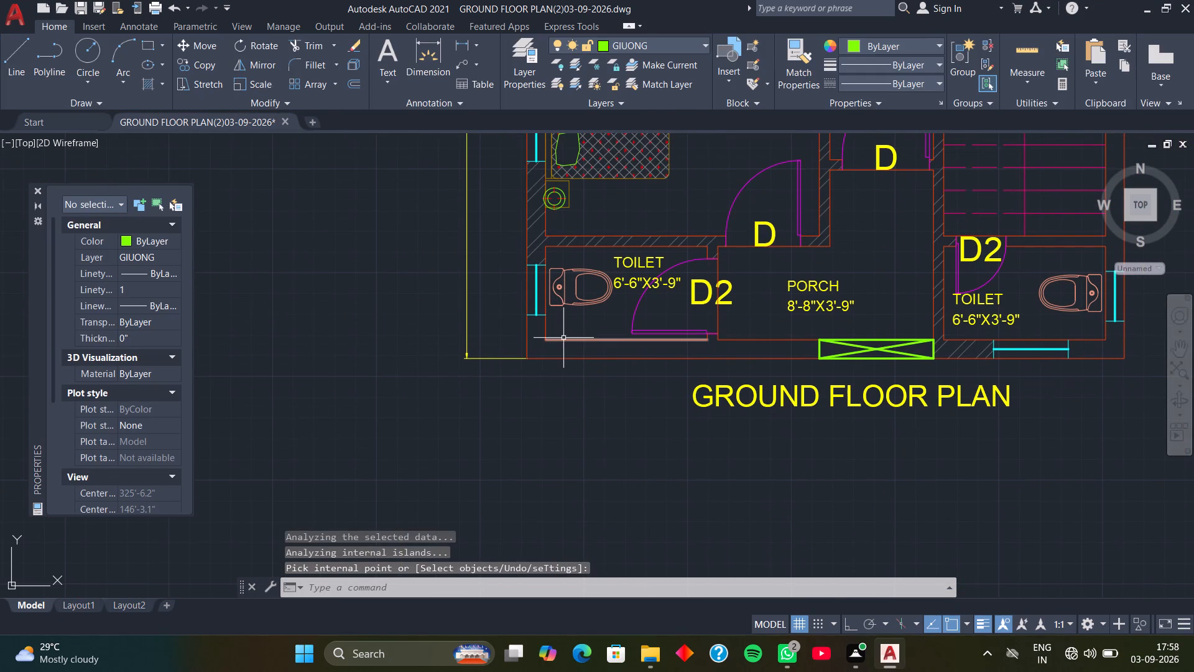
pyautogui.click(570, 347)
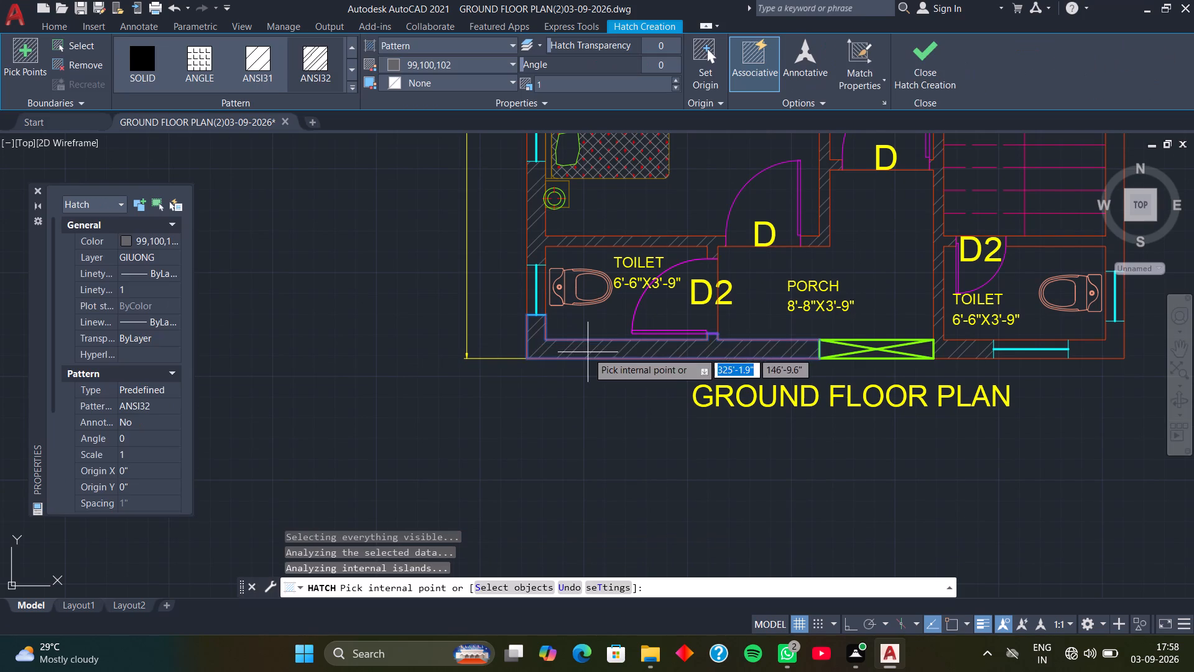
pyautogui.press('space')
# Hatch the outer wall from the living hall window past the stairs and the outer corner of the stair-side toilet with the same ANSI32 pattern.
pyautogui.scroll(-1, 698, 351)
pyautogui.moveTo(941, 335); pyautogui.dragTo(935, 336, button='middle')
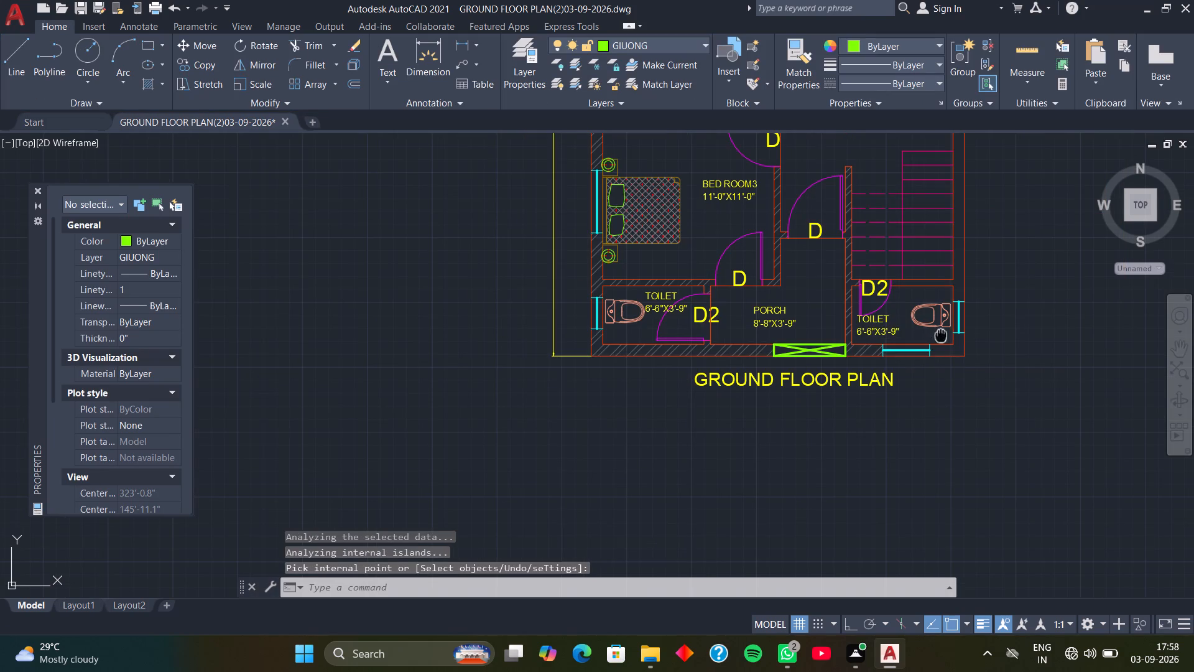
pyautogui.moveTo(935, 336); pyautogui.dragTo(613, 448, button='middle')
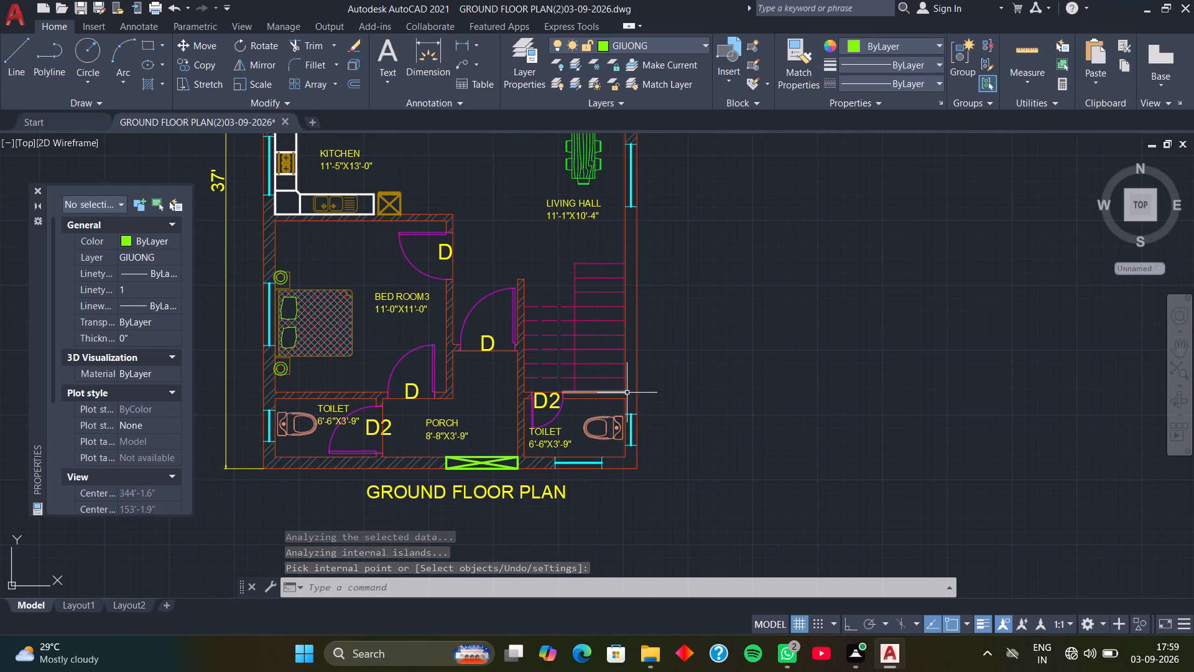
pyautogui.press('space')
pyautogui.click(633, 391)
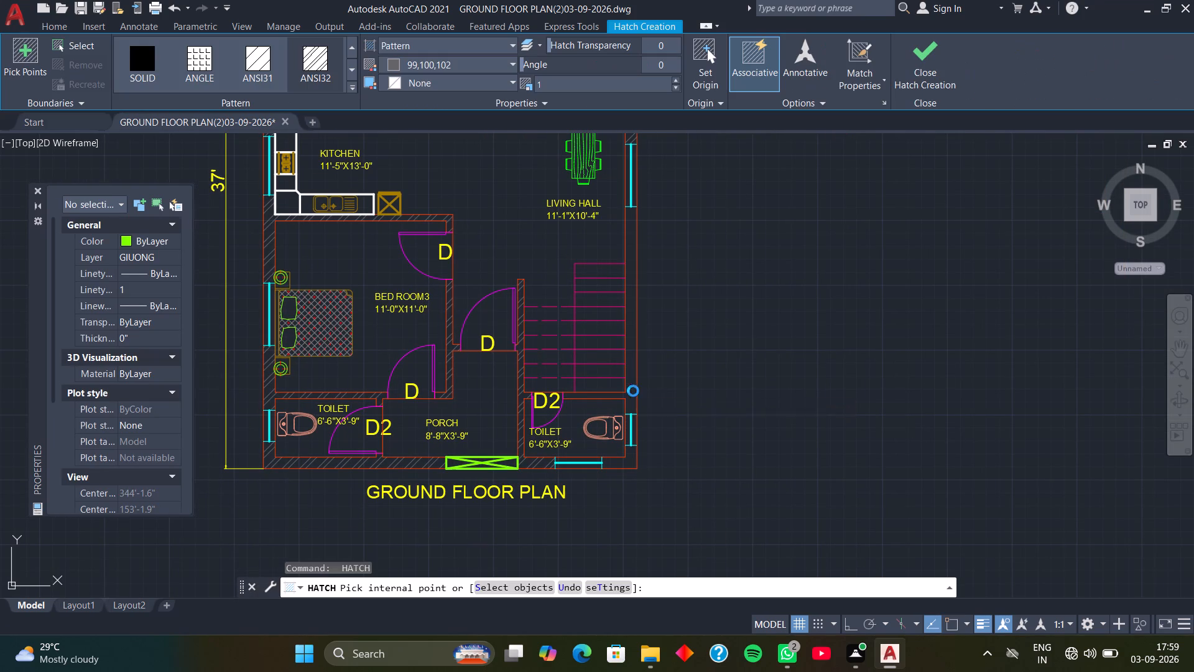
pyautogui.press('space')
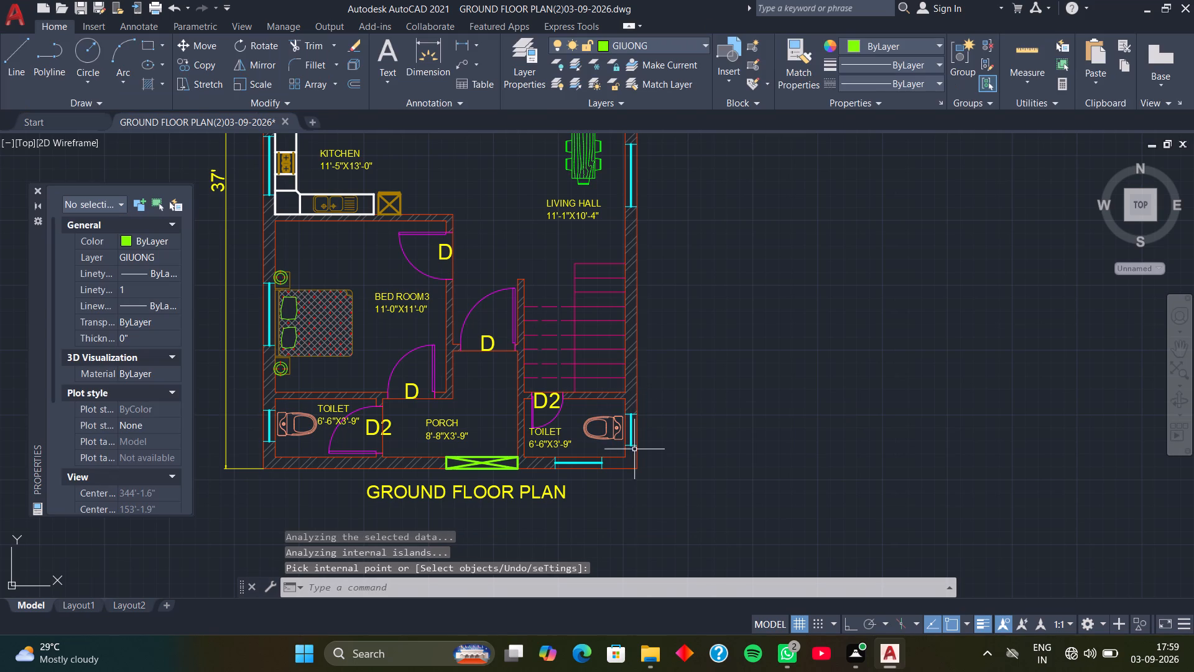
pyautogui.press('space')
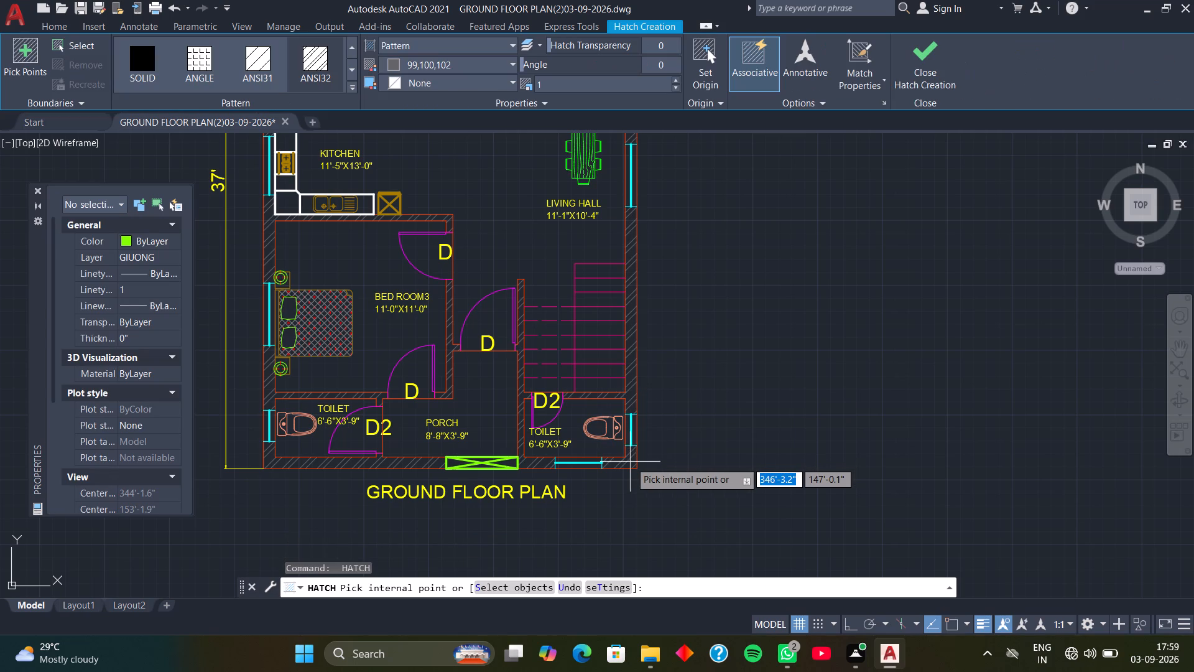
pyautogui.click(630, 462)
pyautogui.press('space')
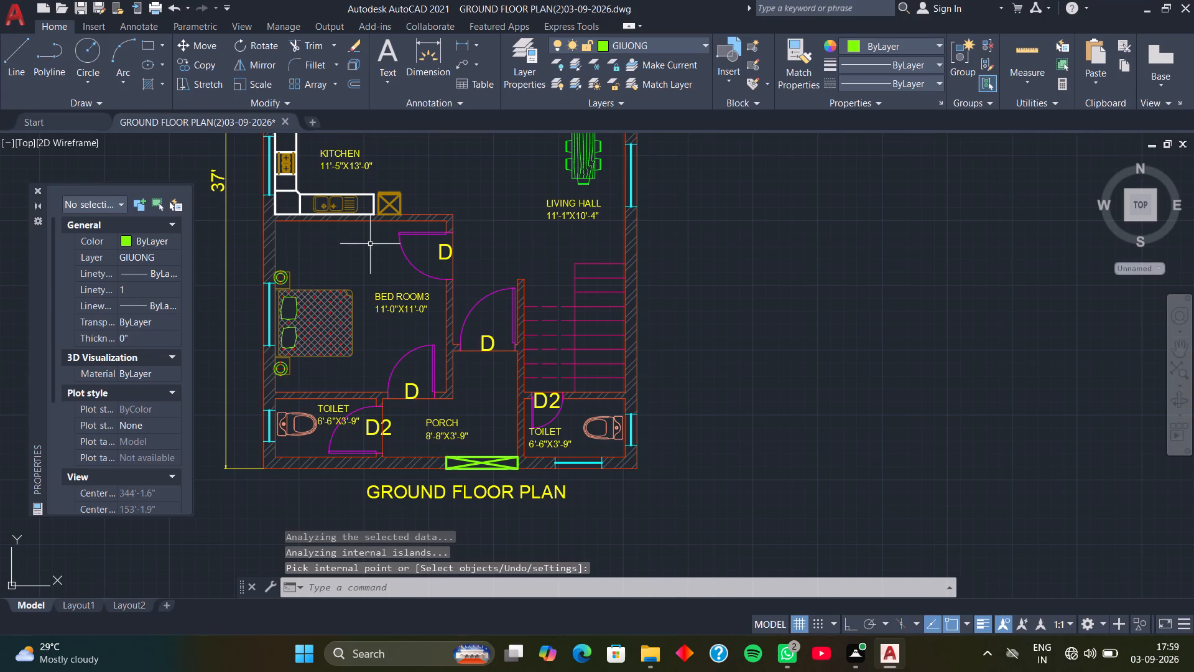
# Examine the wall hatching across the whole ground floor plan for any unfilled segments.
pyautogui.scroll(-2, 439, 184)
pyautogui.moveTo(440, 184); pyautogui.dragTo(451, 330, button='middle')
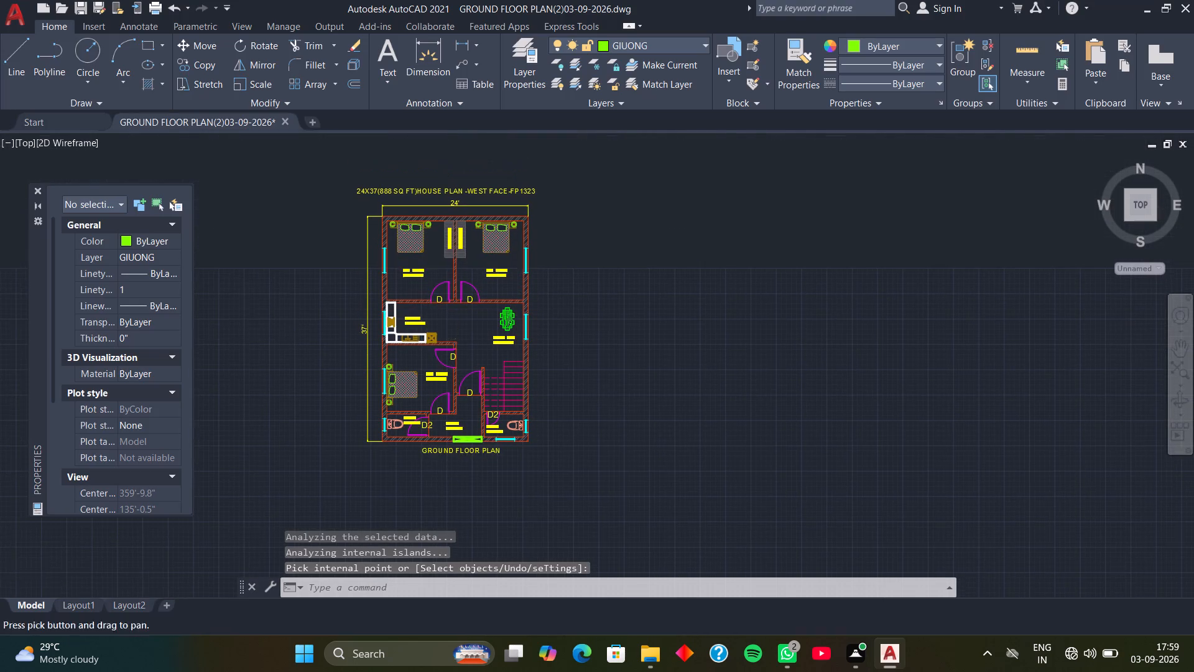
pyautogui.moveTo(453, 278); pyautogui.dragTo(455, 296, button='middle')
pyautogui.scroll(4, 453, 280)
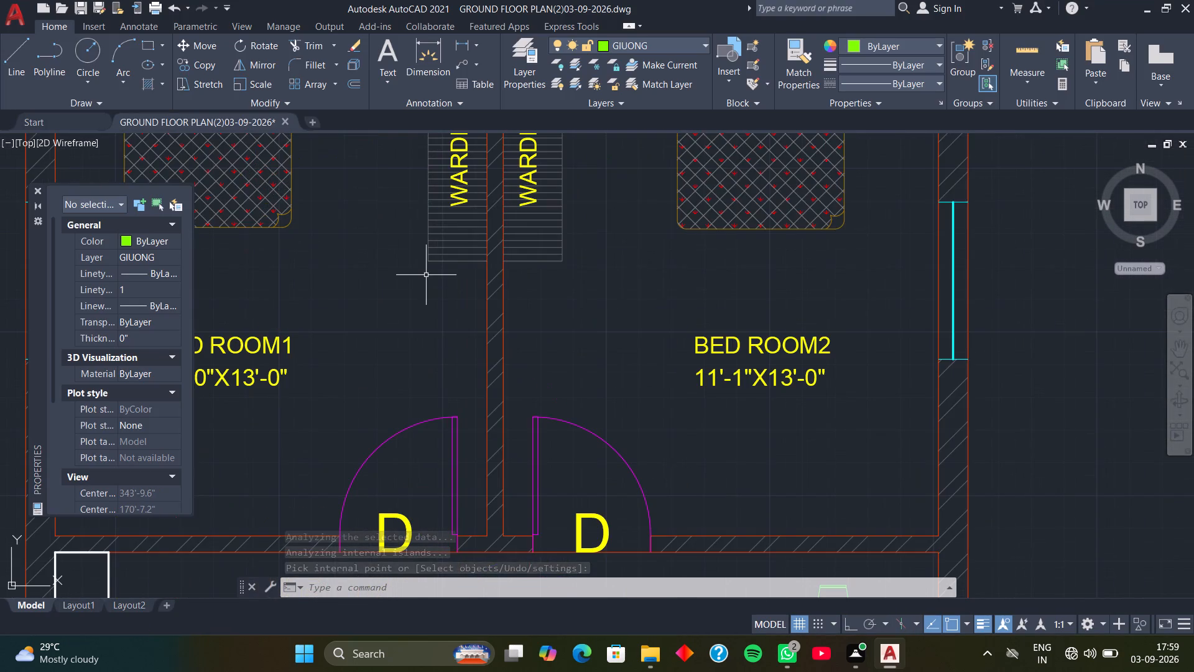
pyautogui.scroll(-1, 426, 275)
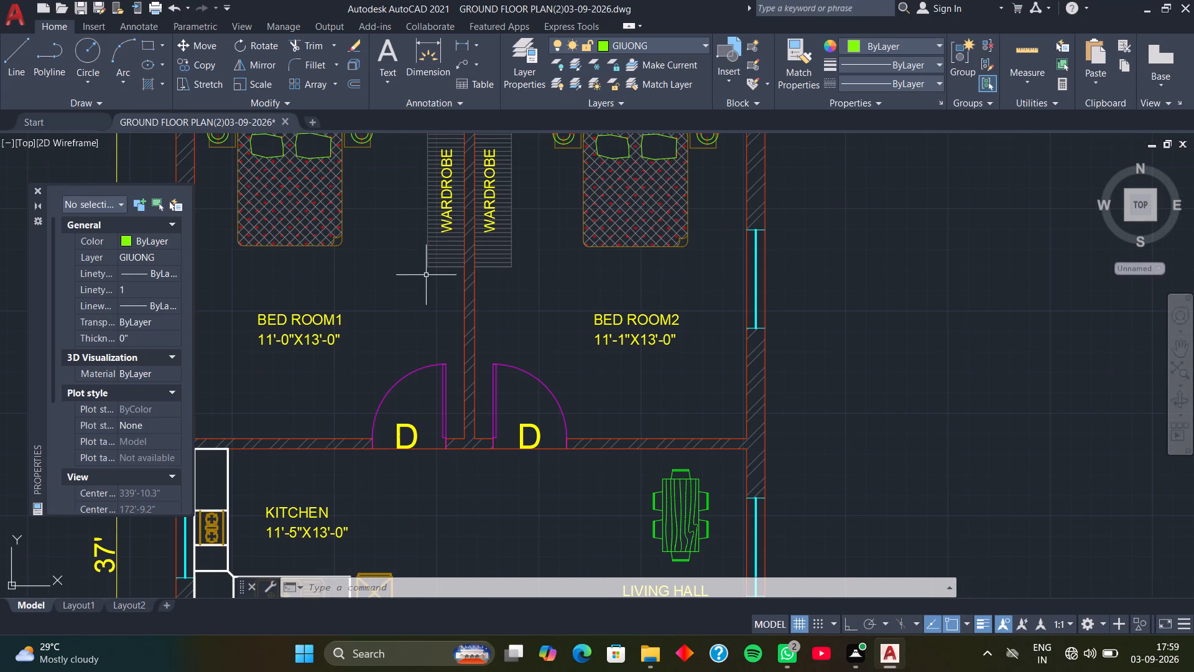
pyautogui.scroll(-1, 424, 279)
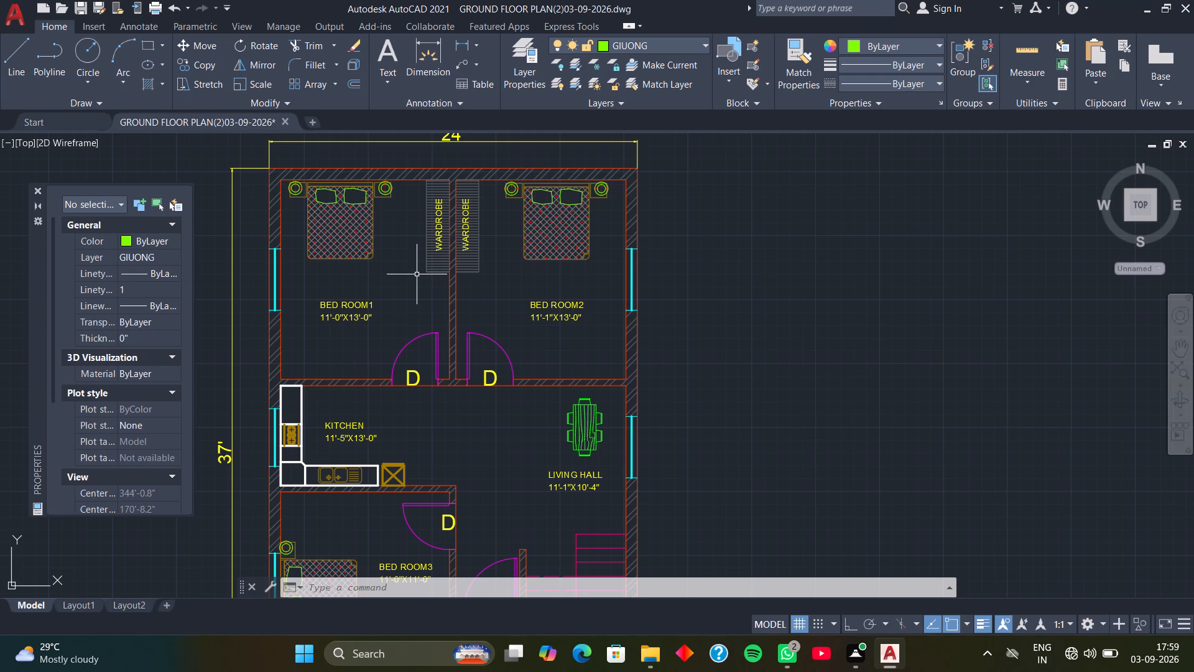
pyautogui.scroll(-2, 417, 274)
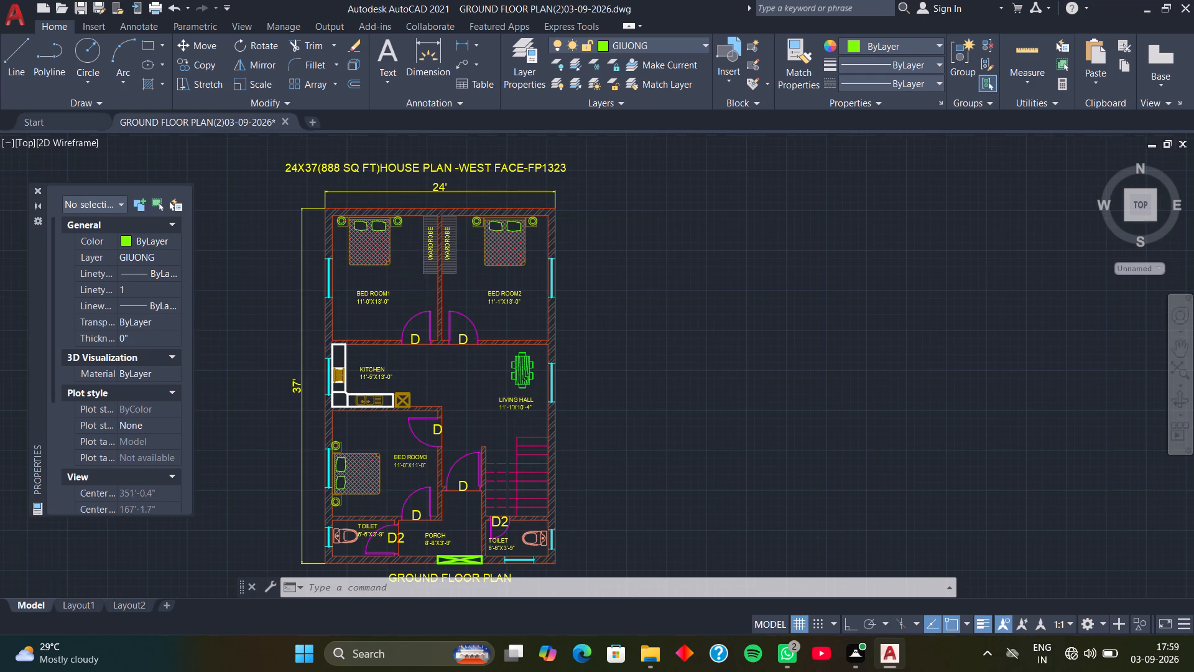
# Start a plot of the model with the previous plot's settings and set the plot scale units to inches.
pyautogui.moveTo(425, 275); pyautogui.dragTo(458, 262, button='middle')
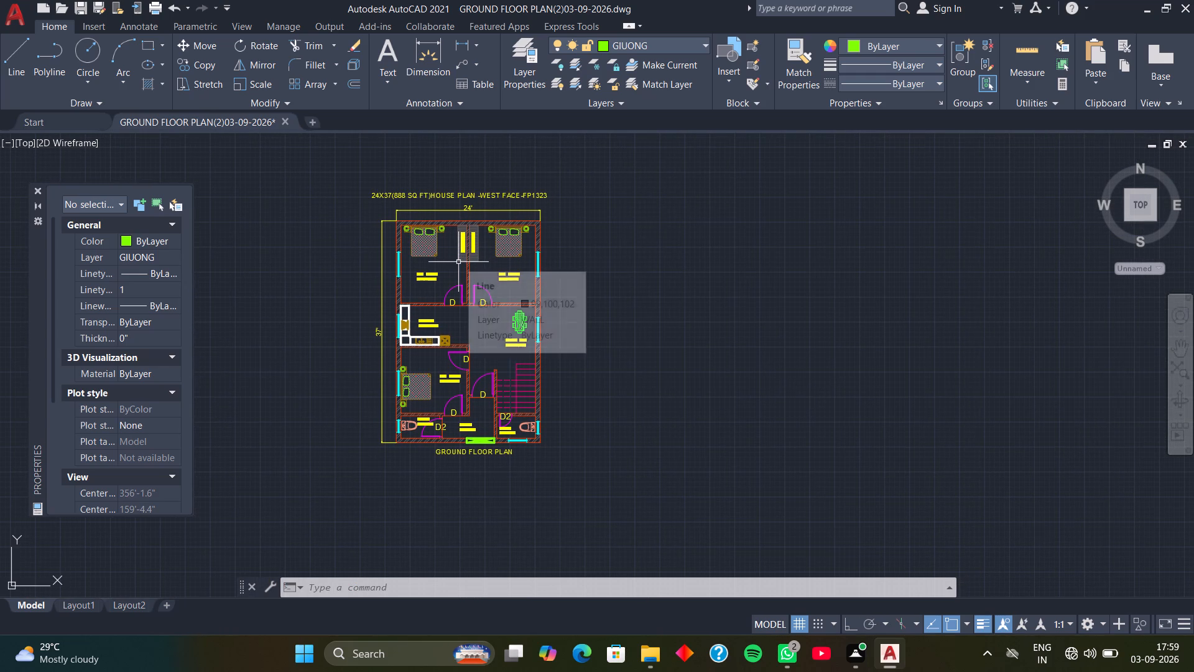
pyautogui.hotkey('ctrl', 'p')
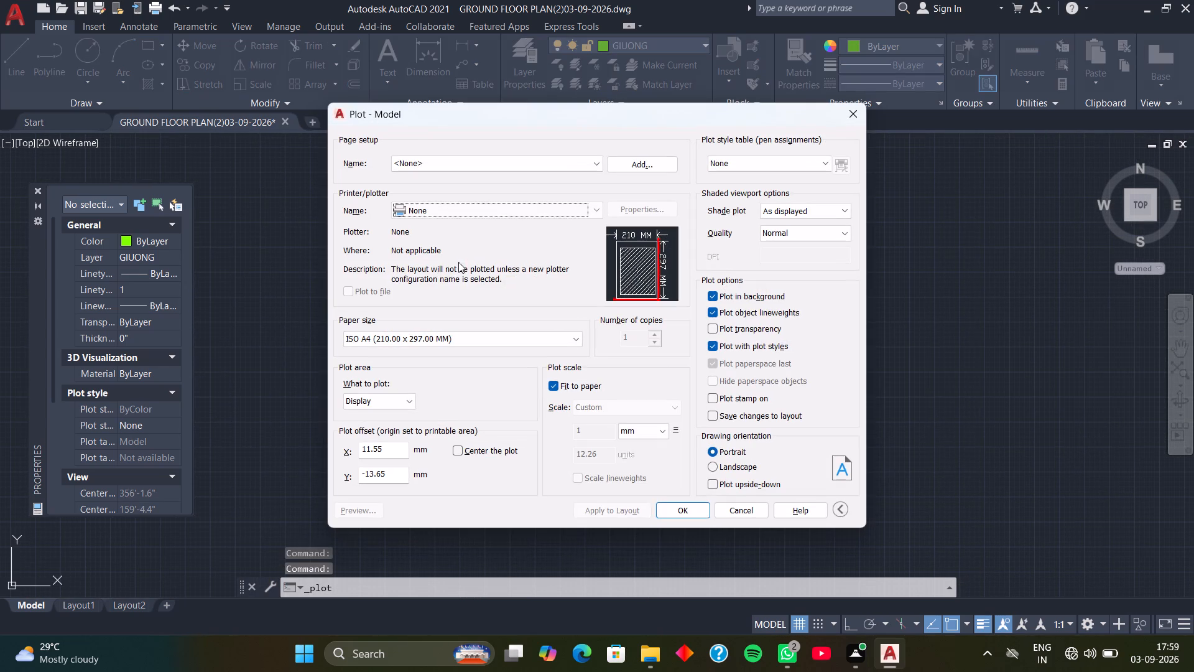
pyautogui.click(595, 164)
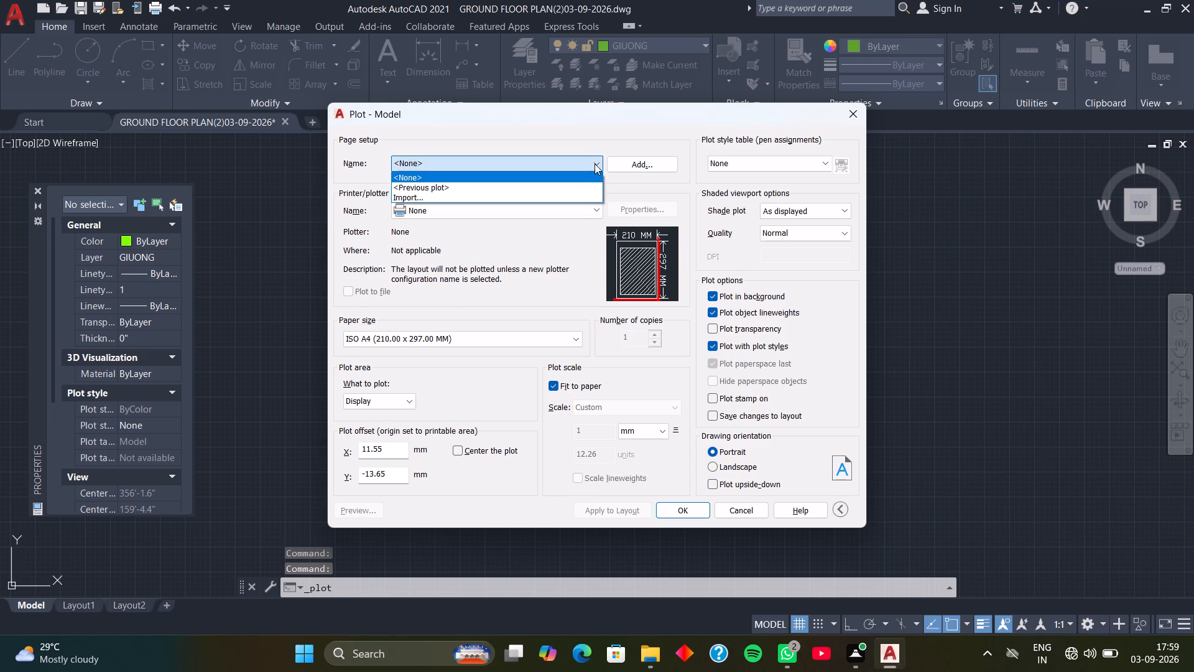
pyautogui.click(547, 185)
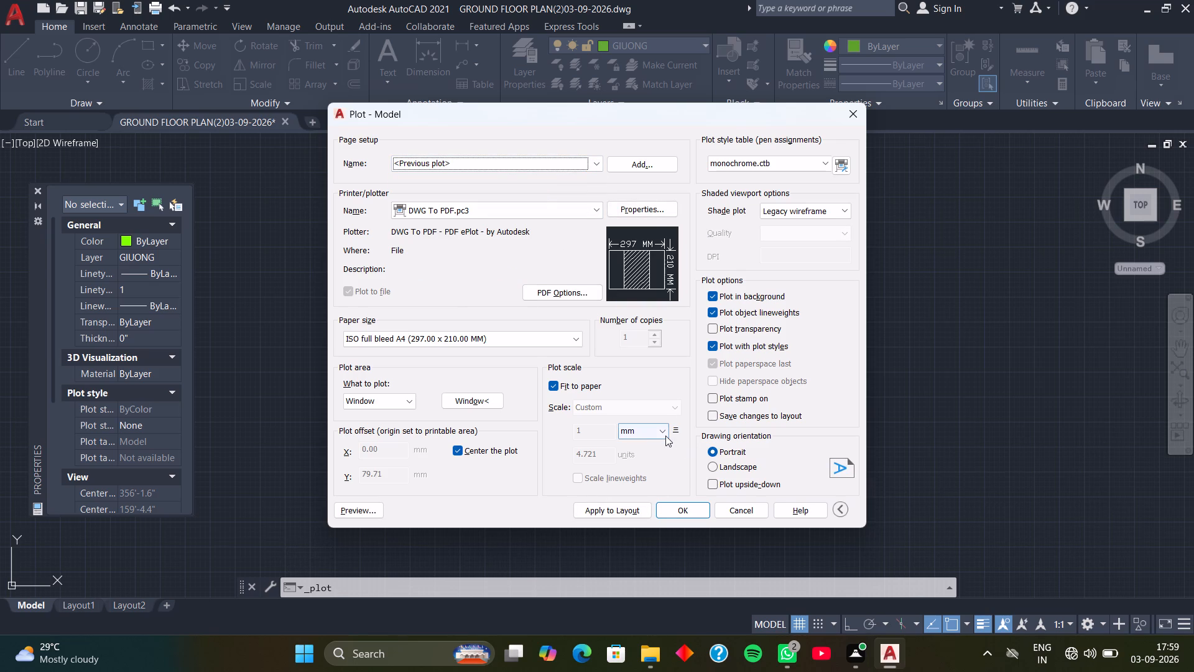
pyautogui.click(665, 434)
pyautogui.click(664, 444)
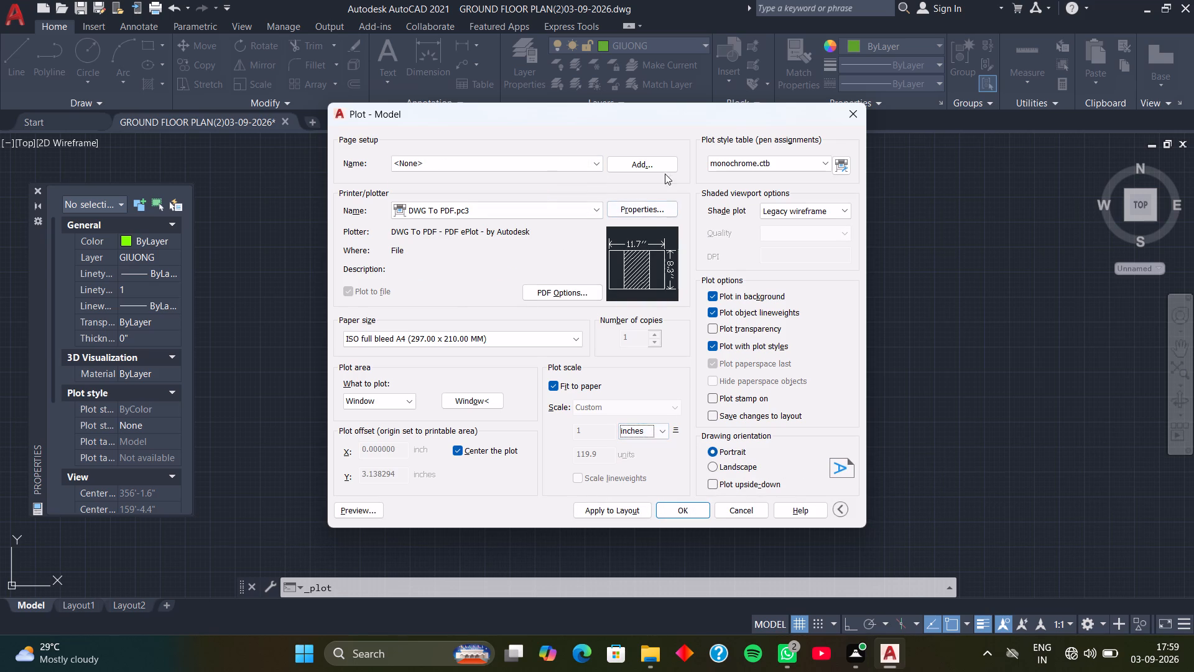
pyautogui.click(662, 164)
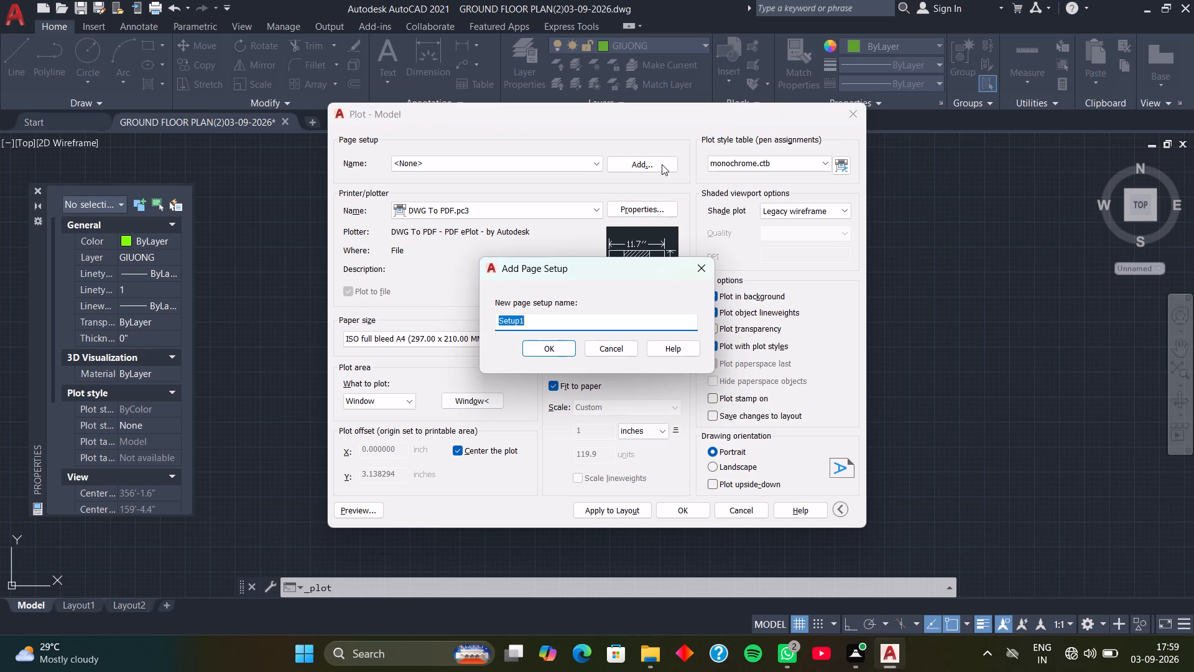
pyautogui.click(706, 271)
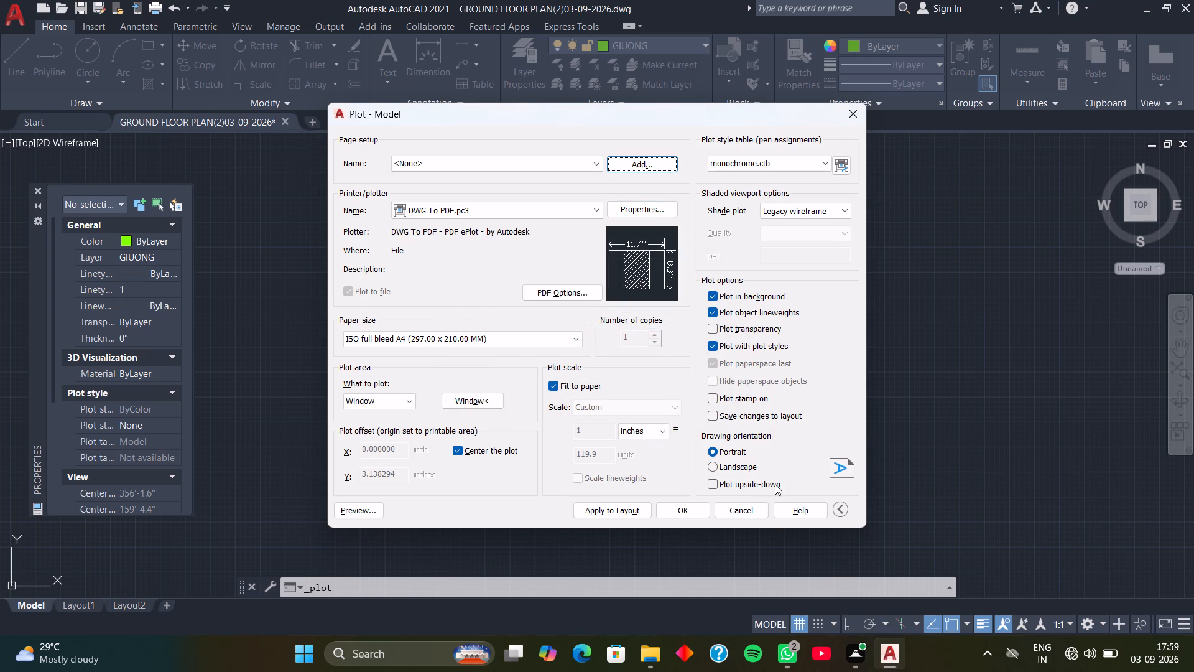
# Define the plot window around the whole ground floor plan, including its title, dimensions and caption, and apply the settings to the layout.
pyautogui.click(476, 407)
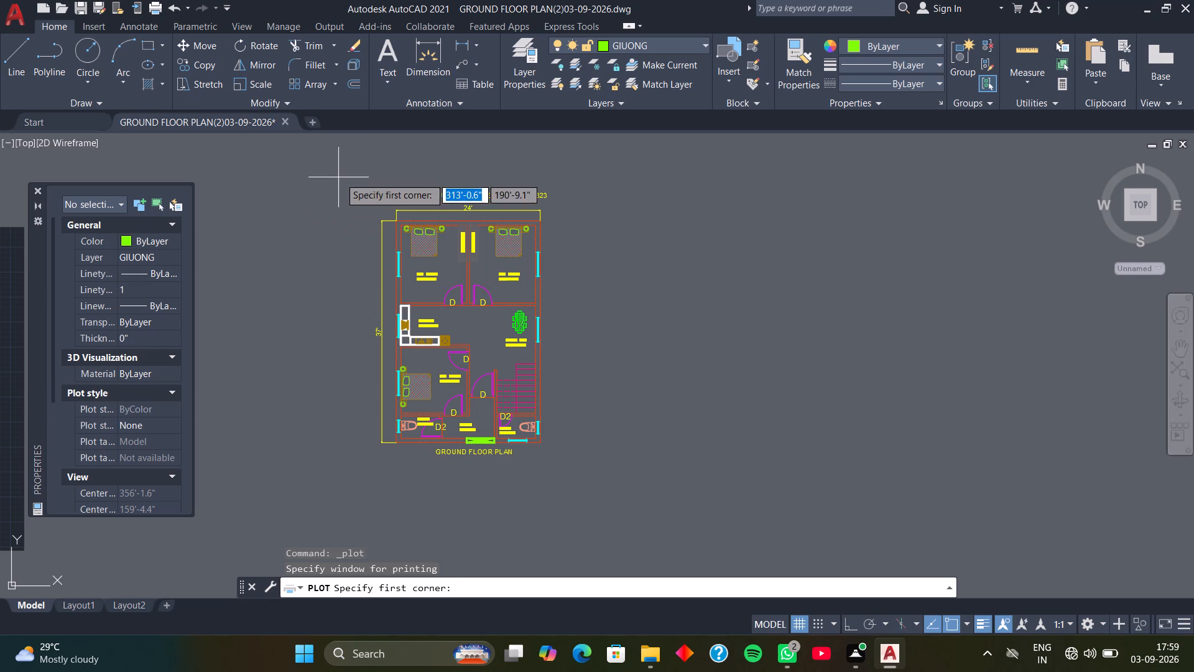
pyautogui.click(340, 177)
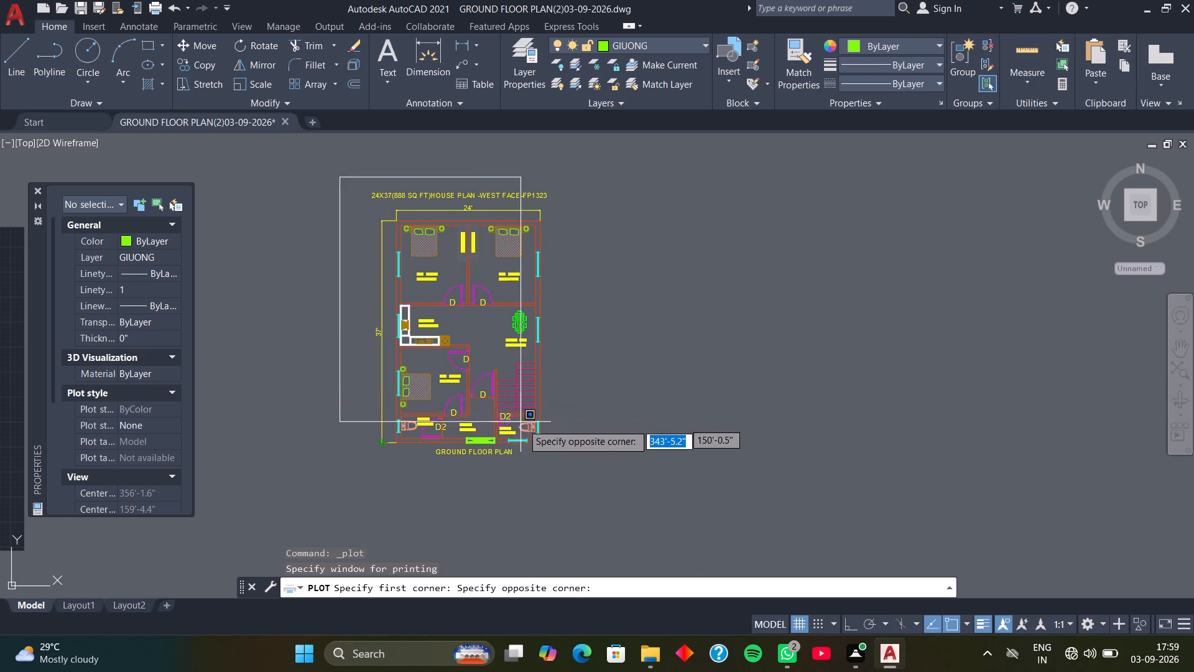
pyautogui.click(573, 469)
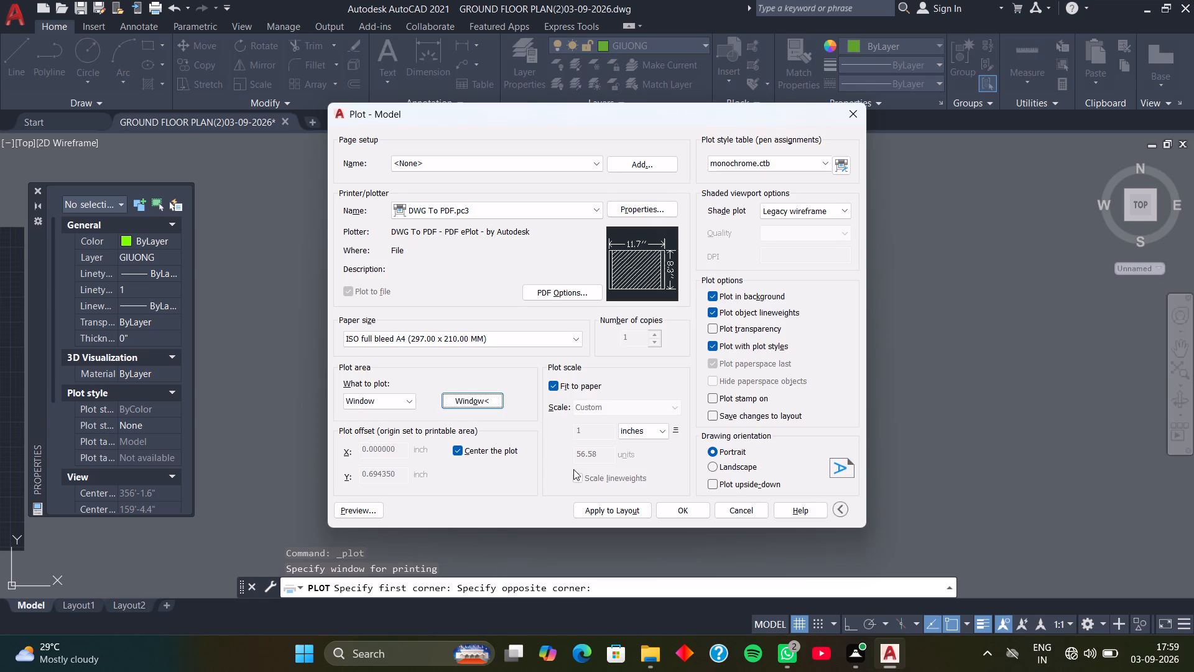
pyautogui.click(623, 509)
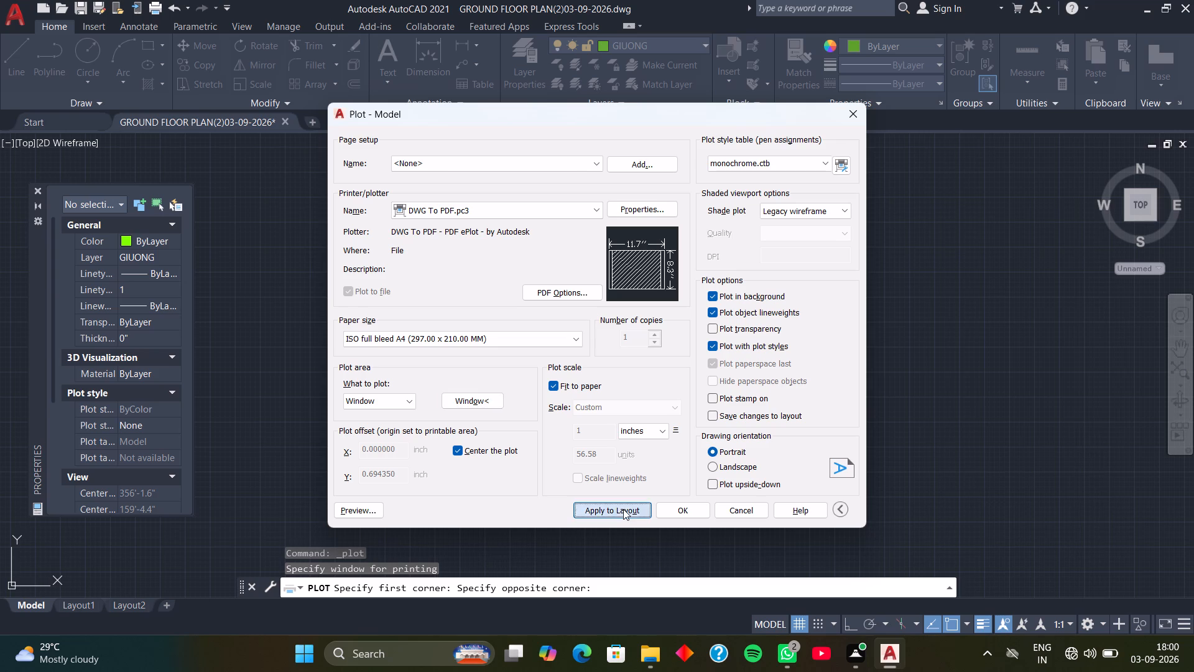
# Preview the plot and examine the hatching, room labels, furniture and dimensions across the sheet, then close the preview.
pyautogui.click(367, 507)
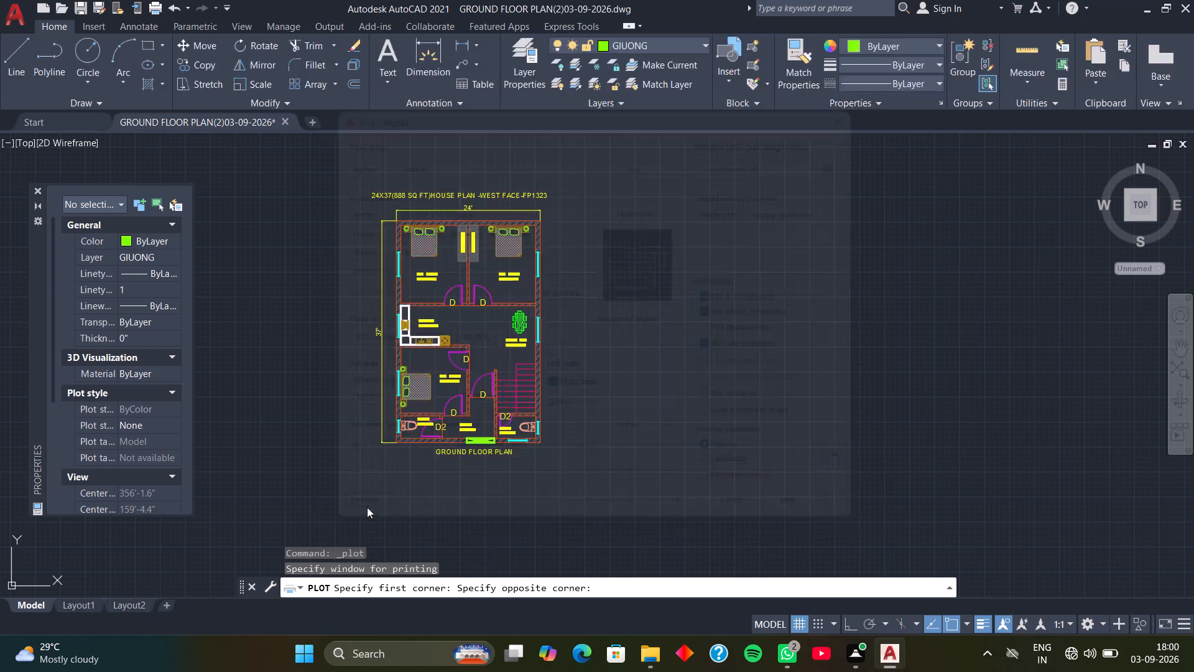
pyautogui.scroll(2, 632, 423)
pyautogui.scroll(-1, 632, 422)
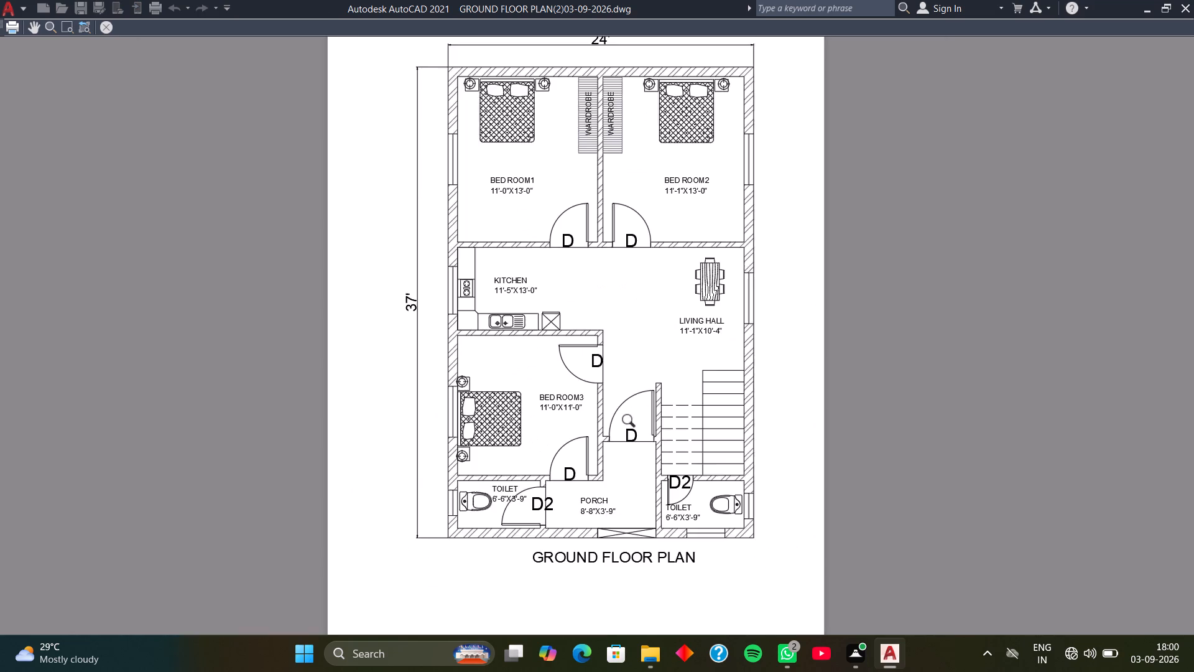
pyautogui.scroll(-1, 632, 422)
pyautogui.scroll(3, 685, 431)
pyautogui.scroll(-1, 685, 431)
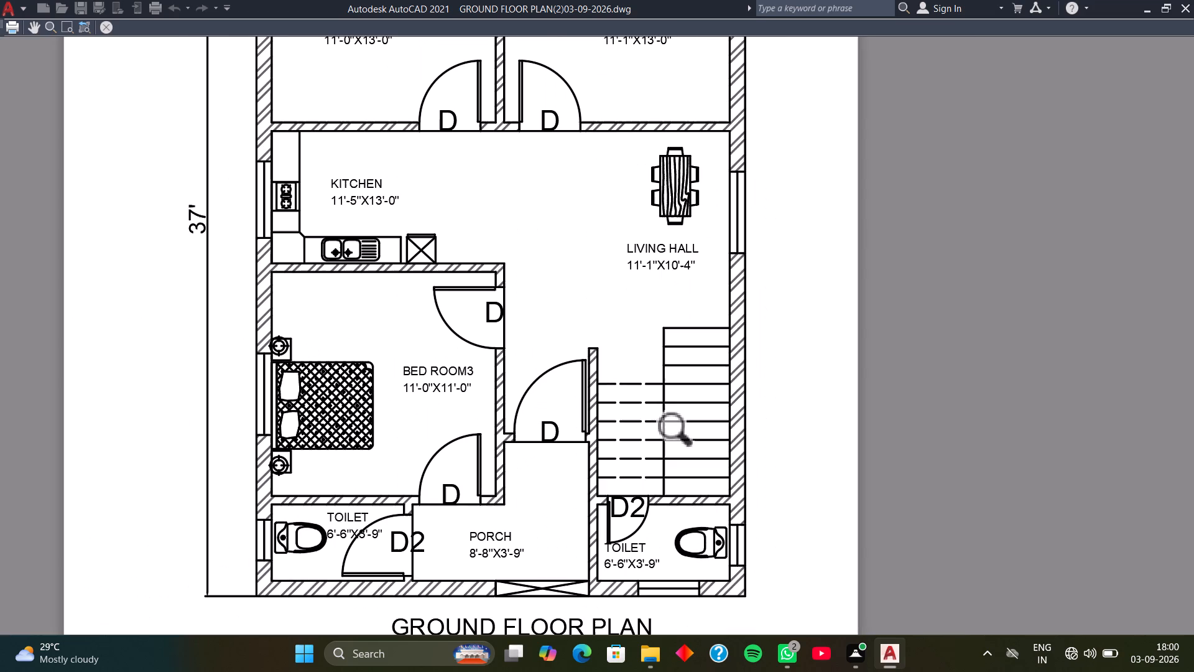
pyautogui.scroll(-1, 685, 431)
pyautogui.scroll(2, 631, 197)
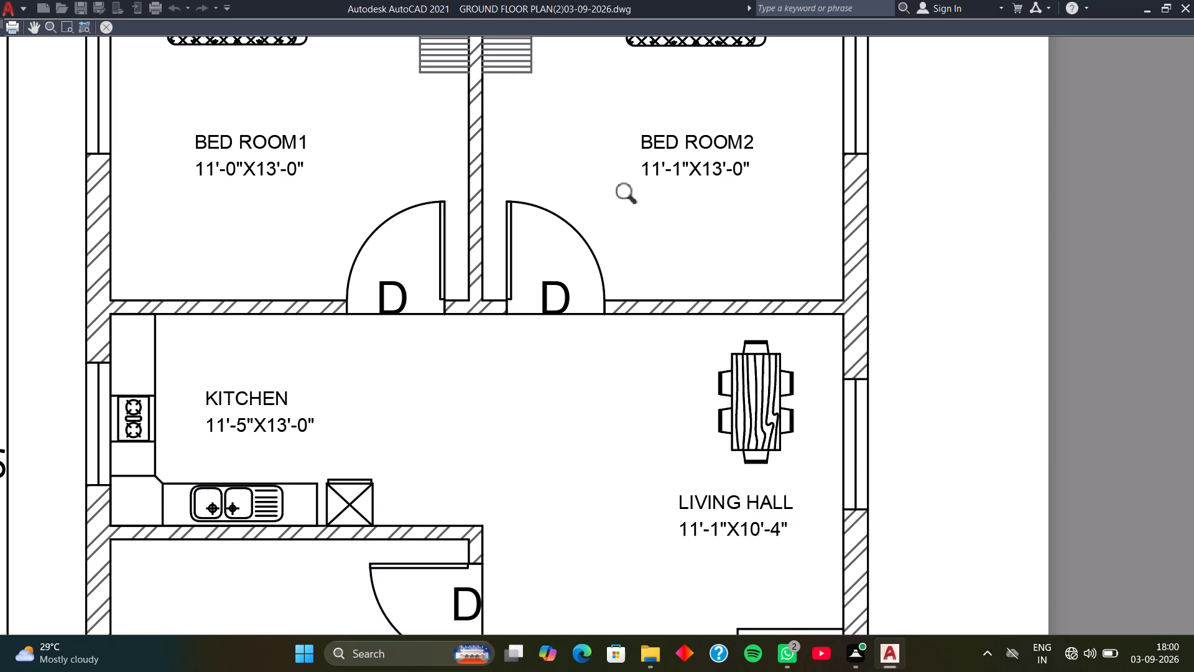
pyautogui.scroll(-2, 631, 197)
pyautogui.moveTo(606, 150); pyautogui.dragTo(631, 211, button='middle')
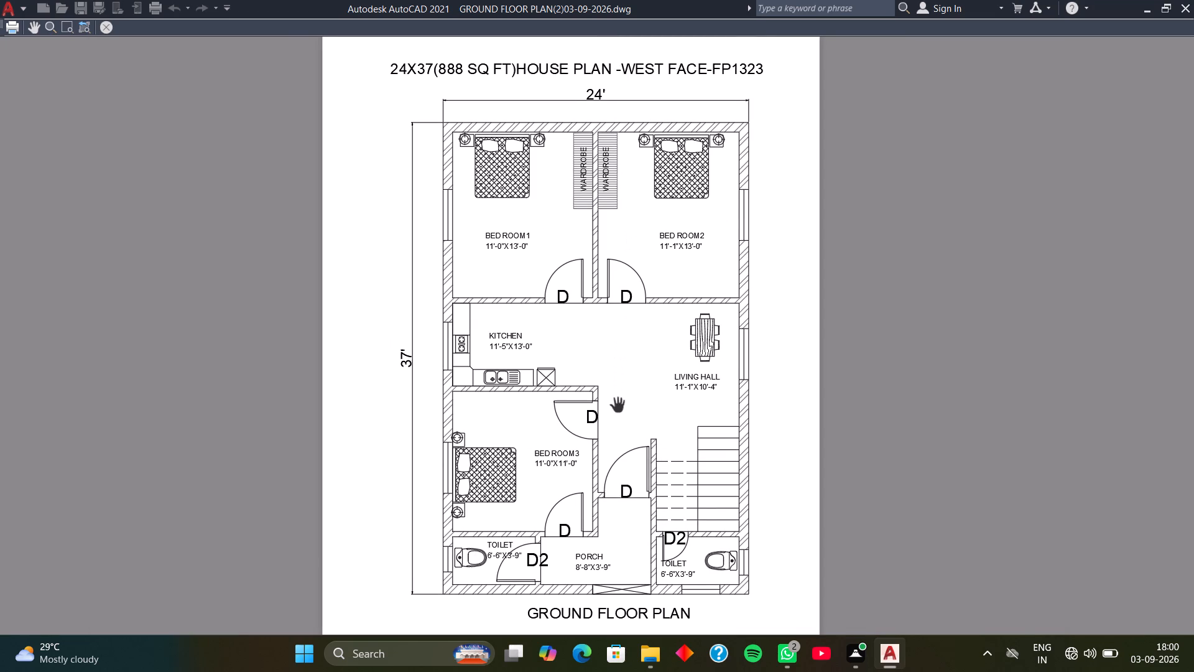
pyautogui.moveTo(617, 406); pyautogui.dragTo(573, 296, button='middle')
pyautogui.moveTo(570, 347); pyautogui.dragTo(590, 411, button='middle')
pyautogui.click(99, 32)
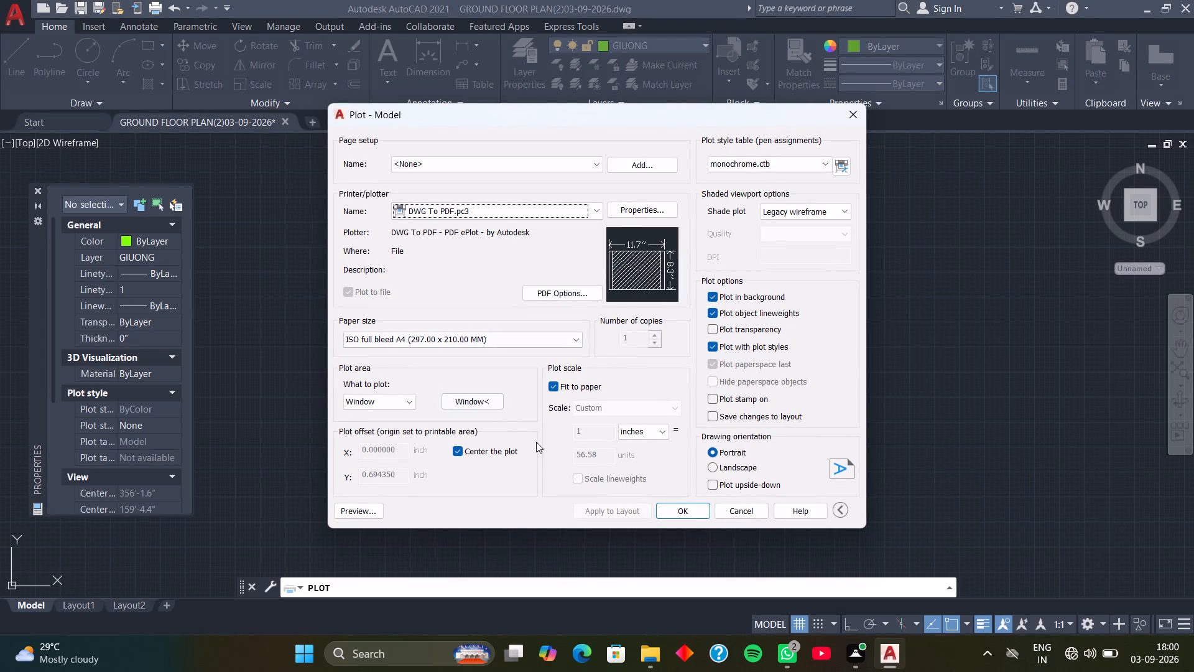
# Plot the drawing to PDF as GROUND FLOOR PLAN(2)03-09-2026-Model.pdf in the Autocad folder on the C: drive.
pyautogui.click(705, 512)
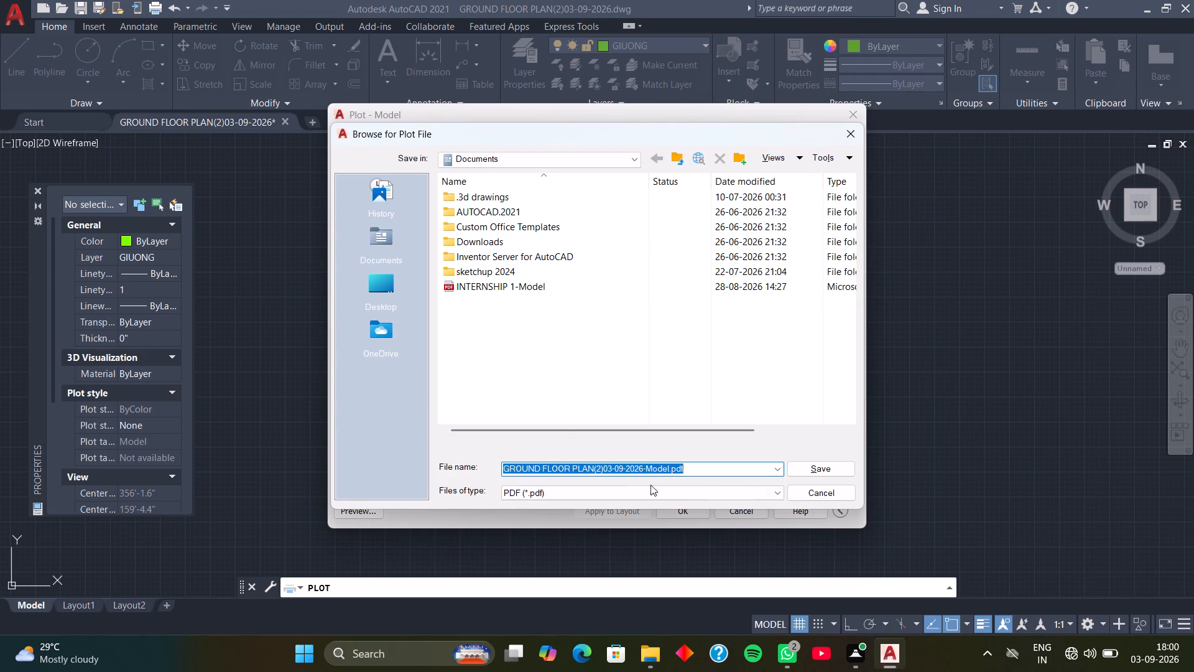
pyautogui.click(389, 292)
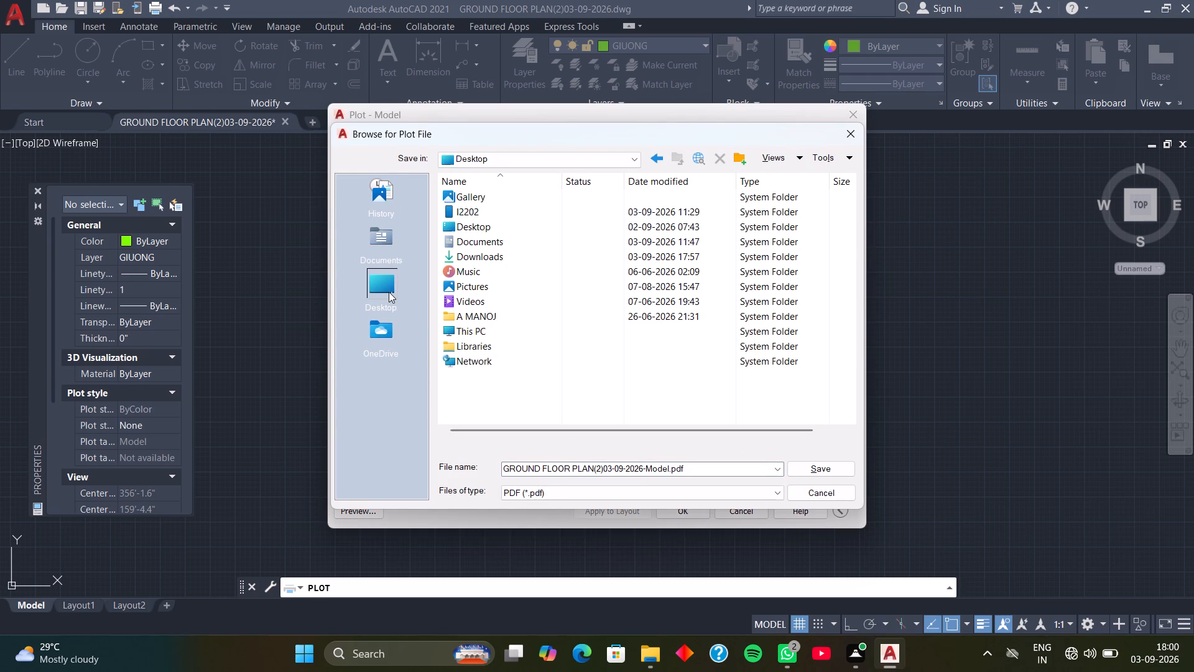
pyautogui.click(498, 317)
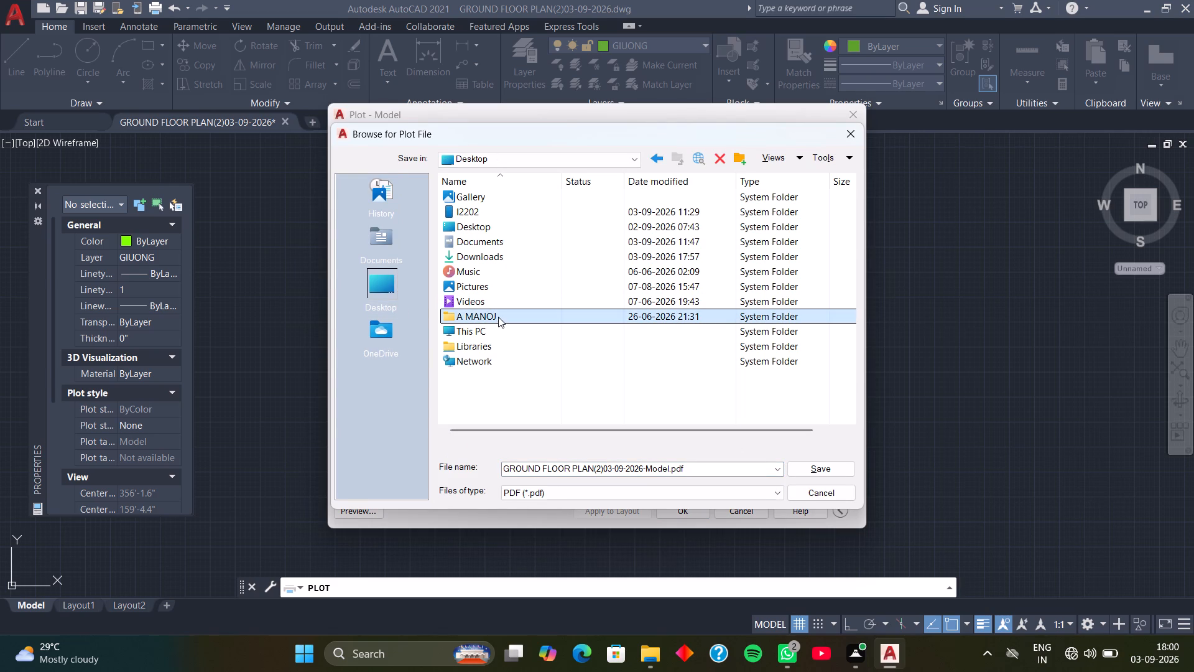
pyautogui.click(498, 317)
pyautogui.click(493, 333)
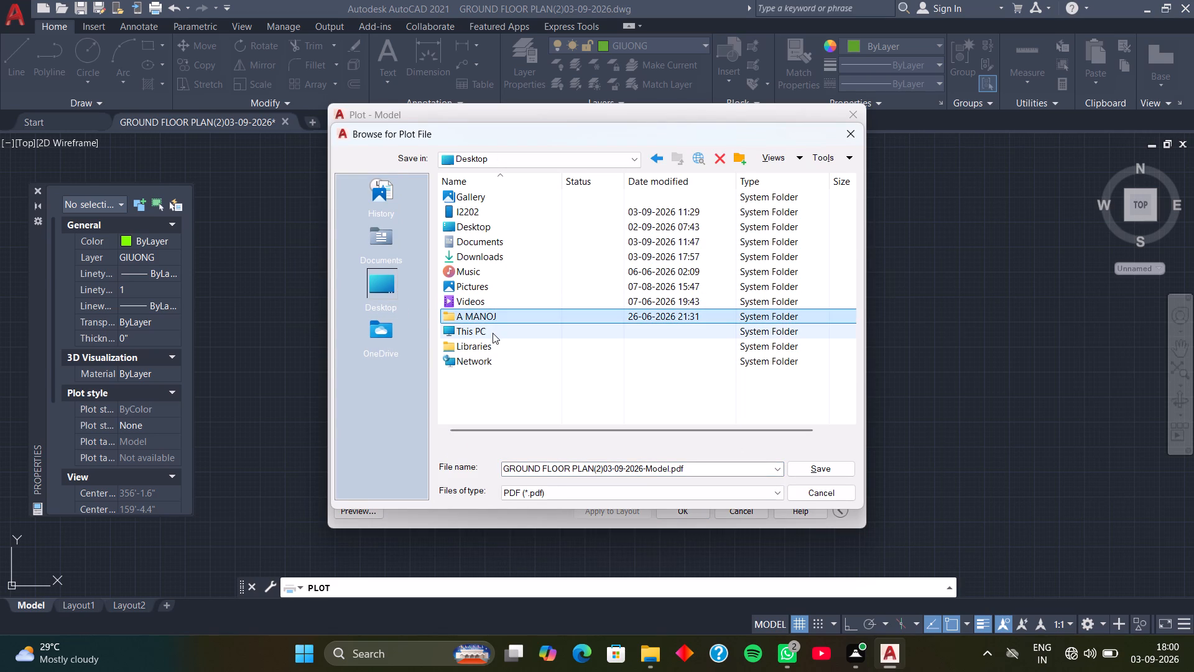
pyautogui.click(493, 333)
pyautogui.doubleClick(497, 220)
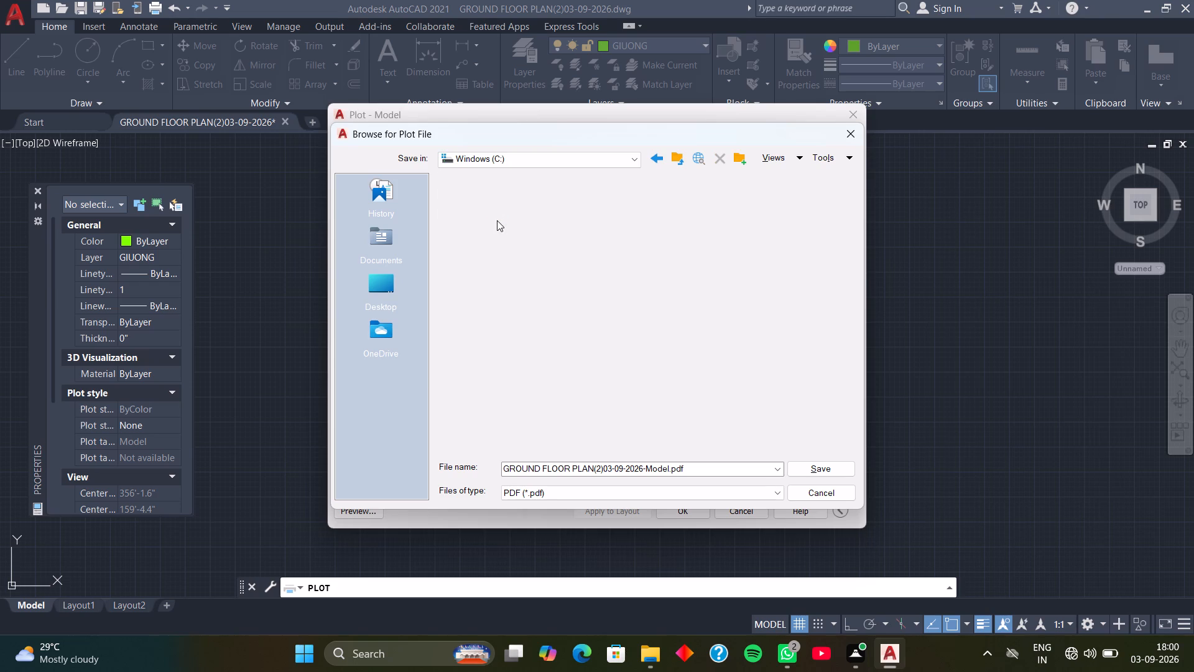
pyautogui.doubleClick(498, 215)
pyautogui.doubleClick(499, 198)
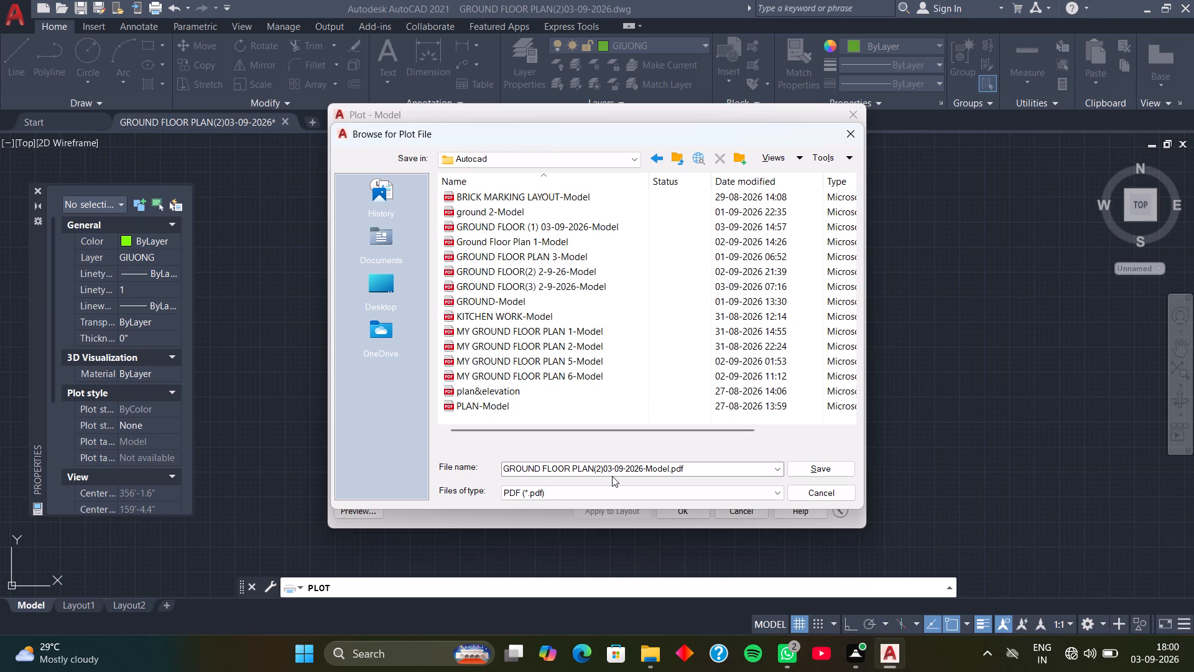
pyautogui.click(812, 467)
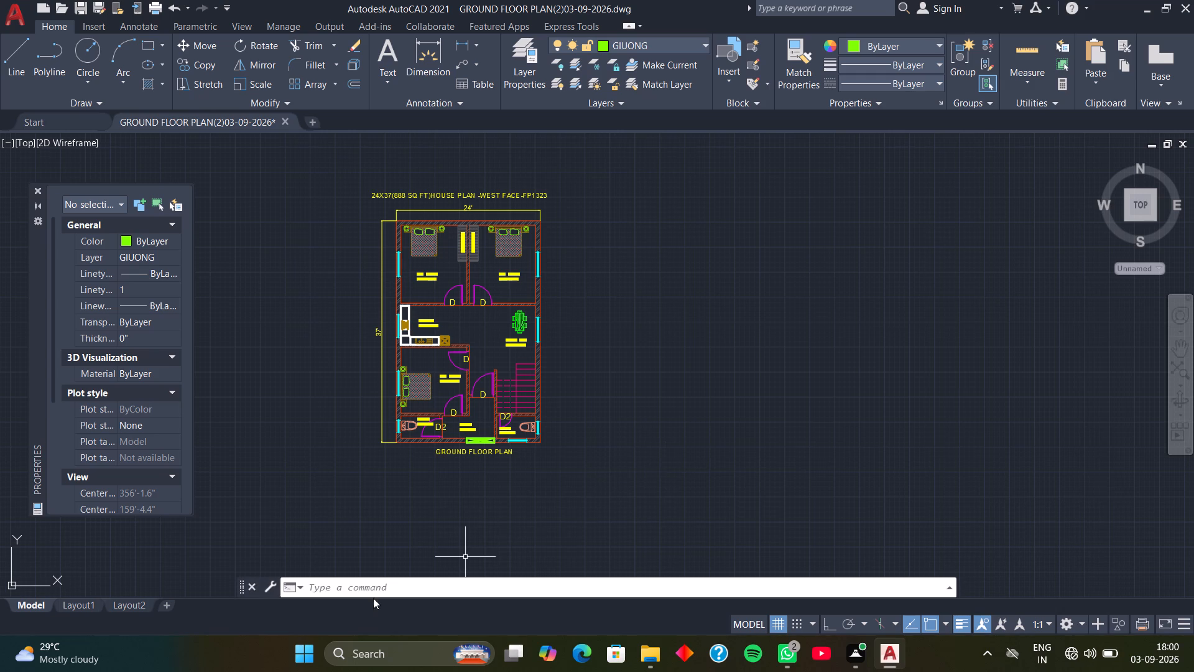
# Query the drawing's log file name with the LOGFILENAME system variable.
pyautogui.click(325, 587)
pyautogui.write('LOG')
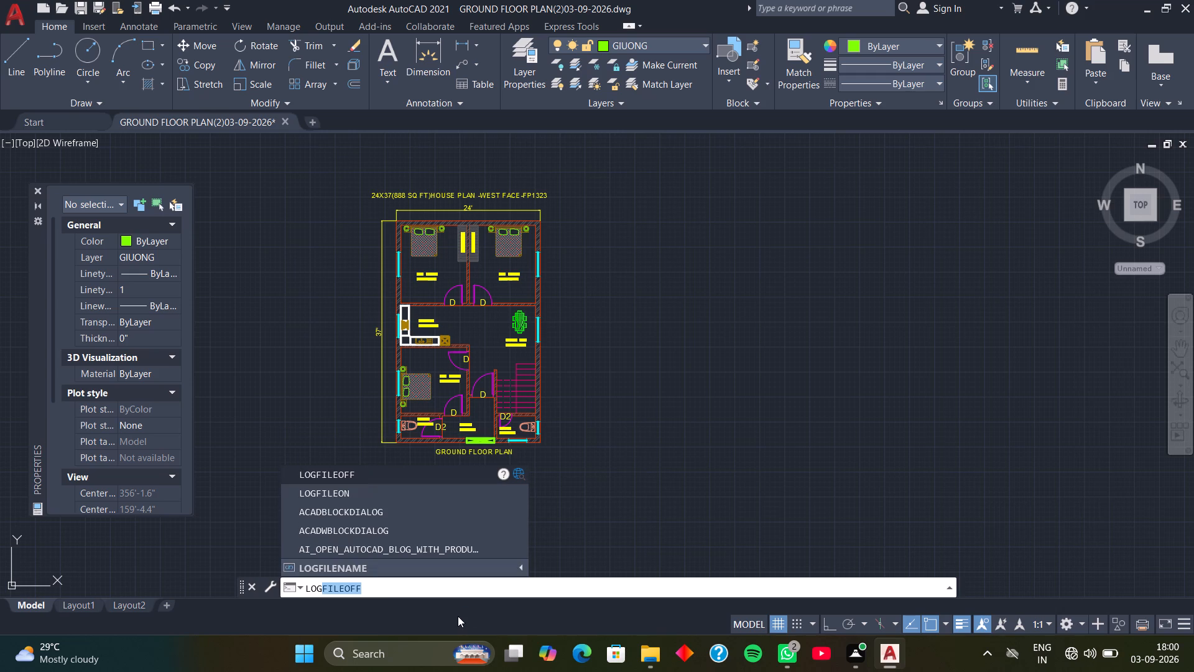
pyautogui.click(357, 566)
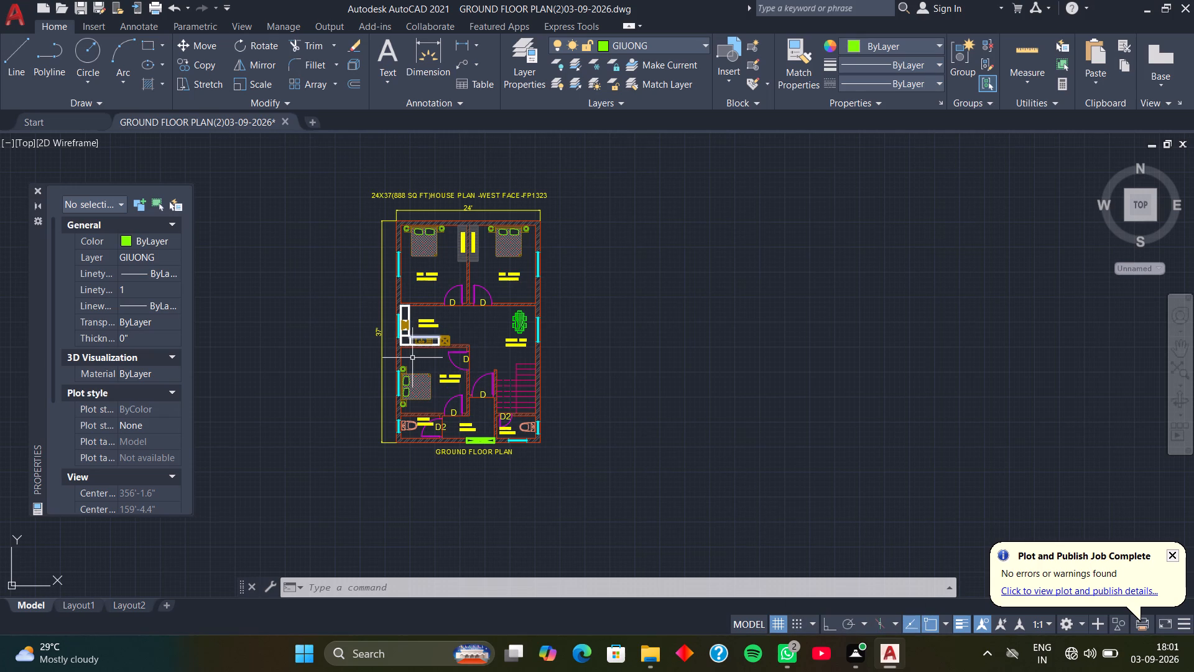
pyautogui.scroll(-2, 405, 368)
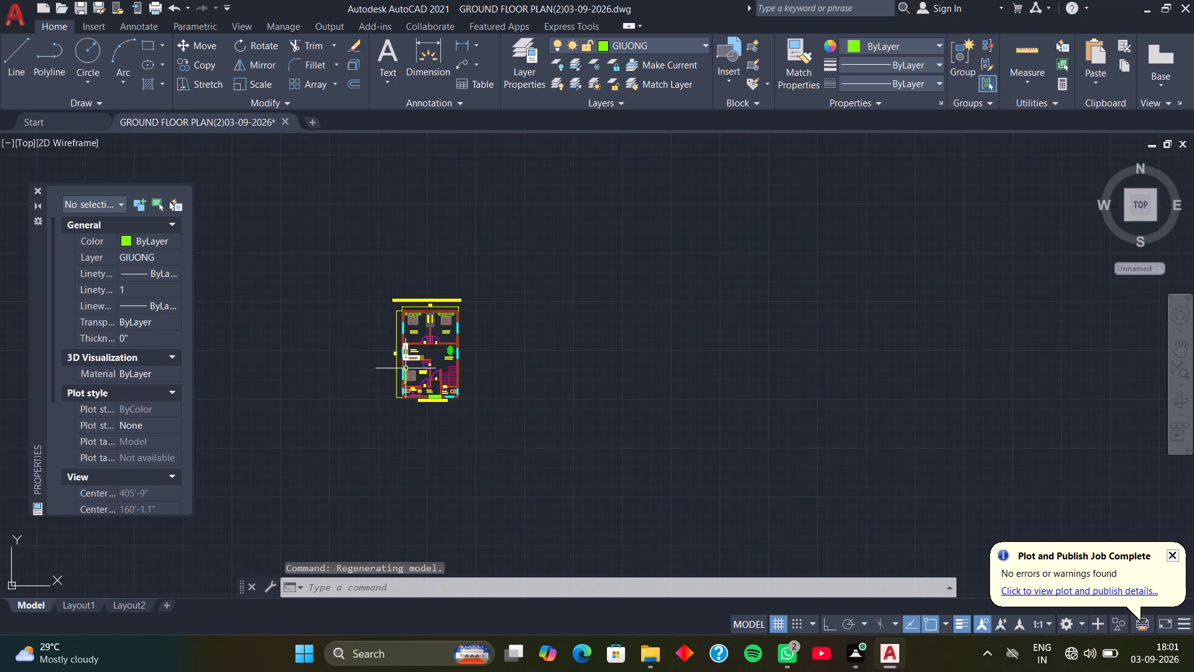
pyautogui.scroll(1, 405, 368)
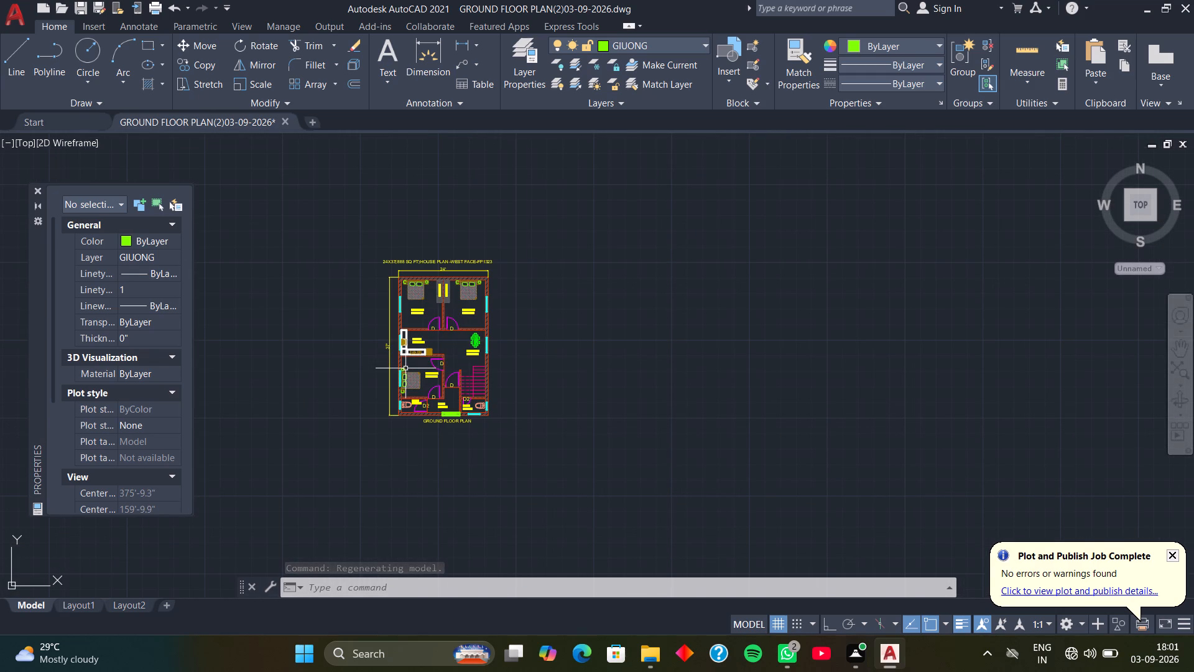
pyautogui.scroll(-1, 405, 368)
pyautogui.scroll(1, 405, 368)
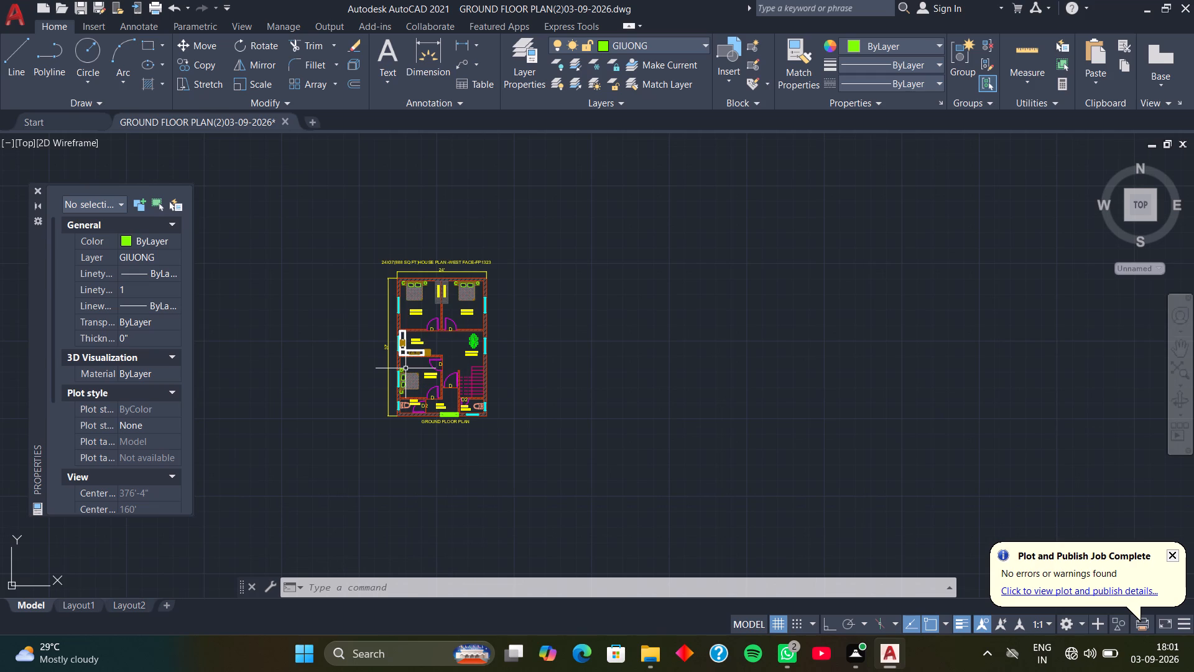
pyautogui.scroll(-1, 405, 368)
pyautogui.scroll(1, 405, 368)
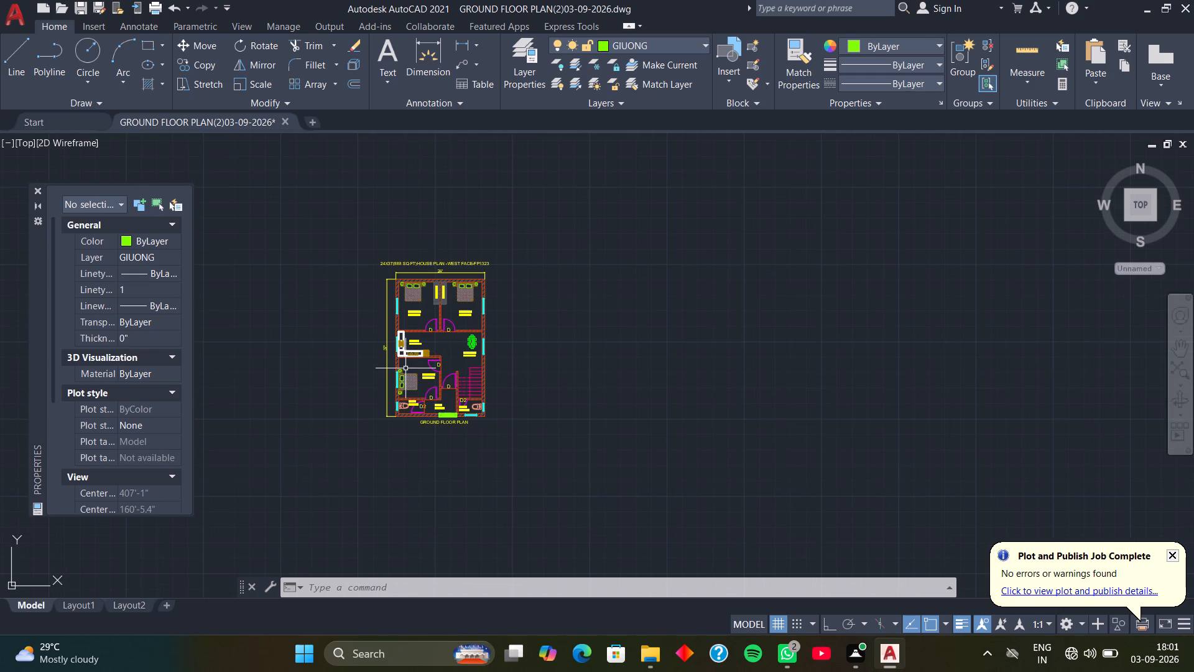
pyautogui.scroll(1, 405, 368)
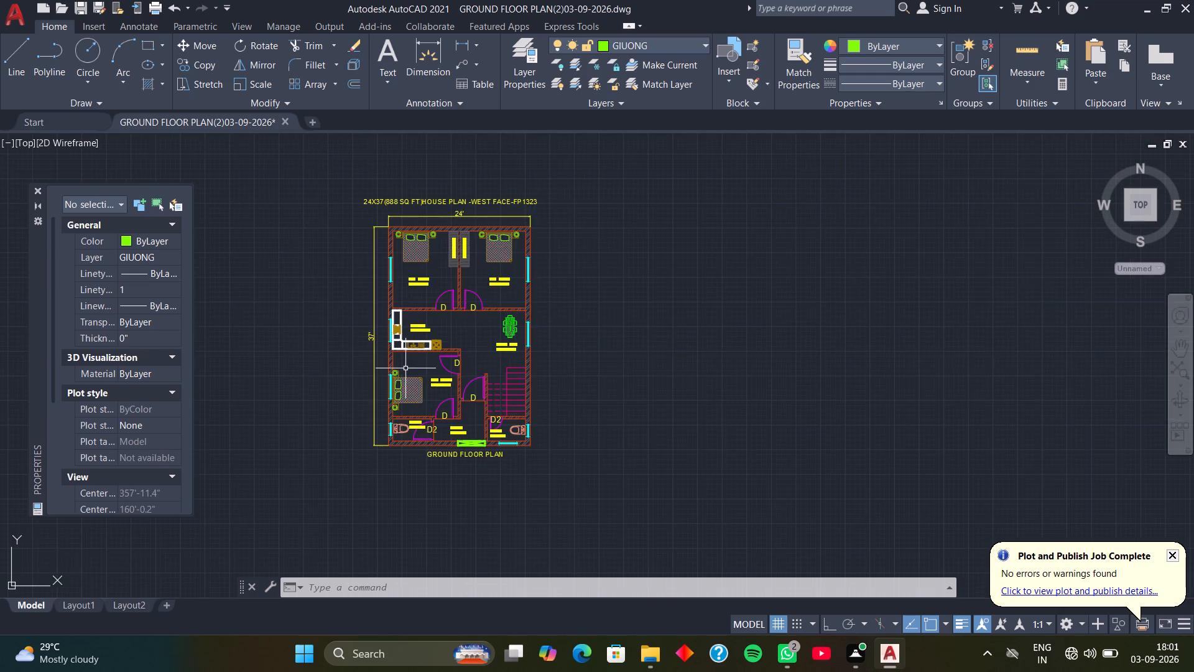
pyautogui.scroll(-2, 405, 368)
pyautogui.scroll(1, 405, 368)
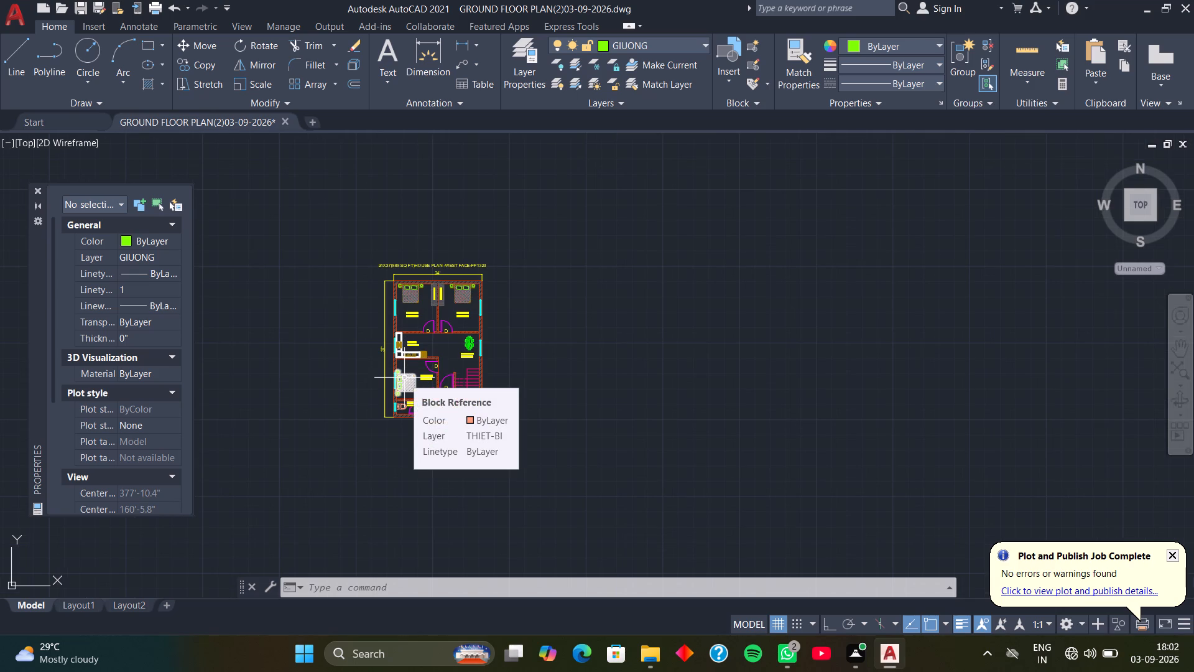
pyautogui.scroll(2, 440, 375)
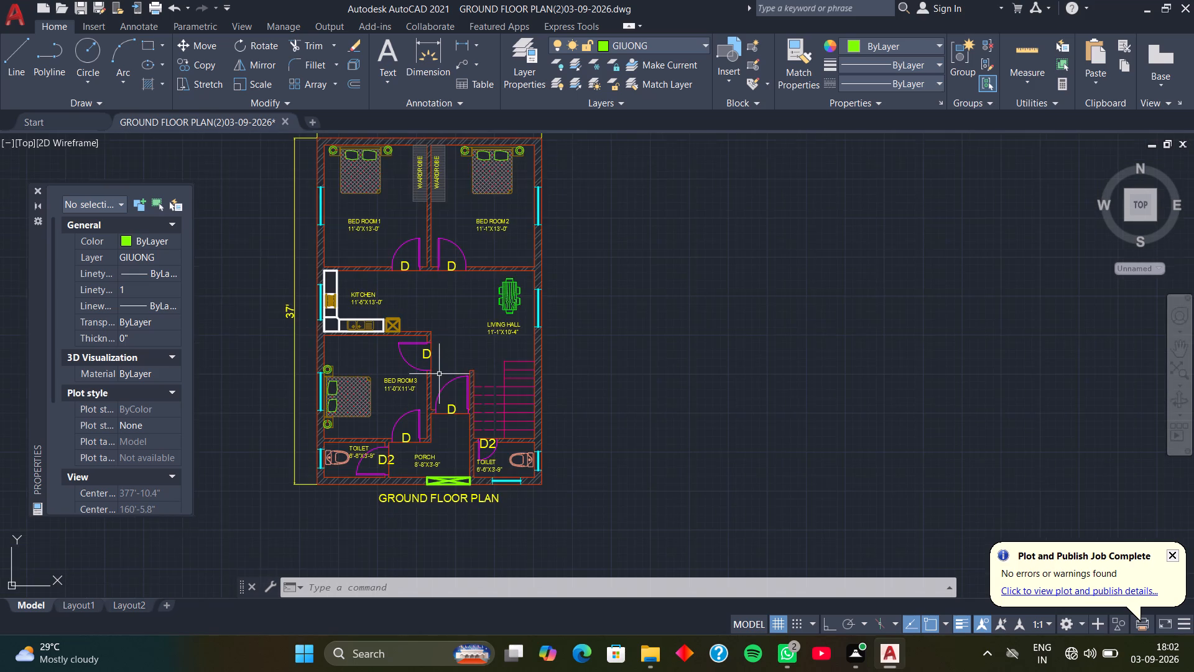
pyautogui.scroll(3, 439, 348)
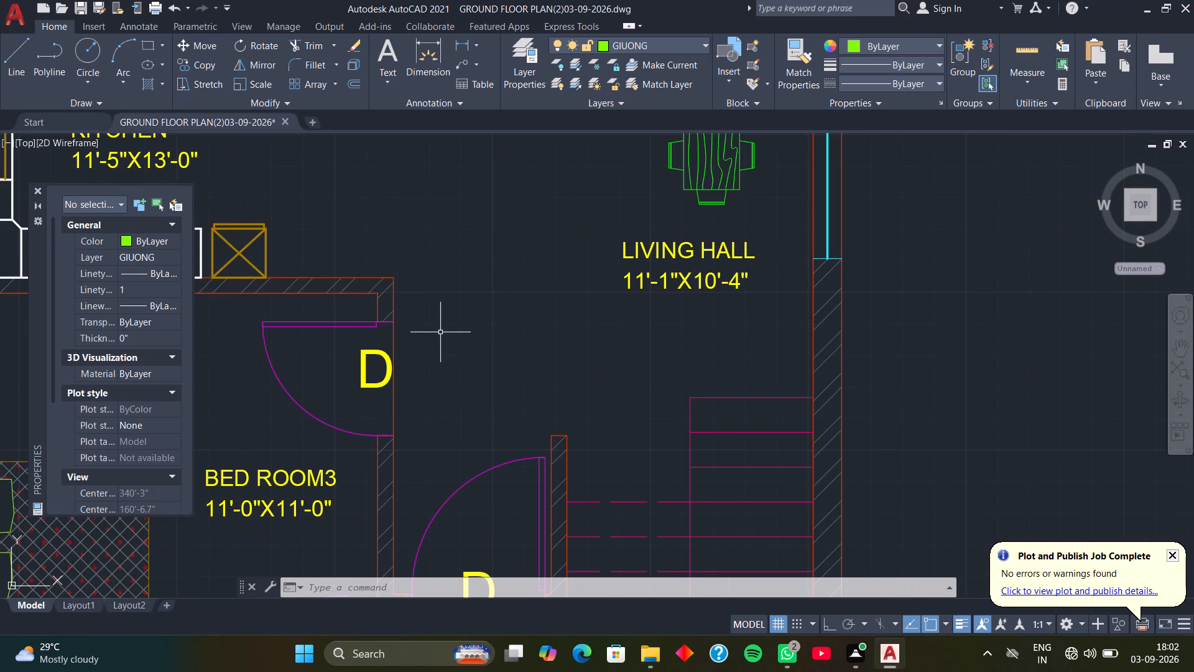
# Examine the finished ground floor plan from the living hall and bedrooms out to its title and overall dimensions.
pyautogui.scroll(-2, 440, 332)
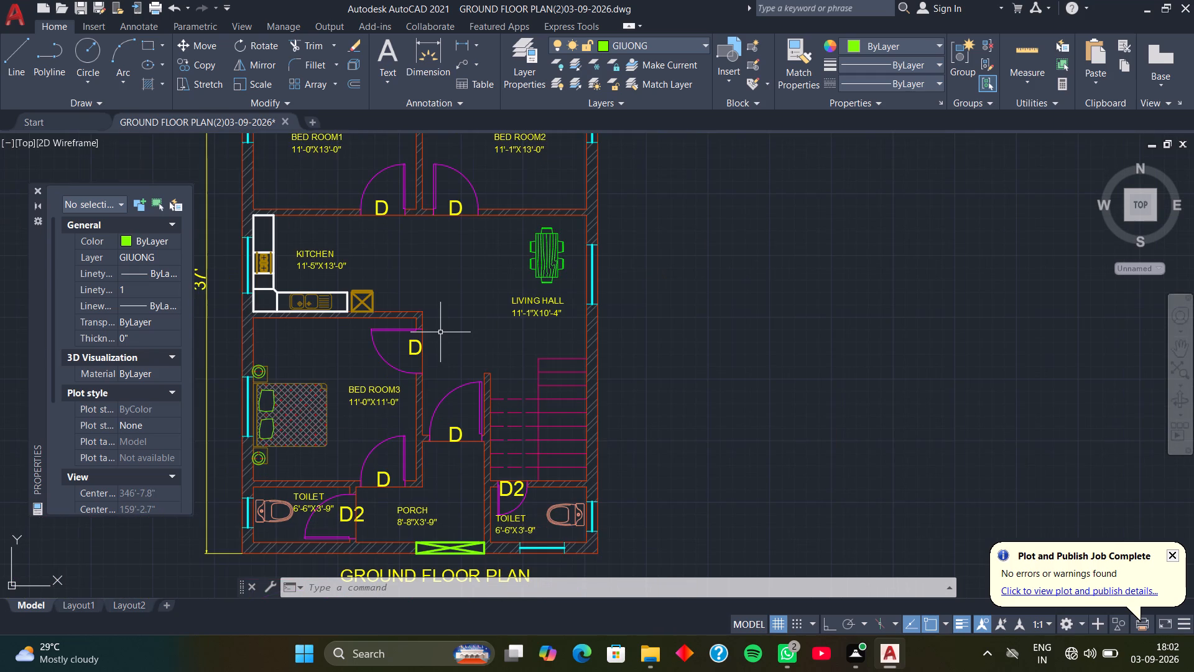
pyautogui.scroll(-1, 442, 330)
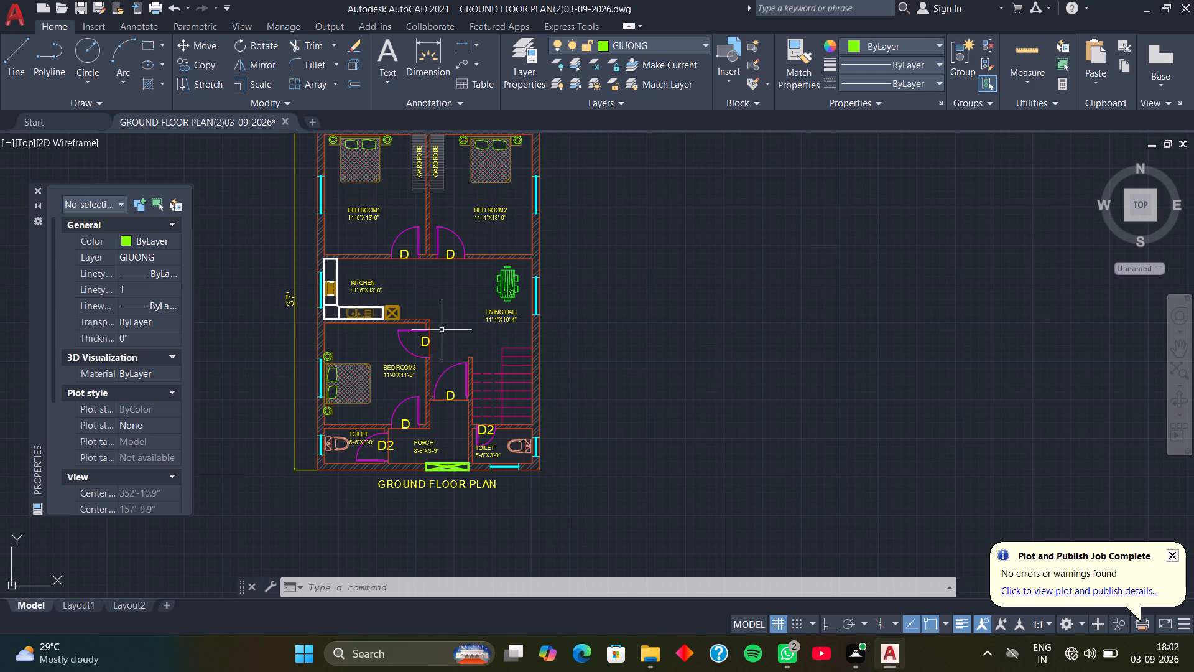
pyautogui.scroll(-1, 442, 330)
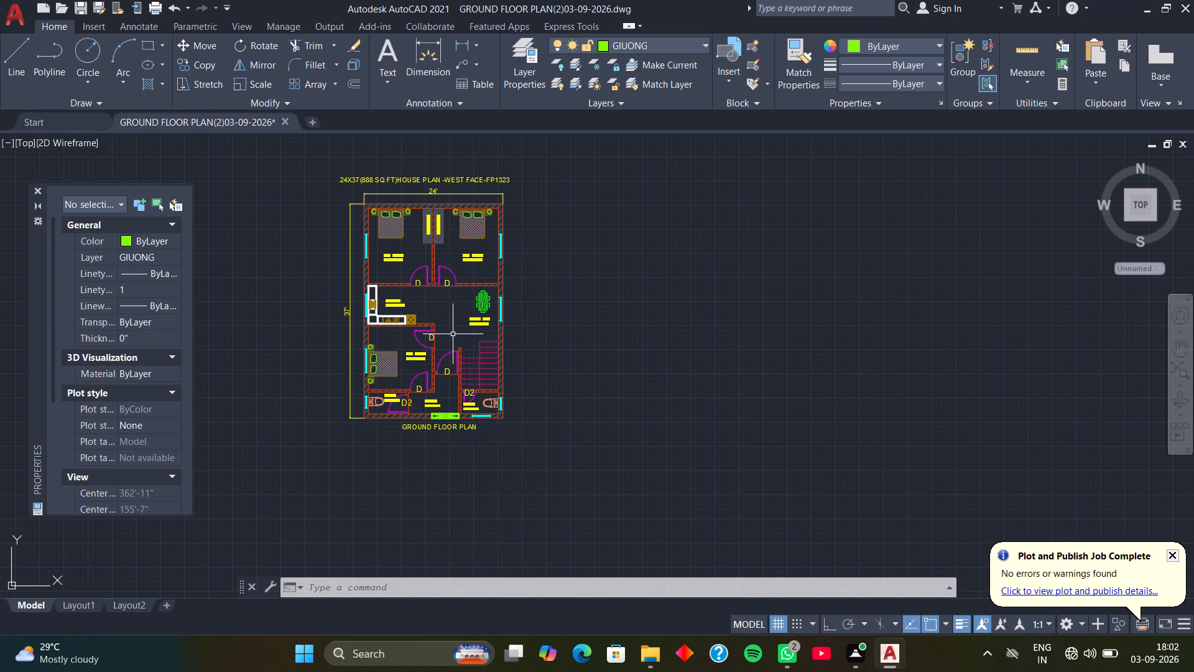
pyautogui.scroll(2, 453, 330)
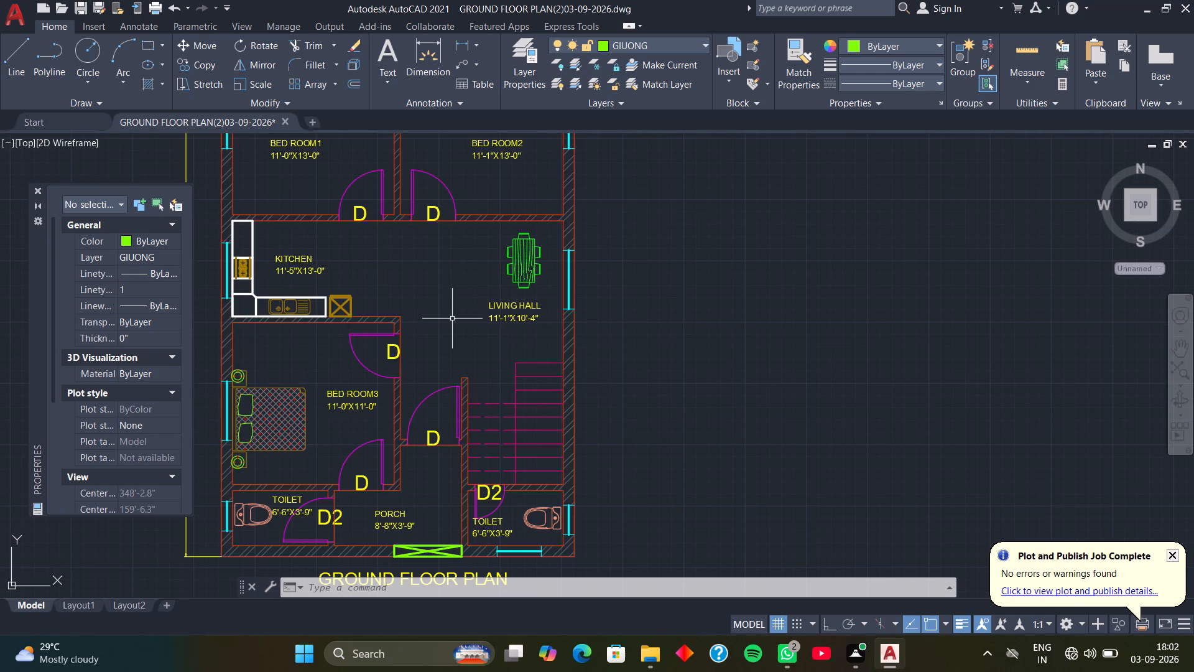
pyautogui.moveTo(442, 291); pyautogui.dragTo(470, 294, button='middle')
pyautogui.moveTo(455, 286); pyautogui.dragTo(455, 284, button='middle')
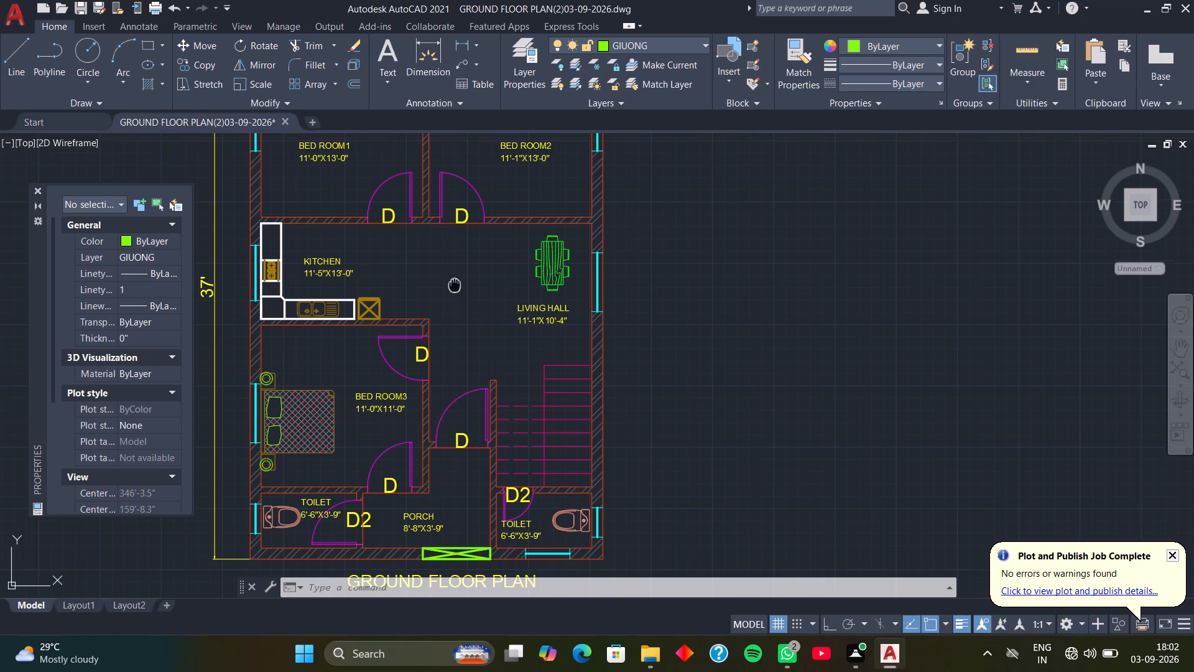
pyautogui.moveTo(455, 284); pyautogui.dragTo(463, 274, button='middle')
pyautogui.scroll(-2, 463, 274)
pyautogui.scroll(1, 451, 218)
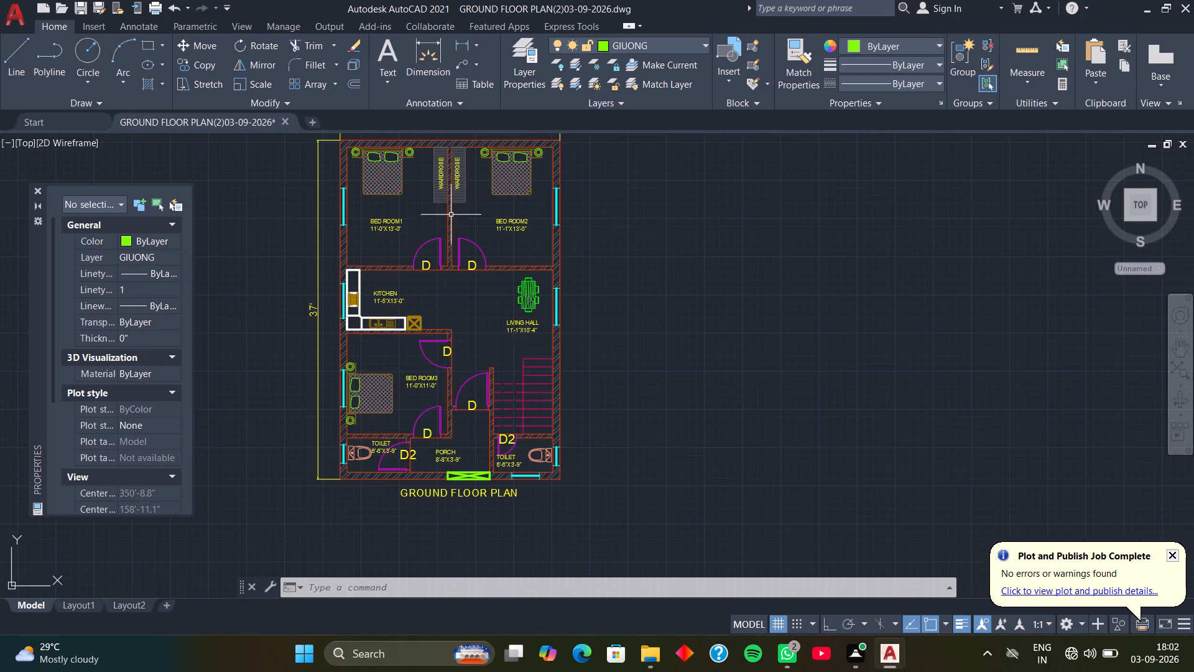
pyautogui.scroll(1, 454, 206)
pyautogui.scroll(-1, 454, 206)
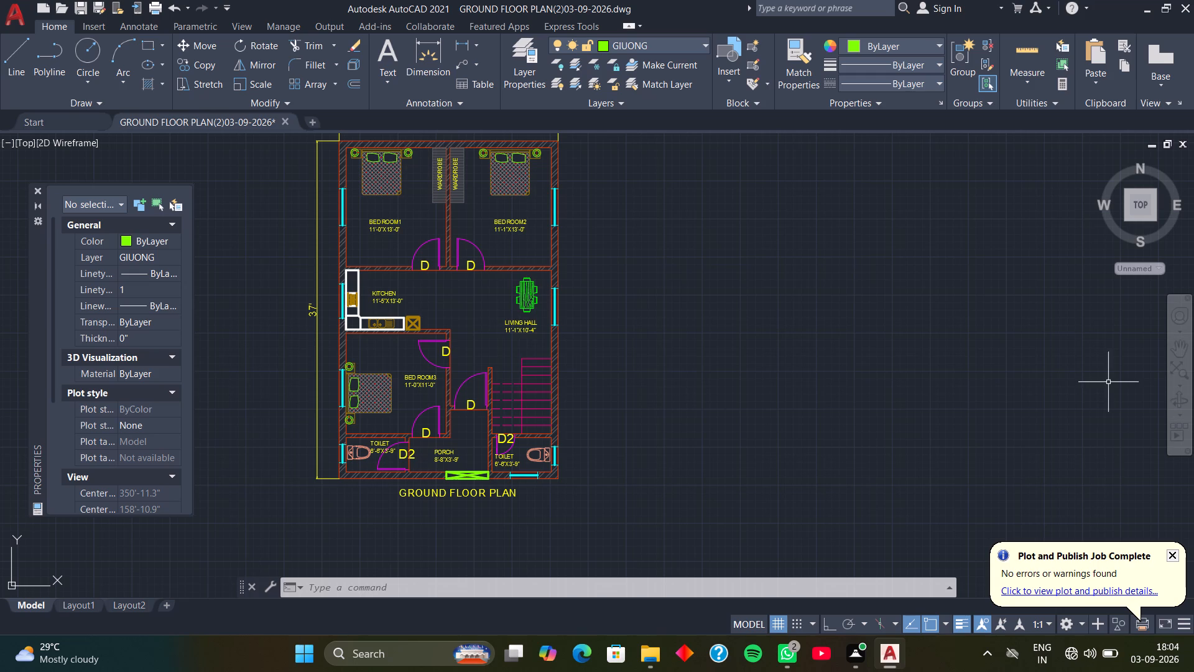
pyautogui.scroll(2, 512, 296)
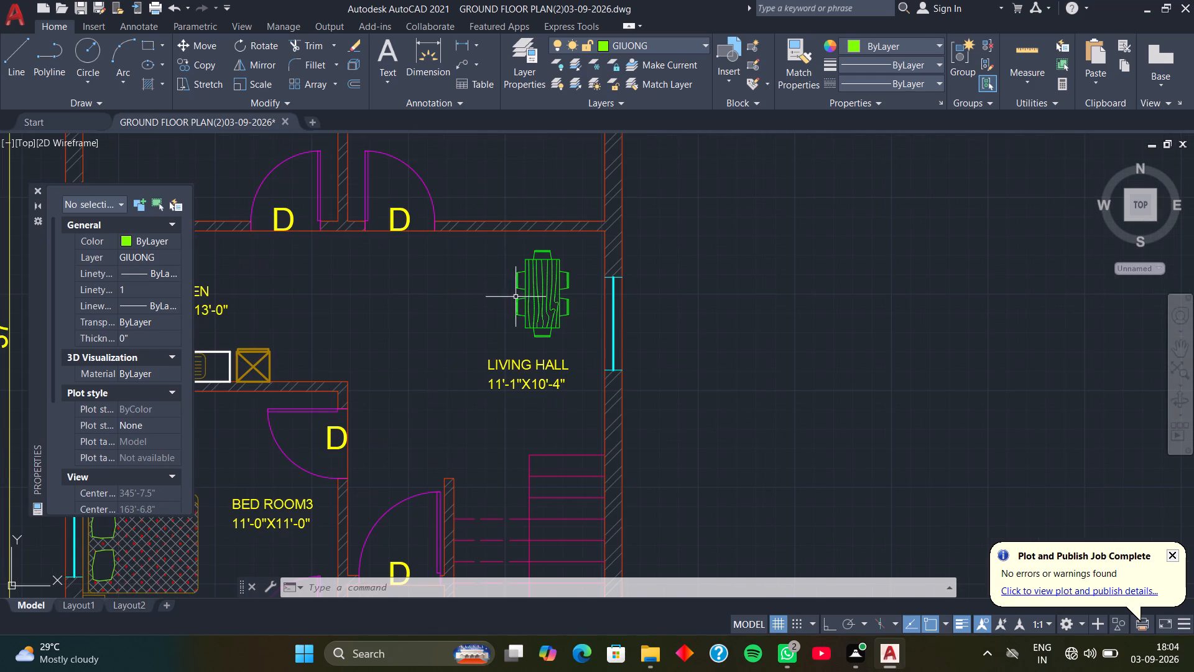
pyautogui.scroll(-2, 470, 313)
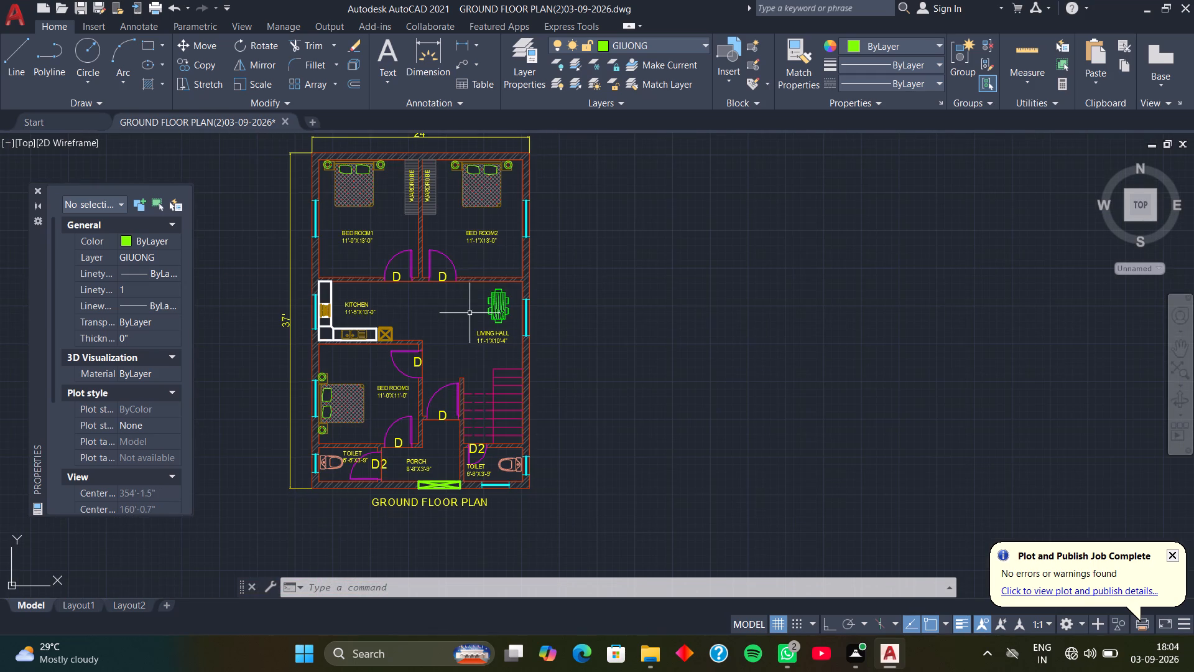
pyautogui.moveTo(453, 231); pyautogui.dragTo(424, 307, button='middle')
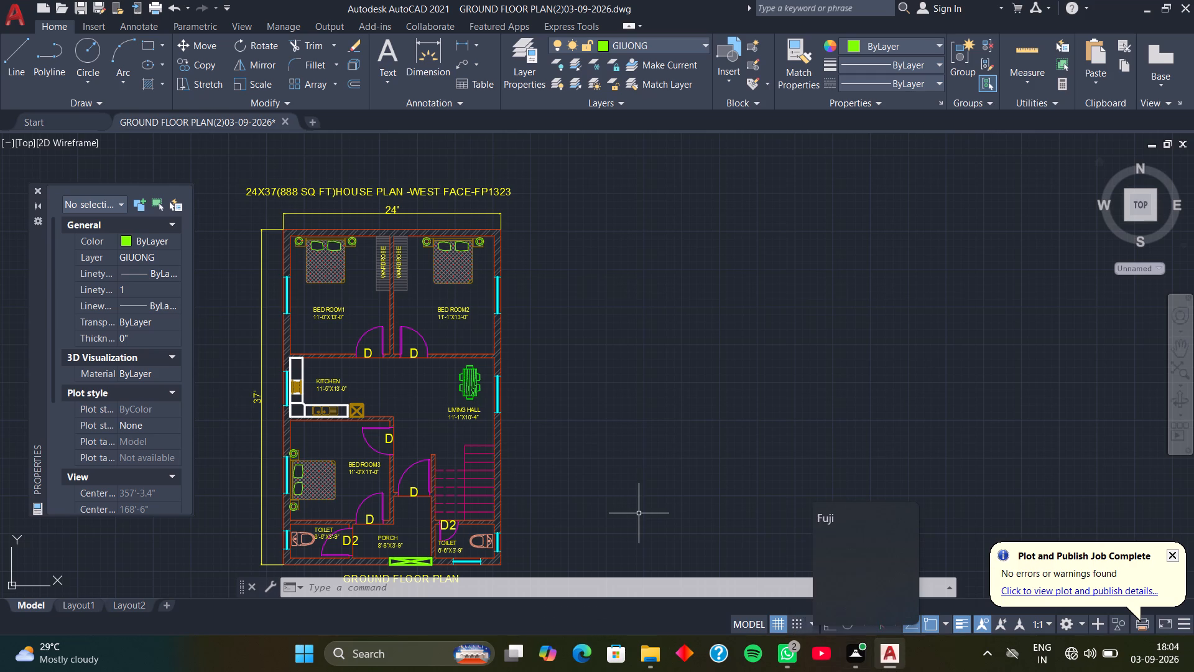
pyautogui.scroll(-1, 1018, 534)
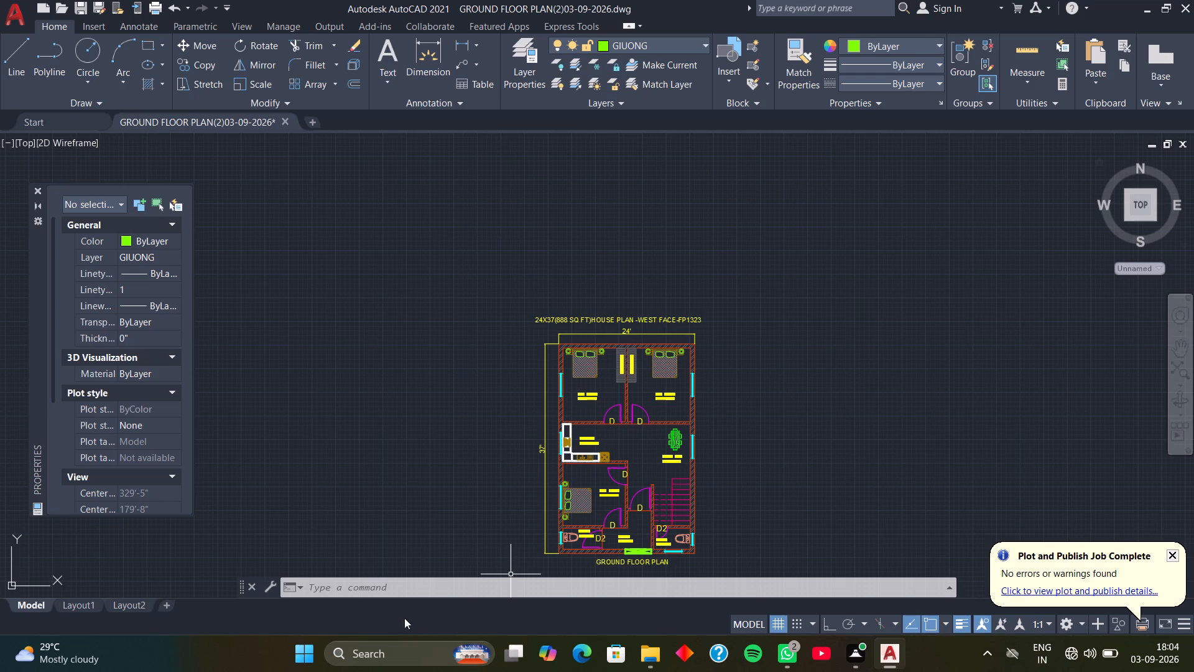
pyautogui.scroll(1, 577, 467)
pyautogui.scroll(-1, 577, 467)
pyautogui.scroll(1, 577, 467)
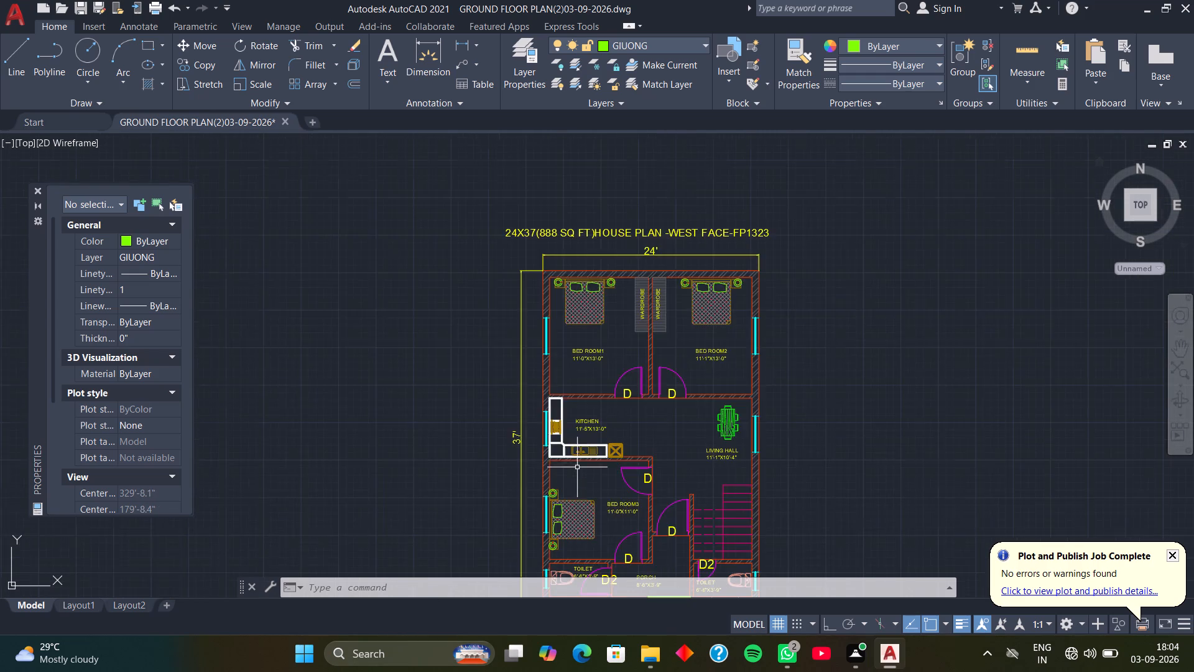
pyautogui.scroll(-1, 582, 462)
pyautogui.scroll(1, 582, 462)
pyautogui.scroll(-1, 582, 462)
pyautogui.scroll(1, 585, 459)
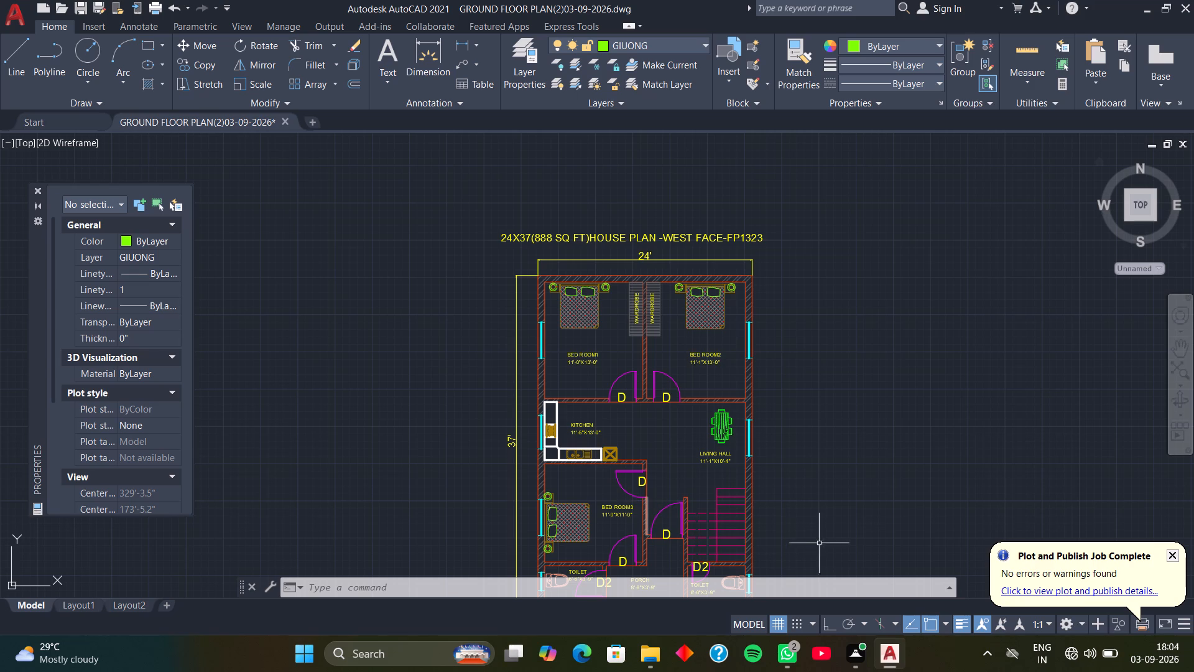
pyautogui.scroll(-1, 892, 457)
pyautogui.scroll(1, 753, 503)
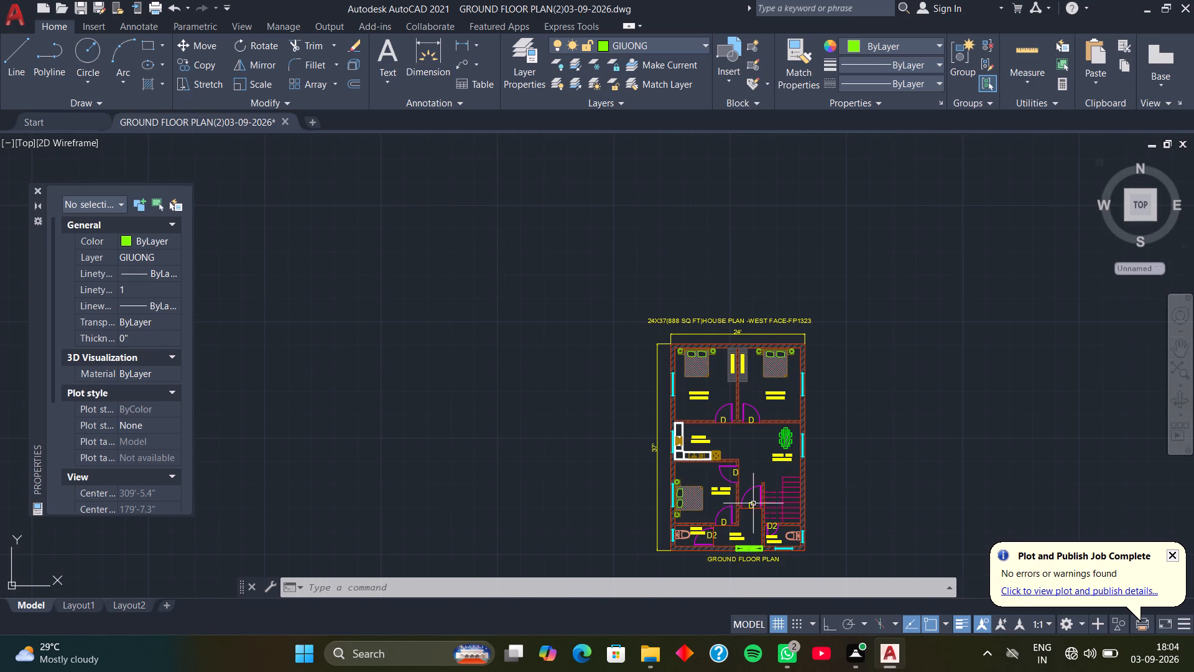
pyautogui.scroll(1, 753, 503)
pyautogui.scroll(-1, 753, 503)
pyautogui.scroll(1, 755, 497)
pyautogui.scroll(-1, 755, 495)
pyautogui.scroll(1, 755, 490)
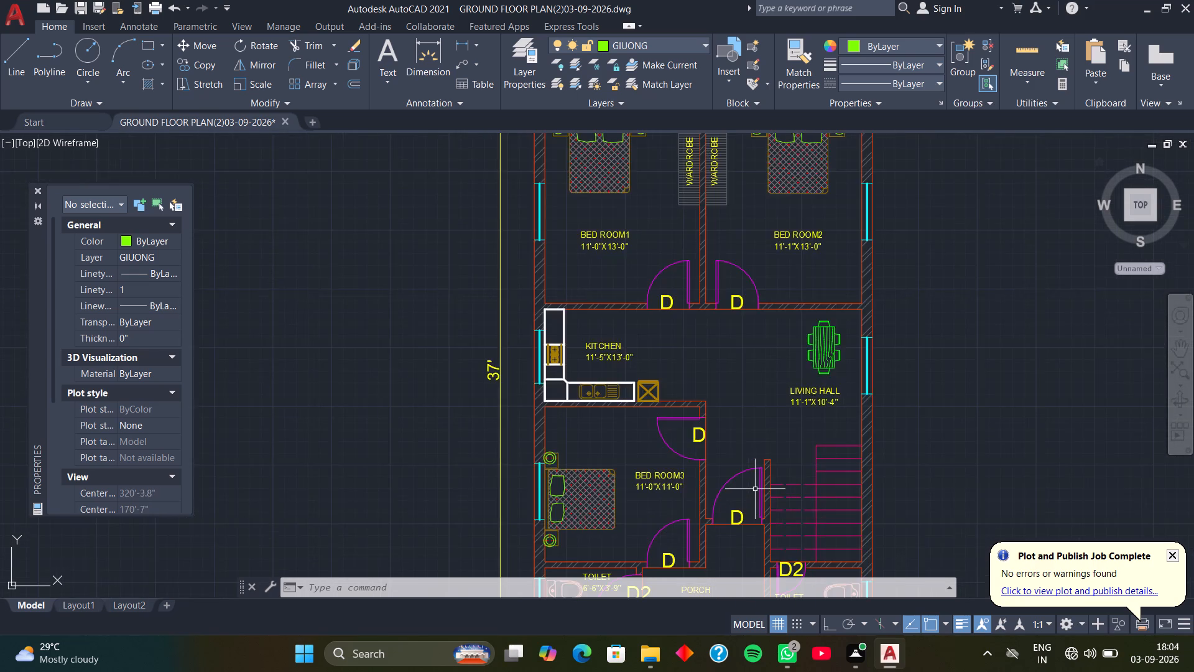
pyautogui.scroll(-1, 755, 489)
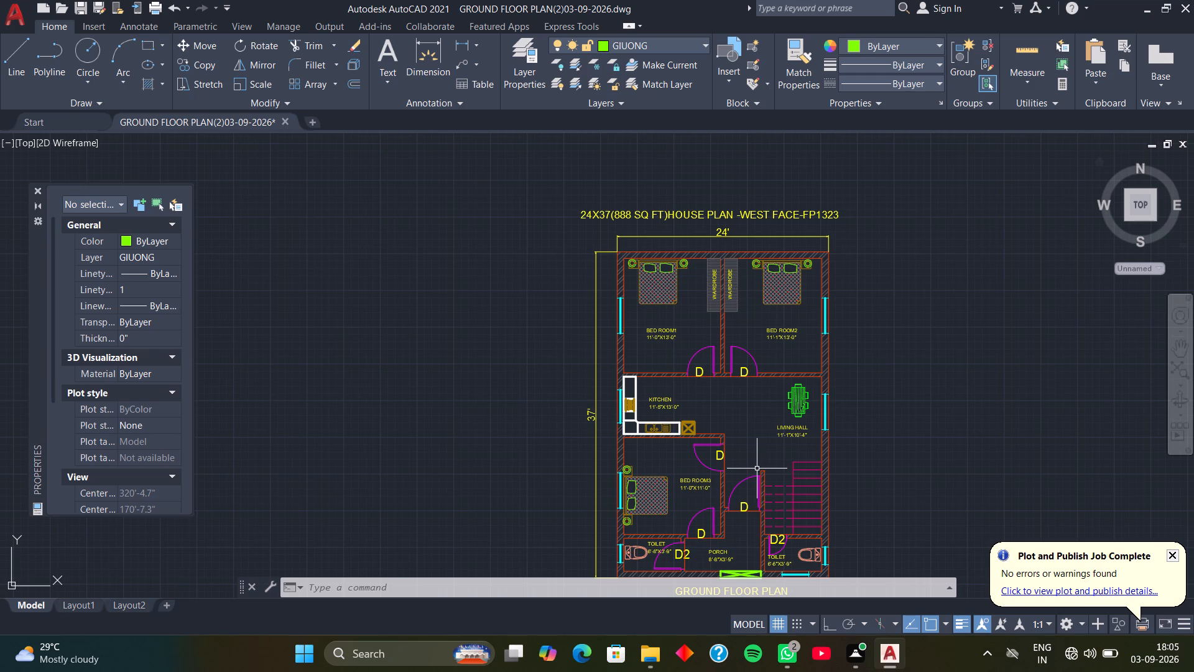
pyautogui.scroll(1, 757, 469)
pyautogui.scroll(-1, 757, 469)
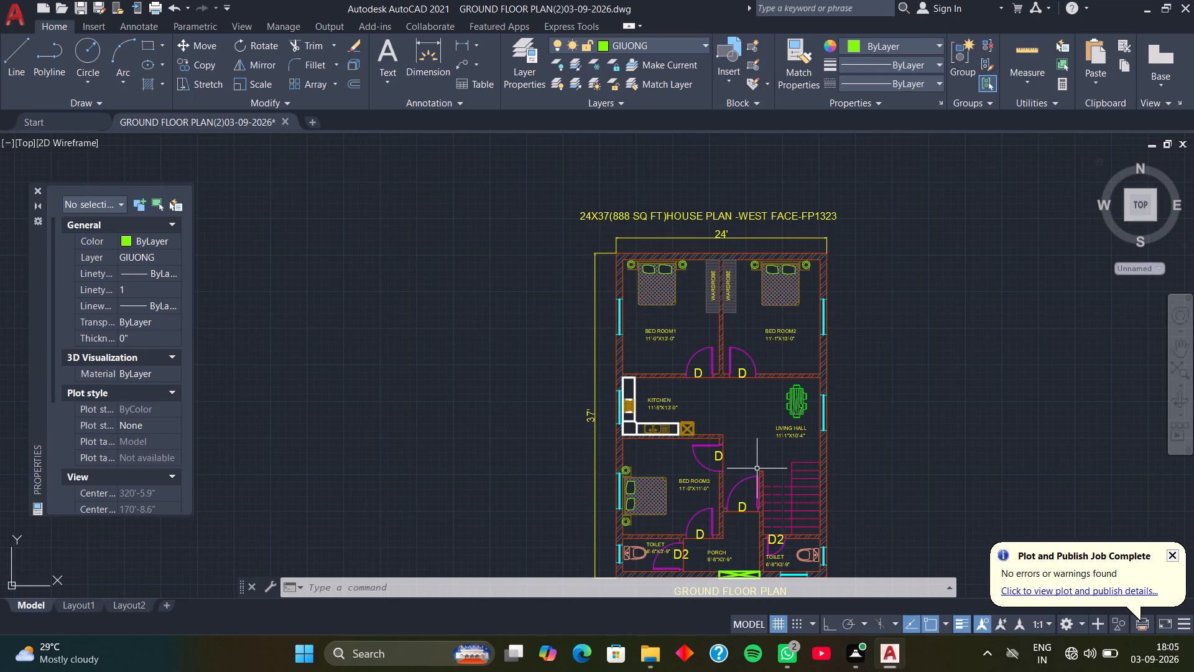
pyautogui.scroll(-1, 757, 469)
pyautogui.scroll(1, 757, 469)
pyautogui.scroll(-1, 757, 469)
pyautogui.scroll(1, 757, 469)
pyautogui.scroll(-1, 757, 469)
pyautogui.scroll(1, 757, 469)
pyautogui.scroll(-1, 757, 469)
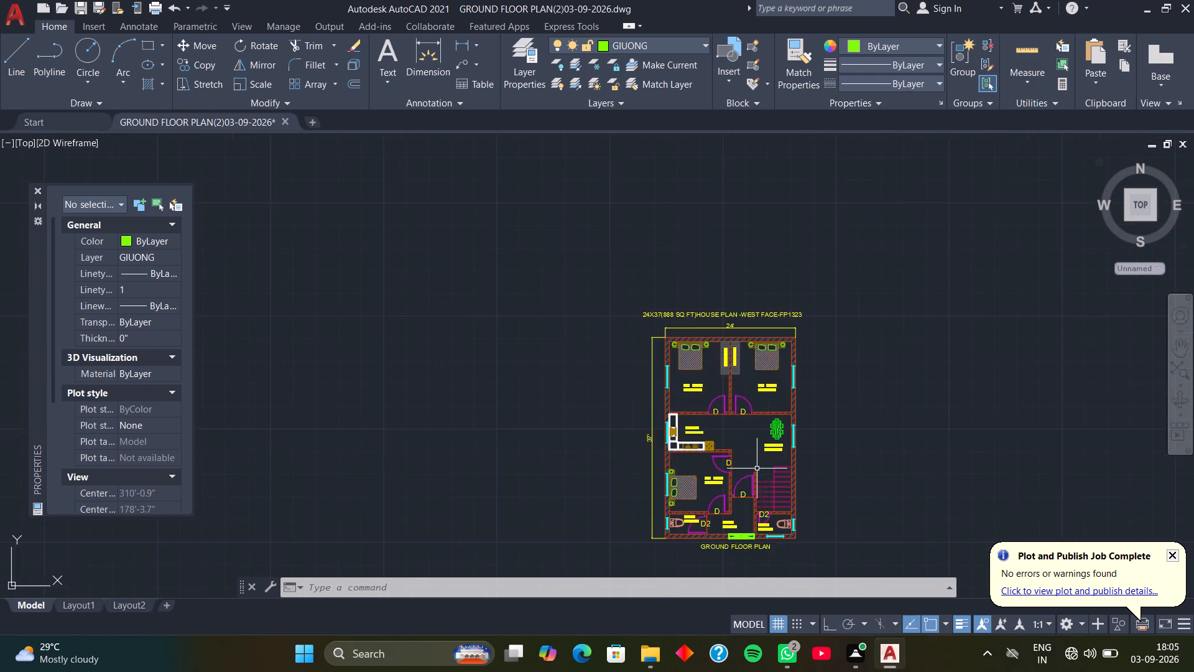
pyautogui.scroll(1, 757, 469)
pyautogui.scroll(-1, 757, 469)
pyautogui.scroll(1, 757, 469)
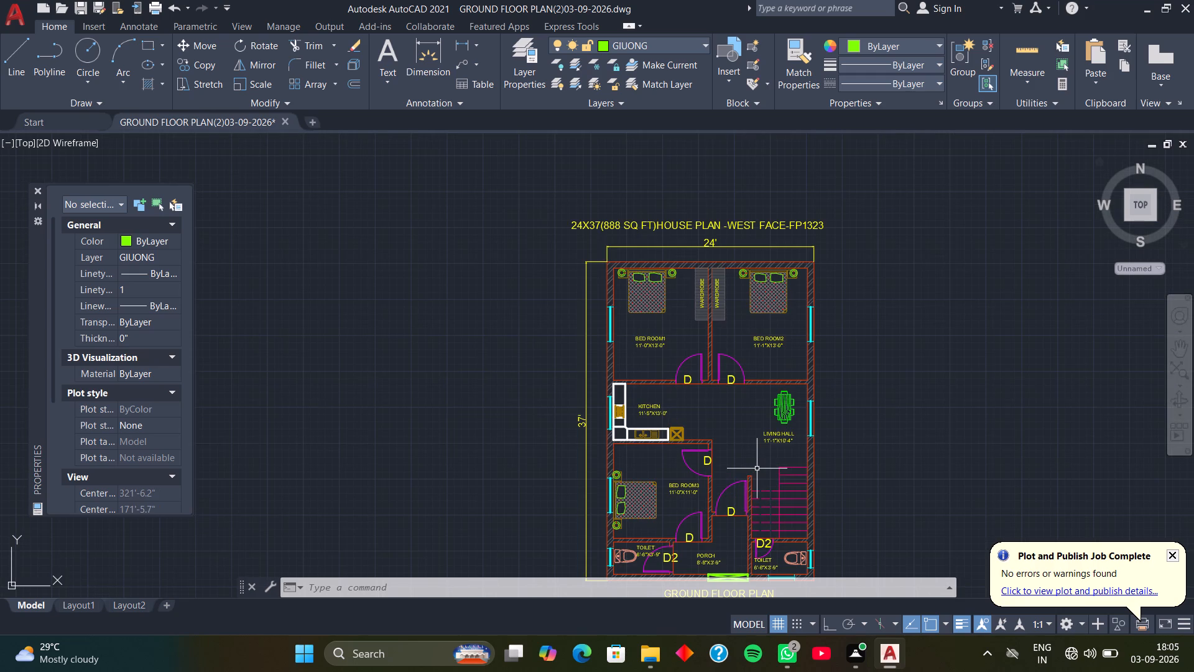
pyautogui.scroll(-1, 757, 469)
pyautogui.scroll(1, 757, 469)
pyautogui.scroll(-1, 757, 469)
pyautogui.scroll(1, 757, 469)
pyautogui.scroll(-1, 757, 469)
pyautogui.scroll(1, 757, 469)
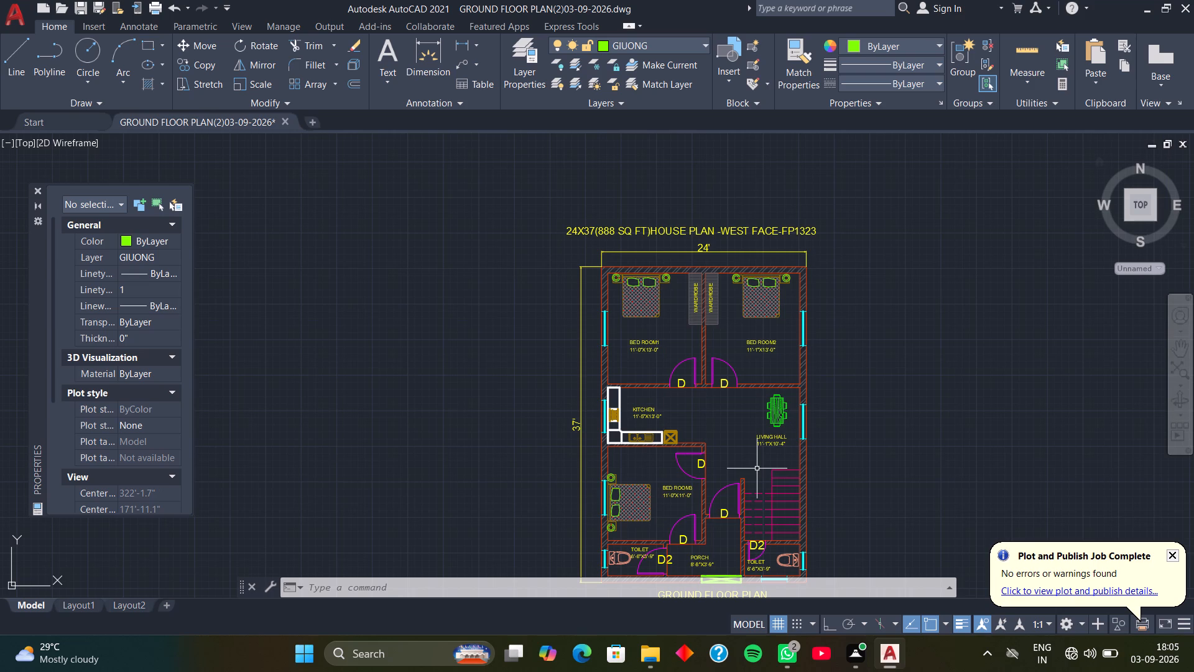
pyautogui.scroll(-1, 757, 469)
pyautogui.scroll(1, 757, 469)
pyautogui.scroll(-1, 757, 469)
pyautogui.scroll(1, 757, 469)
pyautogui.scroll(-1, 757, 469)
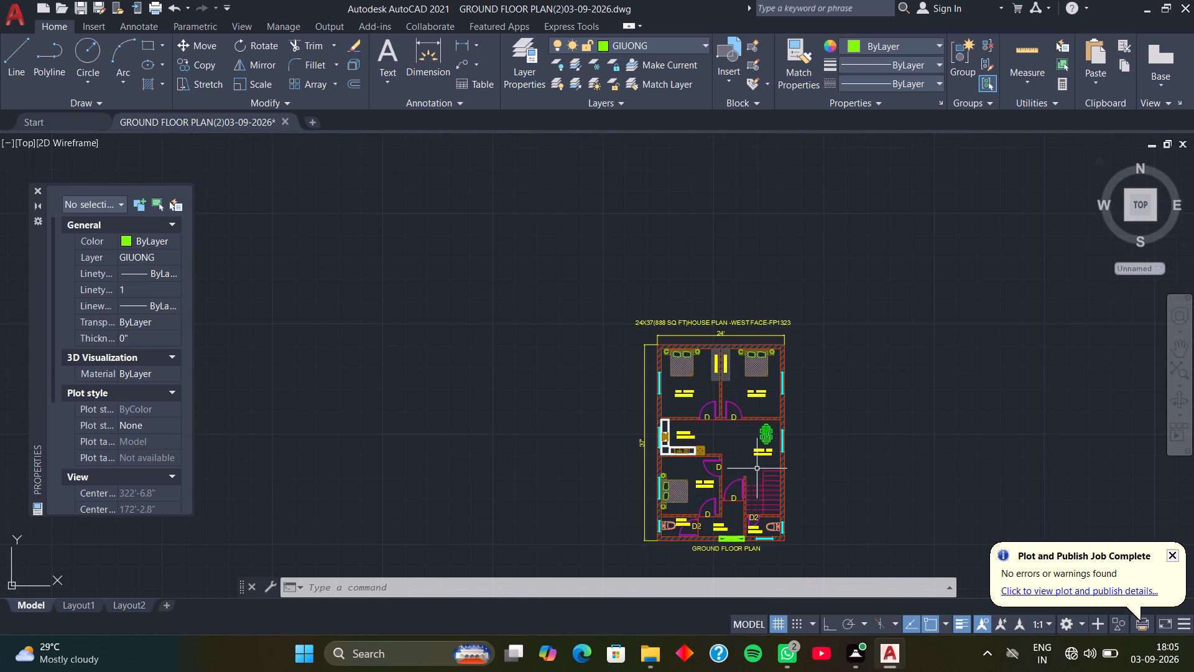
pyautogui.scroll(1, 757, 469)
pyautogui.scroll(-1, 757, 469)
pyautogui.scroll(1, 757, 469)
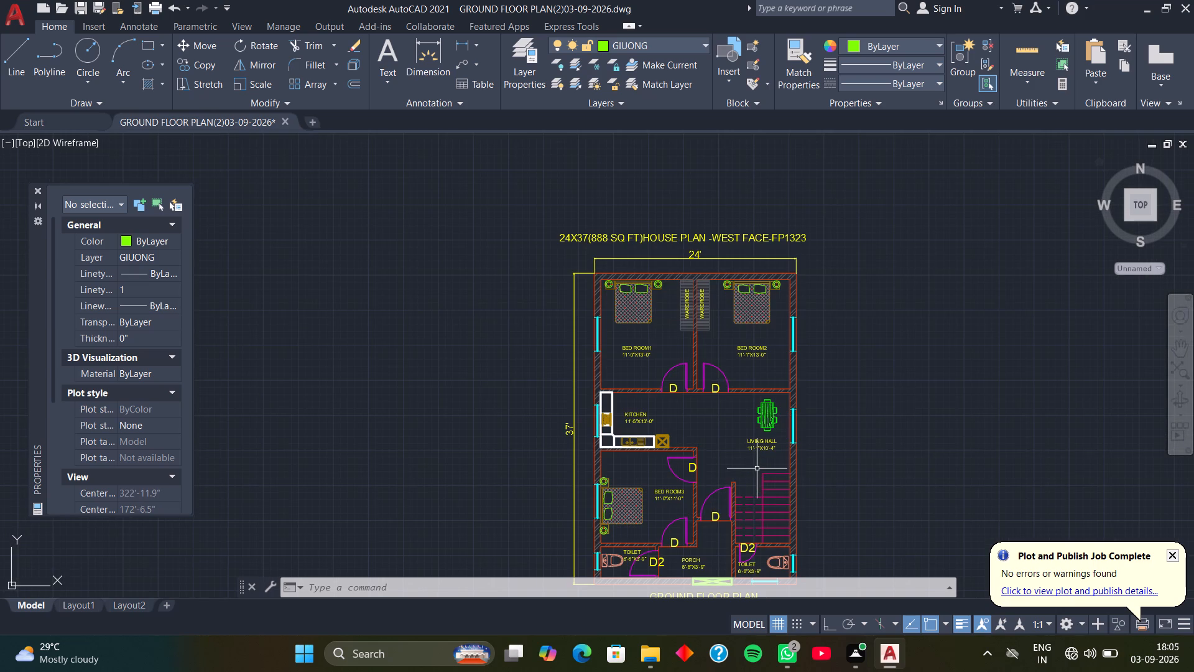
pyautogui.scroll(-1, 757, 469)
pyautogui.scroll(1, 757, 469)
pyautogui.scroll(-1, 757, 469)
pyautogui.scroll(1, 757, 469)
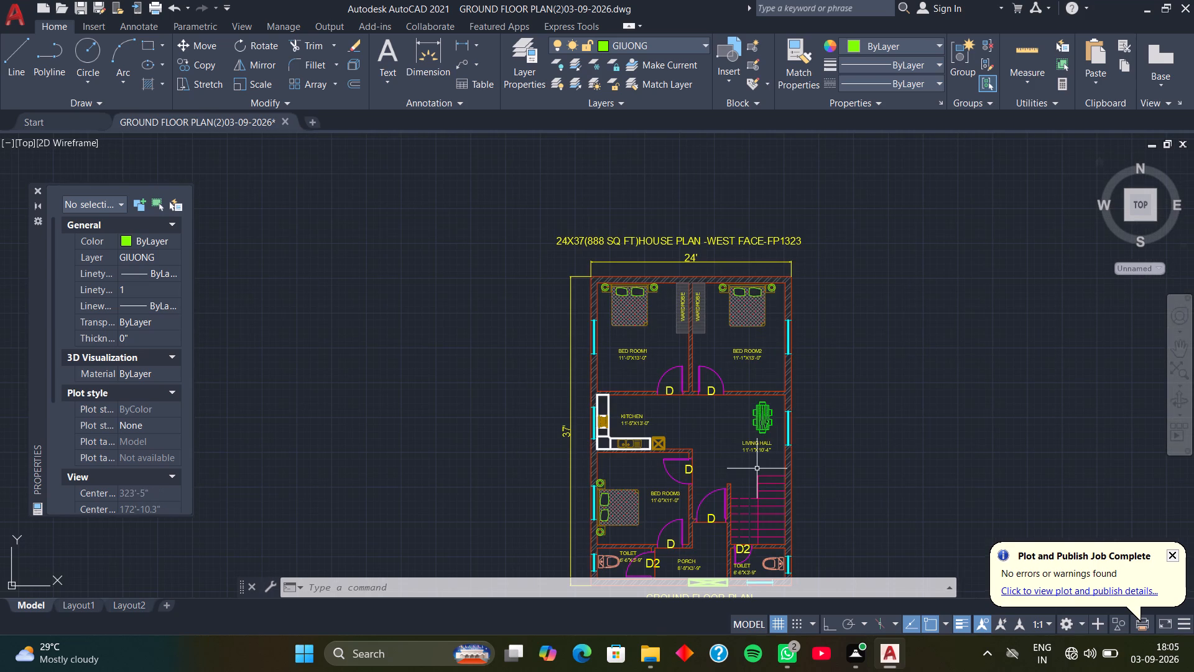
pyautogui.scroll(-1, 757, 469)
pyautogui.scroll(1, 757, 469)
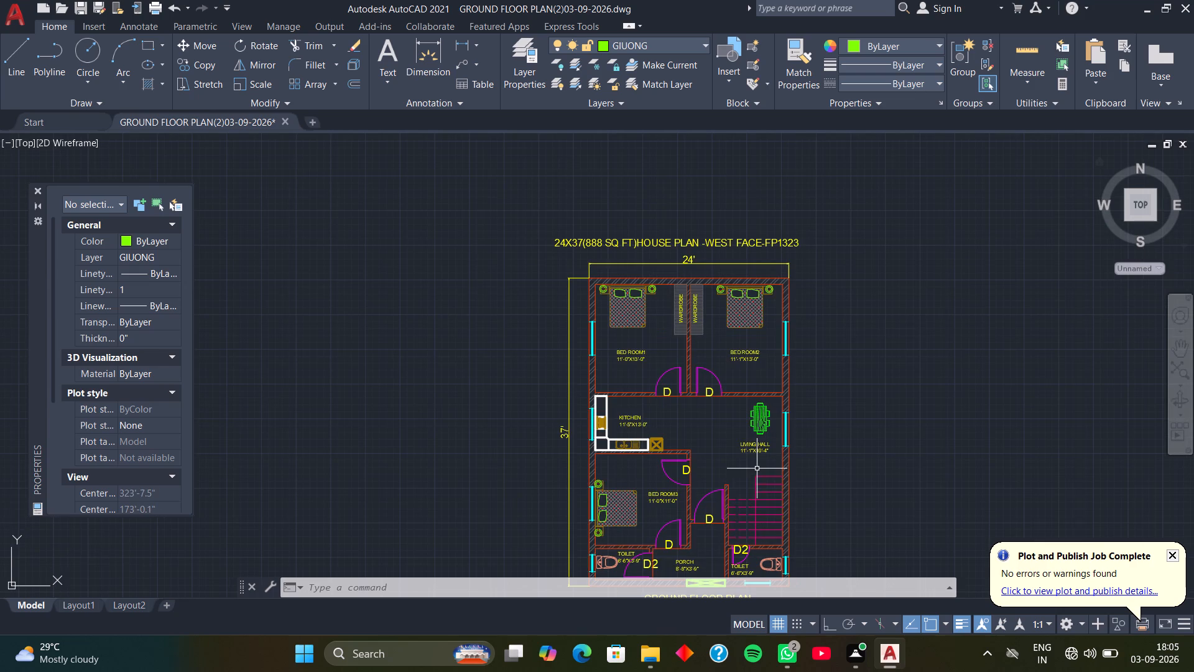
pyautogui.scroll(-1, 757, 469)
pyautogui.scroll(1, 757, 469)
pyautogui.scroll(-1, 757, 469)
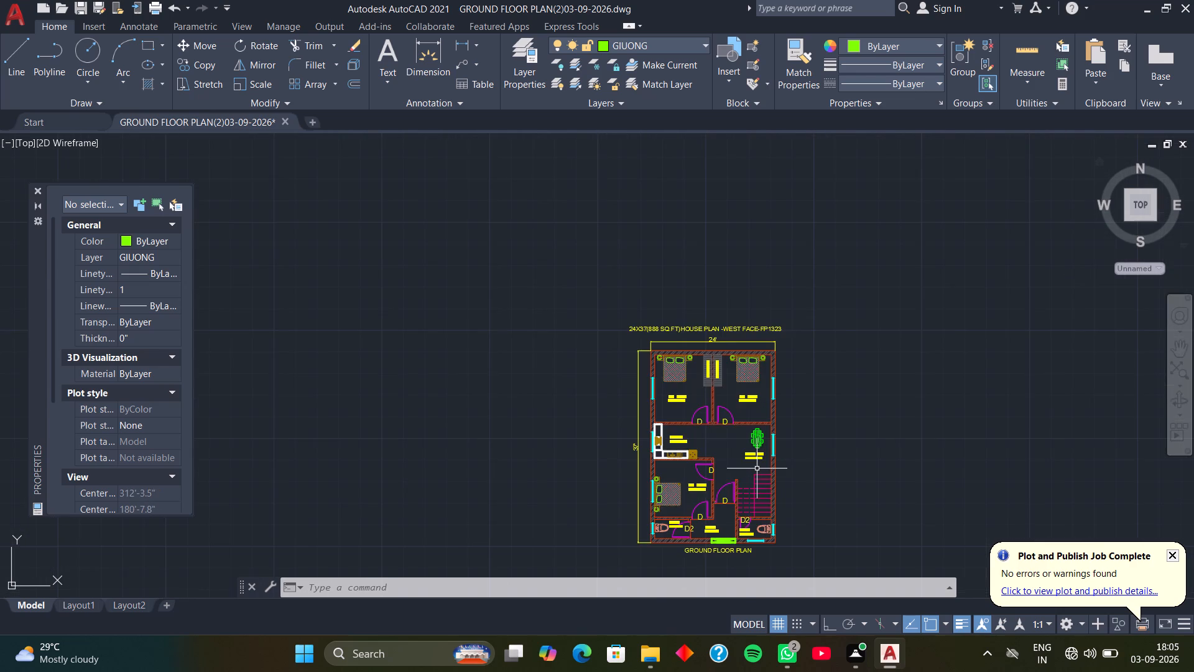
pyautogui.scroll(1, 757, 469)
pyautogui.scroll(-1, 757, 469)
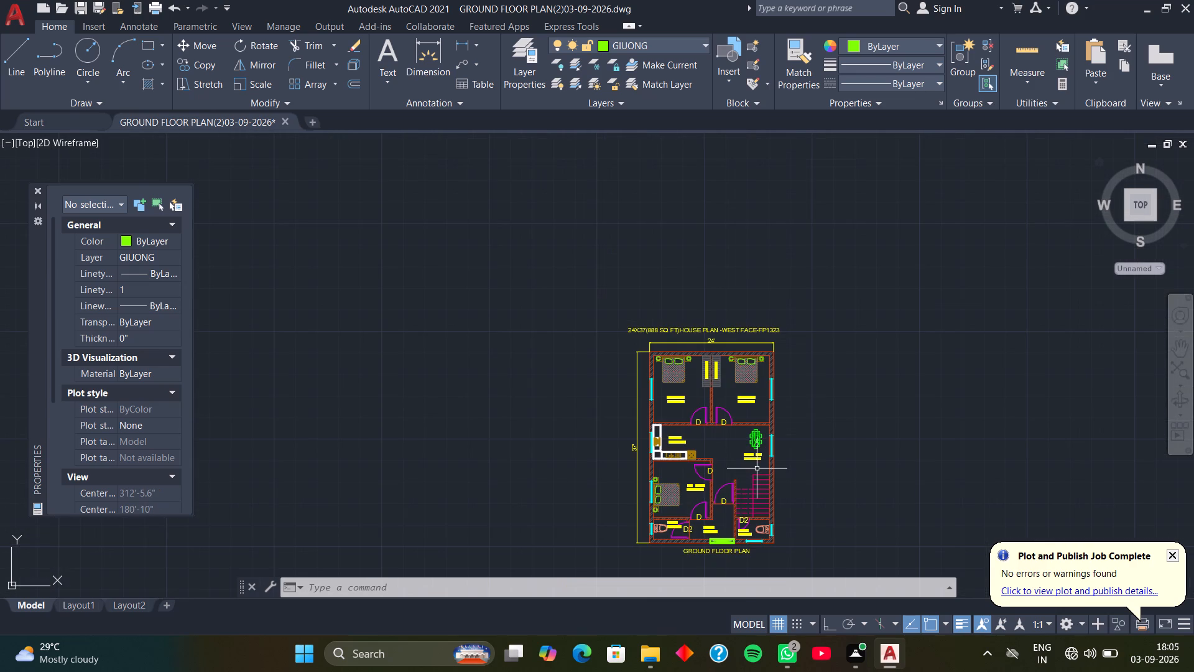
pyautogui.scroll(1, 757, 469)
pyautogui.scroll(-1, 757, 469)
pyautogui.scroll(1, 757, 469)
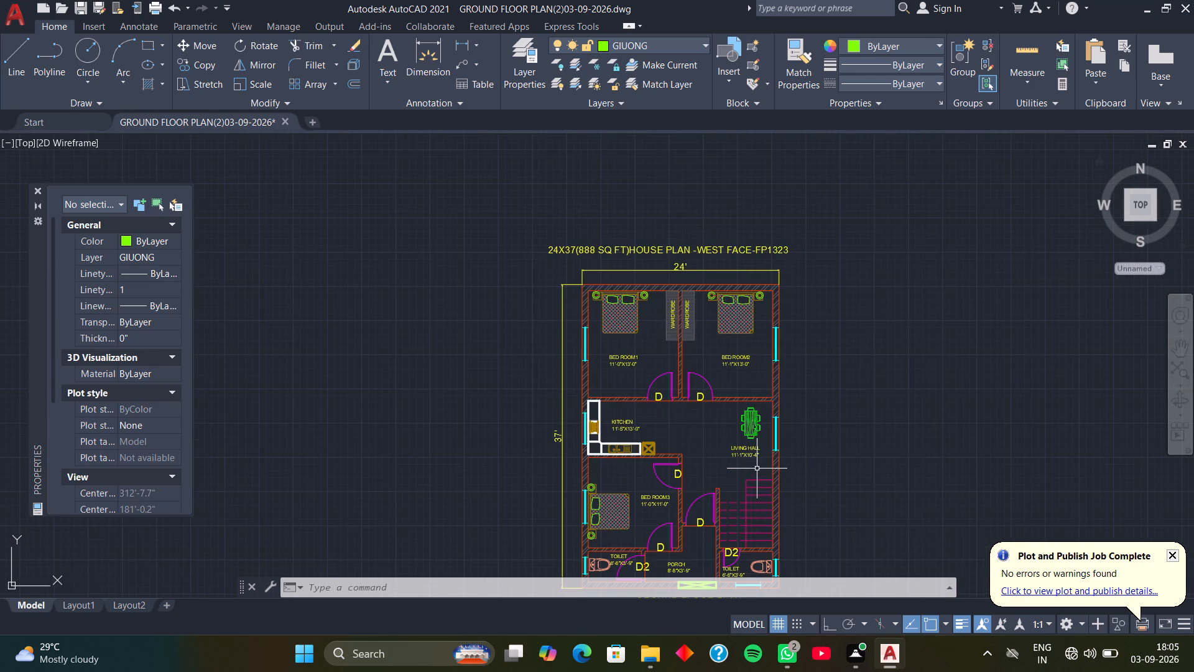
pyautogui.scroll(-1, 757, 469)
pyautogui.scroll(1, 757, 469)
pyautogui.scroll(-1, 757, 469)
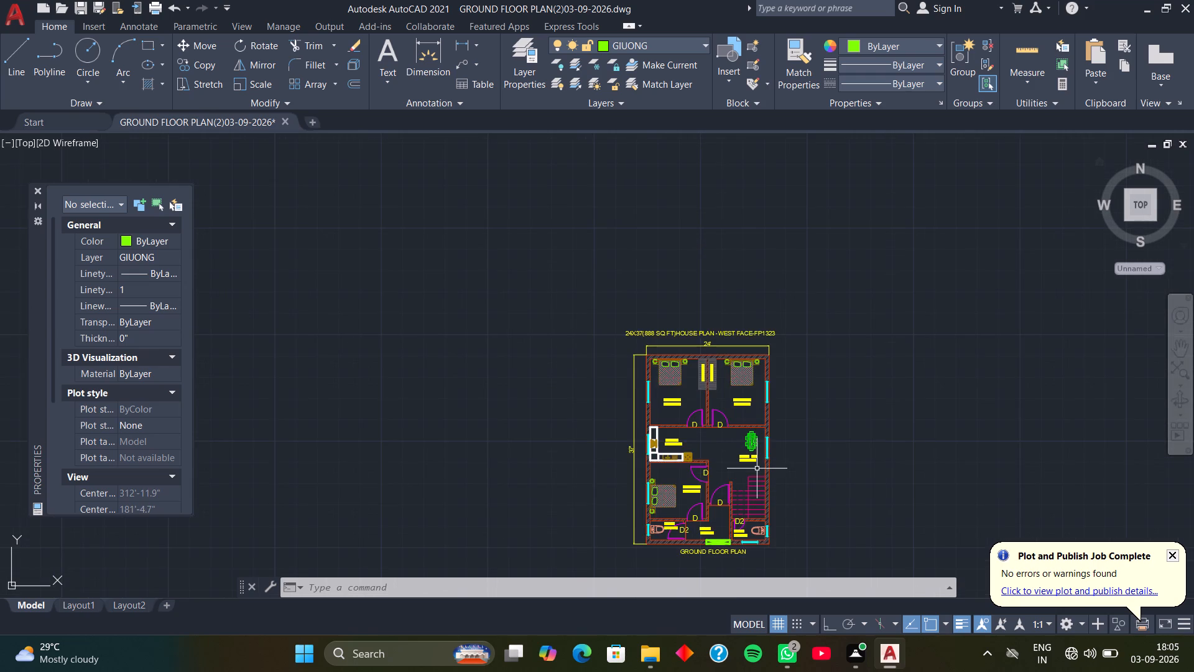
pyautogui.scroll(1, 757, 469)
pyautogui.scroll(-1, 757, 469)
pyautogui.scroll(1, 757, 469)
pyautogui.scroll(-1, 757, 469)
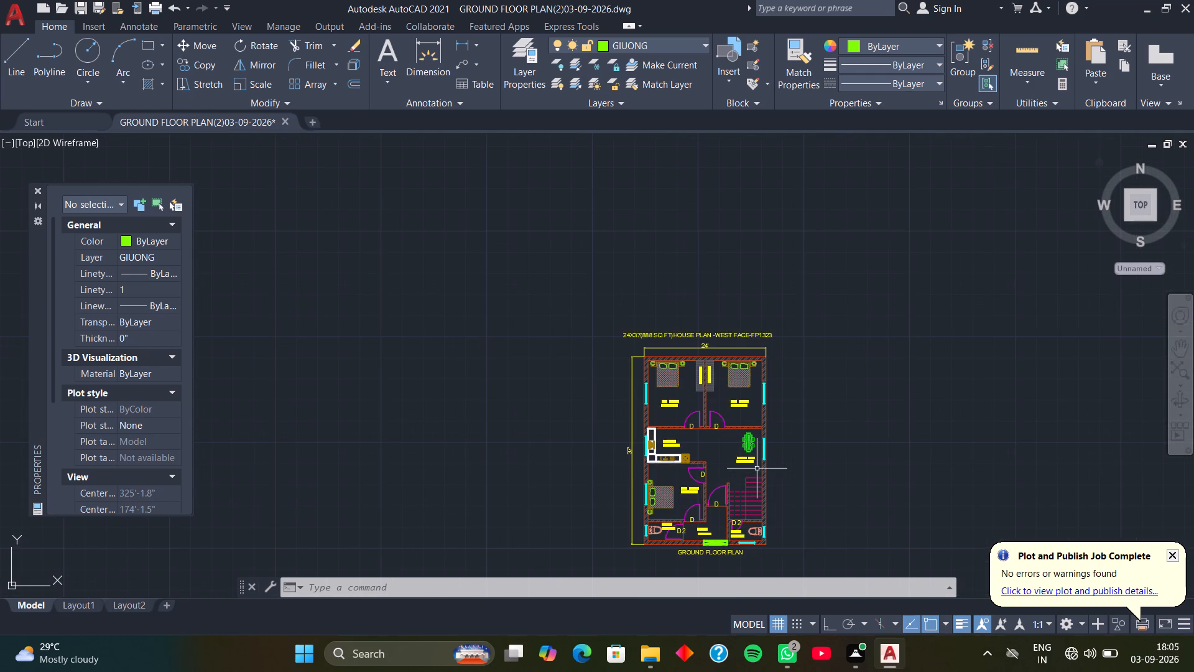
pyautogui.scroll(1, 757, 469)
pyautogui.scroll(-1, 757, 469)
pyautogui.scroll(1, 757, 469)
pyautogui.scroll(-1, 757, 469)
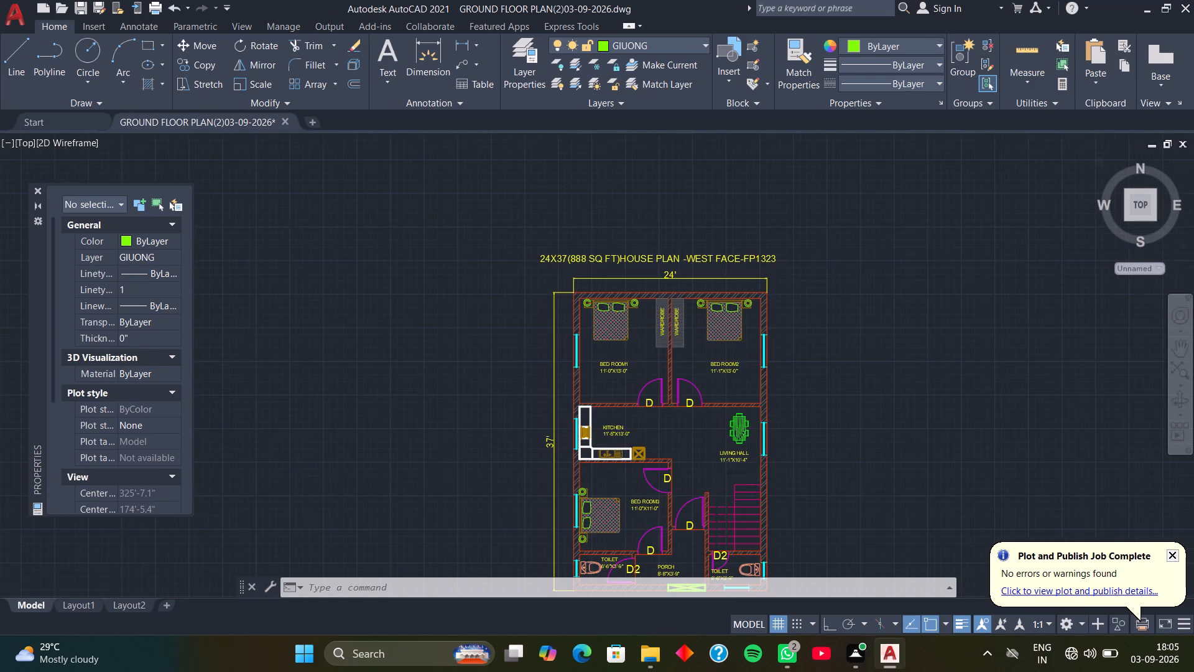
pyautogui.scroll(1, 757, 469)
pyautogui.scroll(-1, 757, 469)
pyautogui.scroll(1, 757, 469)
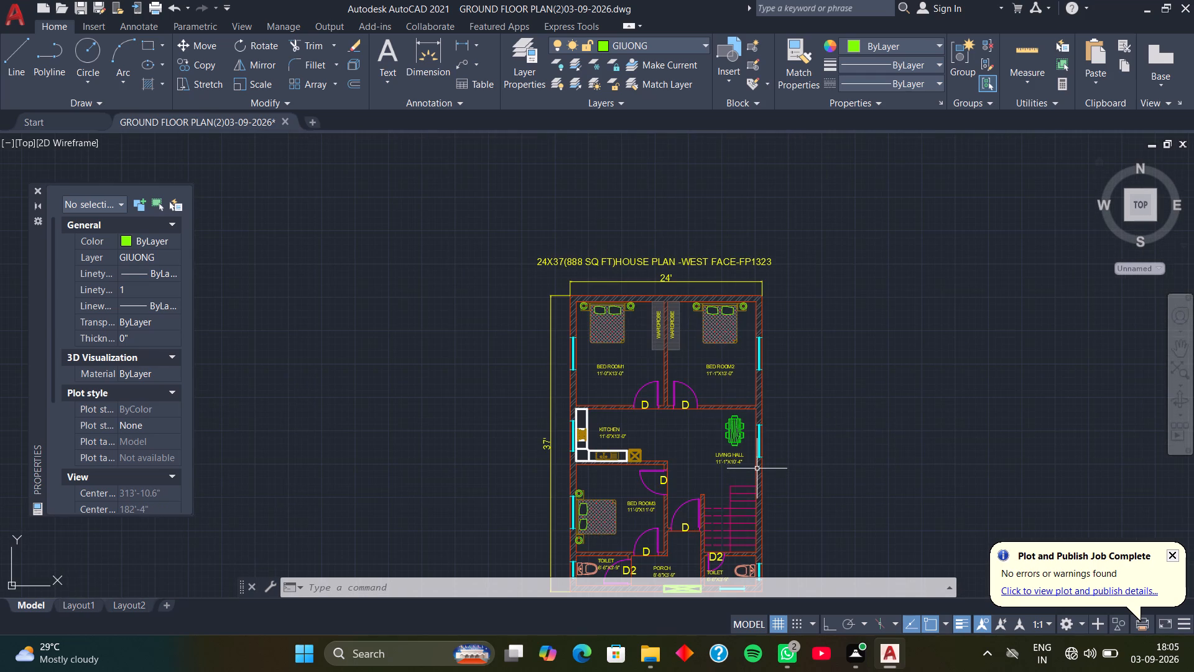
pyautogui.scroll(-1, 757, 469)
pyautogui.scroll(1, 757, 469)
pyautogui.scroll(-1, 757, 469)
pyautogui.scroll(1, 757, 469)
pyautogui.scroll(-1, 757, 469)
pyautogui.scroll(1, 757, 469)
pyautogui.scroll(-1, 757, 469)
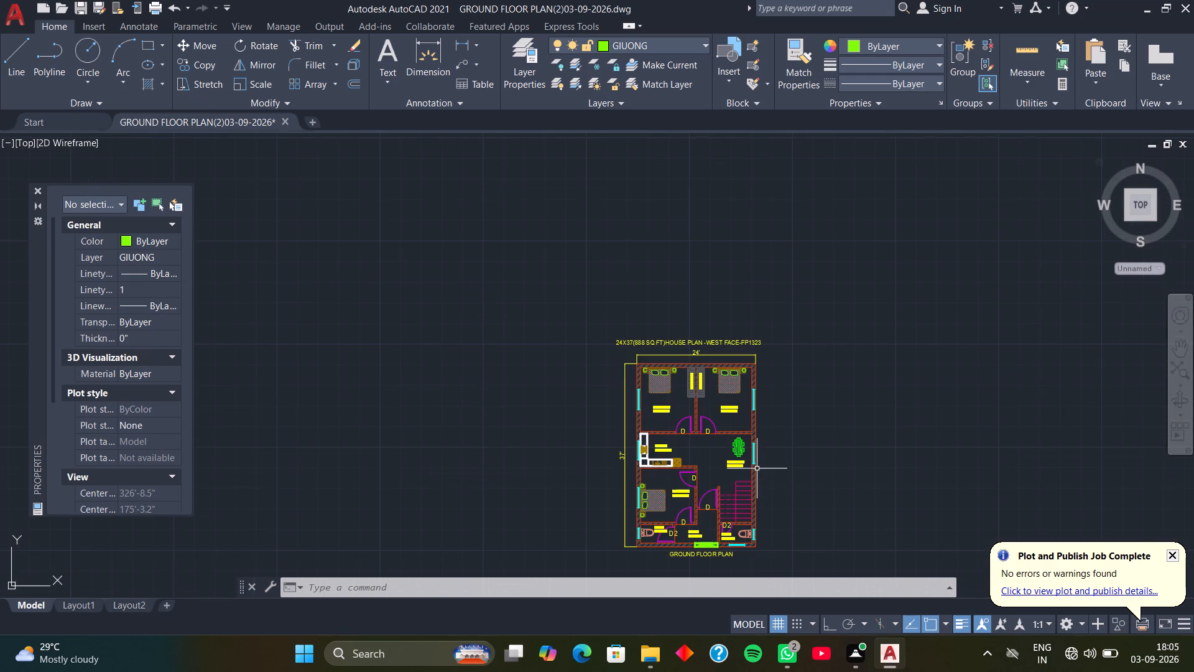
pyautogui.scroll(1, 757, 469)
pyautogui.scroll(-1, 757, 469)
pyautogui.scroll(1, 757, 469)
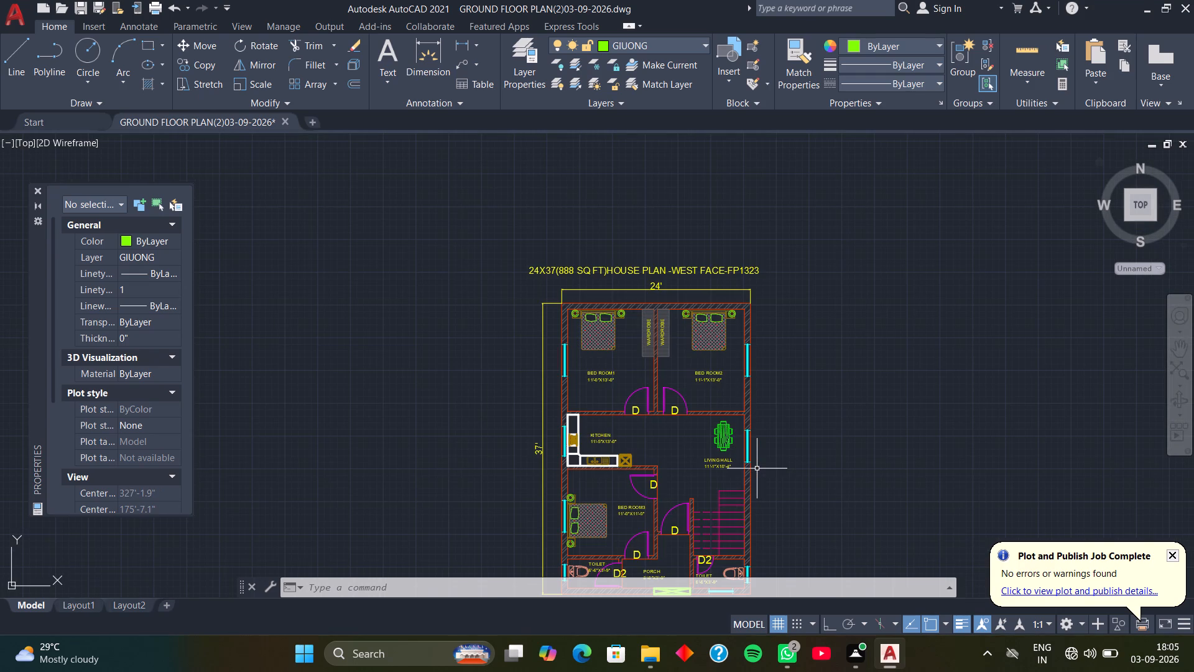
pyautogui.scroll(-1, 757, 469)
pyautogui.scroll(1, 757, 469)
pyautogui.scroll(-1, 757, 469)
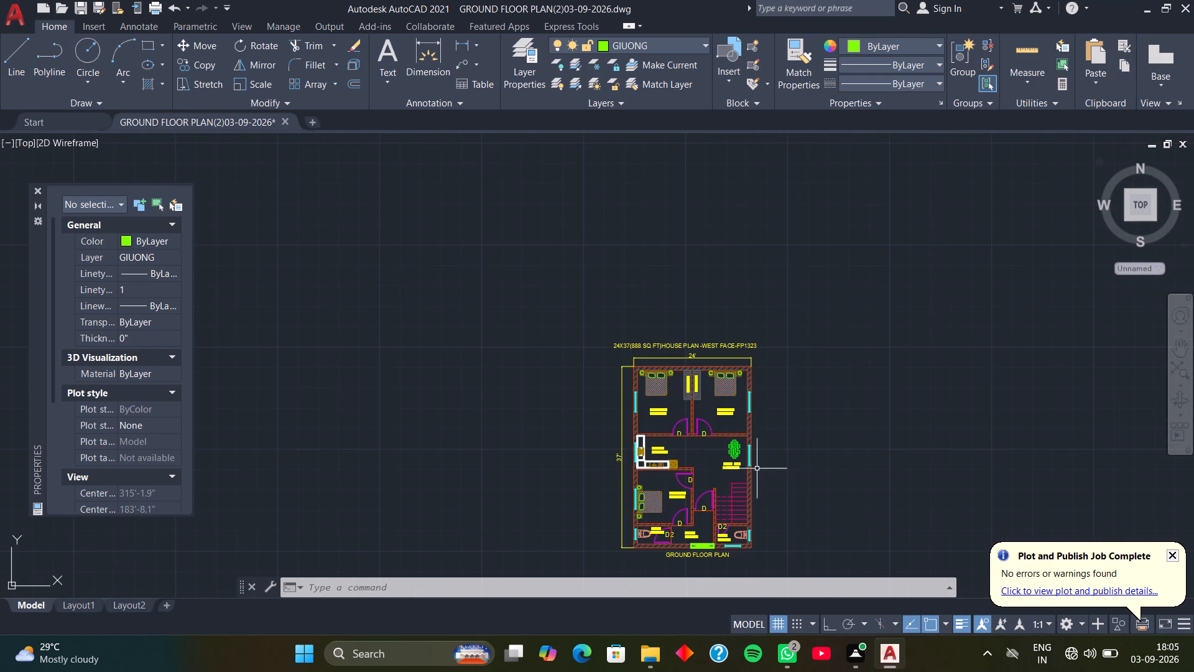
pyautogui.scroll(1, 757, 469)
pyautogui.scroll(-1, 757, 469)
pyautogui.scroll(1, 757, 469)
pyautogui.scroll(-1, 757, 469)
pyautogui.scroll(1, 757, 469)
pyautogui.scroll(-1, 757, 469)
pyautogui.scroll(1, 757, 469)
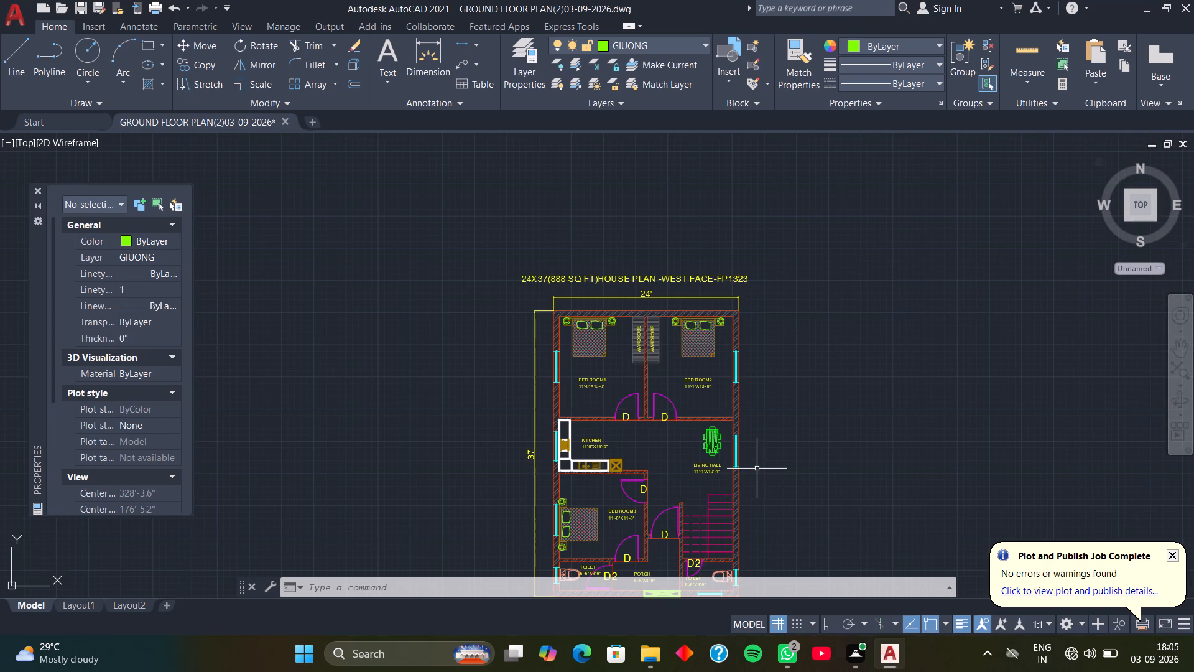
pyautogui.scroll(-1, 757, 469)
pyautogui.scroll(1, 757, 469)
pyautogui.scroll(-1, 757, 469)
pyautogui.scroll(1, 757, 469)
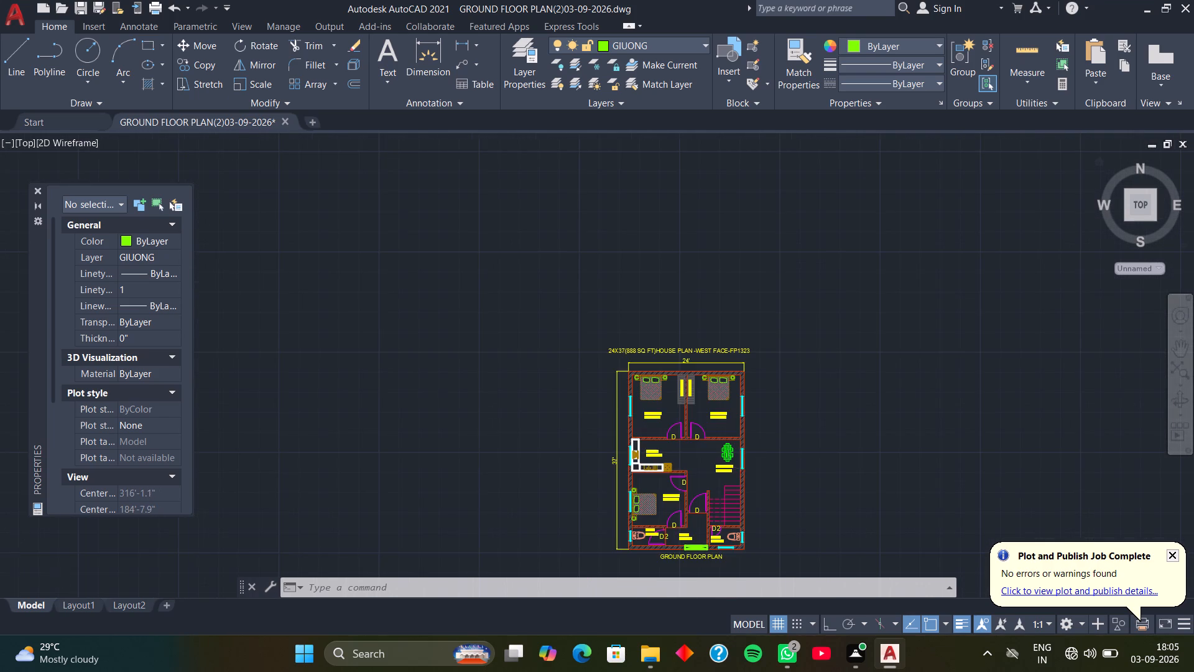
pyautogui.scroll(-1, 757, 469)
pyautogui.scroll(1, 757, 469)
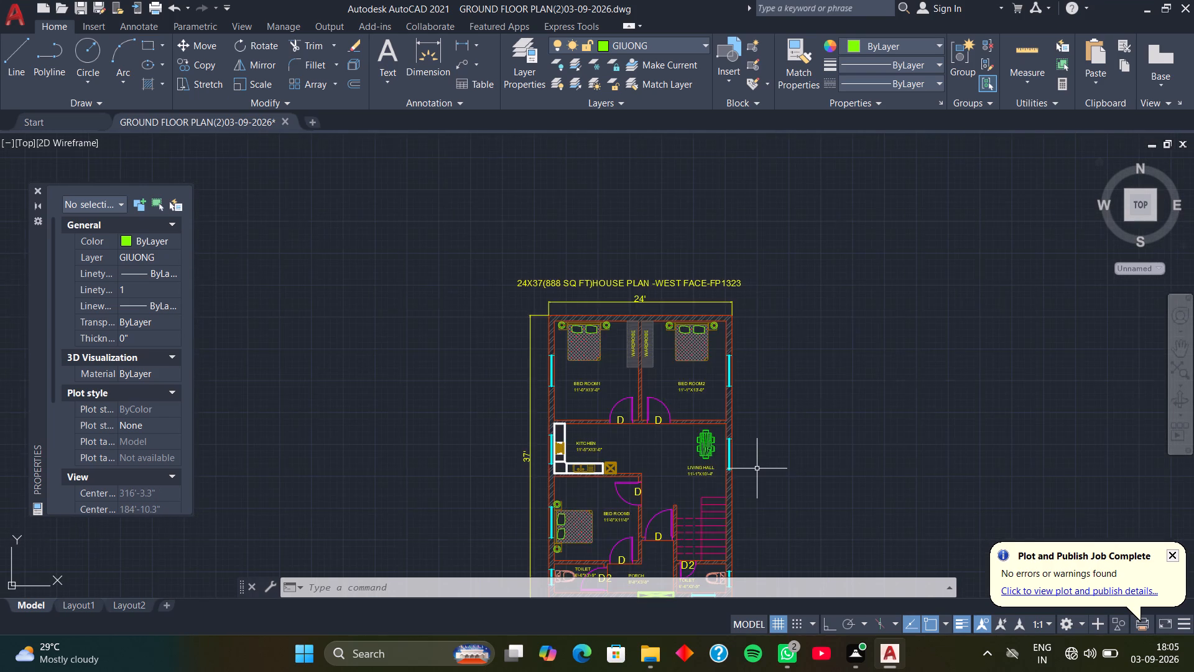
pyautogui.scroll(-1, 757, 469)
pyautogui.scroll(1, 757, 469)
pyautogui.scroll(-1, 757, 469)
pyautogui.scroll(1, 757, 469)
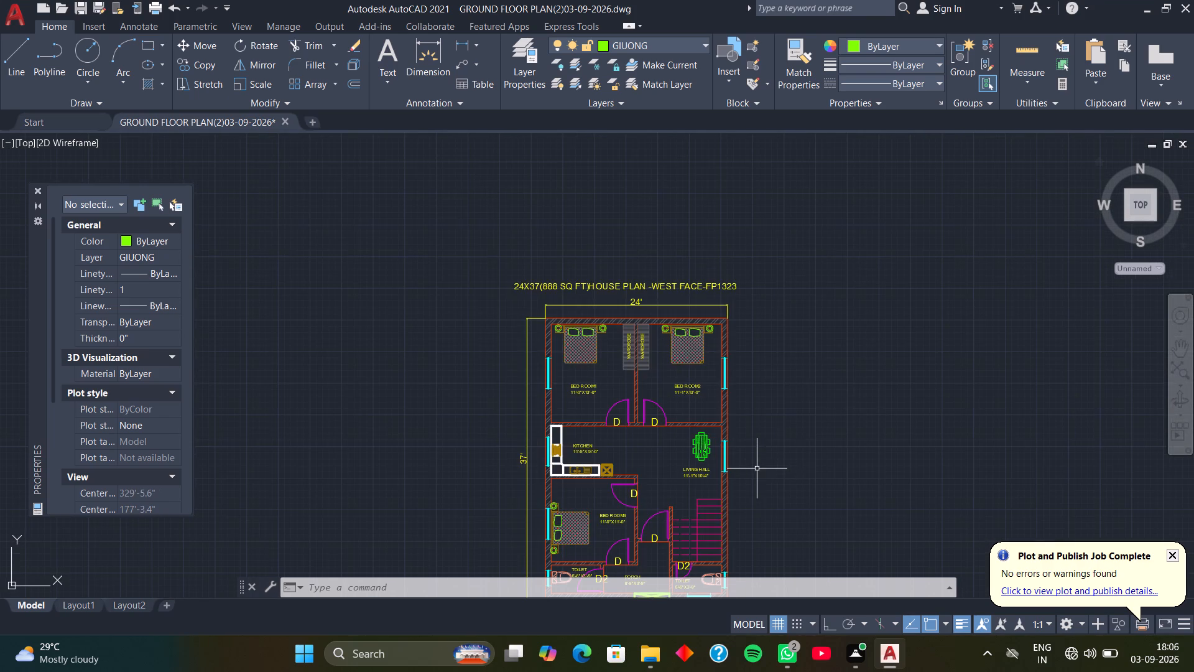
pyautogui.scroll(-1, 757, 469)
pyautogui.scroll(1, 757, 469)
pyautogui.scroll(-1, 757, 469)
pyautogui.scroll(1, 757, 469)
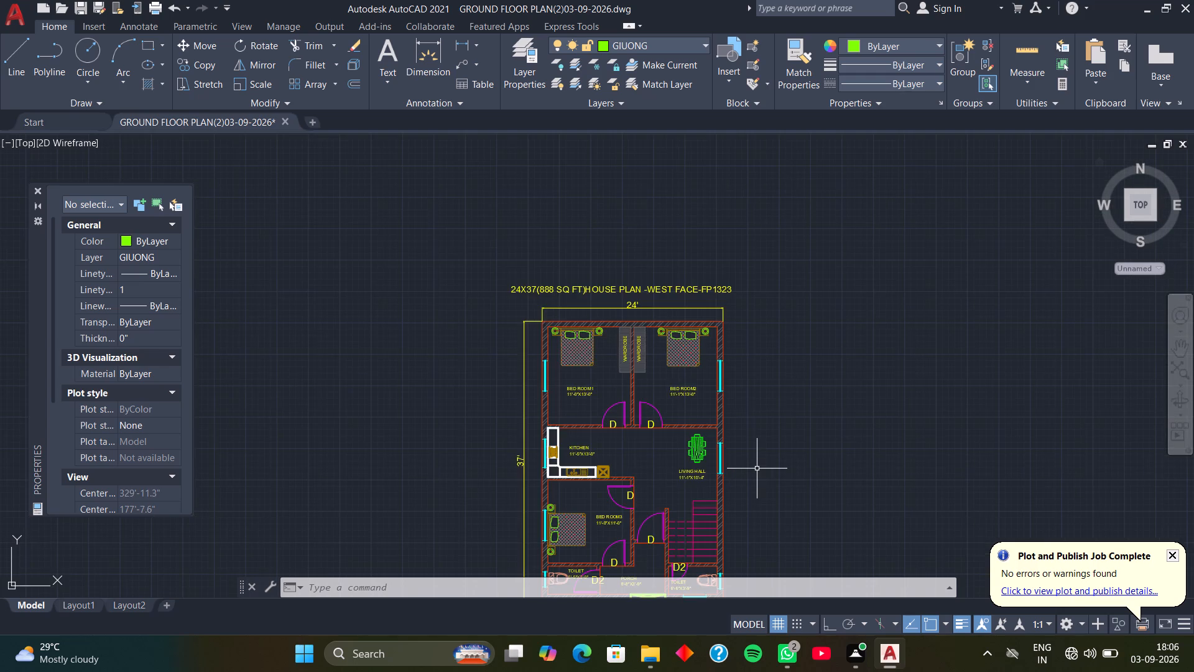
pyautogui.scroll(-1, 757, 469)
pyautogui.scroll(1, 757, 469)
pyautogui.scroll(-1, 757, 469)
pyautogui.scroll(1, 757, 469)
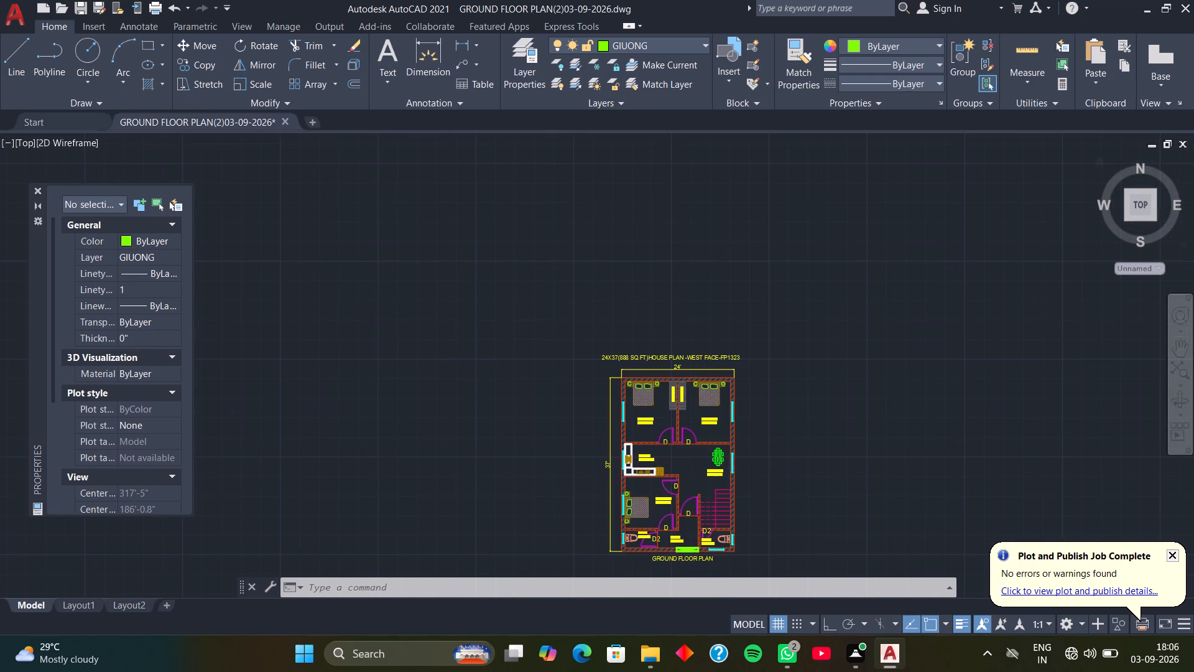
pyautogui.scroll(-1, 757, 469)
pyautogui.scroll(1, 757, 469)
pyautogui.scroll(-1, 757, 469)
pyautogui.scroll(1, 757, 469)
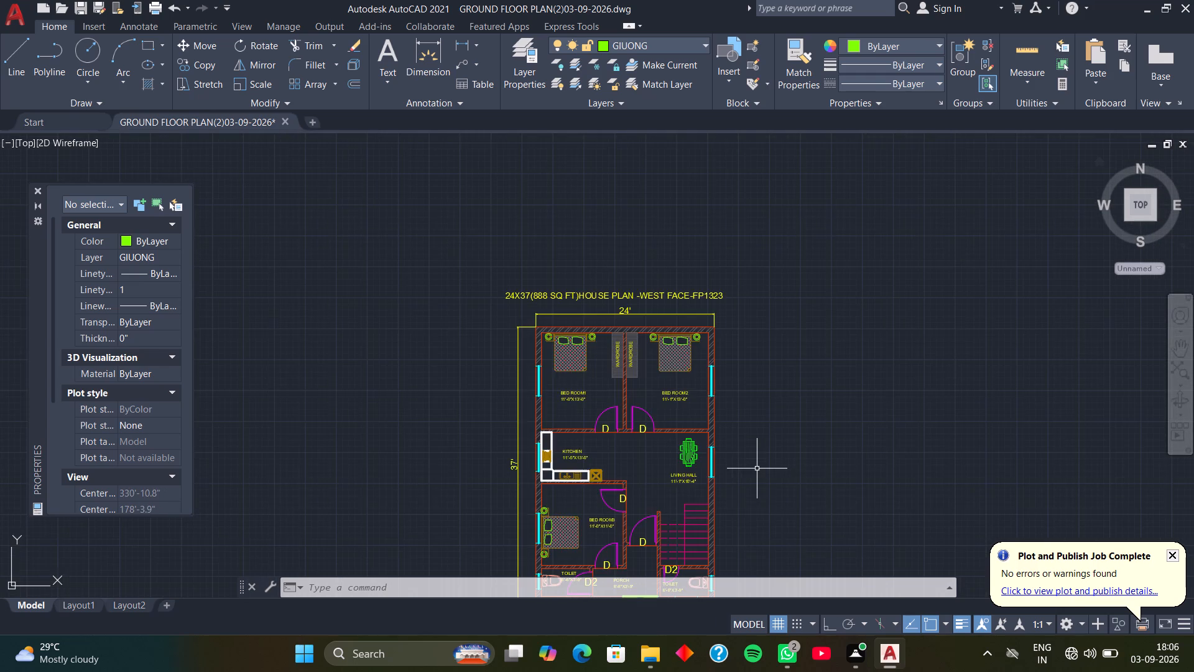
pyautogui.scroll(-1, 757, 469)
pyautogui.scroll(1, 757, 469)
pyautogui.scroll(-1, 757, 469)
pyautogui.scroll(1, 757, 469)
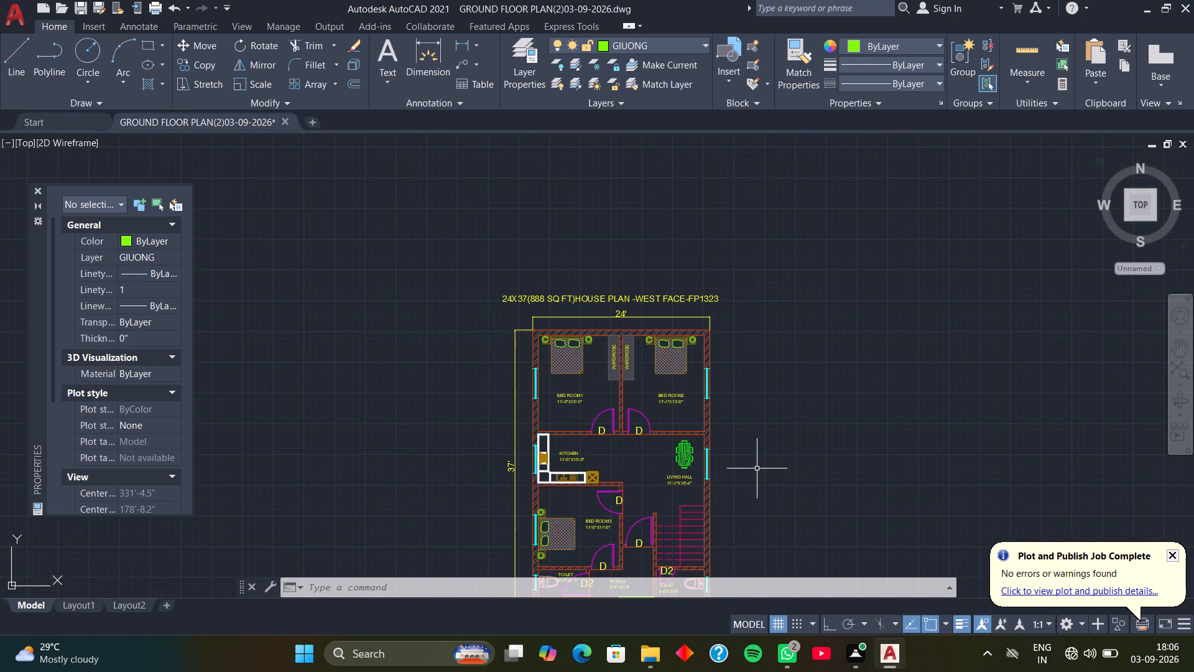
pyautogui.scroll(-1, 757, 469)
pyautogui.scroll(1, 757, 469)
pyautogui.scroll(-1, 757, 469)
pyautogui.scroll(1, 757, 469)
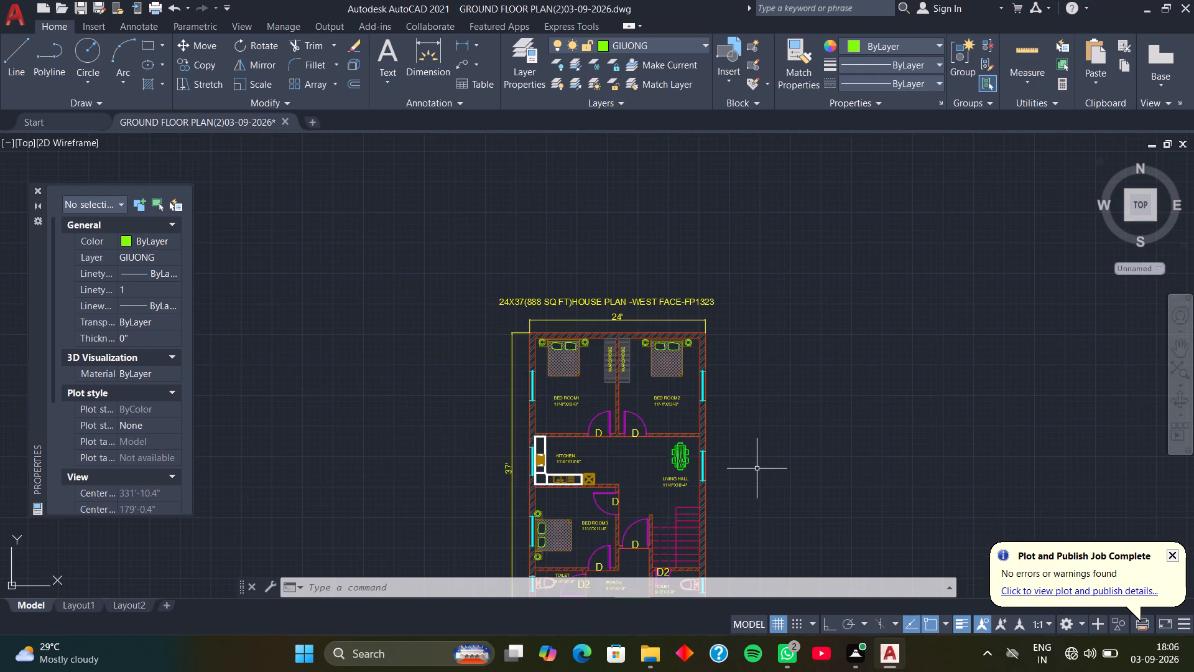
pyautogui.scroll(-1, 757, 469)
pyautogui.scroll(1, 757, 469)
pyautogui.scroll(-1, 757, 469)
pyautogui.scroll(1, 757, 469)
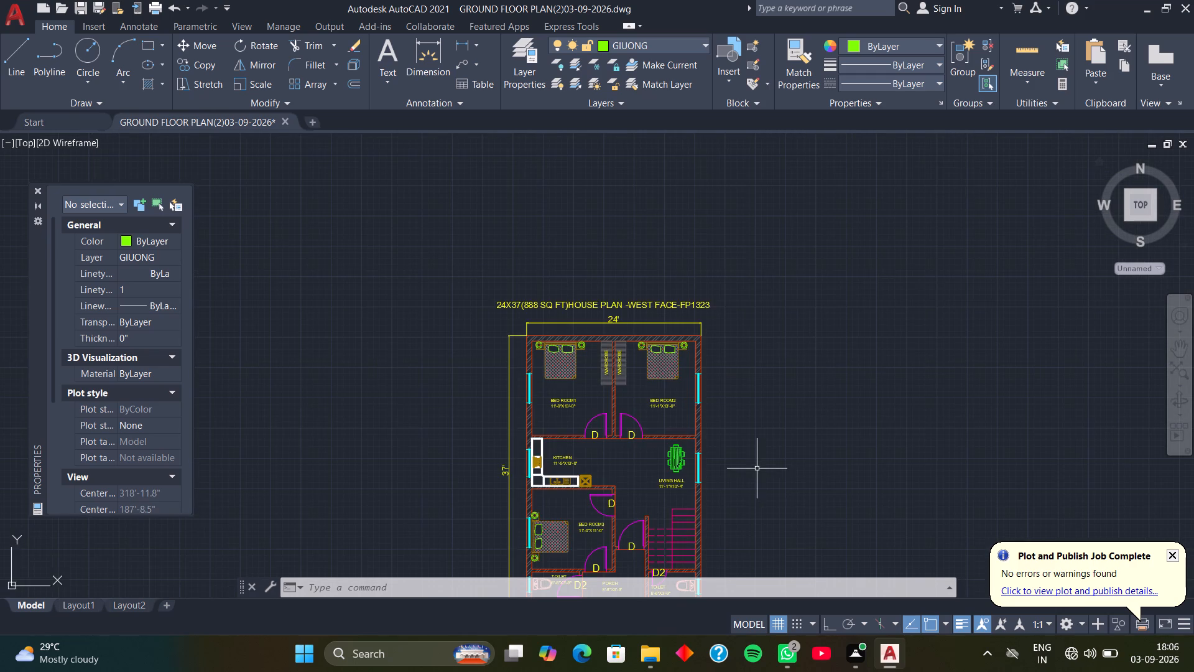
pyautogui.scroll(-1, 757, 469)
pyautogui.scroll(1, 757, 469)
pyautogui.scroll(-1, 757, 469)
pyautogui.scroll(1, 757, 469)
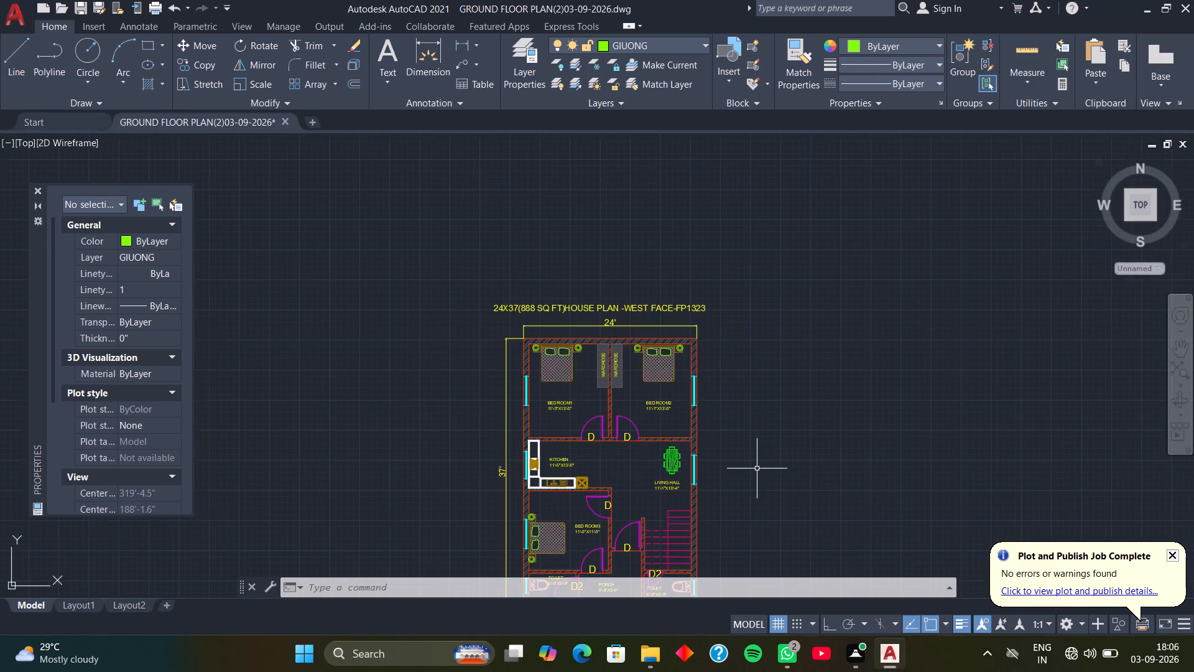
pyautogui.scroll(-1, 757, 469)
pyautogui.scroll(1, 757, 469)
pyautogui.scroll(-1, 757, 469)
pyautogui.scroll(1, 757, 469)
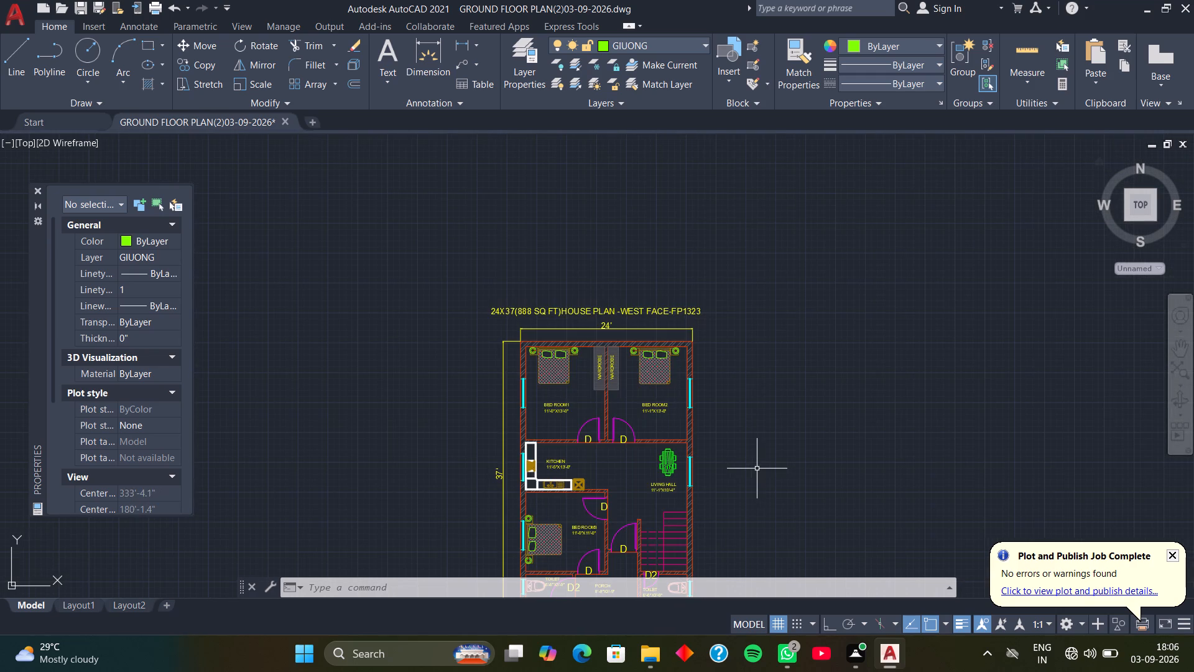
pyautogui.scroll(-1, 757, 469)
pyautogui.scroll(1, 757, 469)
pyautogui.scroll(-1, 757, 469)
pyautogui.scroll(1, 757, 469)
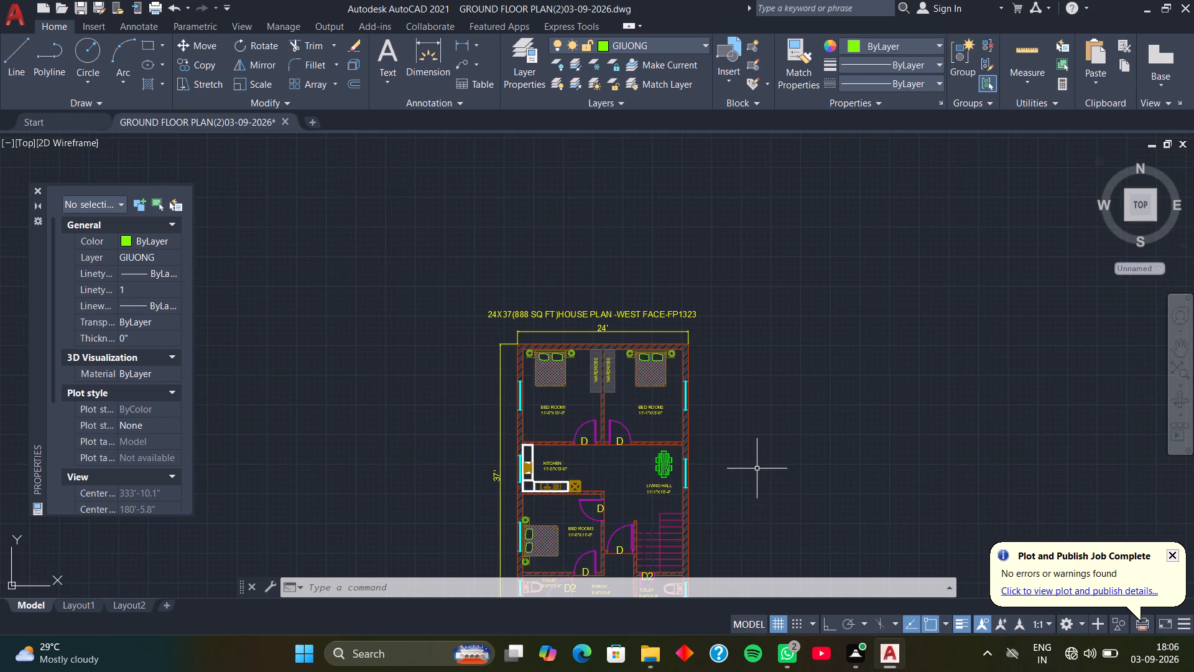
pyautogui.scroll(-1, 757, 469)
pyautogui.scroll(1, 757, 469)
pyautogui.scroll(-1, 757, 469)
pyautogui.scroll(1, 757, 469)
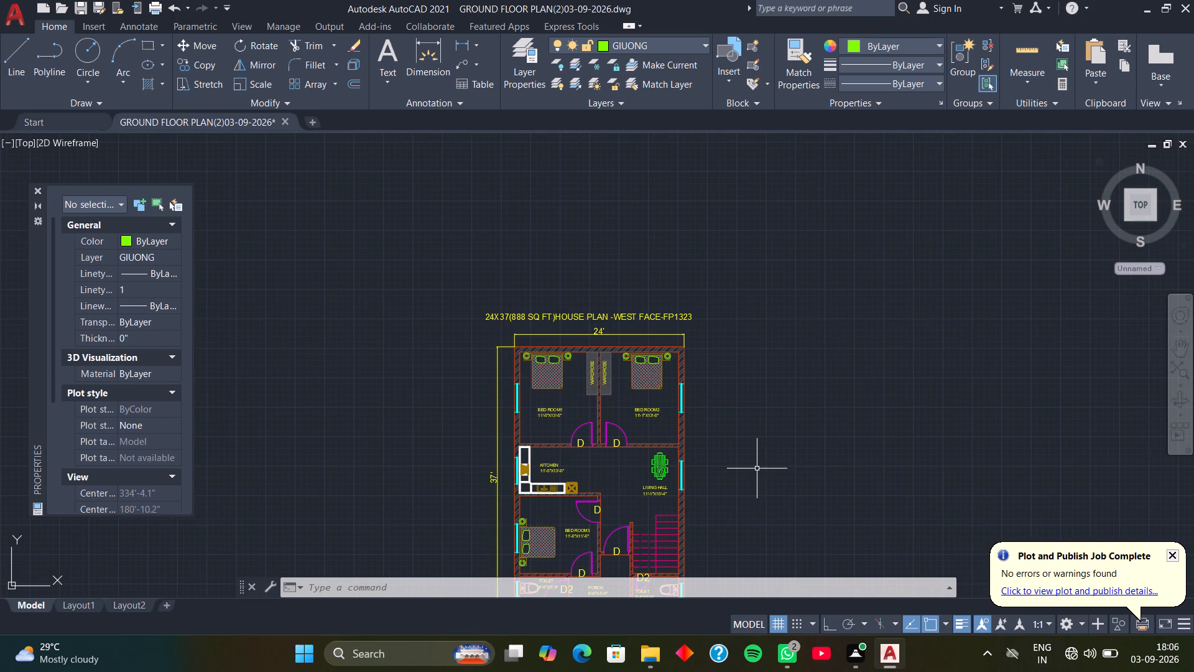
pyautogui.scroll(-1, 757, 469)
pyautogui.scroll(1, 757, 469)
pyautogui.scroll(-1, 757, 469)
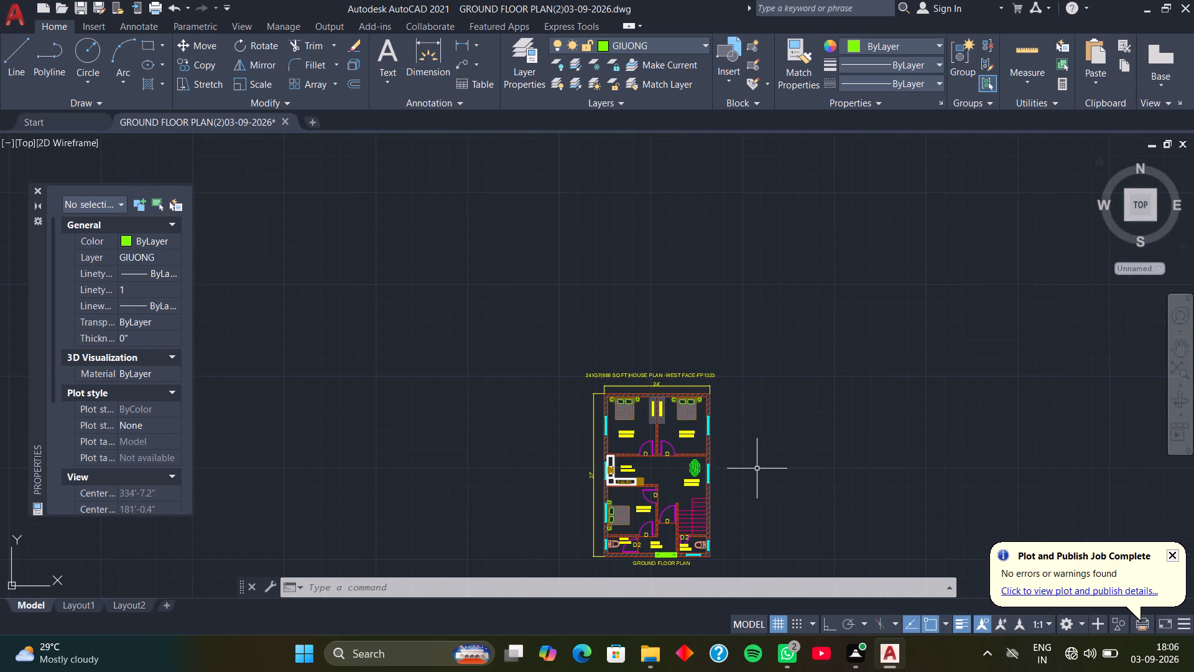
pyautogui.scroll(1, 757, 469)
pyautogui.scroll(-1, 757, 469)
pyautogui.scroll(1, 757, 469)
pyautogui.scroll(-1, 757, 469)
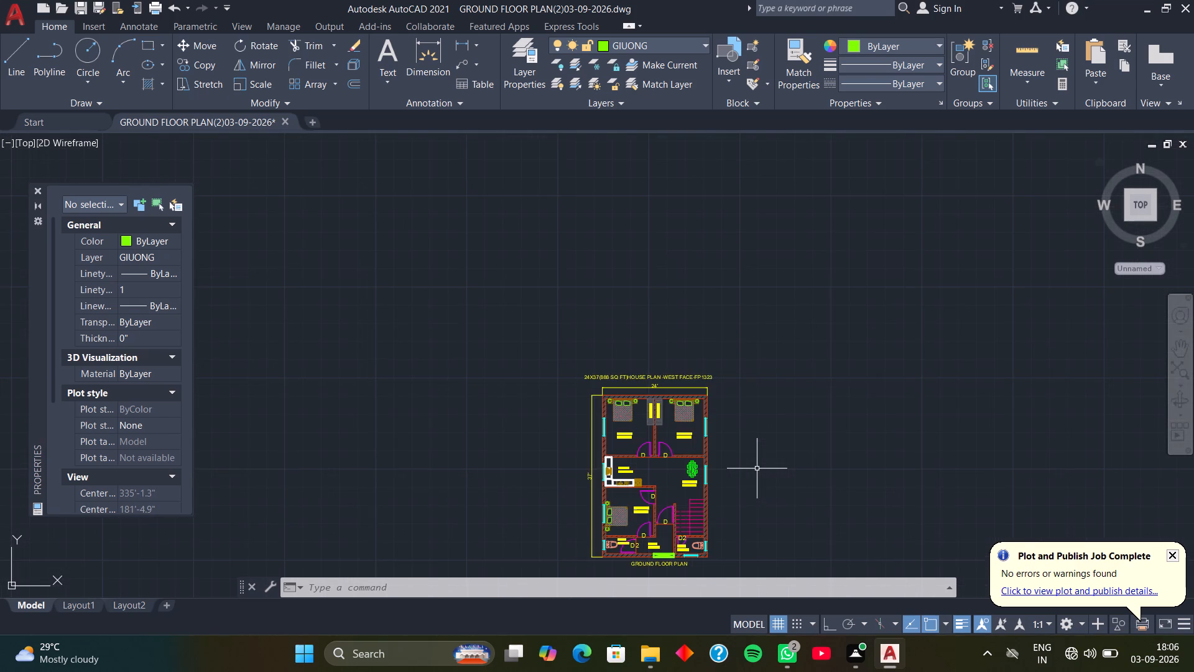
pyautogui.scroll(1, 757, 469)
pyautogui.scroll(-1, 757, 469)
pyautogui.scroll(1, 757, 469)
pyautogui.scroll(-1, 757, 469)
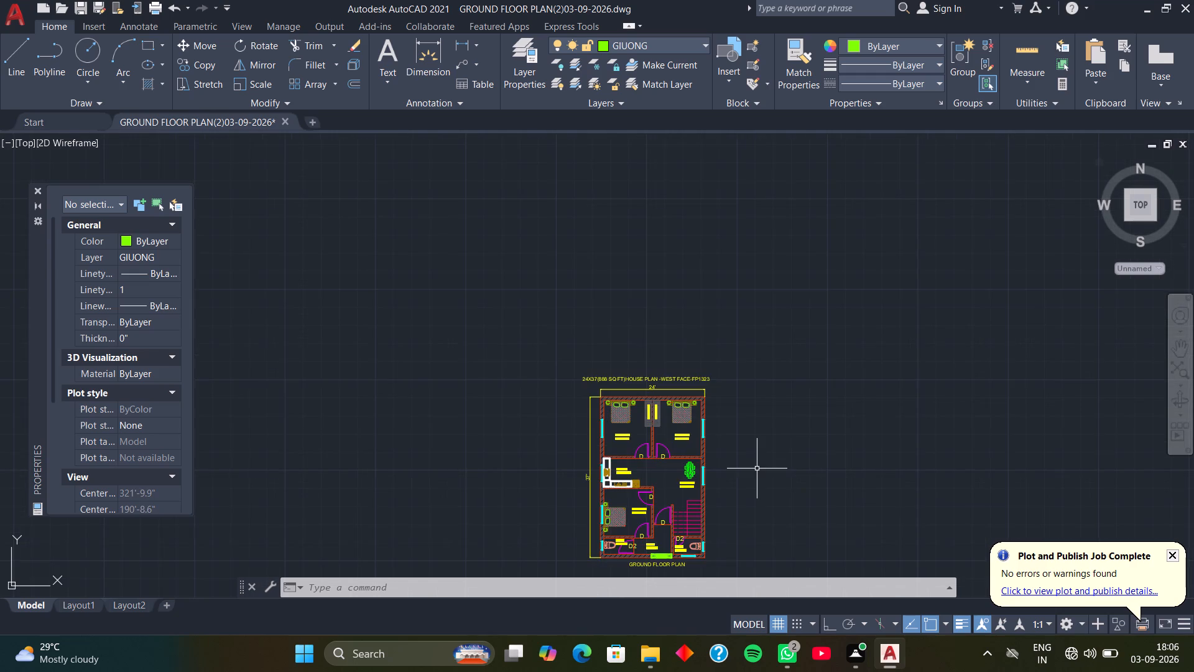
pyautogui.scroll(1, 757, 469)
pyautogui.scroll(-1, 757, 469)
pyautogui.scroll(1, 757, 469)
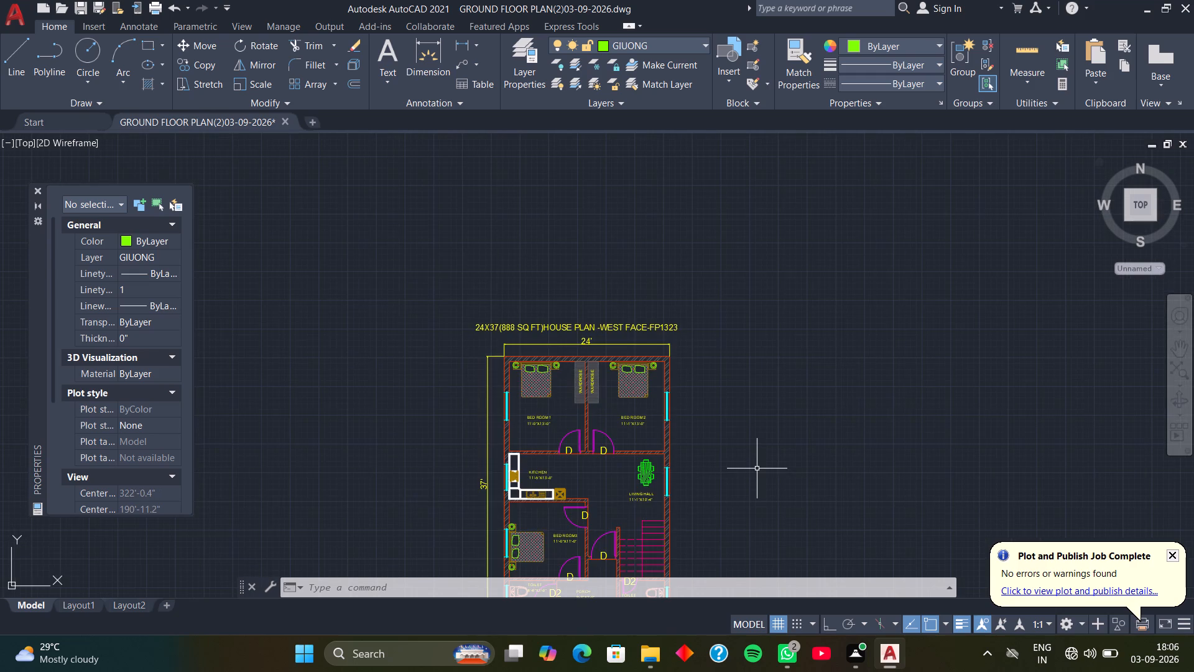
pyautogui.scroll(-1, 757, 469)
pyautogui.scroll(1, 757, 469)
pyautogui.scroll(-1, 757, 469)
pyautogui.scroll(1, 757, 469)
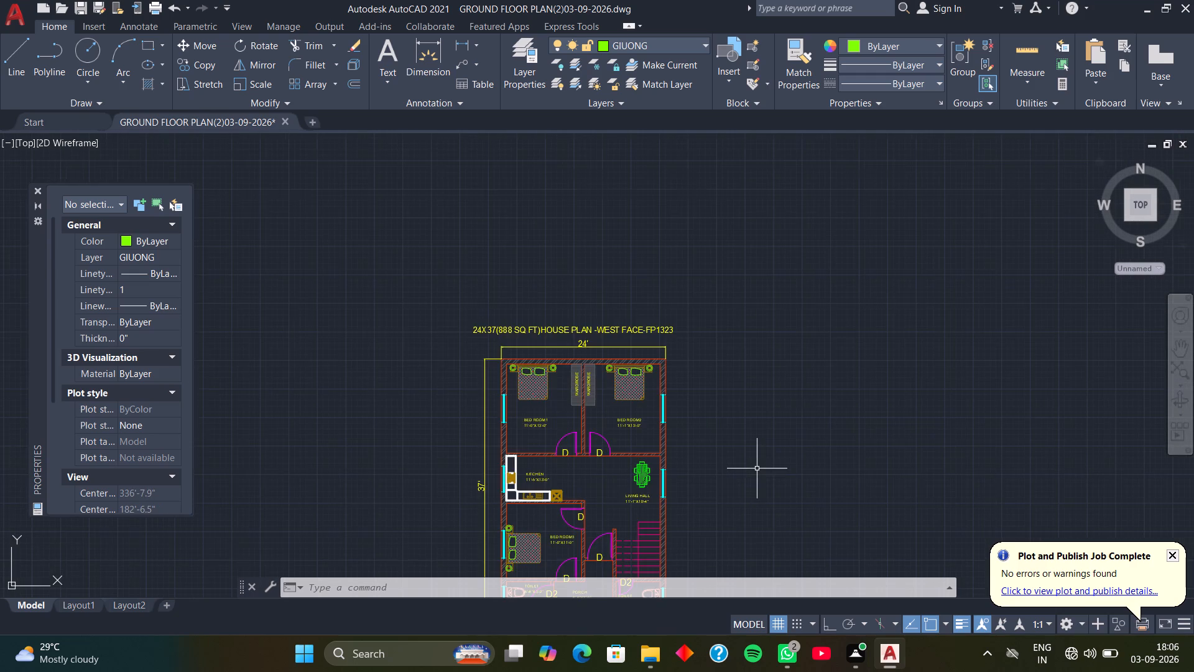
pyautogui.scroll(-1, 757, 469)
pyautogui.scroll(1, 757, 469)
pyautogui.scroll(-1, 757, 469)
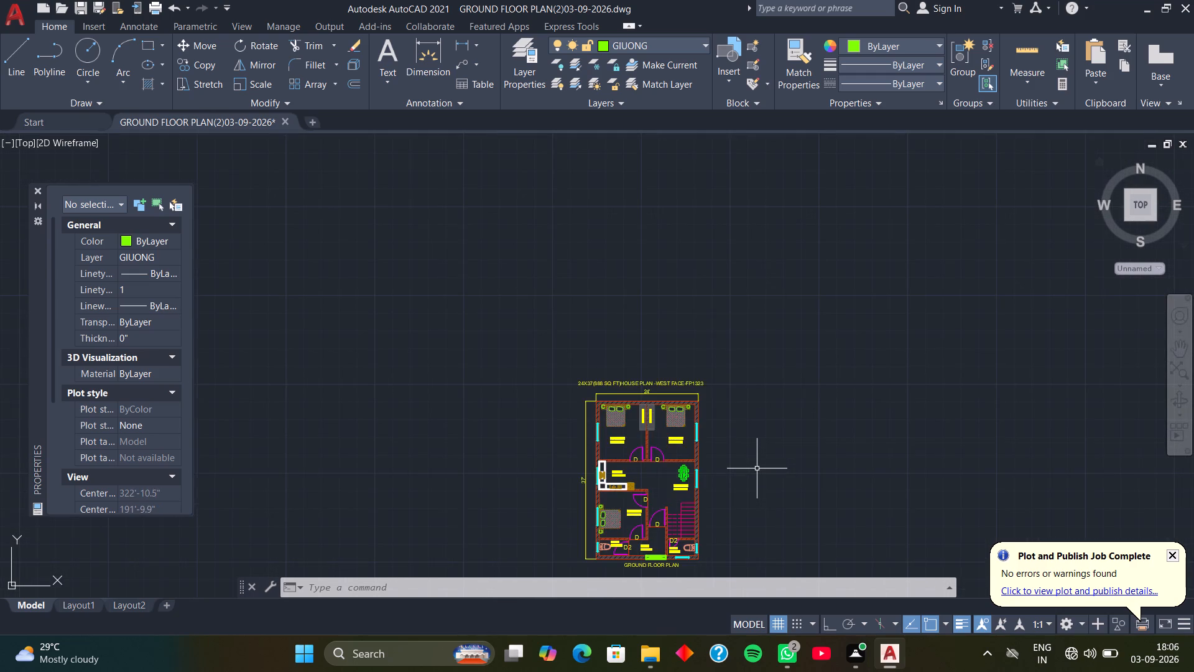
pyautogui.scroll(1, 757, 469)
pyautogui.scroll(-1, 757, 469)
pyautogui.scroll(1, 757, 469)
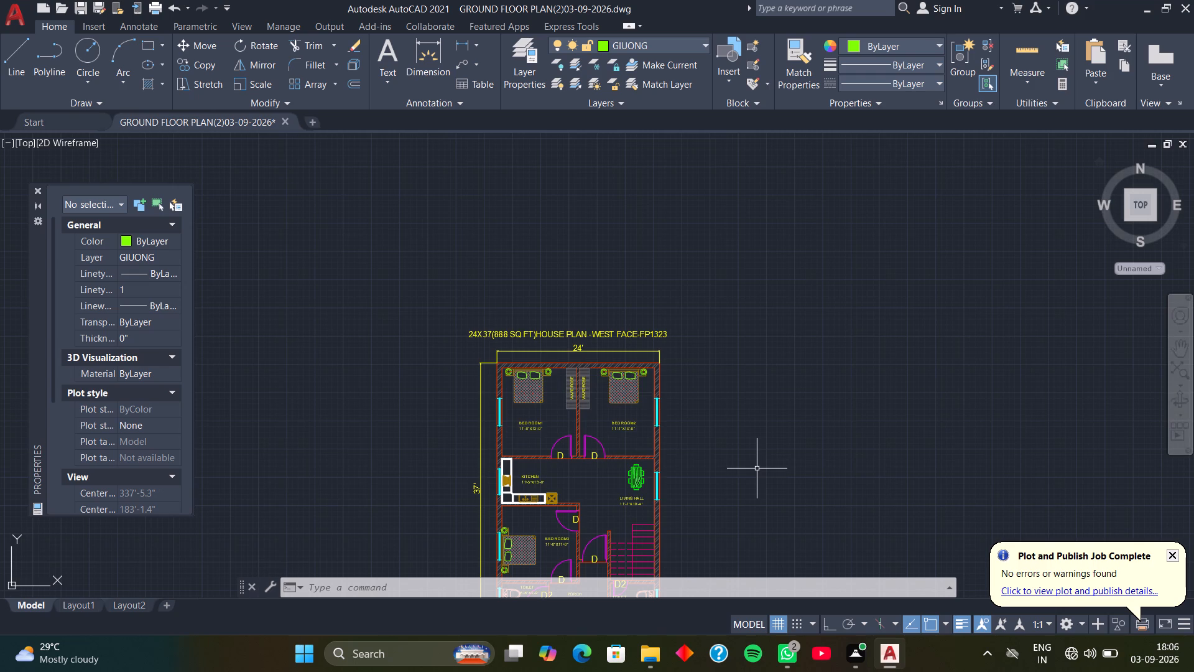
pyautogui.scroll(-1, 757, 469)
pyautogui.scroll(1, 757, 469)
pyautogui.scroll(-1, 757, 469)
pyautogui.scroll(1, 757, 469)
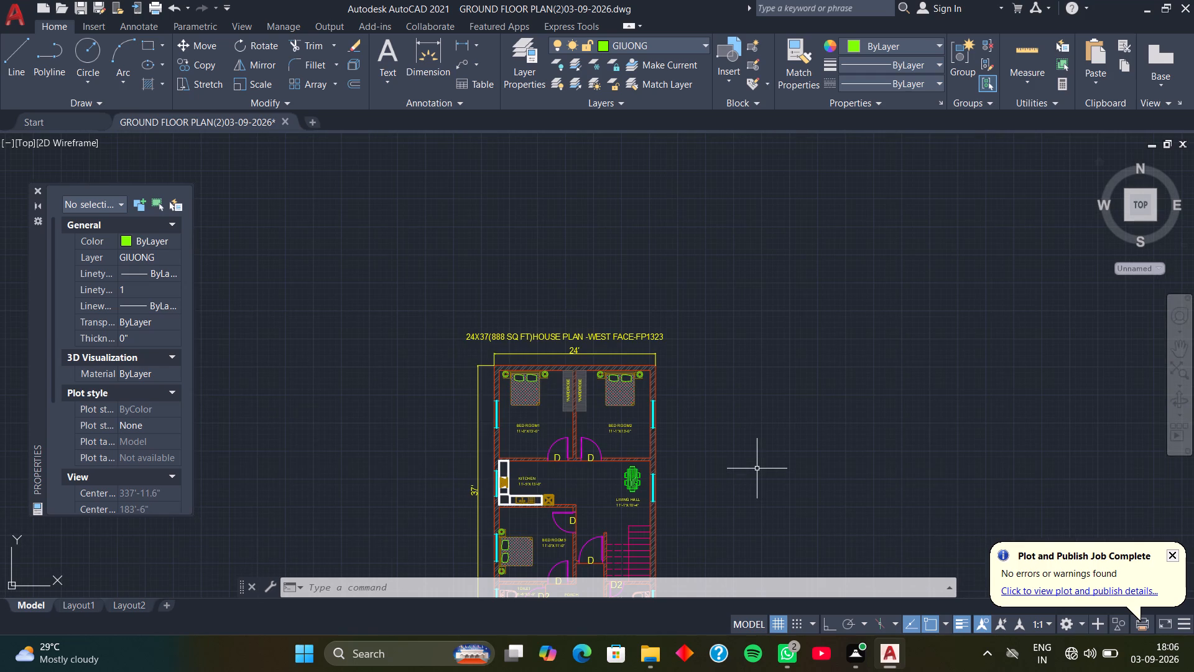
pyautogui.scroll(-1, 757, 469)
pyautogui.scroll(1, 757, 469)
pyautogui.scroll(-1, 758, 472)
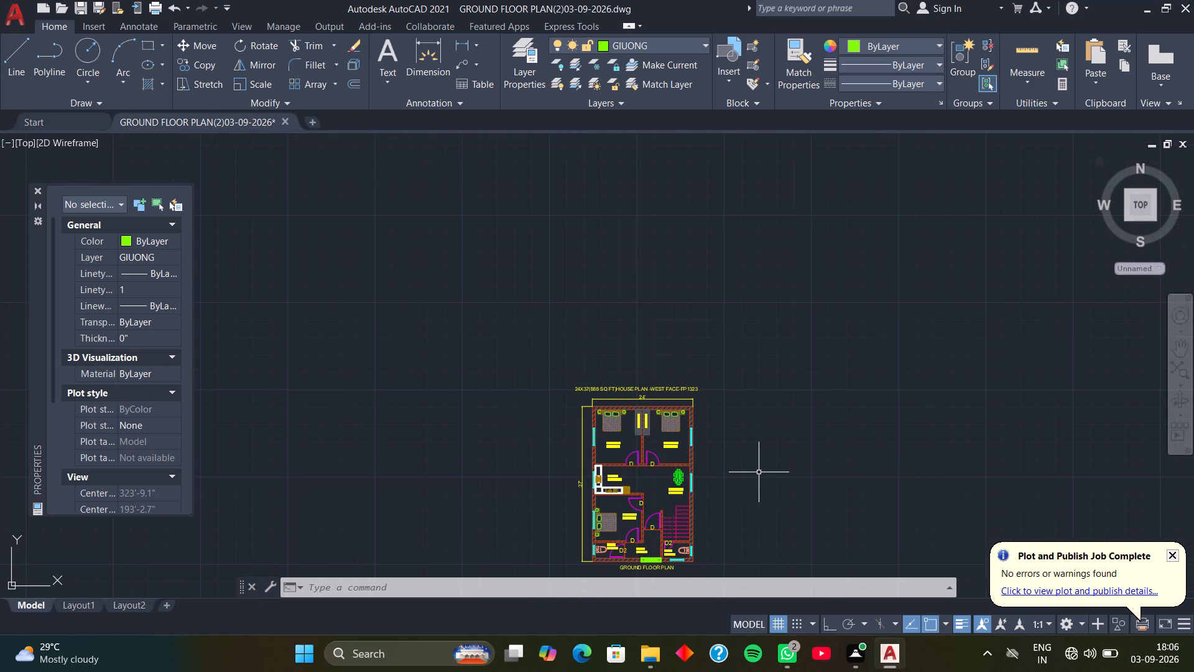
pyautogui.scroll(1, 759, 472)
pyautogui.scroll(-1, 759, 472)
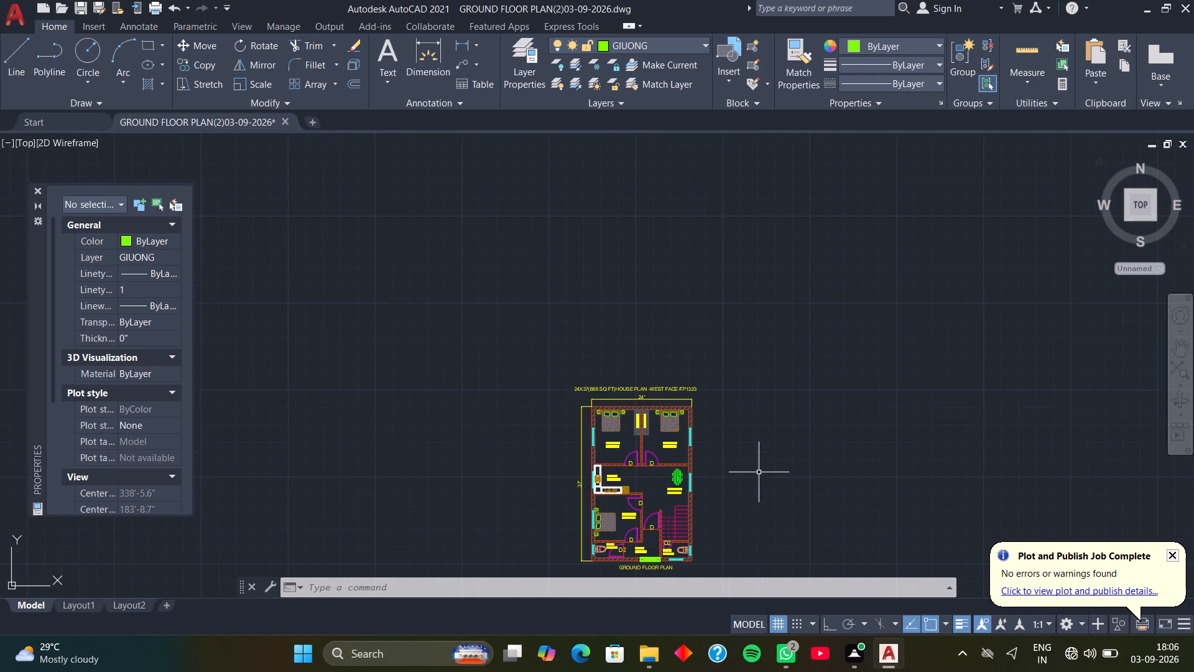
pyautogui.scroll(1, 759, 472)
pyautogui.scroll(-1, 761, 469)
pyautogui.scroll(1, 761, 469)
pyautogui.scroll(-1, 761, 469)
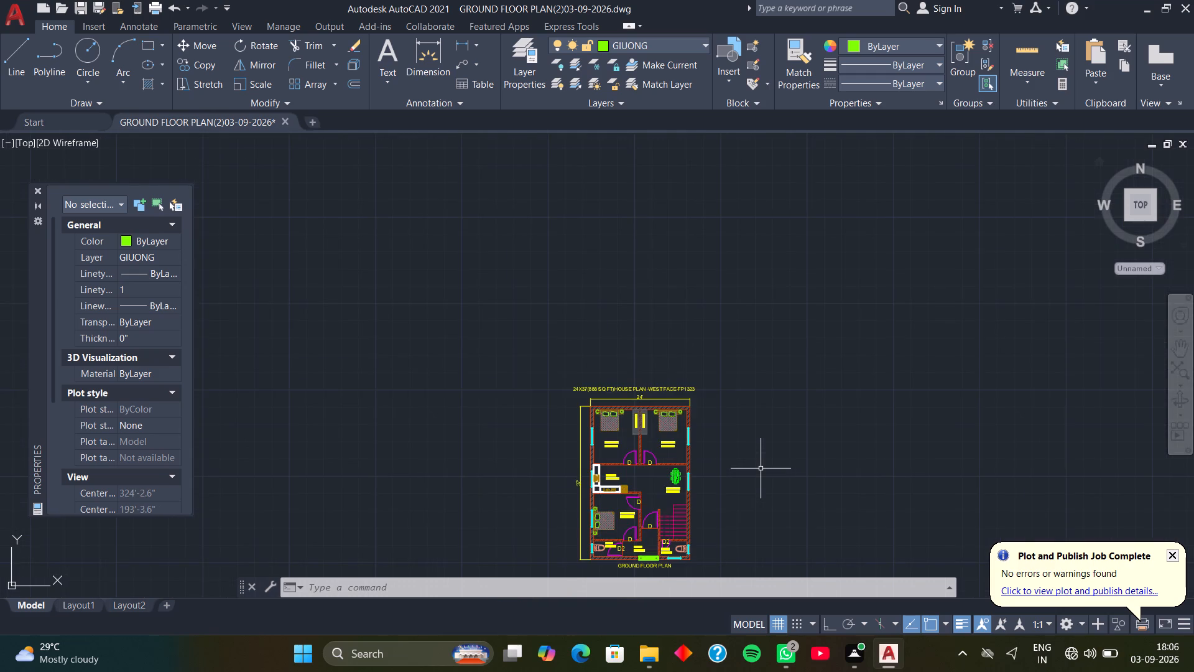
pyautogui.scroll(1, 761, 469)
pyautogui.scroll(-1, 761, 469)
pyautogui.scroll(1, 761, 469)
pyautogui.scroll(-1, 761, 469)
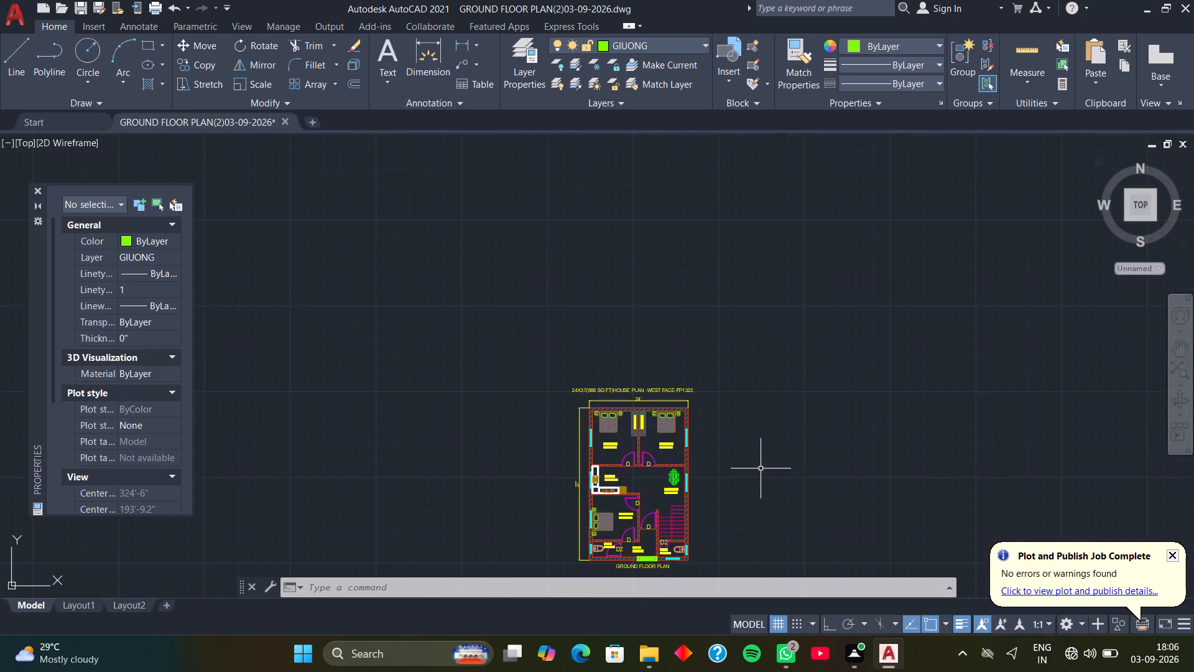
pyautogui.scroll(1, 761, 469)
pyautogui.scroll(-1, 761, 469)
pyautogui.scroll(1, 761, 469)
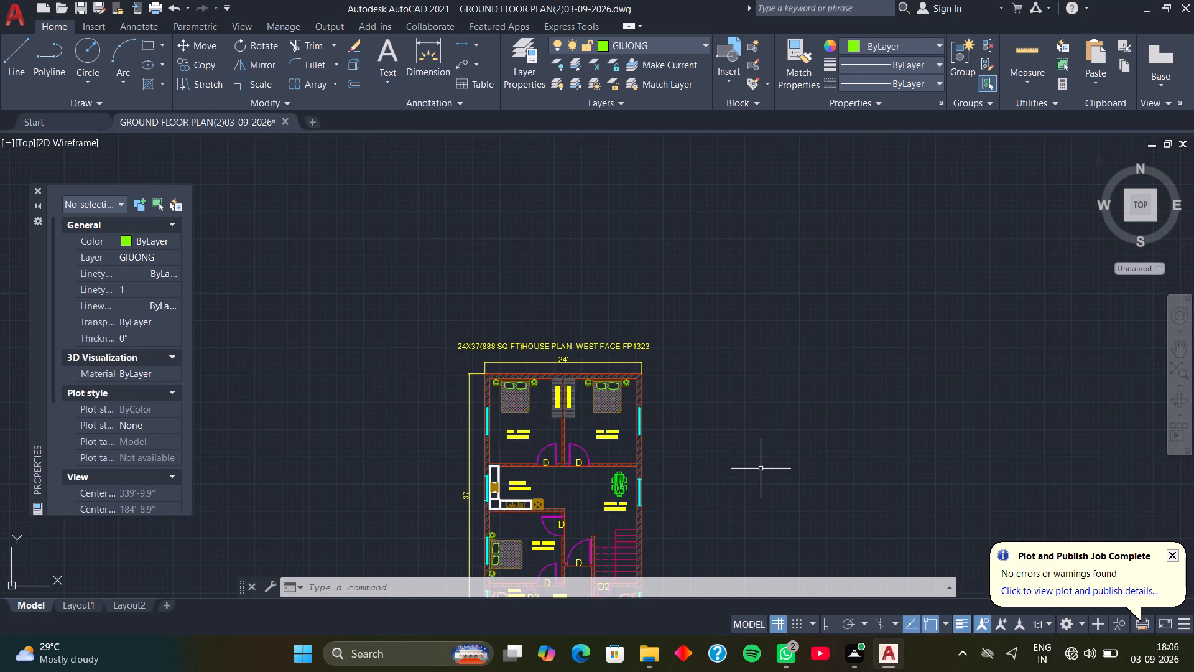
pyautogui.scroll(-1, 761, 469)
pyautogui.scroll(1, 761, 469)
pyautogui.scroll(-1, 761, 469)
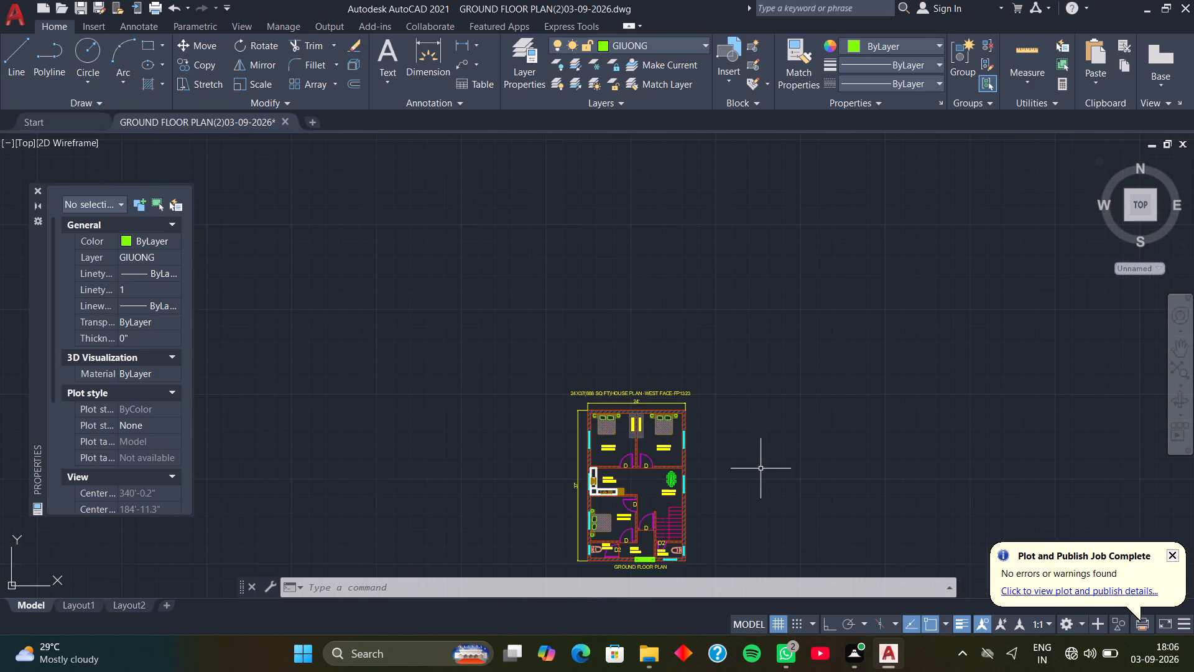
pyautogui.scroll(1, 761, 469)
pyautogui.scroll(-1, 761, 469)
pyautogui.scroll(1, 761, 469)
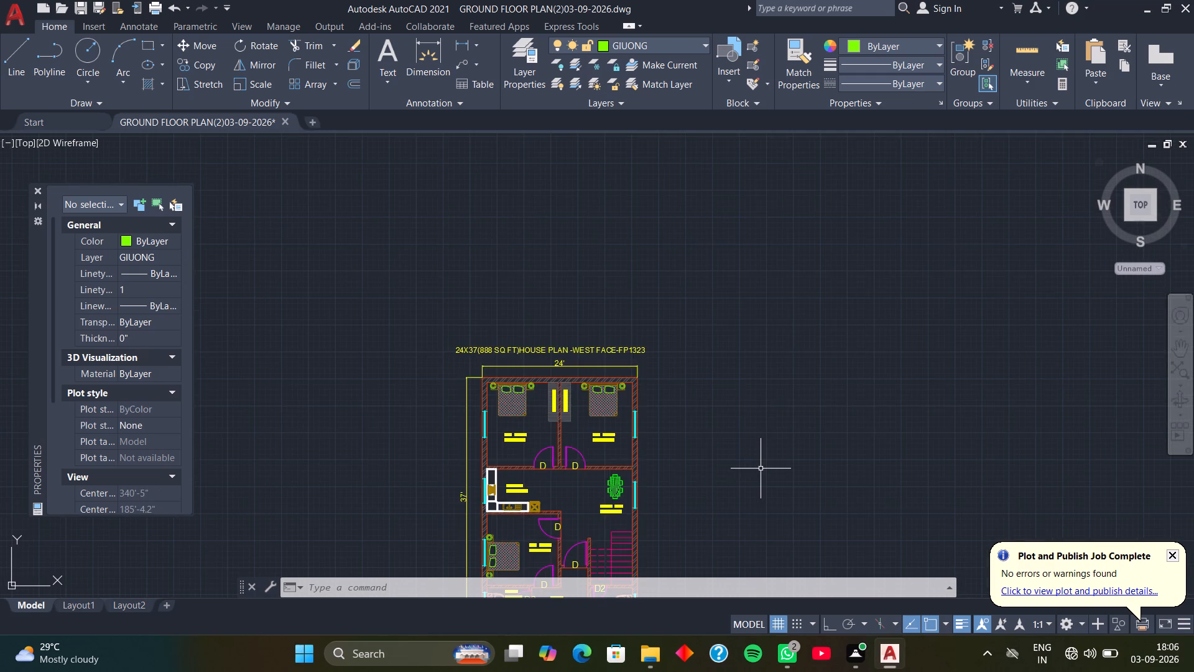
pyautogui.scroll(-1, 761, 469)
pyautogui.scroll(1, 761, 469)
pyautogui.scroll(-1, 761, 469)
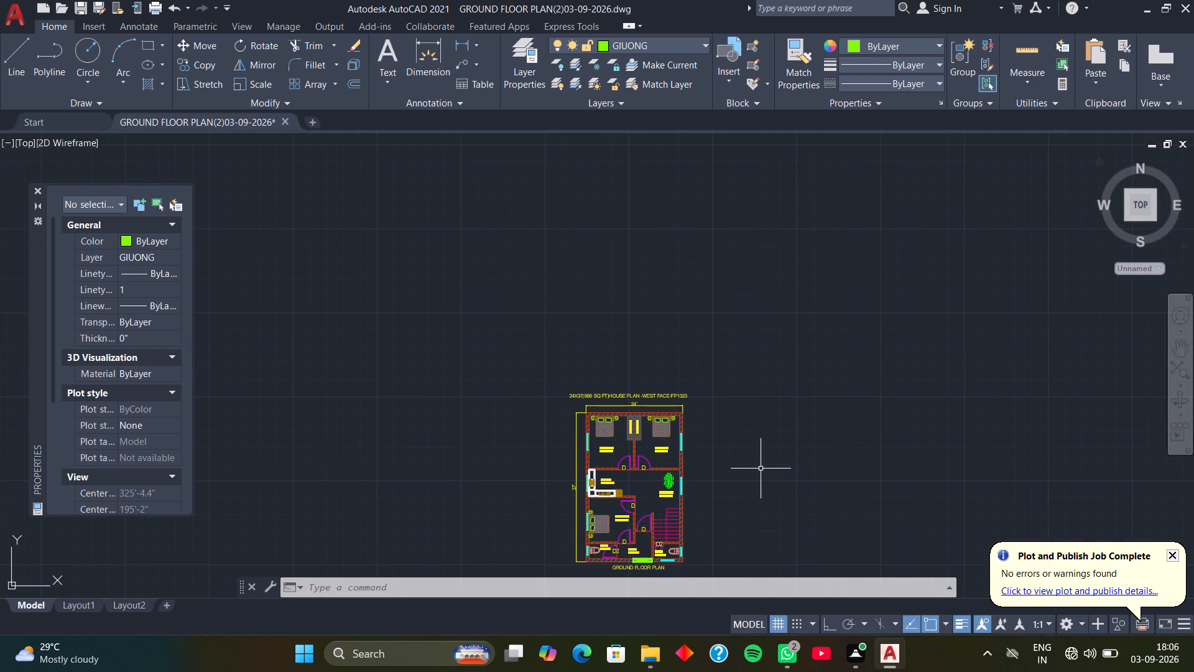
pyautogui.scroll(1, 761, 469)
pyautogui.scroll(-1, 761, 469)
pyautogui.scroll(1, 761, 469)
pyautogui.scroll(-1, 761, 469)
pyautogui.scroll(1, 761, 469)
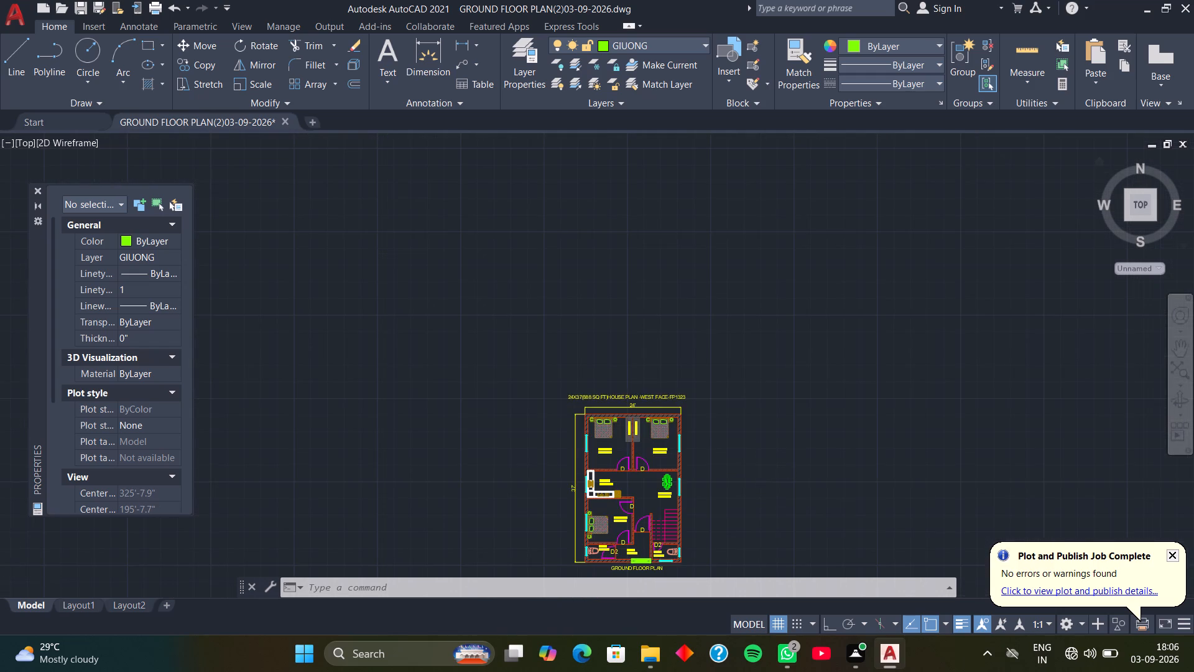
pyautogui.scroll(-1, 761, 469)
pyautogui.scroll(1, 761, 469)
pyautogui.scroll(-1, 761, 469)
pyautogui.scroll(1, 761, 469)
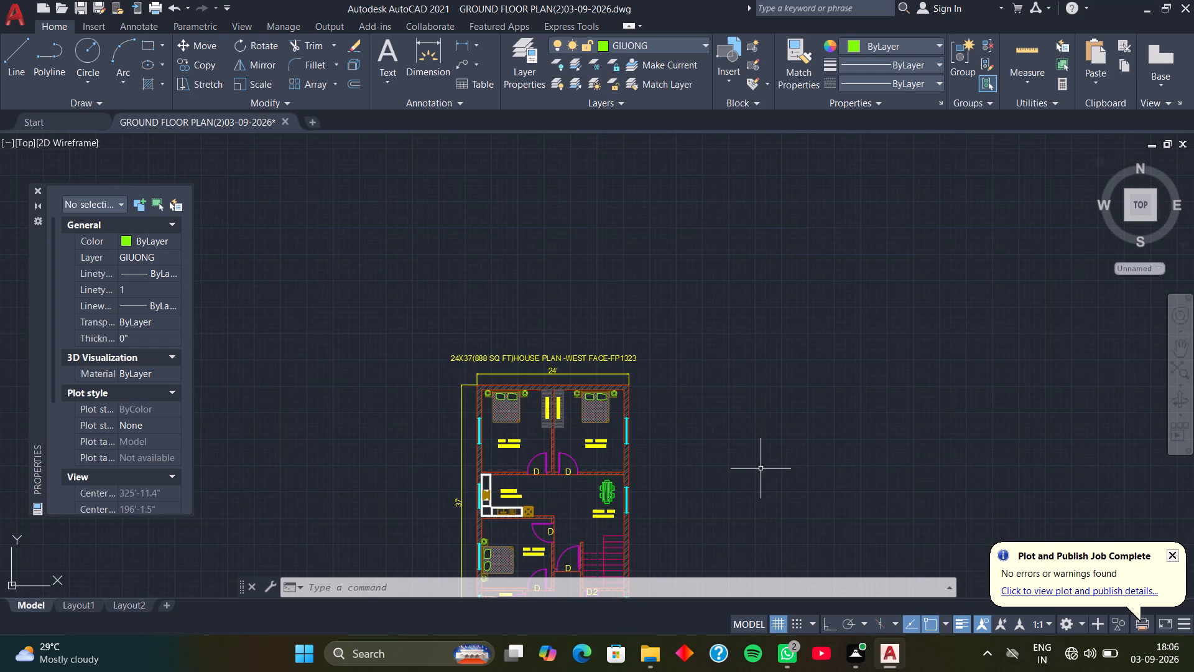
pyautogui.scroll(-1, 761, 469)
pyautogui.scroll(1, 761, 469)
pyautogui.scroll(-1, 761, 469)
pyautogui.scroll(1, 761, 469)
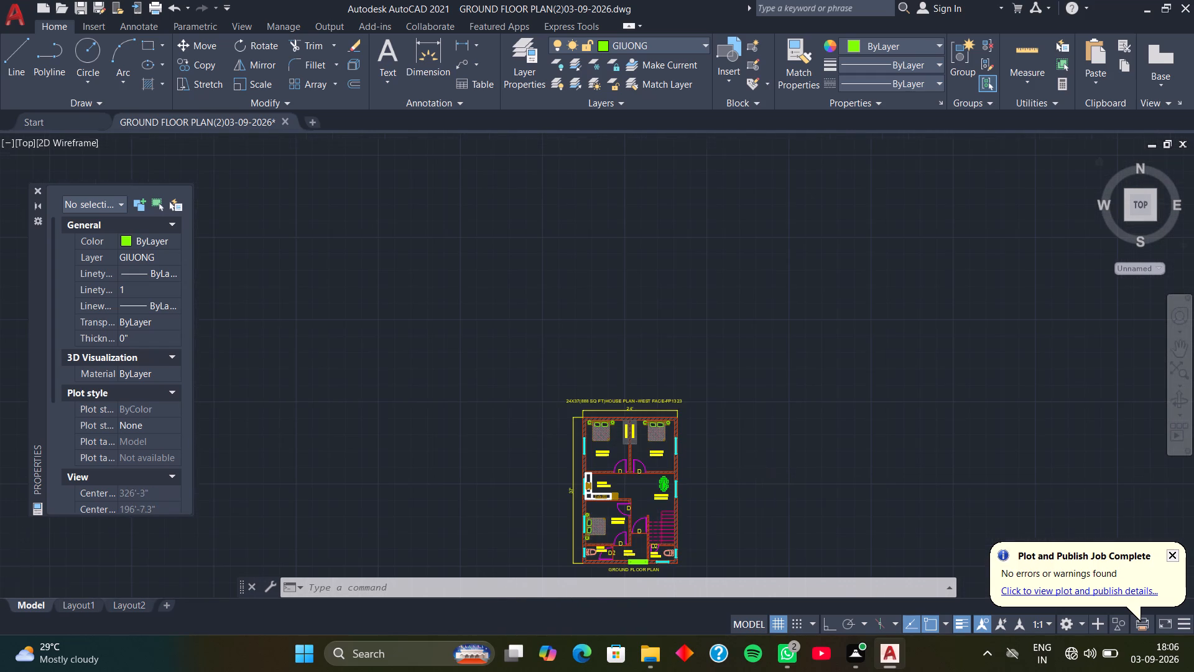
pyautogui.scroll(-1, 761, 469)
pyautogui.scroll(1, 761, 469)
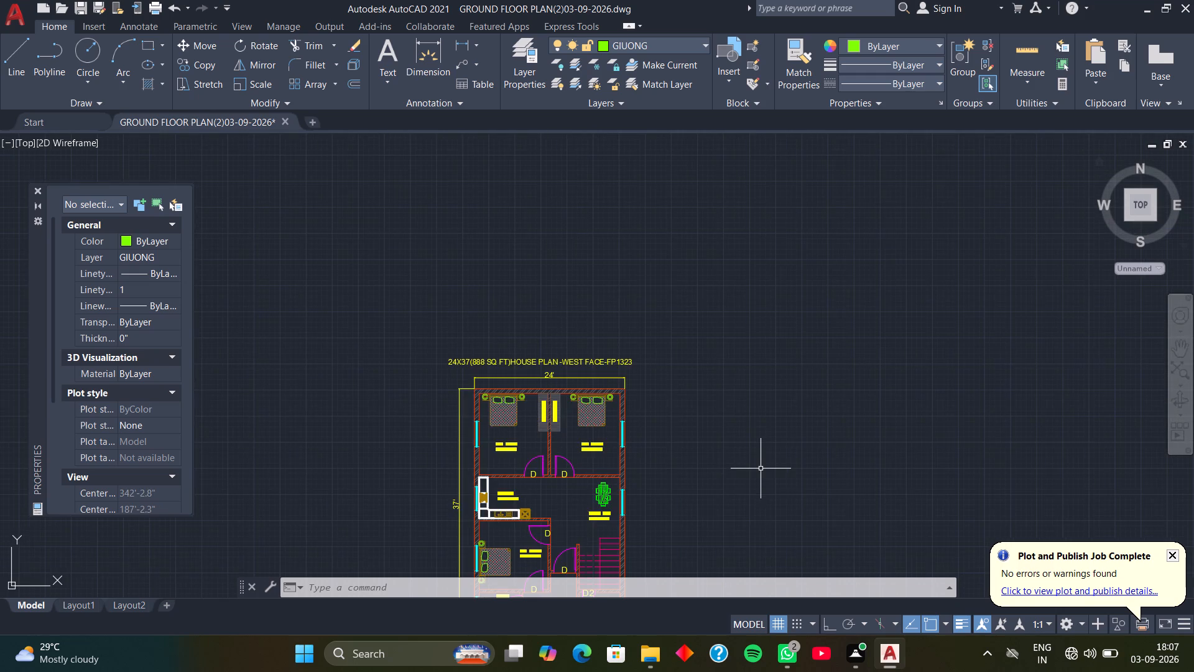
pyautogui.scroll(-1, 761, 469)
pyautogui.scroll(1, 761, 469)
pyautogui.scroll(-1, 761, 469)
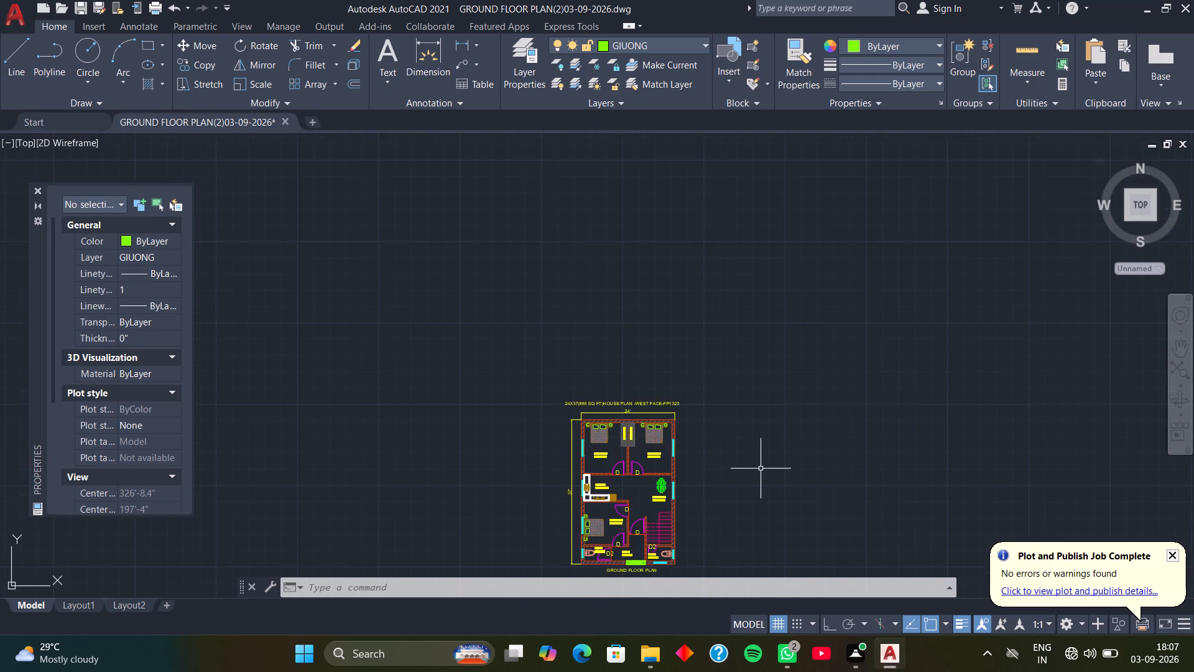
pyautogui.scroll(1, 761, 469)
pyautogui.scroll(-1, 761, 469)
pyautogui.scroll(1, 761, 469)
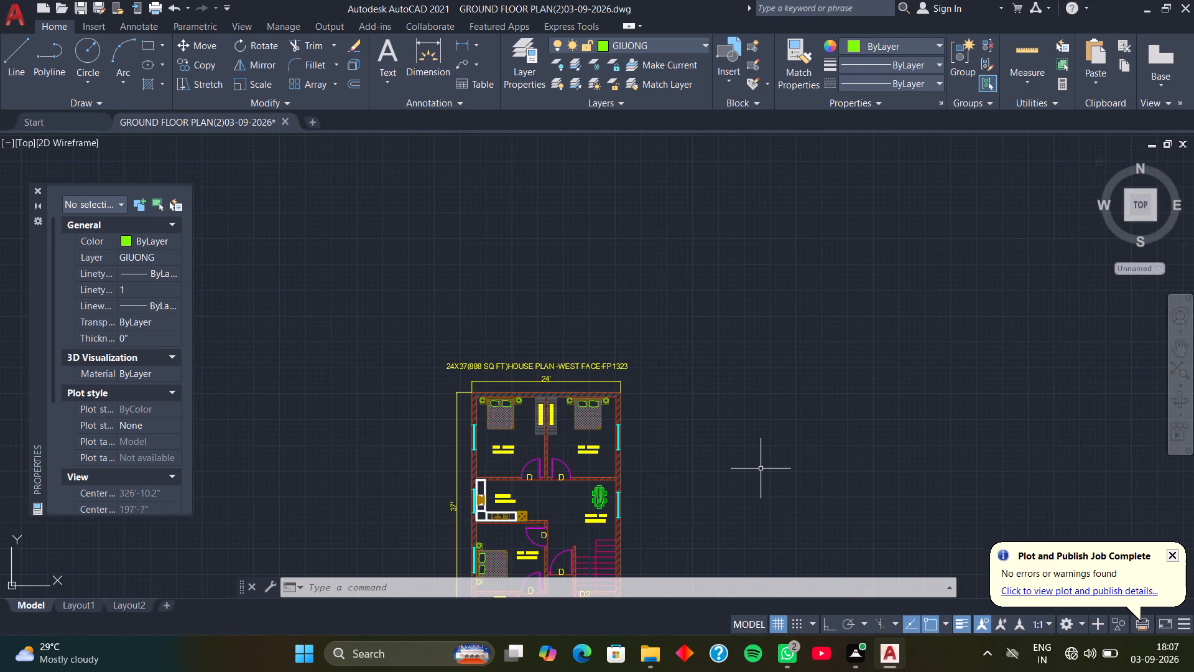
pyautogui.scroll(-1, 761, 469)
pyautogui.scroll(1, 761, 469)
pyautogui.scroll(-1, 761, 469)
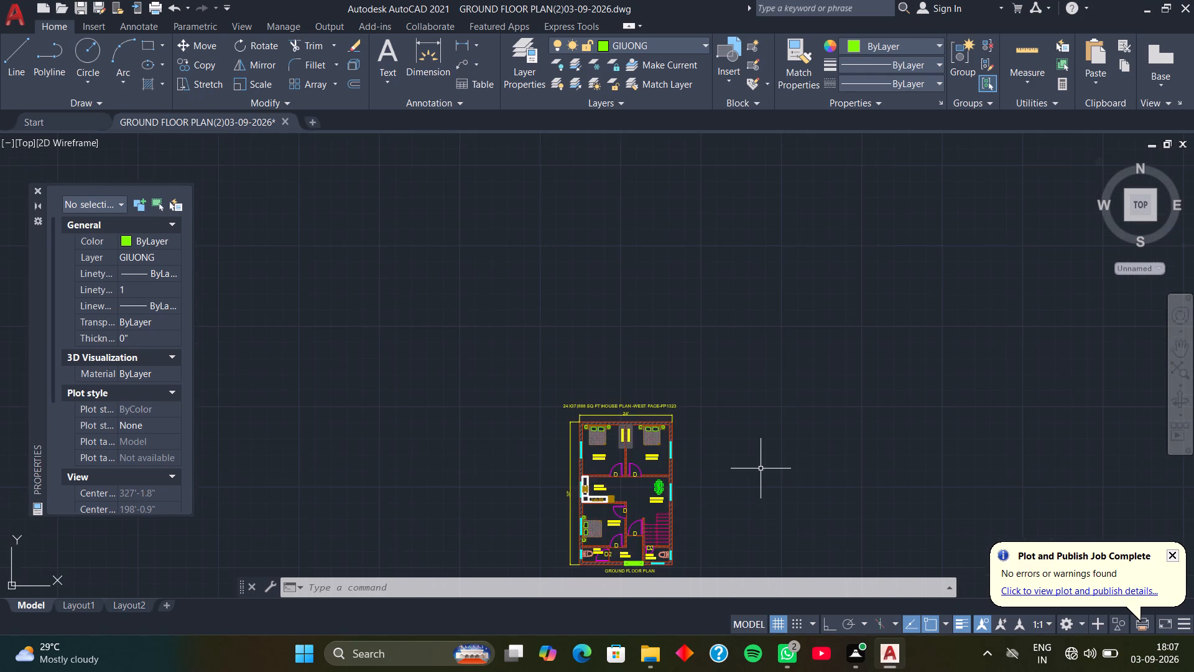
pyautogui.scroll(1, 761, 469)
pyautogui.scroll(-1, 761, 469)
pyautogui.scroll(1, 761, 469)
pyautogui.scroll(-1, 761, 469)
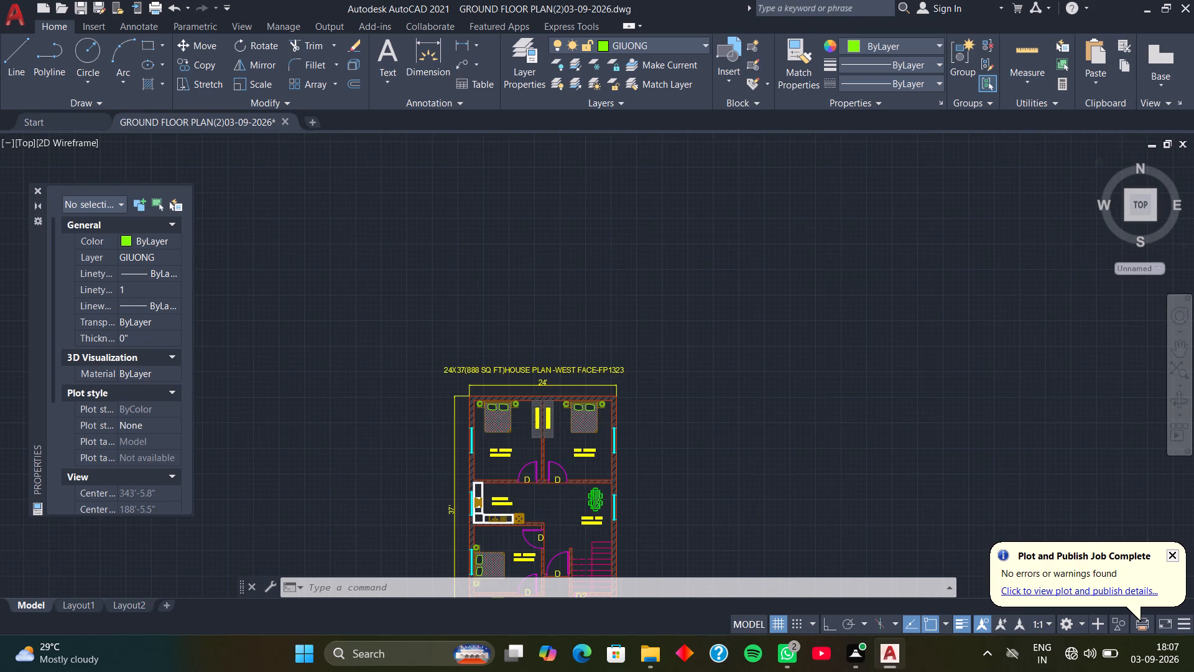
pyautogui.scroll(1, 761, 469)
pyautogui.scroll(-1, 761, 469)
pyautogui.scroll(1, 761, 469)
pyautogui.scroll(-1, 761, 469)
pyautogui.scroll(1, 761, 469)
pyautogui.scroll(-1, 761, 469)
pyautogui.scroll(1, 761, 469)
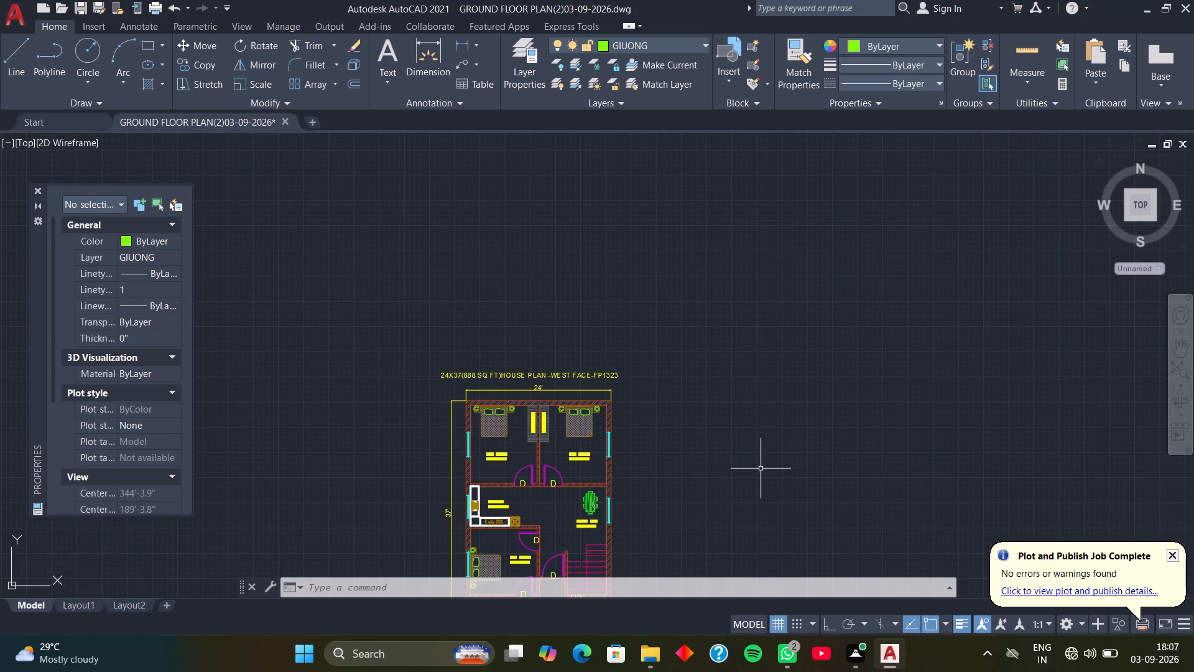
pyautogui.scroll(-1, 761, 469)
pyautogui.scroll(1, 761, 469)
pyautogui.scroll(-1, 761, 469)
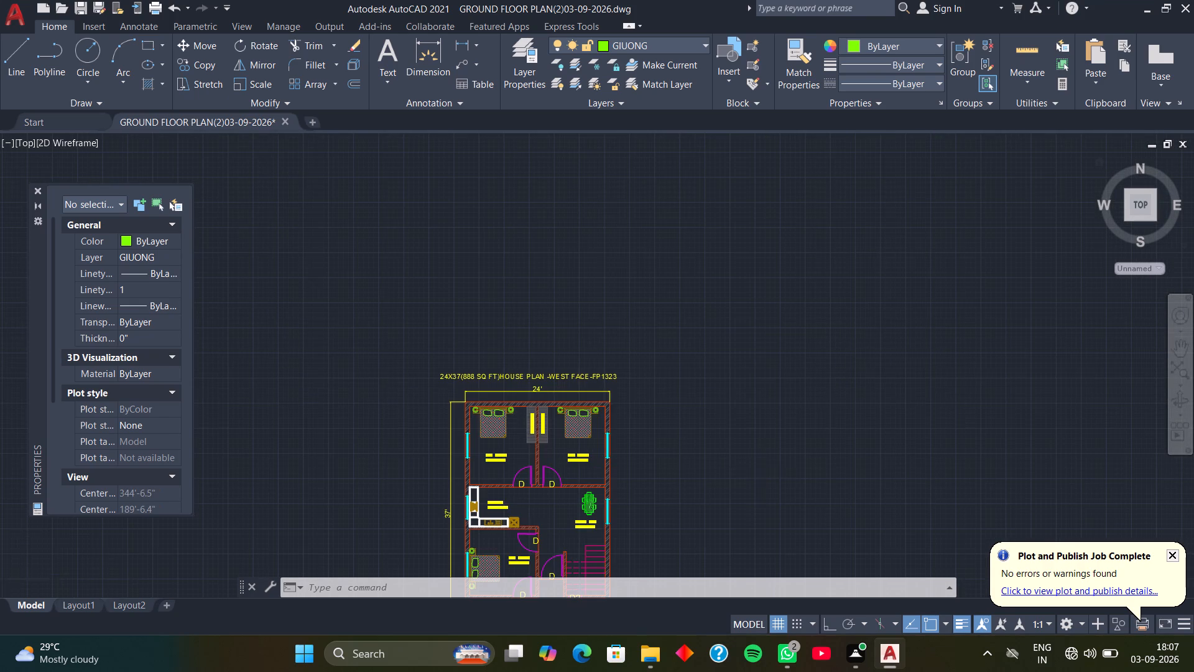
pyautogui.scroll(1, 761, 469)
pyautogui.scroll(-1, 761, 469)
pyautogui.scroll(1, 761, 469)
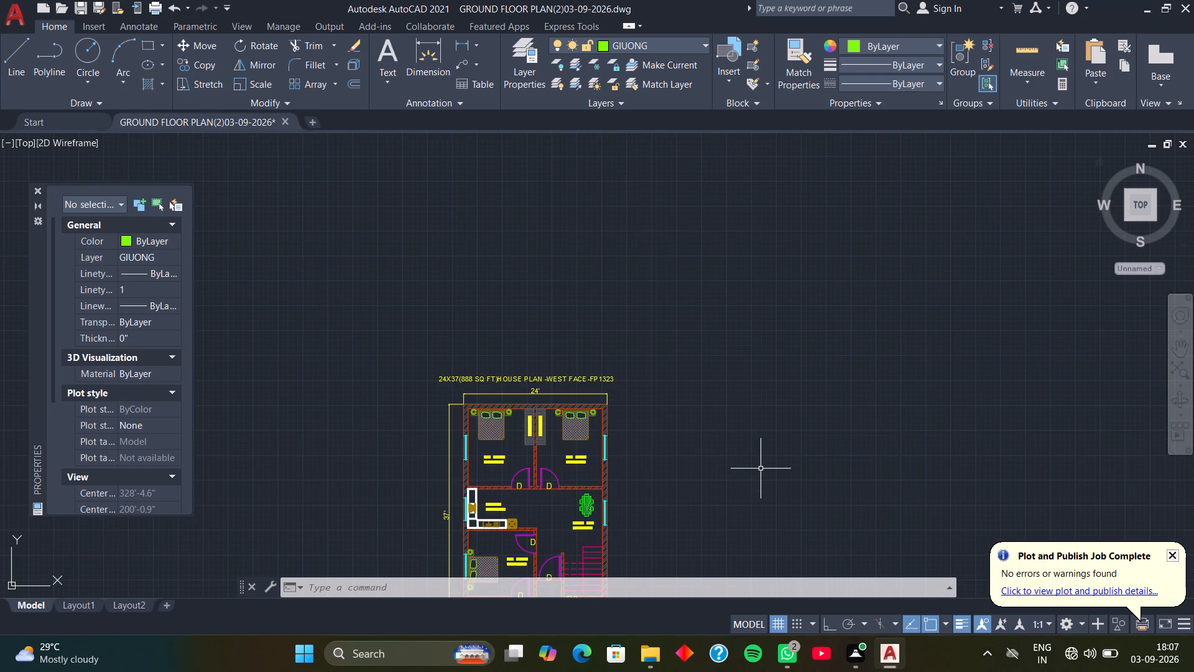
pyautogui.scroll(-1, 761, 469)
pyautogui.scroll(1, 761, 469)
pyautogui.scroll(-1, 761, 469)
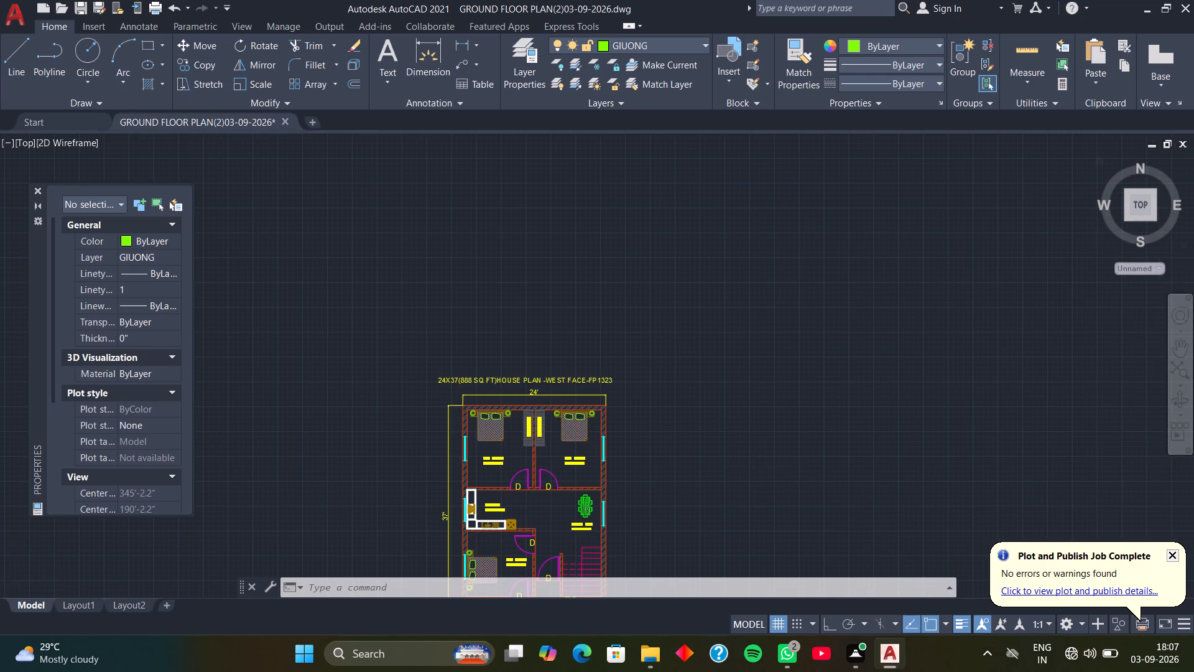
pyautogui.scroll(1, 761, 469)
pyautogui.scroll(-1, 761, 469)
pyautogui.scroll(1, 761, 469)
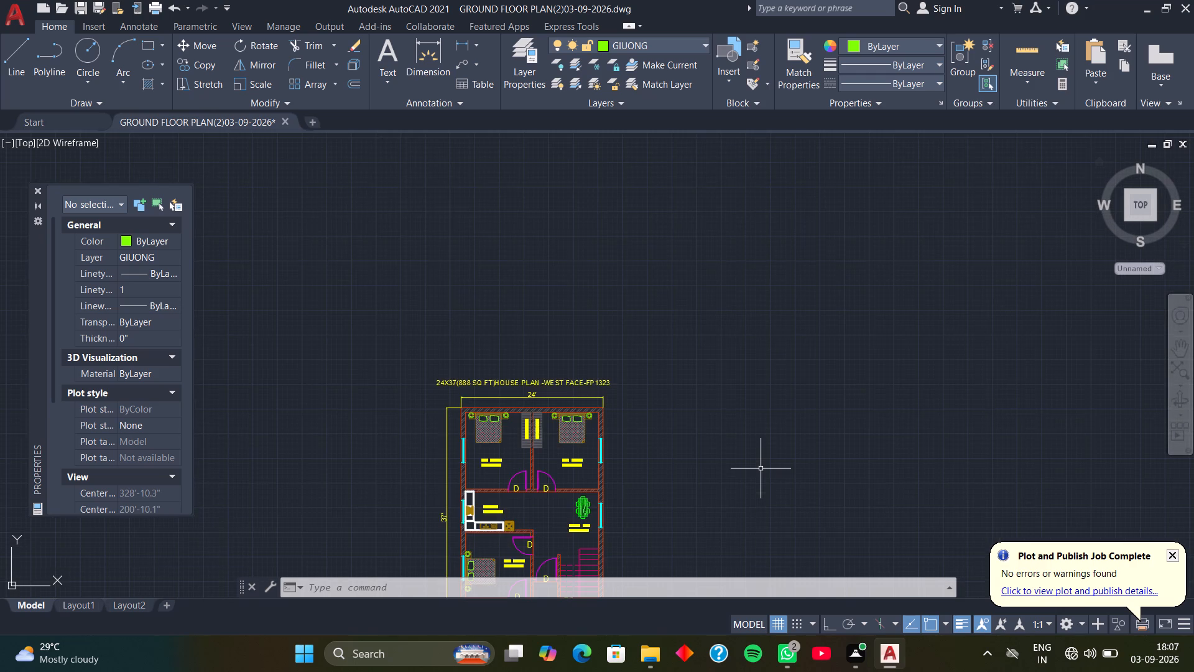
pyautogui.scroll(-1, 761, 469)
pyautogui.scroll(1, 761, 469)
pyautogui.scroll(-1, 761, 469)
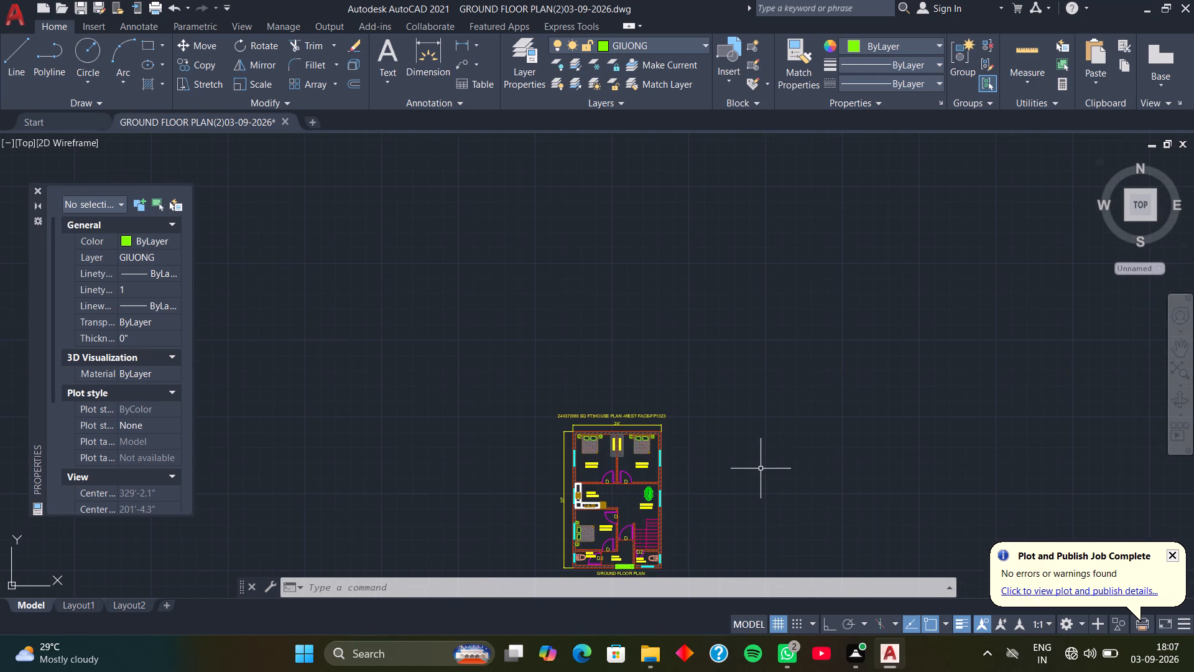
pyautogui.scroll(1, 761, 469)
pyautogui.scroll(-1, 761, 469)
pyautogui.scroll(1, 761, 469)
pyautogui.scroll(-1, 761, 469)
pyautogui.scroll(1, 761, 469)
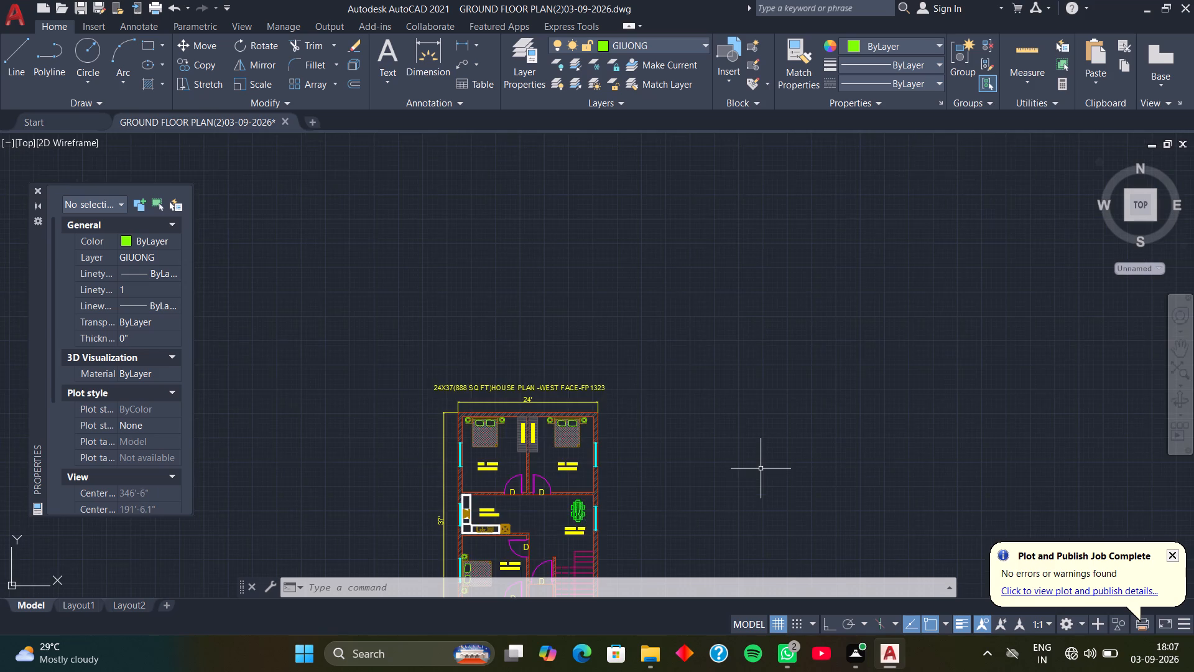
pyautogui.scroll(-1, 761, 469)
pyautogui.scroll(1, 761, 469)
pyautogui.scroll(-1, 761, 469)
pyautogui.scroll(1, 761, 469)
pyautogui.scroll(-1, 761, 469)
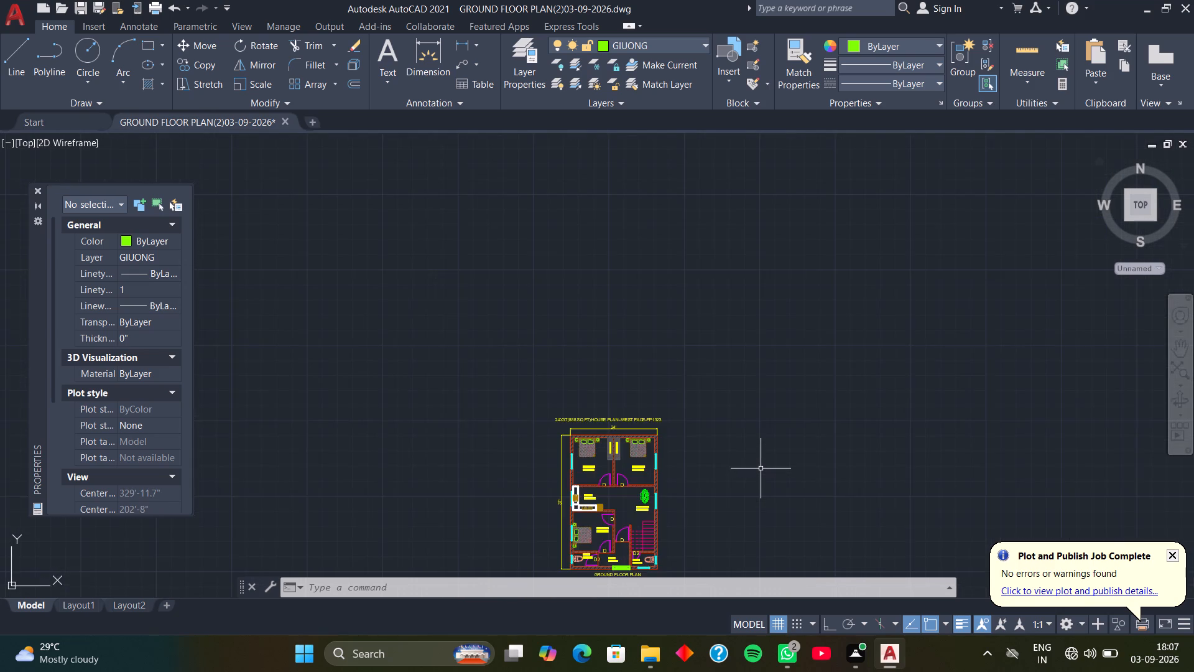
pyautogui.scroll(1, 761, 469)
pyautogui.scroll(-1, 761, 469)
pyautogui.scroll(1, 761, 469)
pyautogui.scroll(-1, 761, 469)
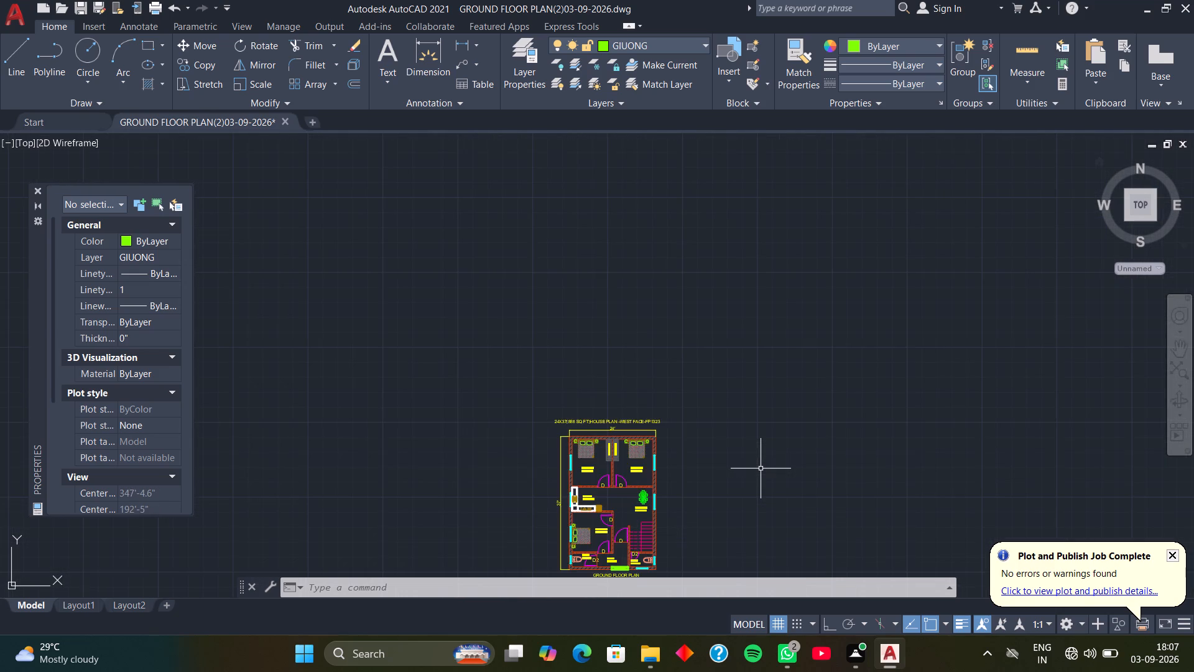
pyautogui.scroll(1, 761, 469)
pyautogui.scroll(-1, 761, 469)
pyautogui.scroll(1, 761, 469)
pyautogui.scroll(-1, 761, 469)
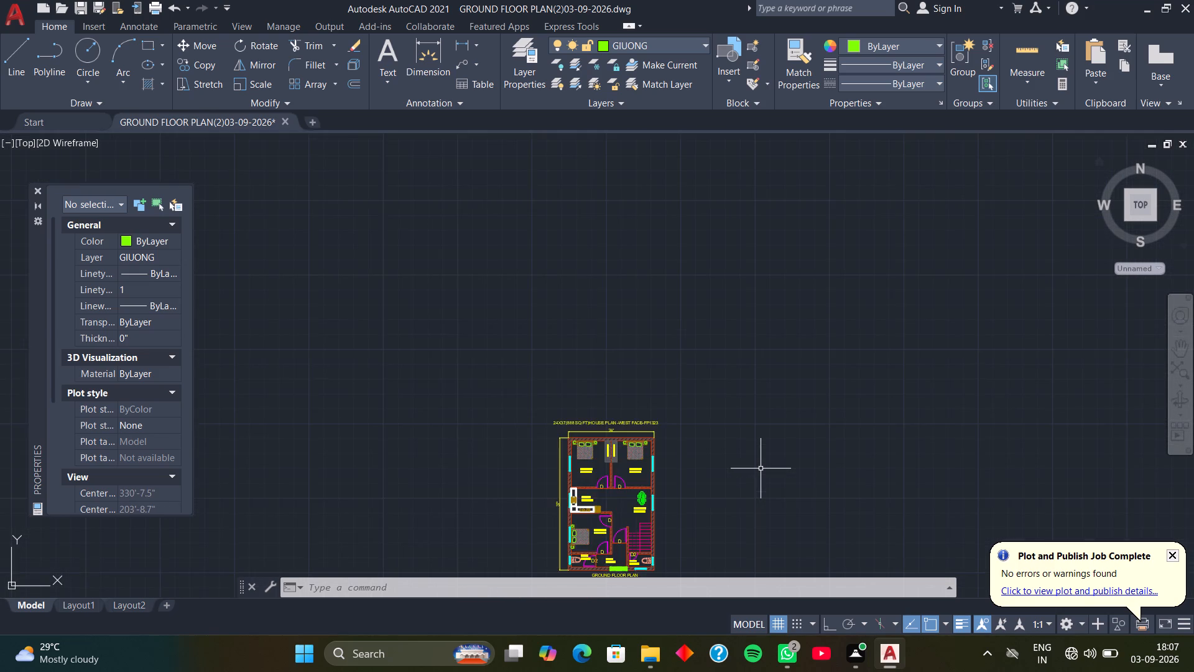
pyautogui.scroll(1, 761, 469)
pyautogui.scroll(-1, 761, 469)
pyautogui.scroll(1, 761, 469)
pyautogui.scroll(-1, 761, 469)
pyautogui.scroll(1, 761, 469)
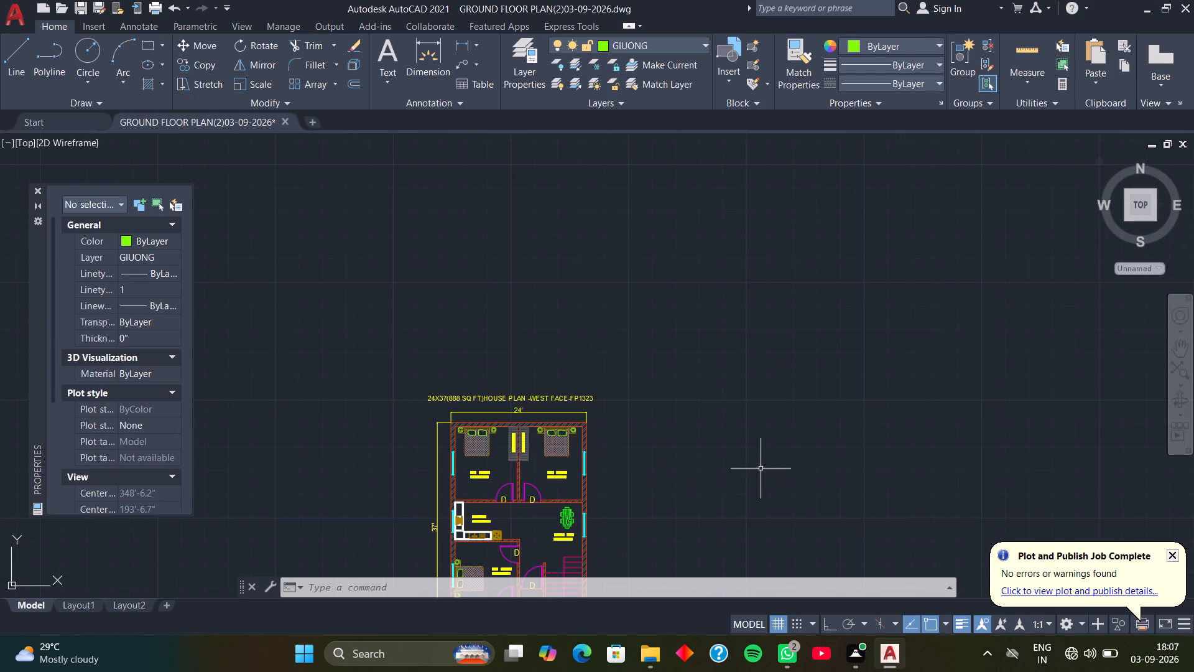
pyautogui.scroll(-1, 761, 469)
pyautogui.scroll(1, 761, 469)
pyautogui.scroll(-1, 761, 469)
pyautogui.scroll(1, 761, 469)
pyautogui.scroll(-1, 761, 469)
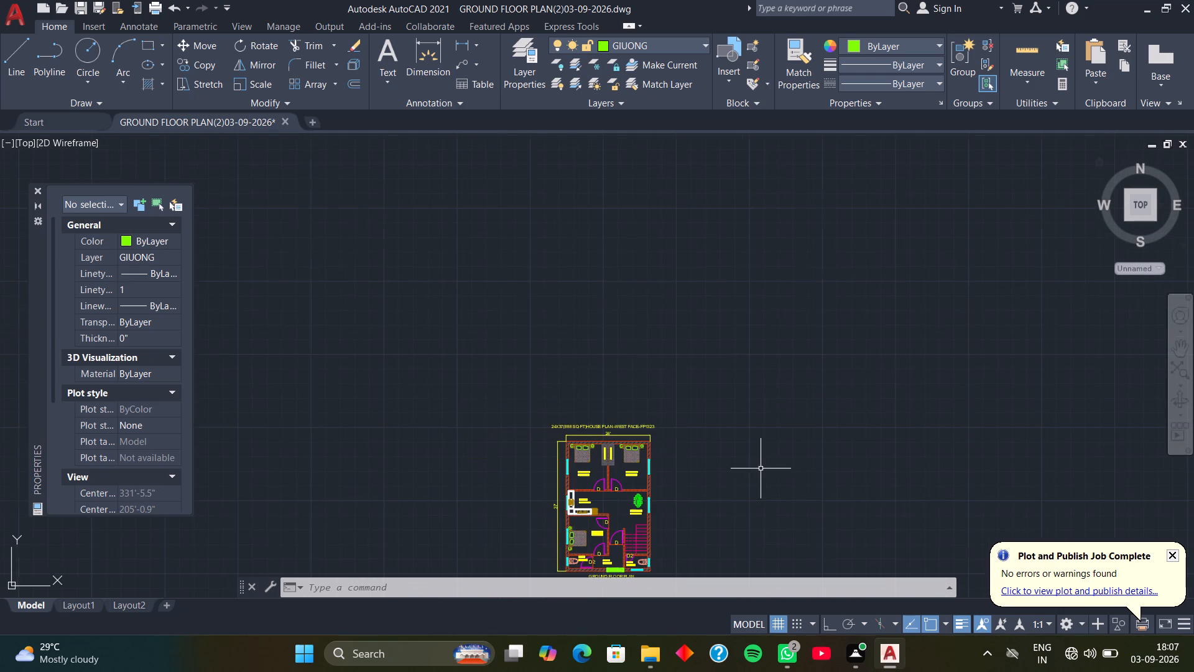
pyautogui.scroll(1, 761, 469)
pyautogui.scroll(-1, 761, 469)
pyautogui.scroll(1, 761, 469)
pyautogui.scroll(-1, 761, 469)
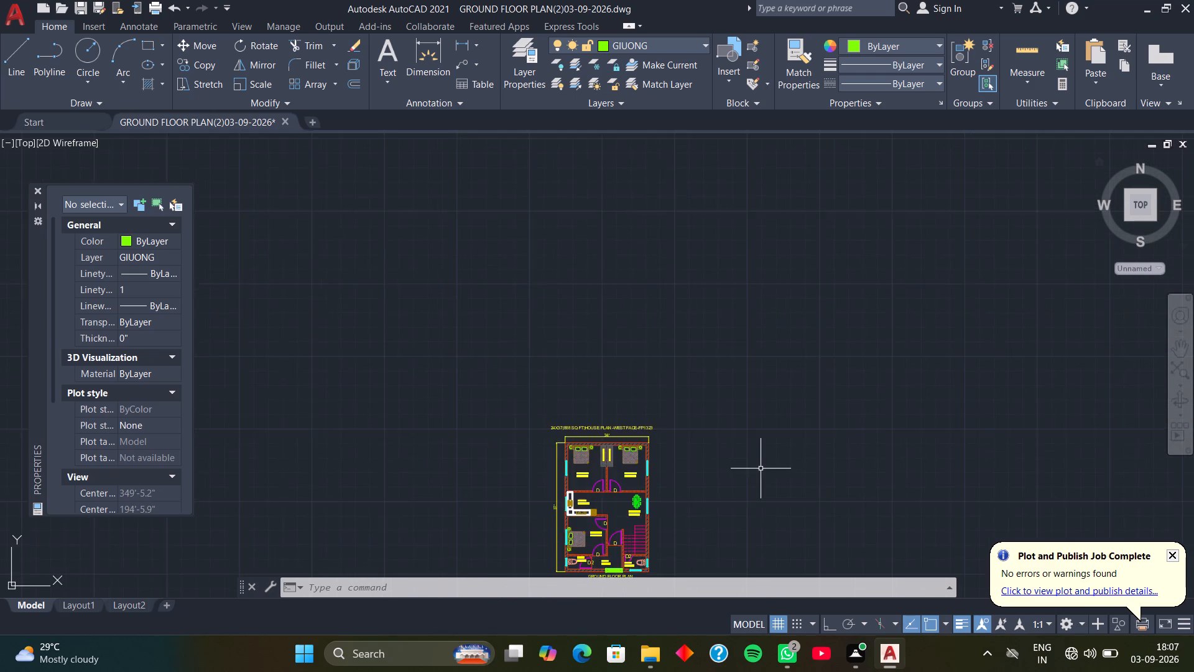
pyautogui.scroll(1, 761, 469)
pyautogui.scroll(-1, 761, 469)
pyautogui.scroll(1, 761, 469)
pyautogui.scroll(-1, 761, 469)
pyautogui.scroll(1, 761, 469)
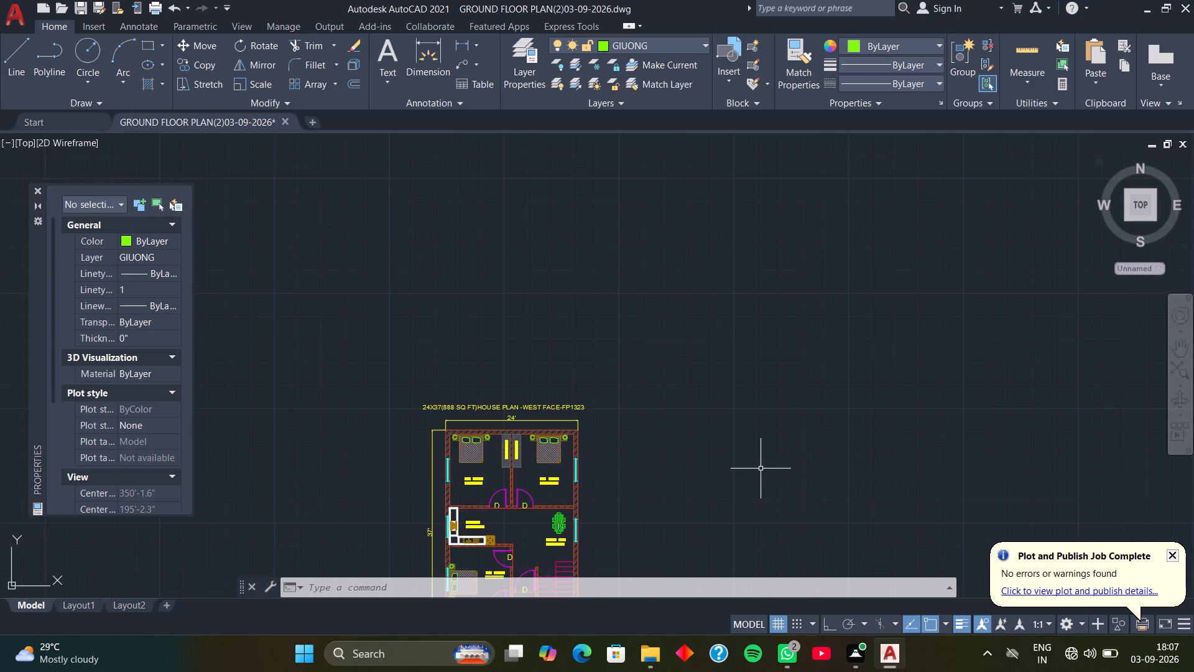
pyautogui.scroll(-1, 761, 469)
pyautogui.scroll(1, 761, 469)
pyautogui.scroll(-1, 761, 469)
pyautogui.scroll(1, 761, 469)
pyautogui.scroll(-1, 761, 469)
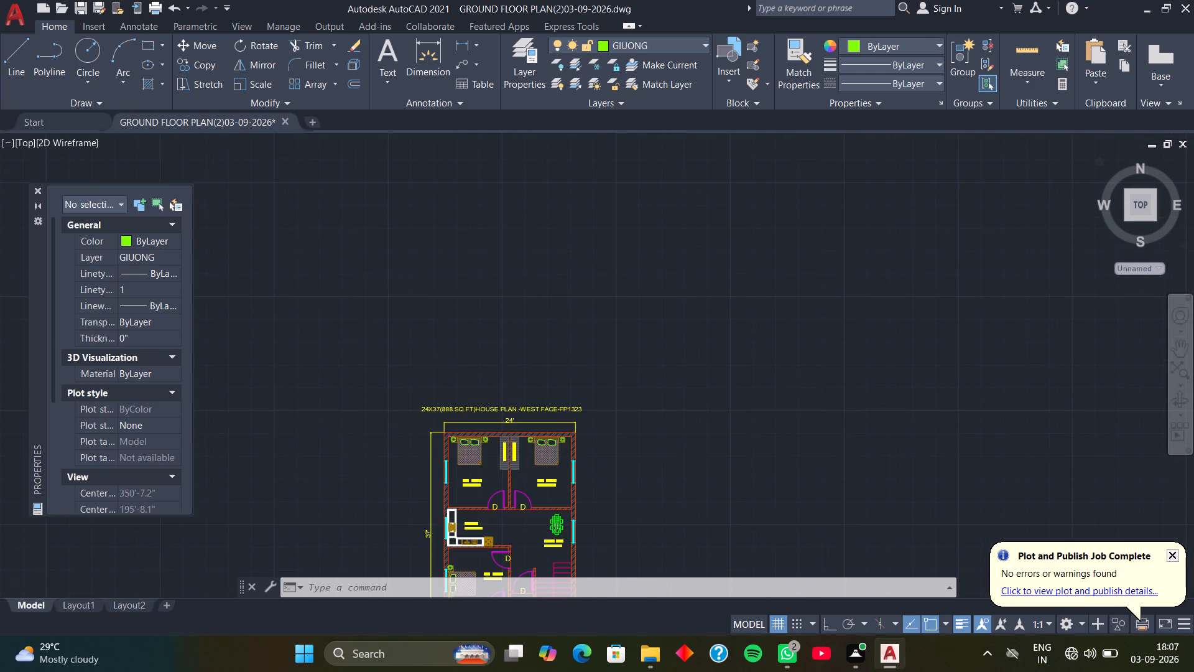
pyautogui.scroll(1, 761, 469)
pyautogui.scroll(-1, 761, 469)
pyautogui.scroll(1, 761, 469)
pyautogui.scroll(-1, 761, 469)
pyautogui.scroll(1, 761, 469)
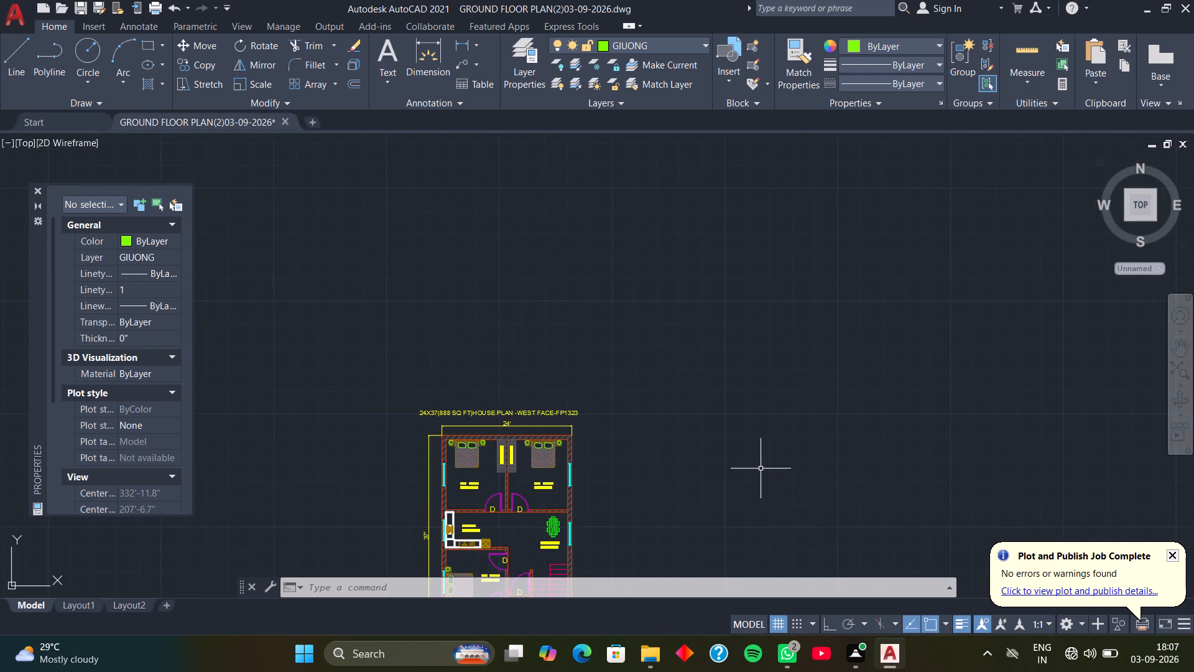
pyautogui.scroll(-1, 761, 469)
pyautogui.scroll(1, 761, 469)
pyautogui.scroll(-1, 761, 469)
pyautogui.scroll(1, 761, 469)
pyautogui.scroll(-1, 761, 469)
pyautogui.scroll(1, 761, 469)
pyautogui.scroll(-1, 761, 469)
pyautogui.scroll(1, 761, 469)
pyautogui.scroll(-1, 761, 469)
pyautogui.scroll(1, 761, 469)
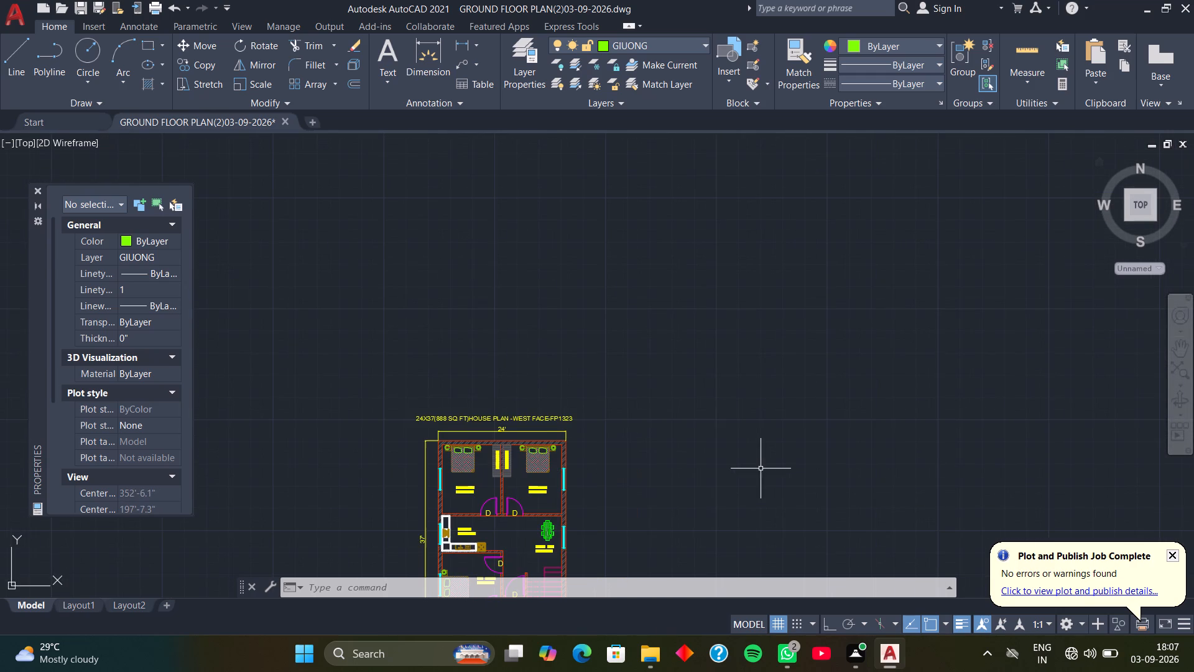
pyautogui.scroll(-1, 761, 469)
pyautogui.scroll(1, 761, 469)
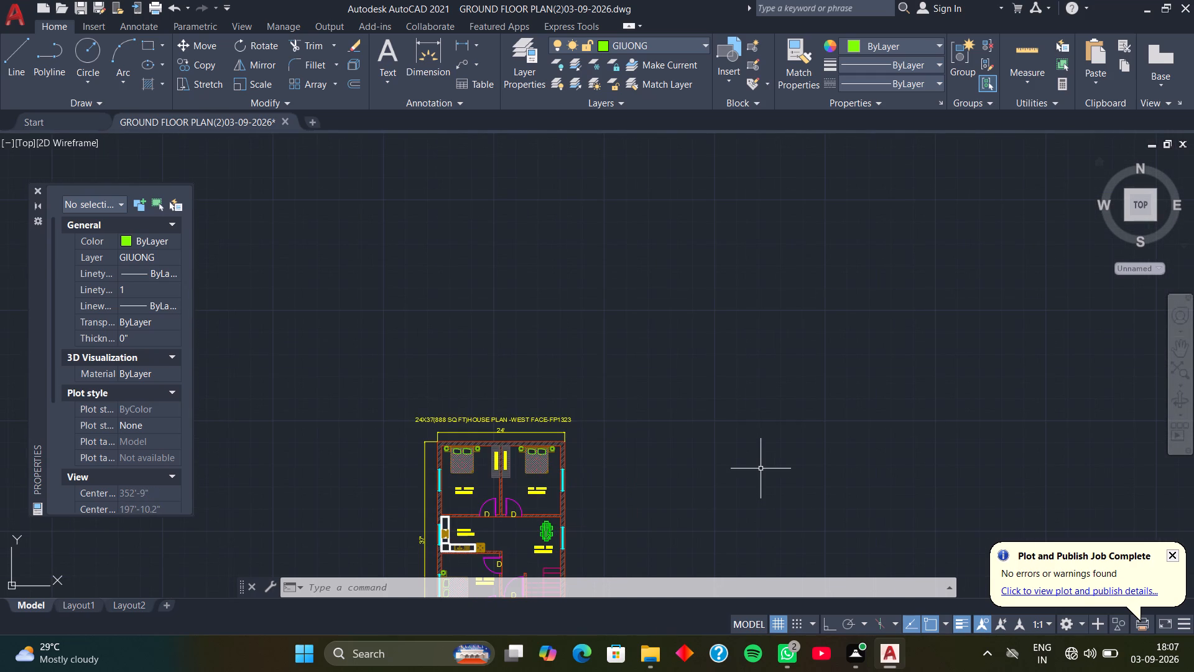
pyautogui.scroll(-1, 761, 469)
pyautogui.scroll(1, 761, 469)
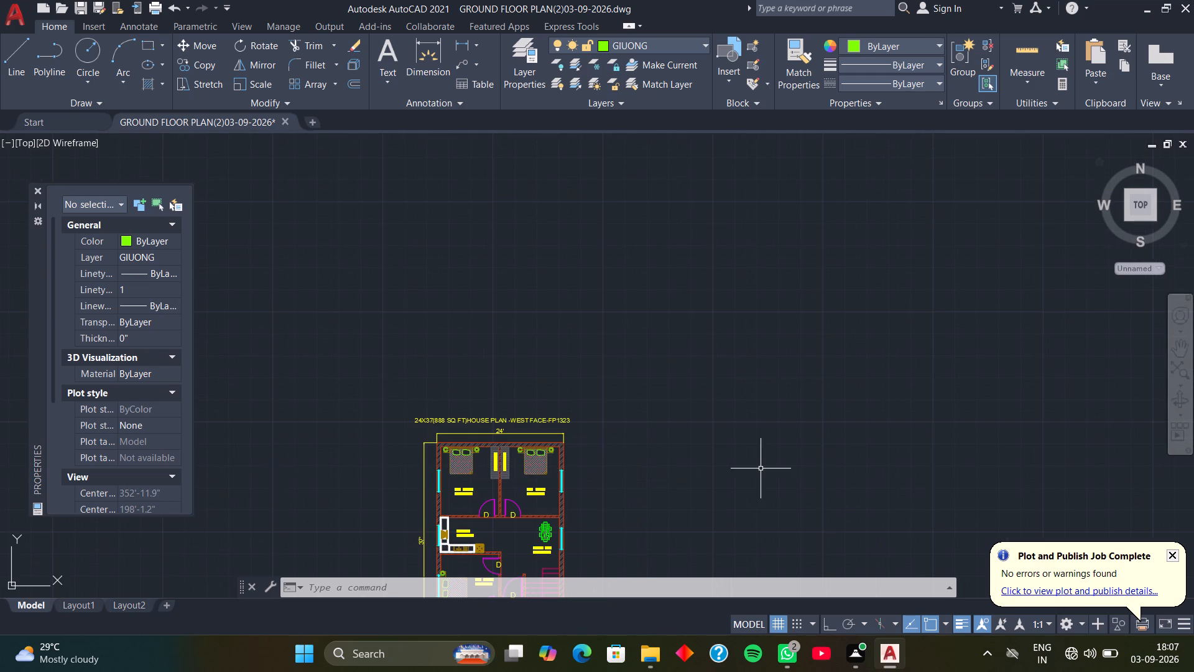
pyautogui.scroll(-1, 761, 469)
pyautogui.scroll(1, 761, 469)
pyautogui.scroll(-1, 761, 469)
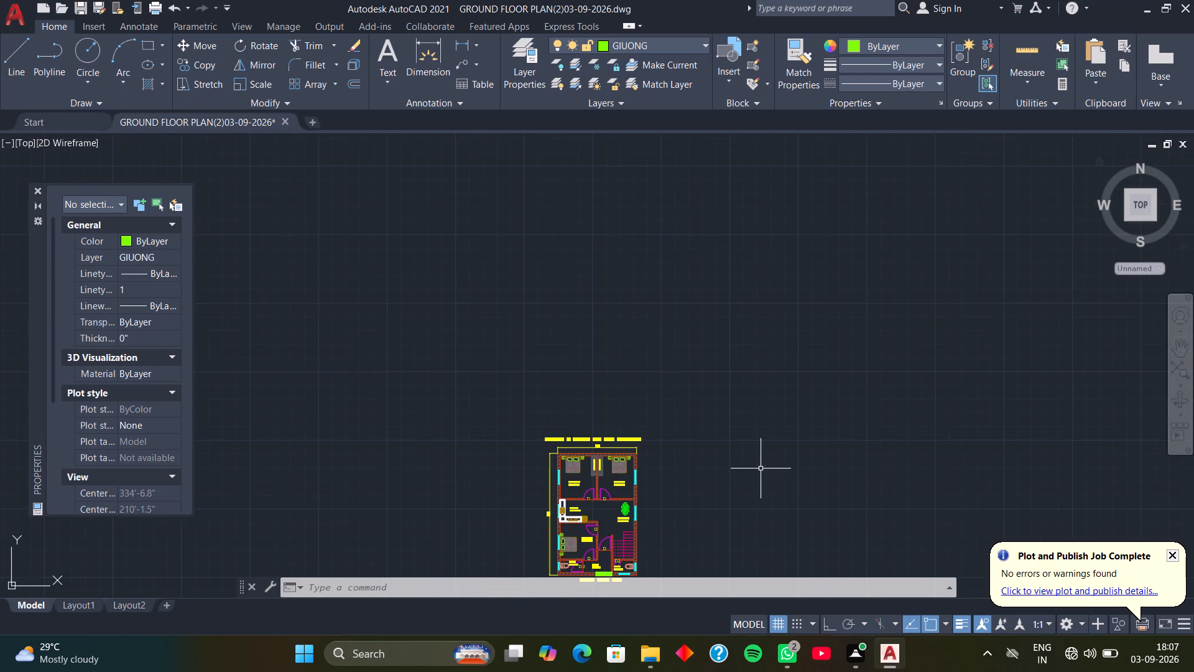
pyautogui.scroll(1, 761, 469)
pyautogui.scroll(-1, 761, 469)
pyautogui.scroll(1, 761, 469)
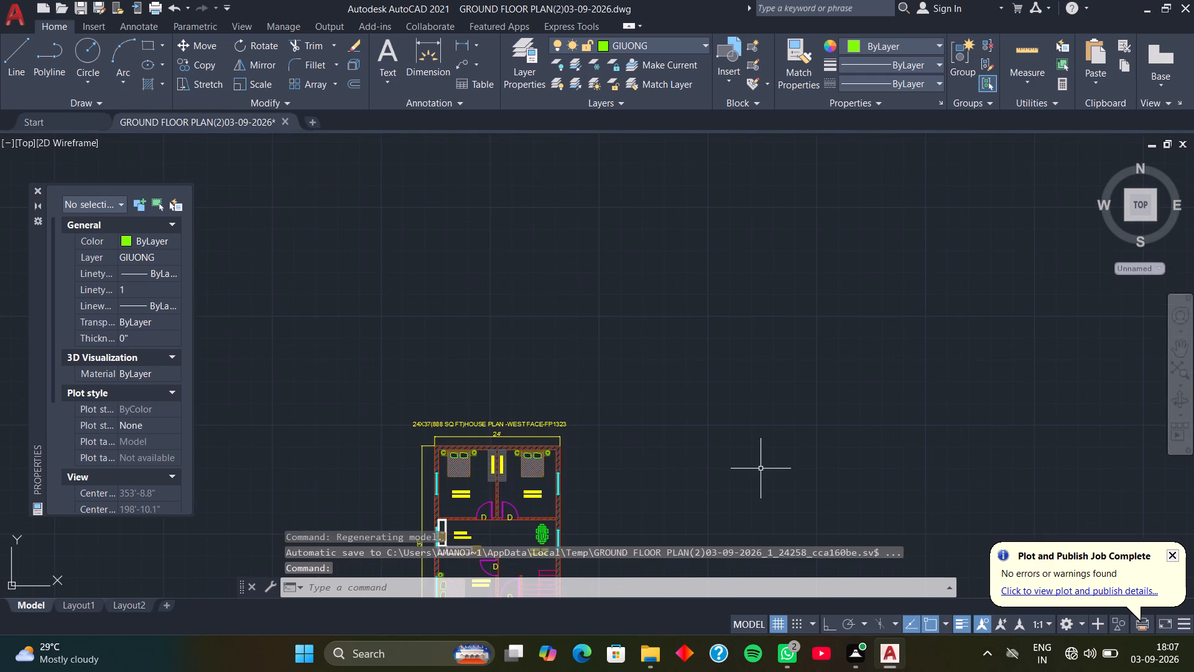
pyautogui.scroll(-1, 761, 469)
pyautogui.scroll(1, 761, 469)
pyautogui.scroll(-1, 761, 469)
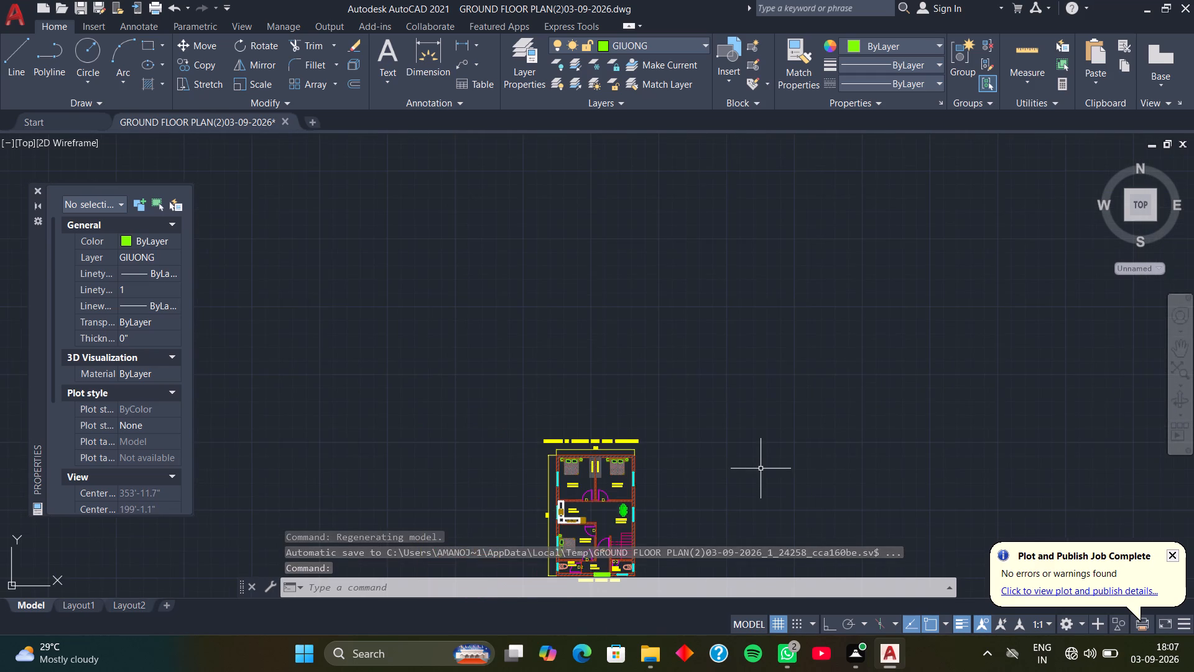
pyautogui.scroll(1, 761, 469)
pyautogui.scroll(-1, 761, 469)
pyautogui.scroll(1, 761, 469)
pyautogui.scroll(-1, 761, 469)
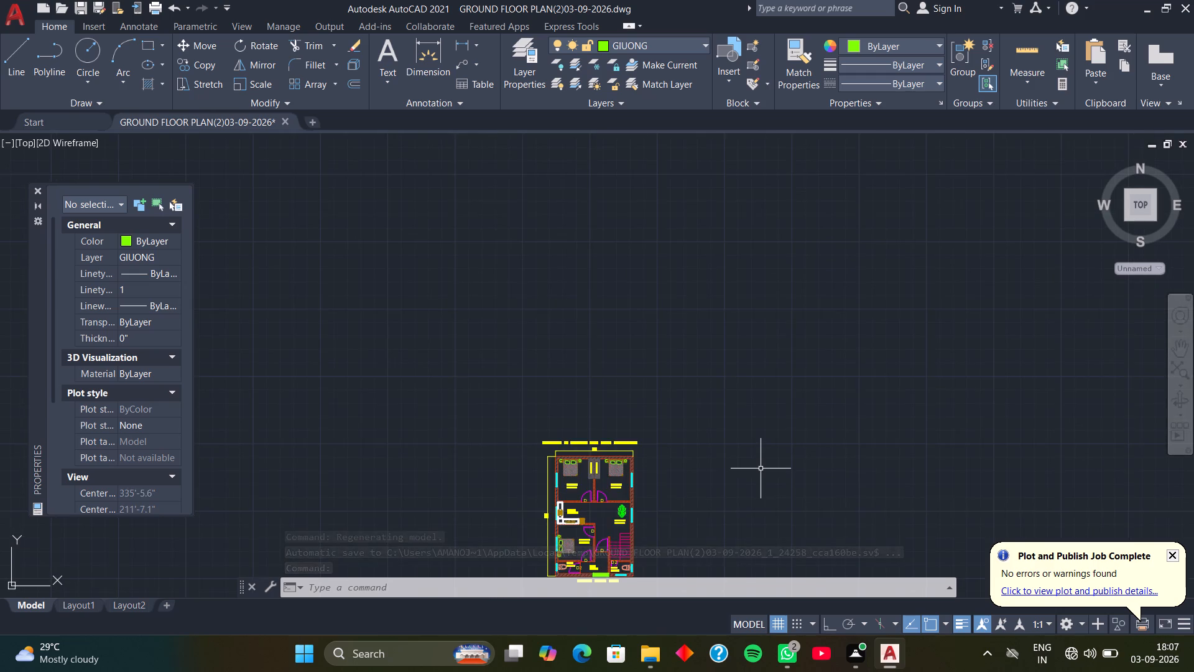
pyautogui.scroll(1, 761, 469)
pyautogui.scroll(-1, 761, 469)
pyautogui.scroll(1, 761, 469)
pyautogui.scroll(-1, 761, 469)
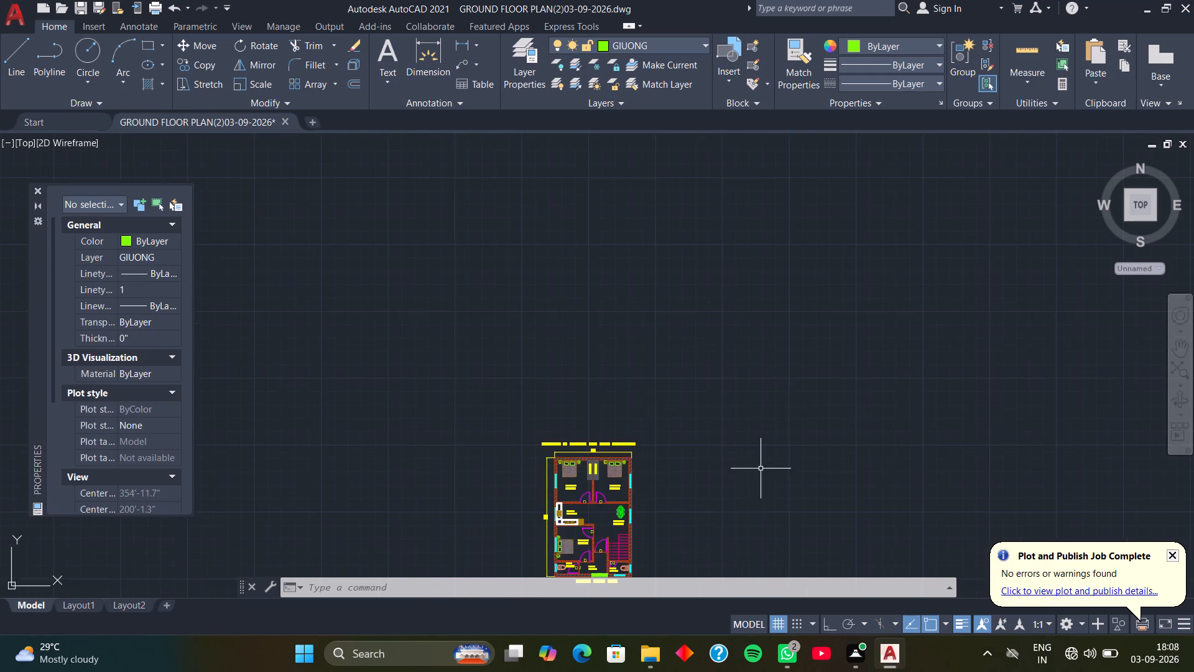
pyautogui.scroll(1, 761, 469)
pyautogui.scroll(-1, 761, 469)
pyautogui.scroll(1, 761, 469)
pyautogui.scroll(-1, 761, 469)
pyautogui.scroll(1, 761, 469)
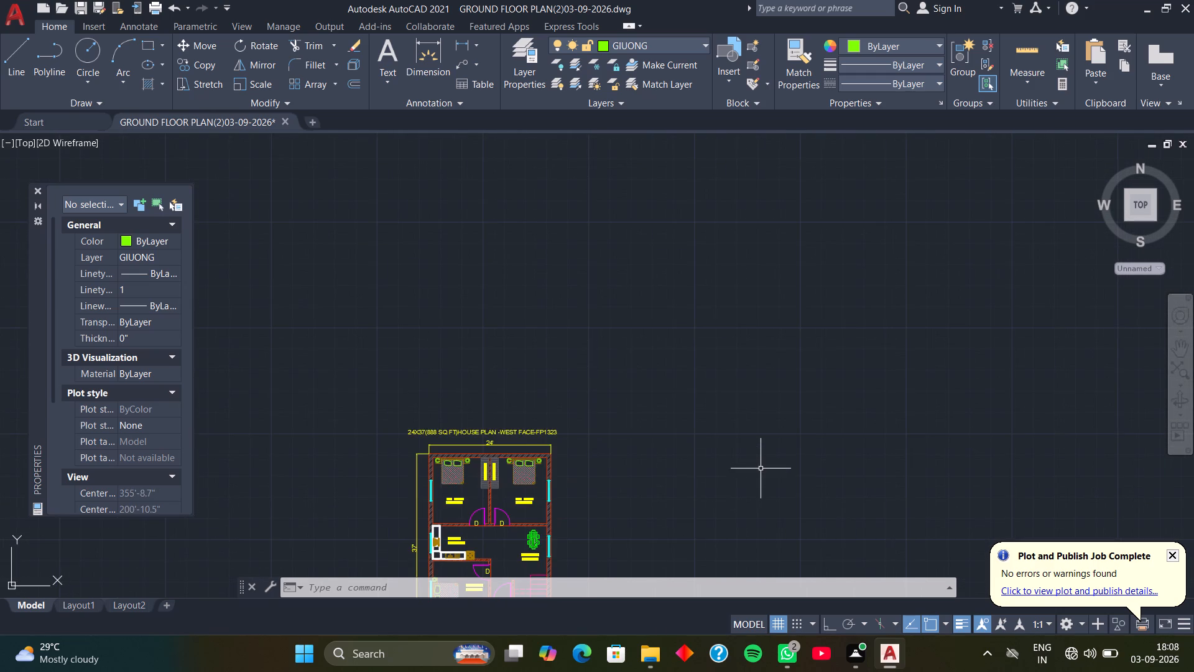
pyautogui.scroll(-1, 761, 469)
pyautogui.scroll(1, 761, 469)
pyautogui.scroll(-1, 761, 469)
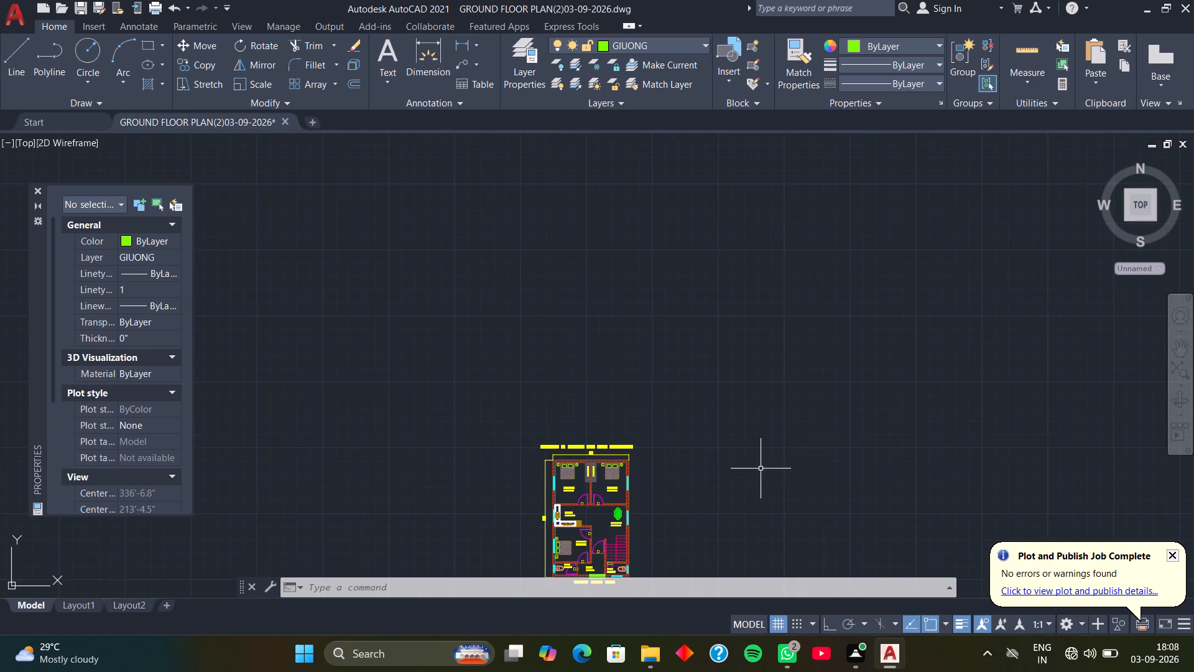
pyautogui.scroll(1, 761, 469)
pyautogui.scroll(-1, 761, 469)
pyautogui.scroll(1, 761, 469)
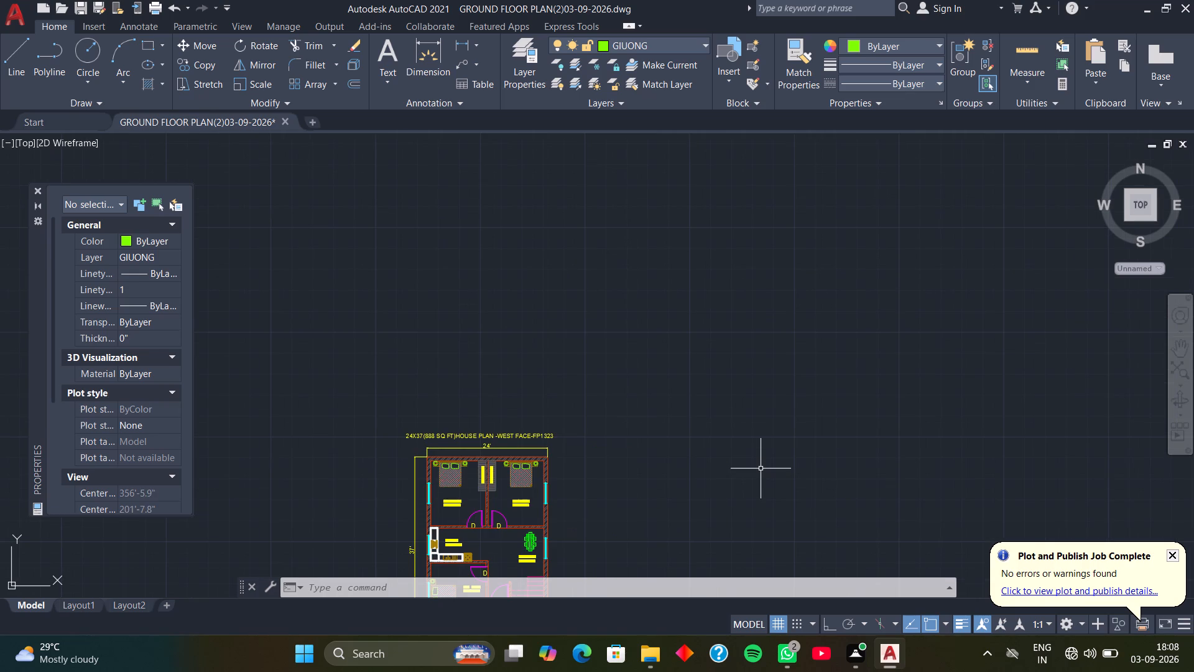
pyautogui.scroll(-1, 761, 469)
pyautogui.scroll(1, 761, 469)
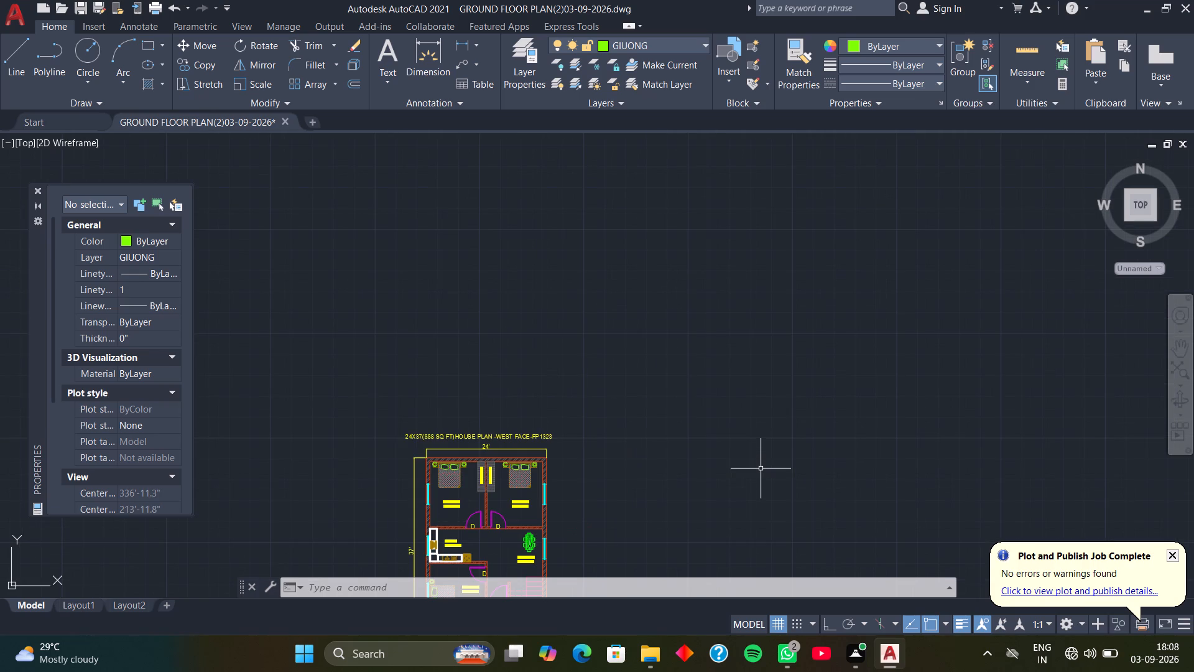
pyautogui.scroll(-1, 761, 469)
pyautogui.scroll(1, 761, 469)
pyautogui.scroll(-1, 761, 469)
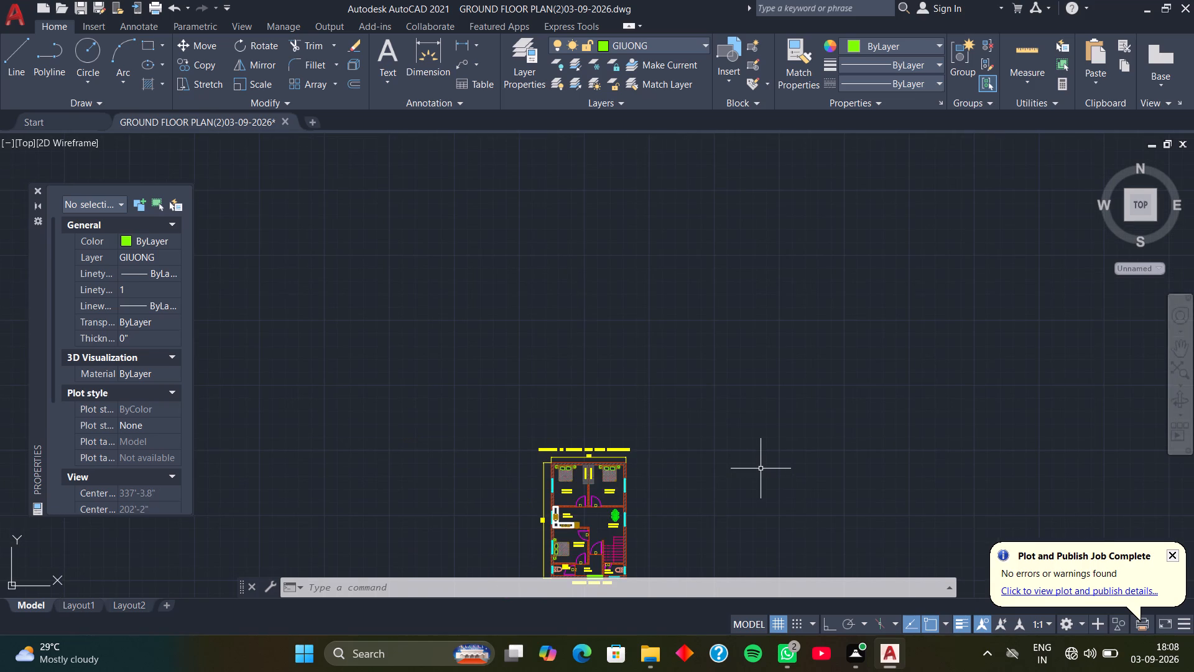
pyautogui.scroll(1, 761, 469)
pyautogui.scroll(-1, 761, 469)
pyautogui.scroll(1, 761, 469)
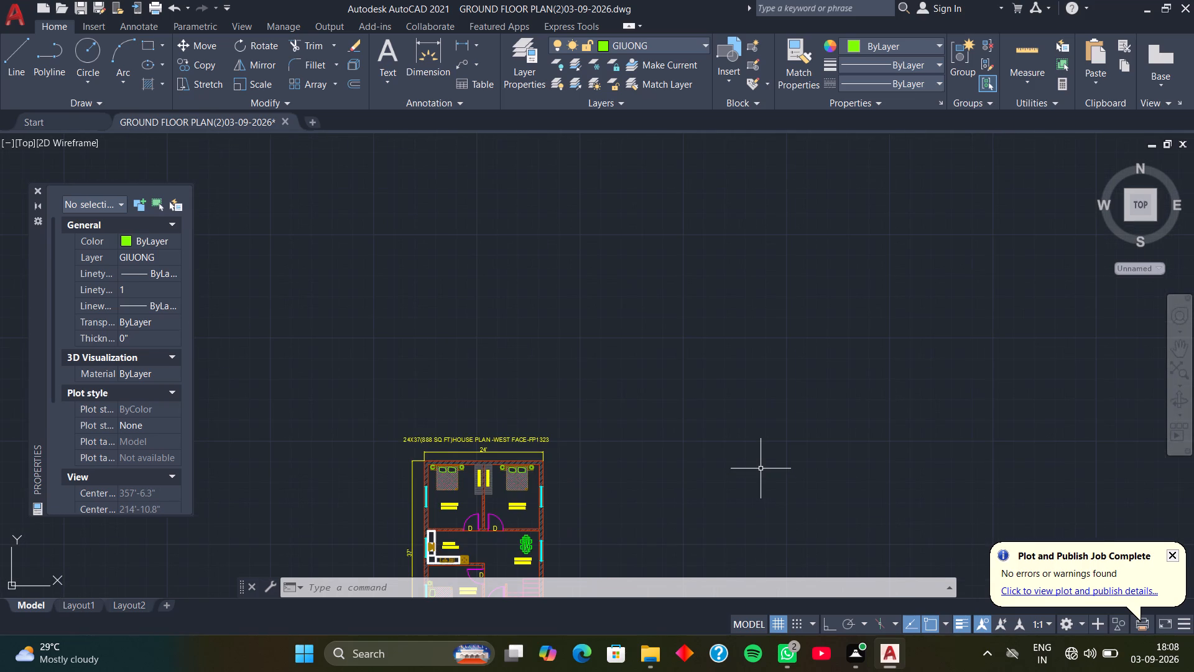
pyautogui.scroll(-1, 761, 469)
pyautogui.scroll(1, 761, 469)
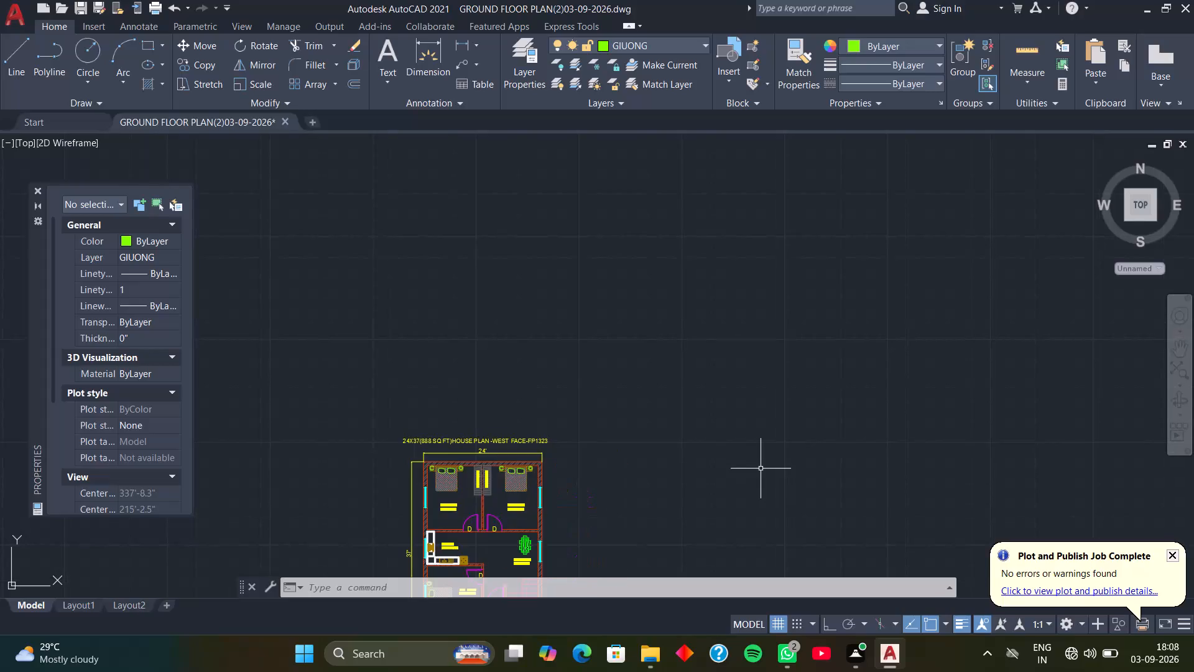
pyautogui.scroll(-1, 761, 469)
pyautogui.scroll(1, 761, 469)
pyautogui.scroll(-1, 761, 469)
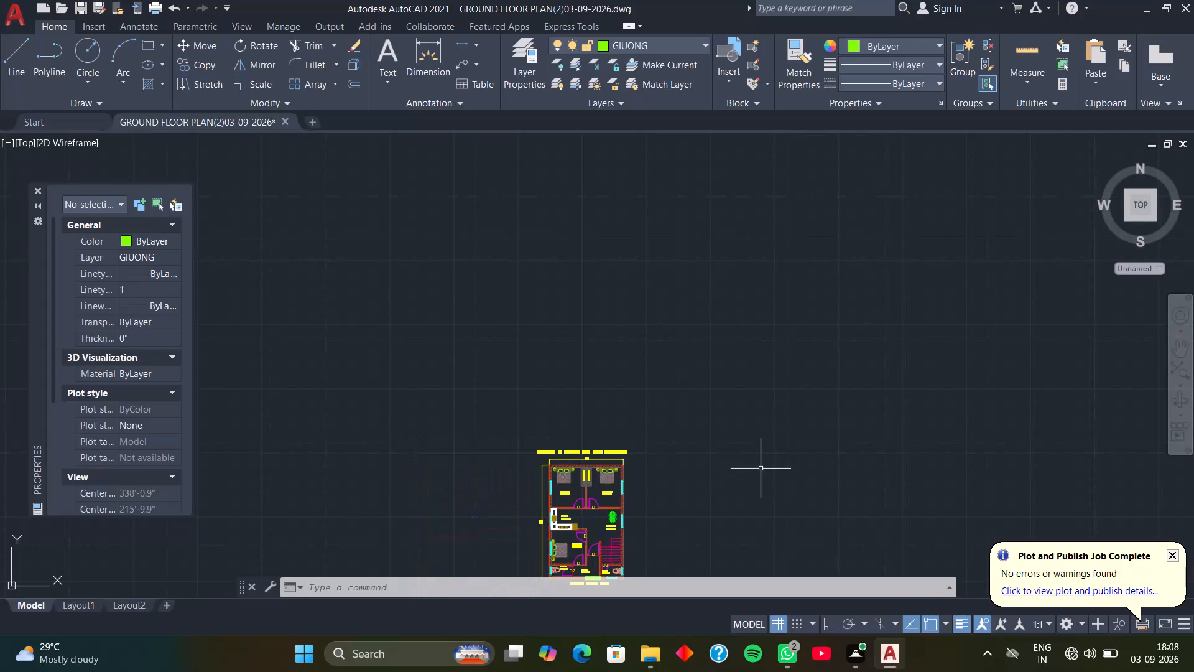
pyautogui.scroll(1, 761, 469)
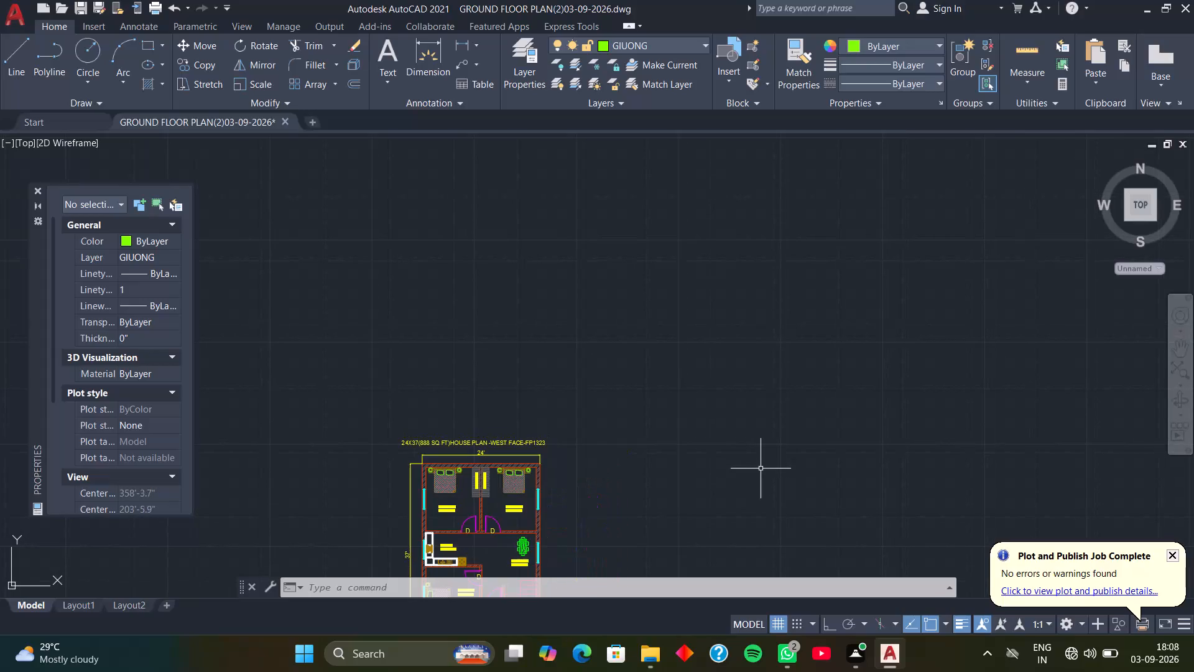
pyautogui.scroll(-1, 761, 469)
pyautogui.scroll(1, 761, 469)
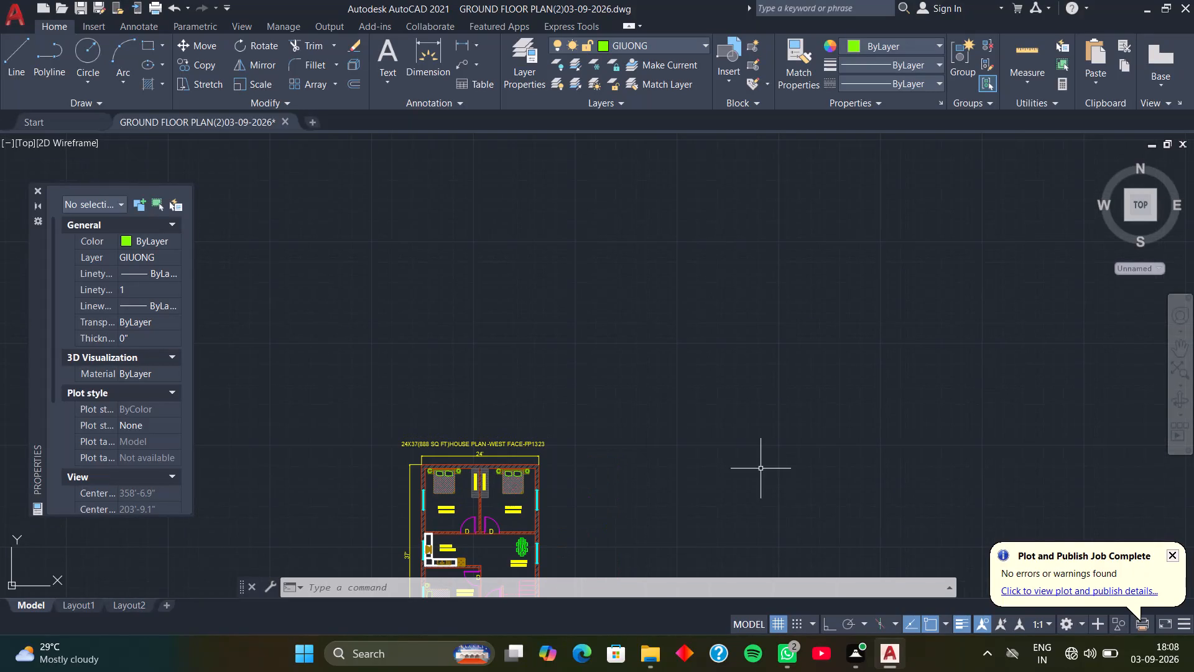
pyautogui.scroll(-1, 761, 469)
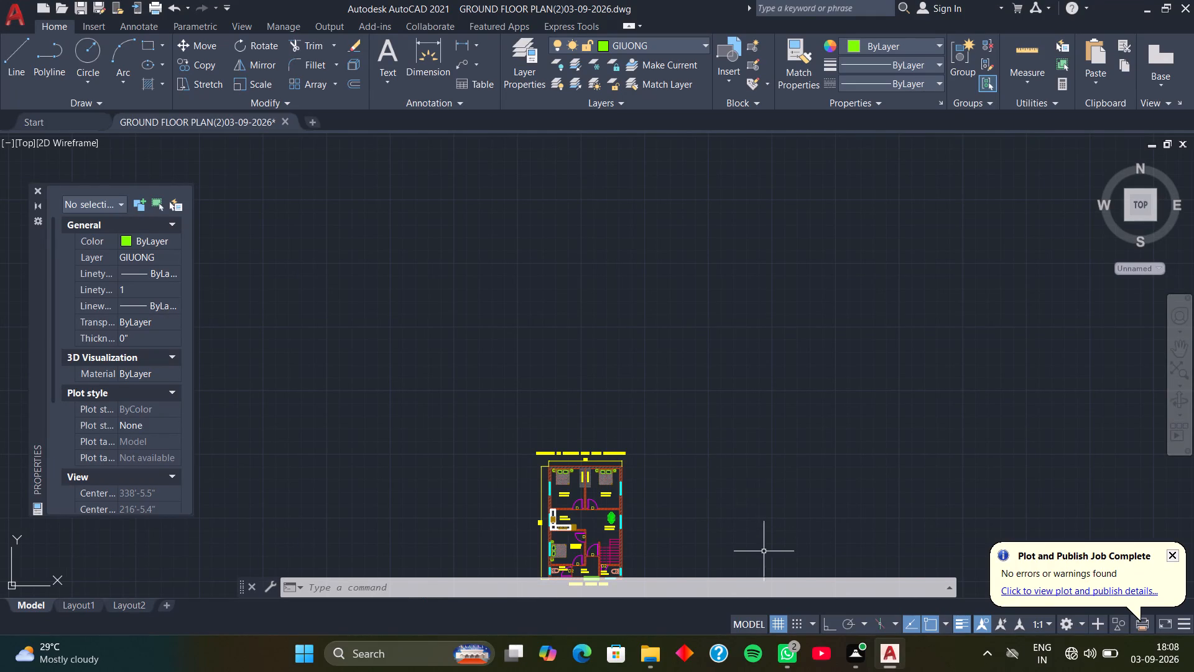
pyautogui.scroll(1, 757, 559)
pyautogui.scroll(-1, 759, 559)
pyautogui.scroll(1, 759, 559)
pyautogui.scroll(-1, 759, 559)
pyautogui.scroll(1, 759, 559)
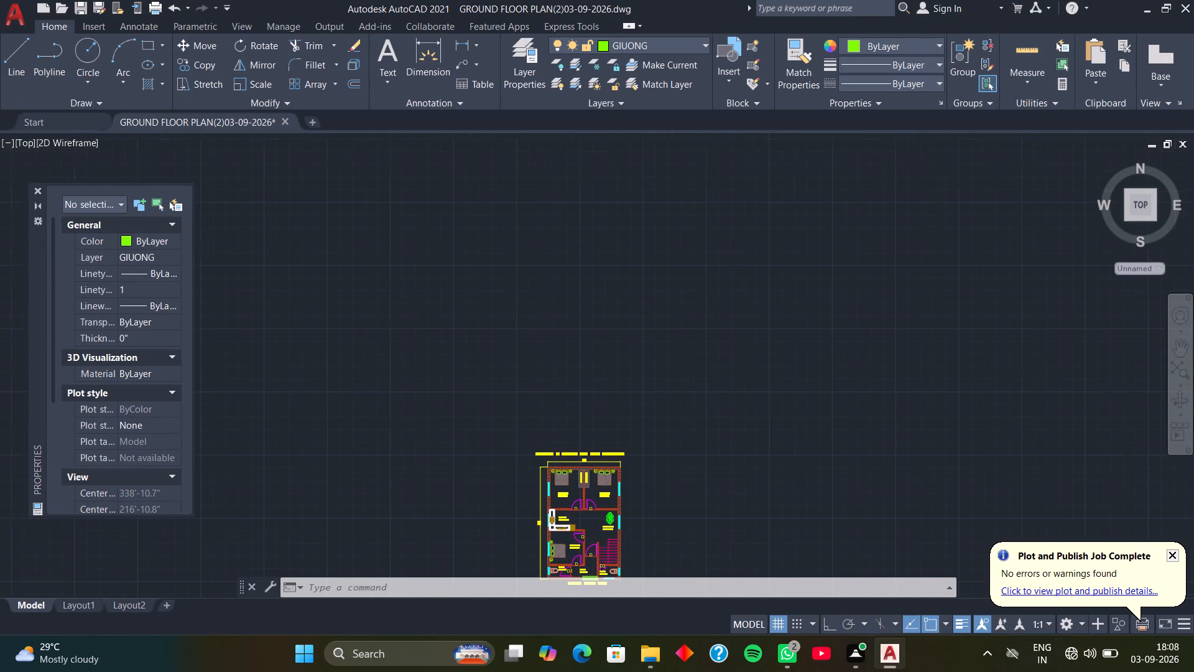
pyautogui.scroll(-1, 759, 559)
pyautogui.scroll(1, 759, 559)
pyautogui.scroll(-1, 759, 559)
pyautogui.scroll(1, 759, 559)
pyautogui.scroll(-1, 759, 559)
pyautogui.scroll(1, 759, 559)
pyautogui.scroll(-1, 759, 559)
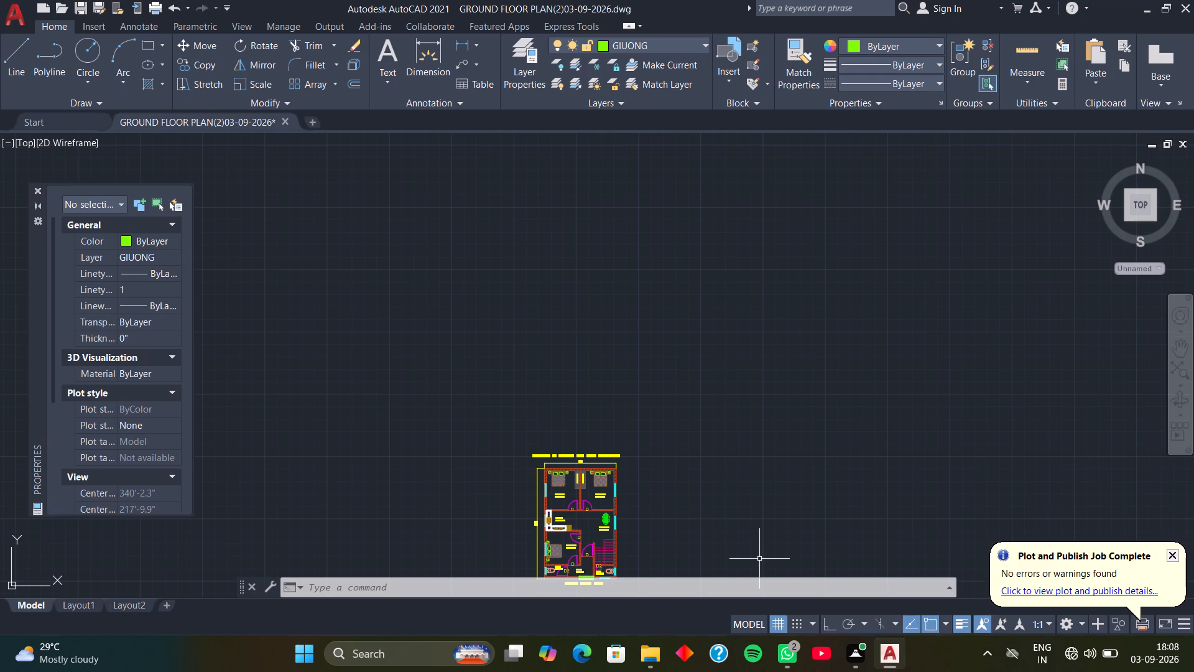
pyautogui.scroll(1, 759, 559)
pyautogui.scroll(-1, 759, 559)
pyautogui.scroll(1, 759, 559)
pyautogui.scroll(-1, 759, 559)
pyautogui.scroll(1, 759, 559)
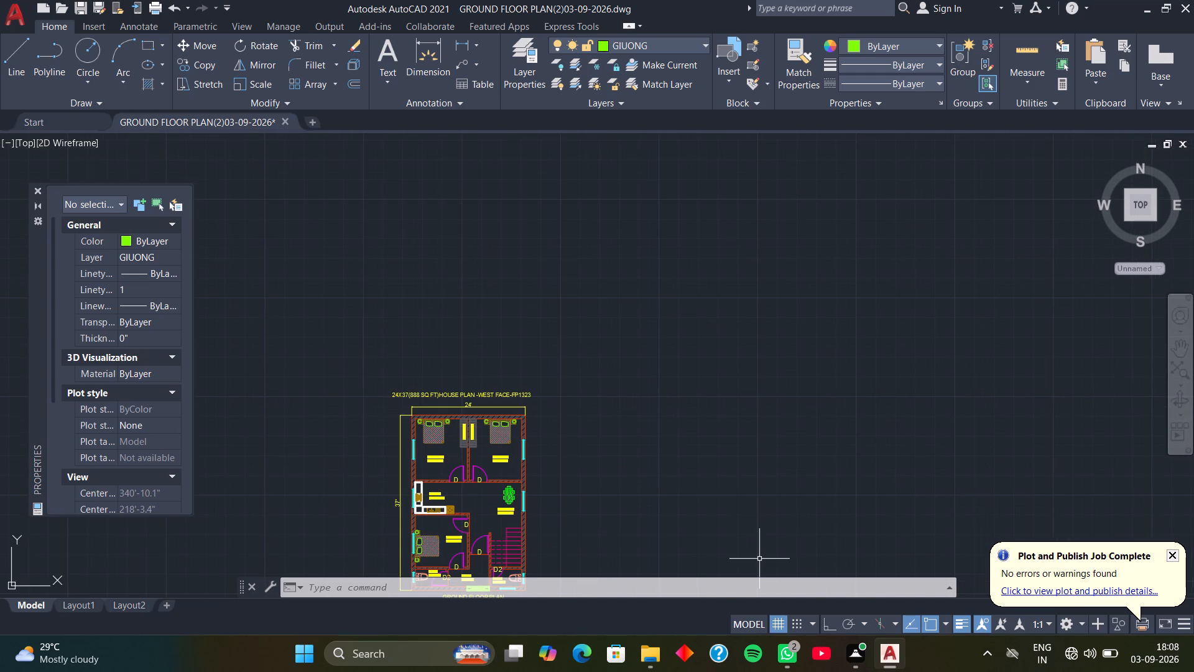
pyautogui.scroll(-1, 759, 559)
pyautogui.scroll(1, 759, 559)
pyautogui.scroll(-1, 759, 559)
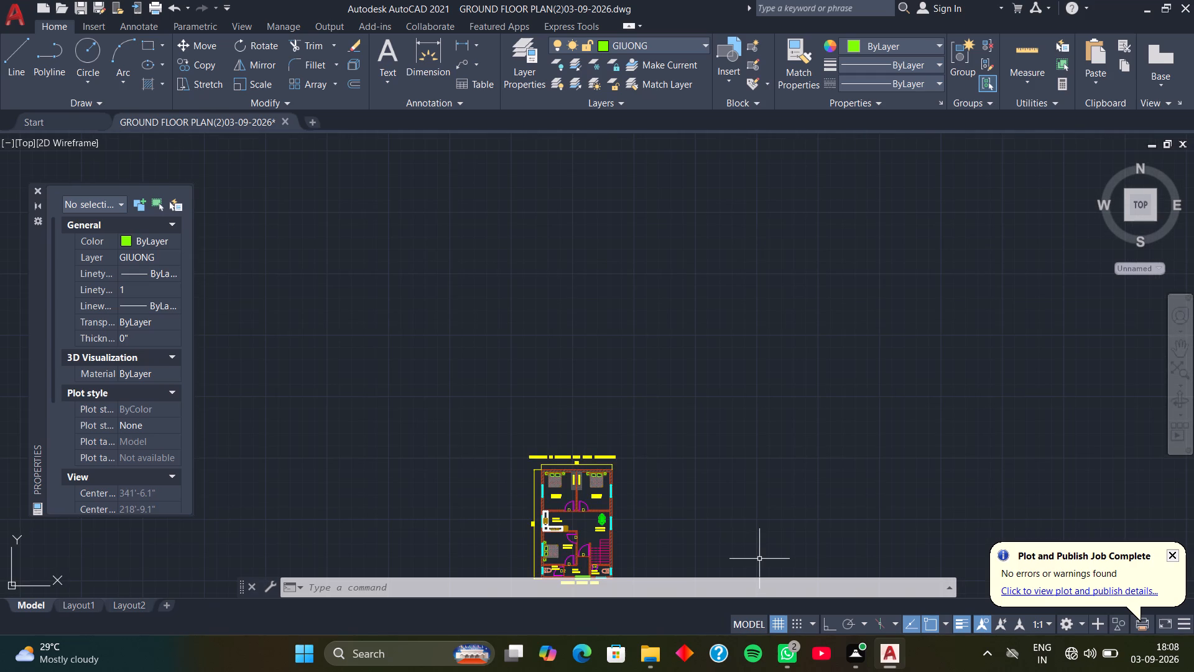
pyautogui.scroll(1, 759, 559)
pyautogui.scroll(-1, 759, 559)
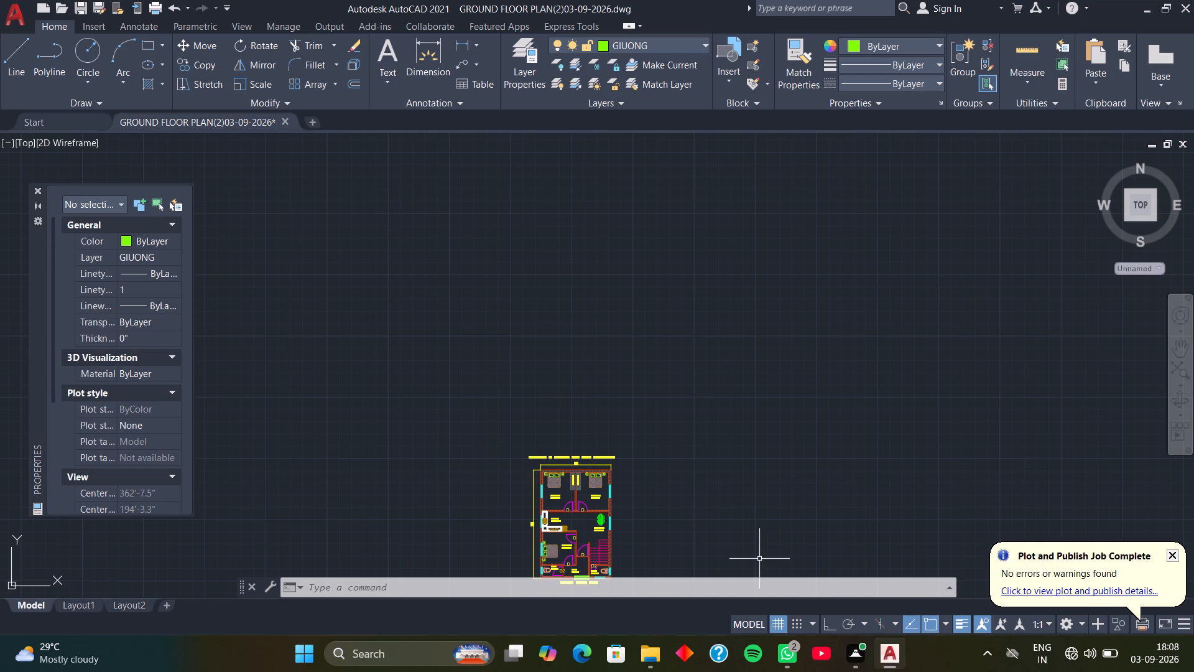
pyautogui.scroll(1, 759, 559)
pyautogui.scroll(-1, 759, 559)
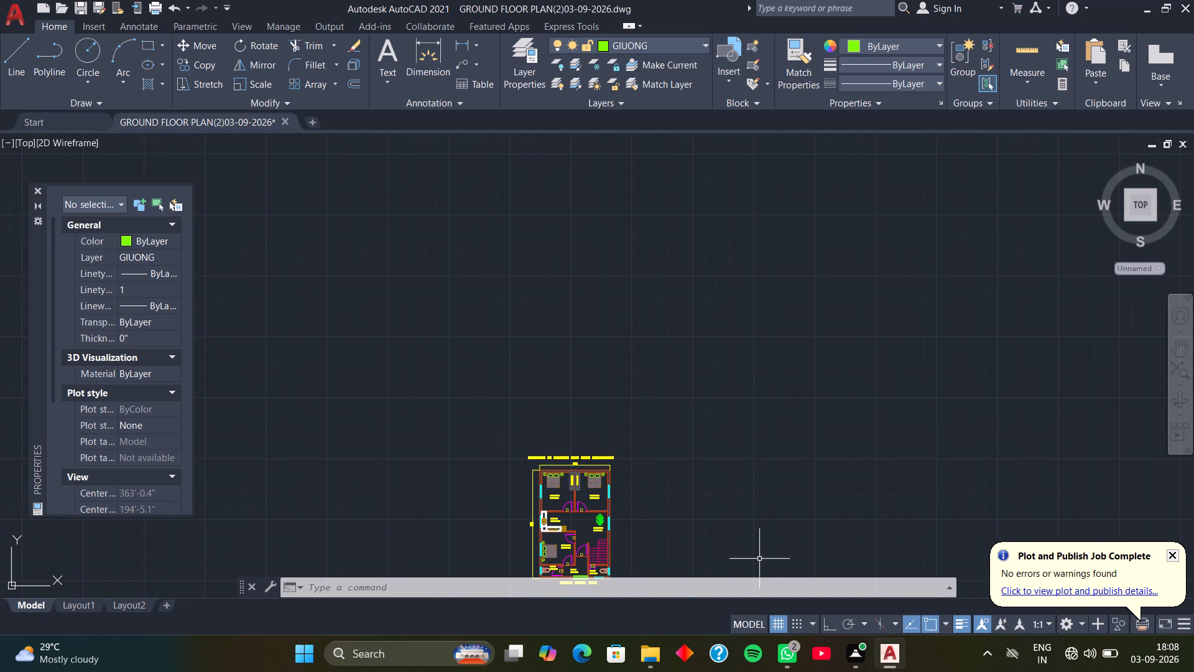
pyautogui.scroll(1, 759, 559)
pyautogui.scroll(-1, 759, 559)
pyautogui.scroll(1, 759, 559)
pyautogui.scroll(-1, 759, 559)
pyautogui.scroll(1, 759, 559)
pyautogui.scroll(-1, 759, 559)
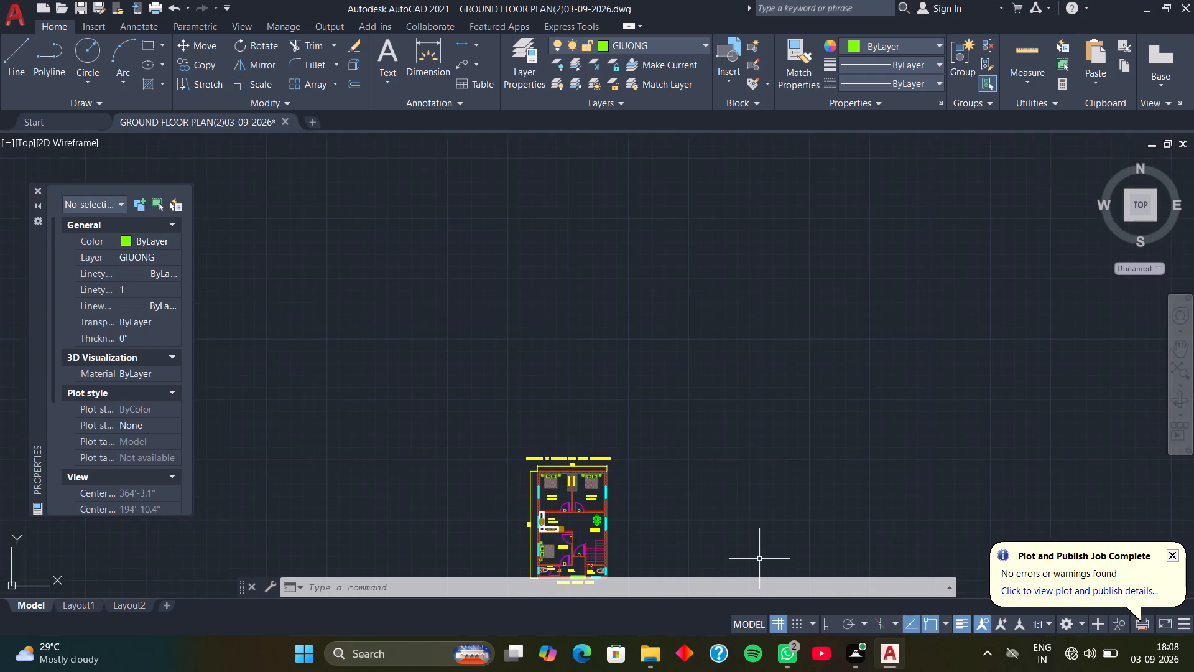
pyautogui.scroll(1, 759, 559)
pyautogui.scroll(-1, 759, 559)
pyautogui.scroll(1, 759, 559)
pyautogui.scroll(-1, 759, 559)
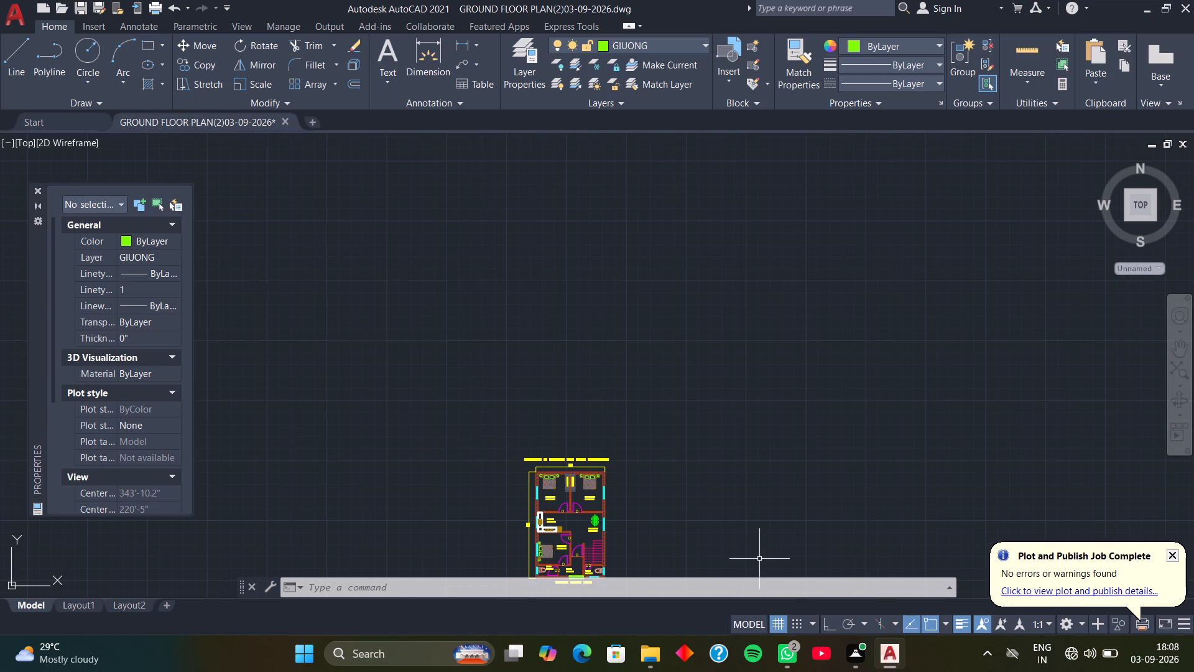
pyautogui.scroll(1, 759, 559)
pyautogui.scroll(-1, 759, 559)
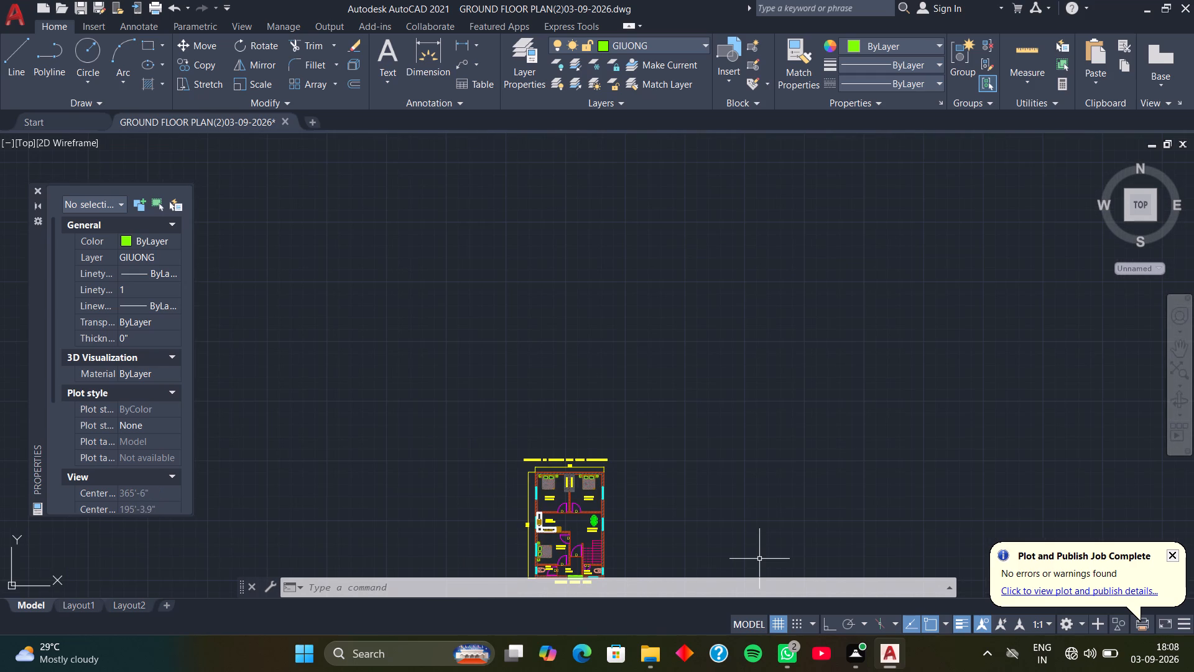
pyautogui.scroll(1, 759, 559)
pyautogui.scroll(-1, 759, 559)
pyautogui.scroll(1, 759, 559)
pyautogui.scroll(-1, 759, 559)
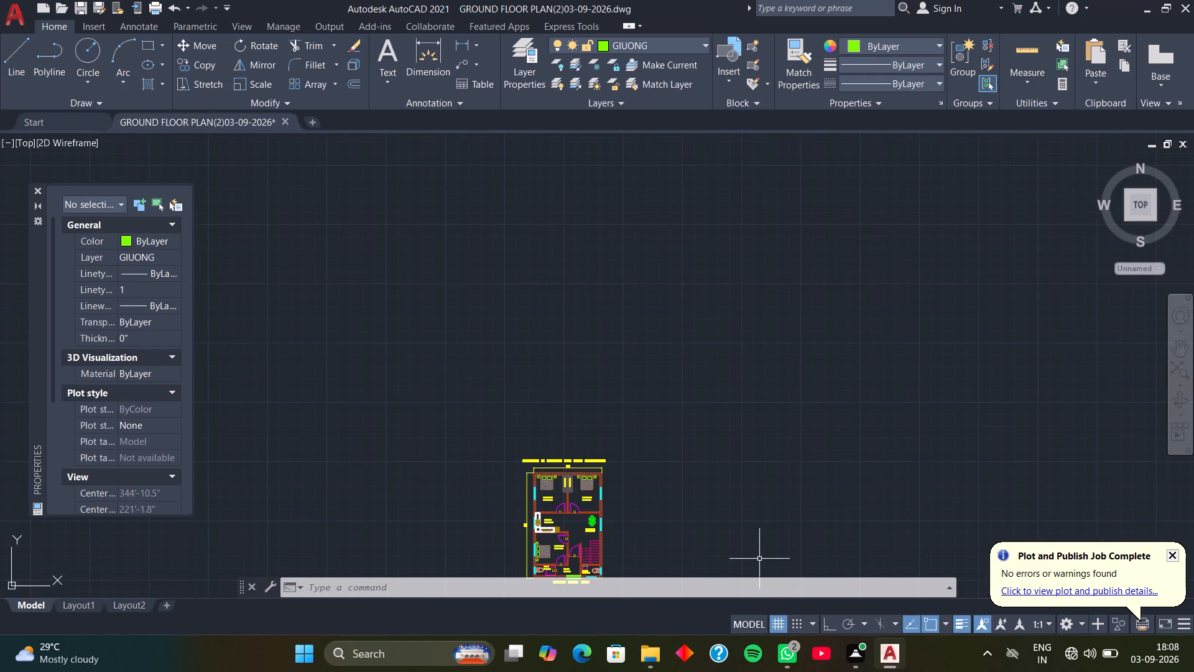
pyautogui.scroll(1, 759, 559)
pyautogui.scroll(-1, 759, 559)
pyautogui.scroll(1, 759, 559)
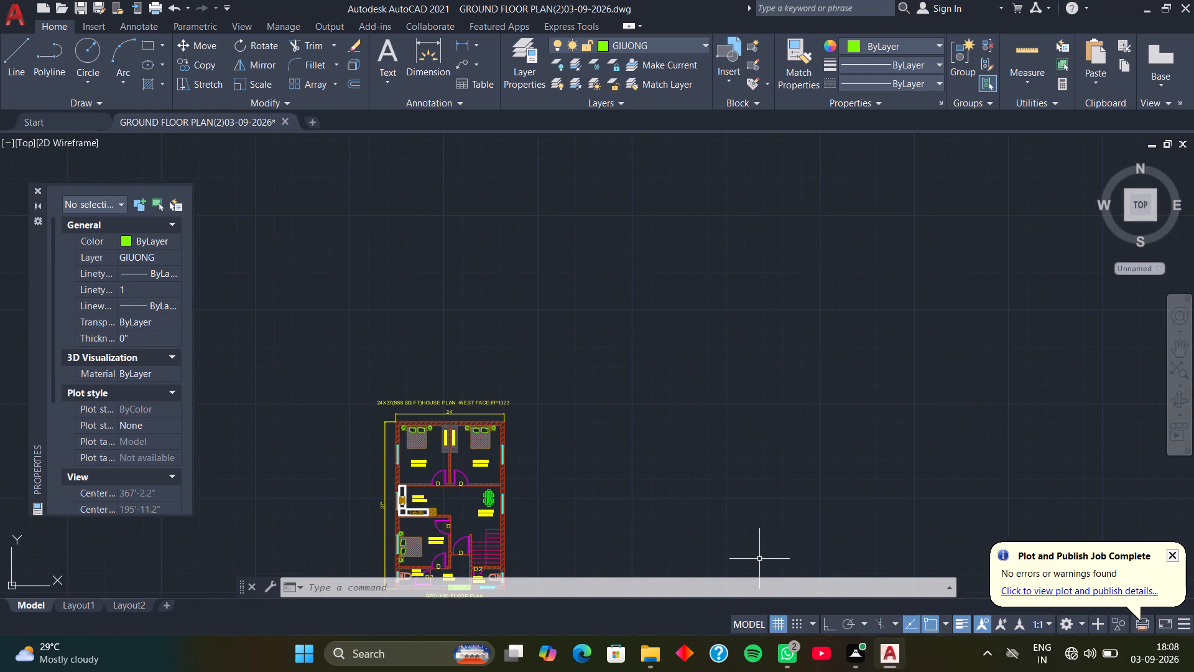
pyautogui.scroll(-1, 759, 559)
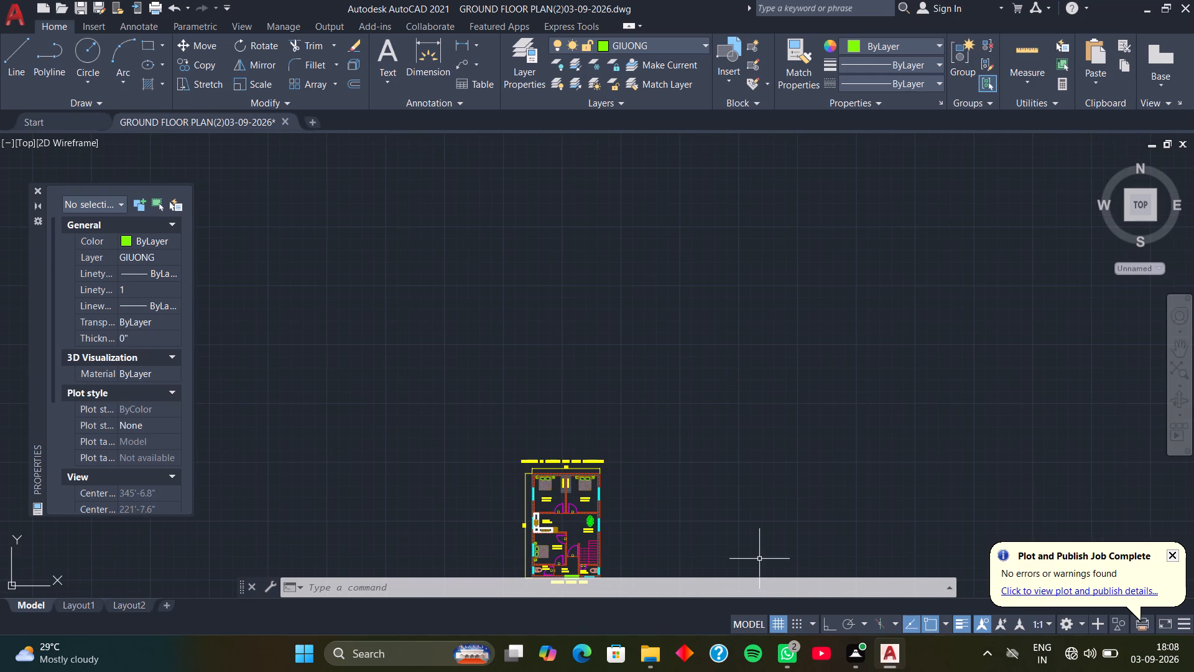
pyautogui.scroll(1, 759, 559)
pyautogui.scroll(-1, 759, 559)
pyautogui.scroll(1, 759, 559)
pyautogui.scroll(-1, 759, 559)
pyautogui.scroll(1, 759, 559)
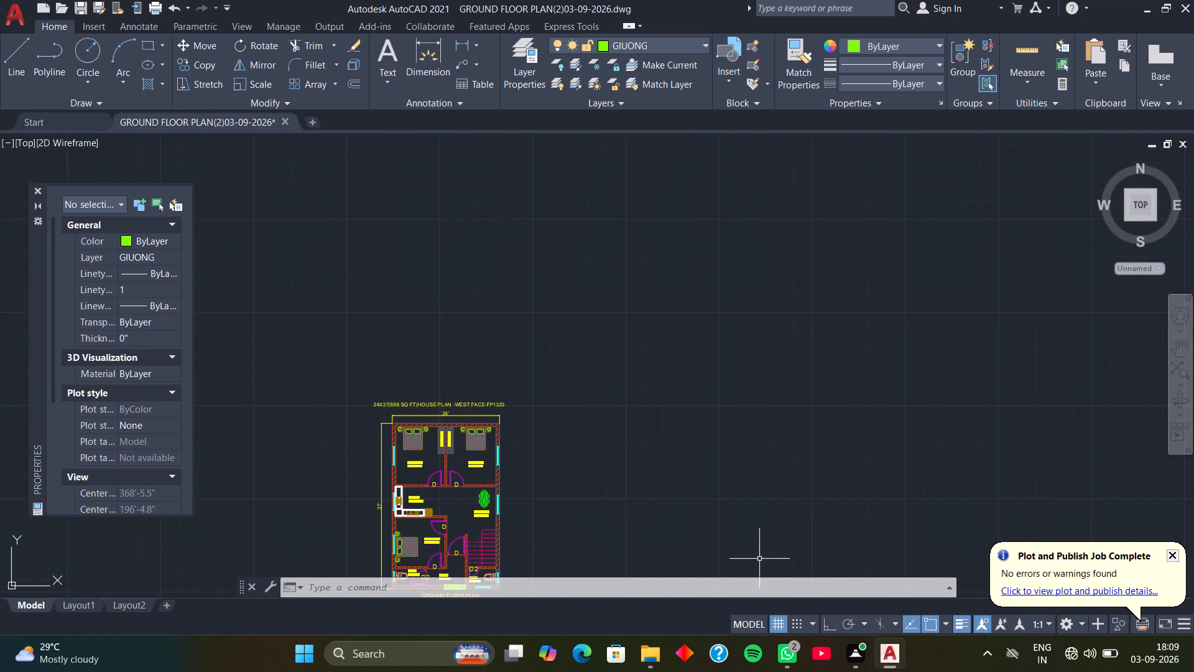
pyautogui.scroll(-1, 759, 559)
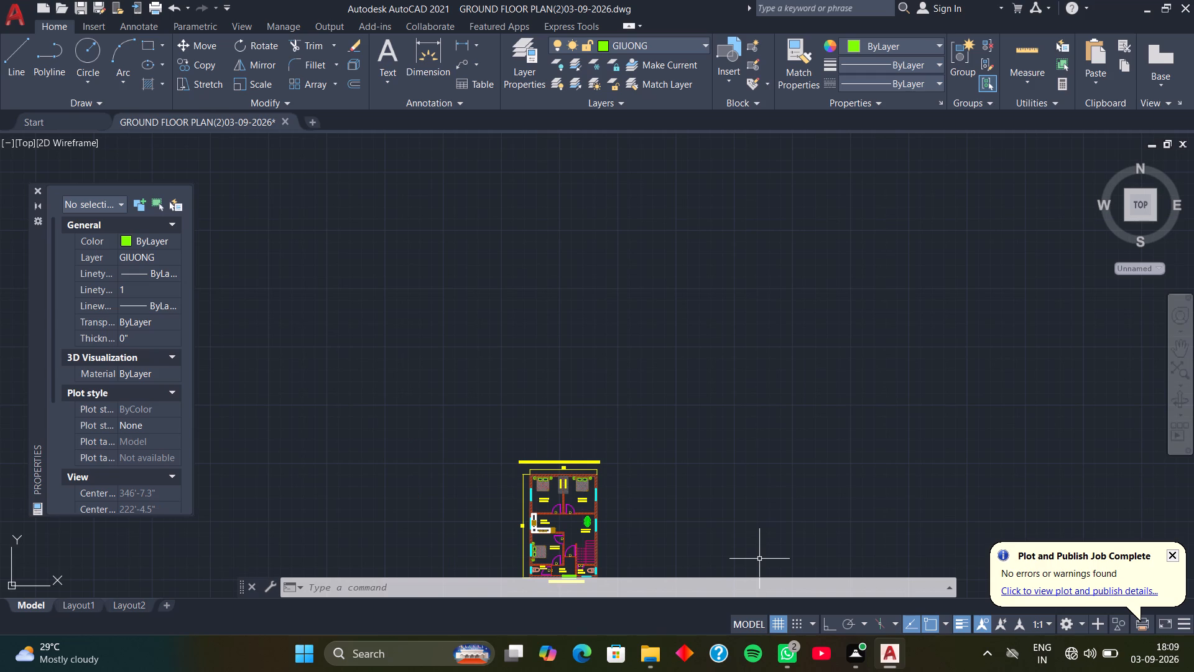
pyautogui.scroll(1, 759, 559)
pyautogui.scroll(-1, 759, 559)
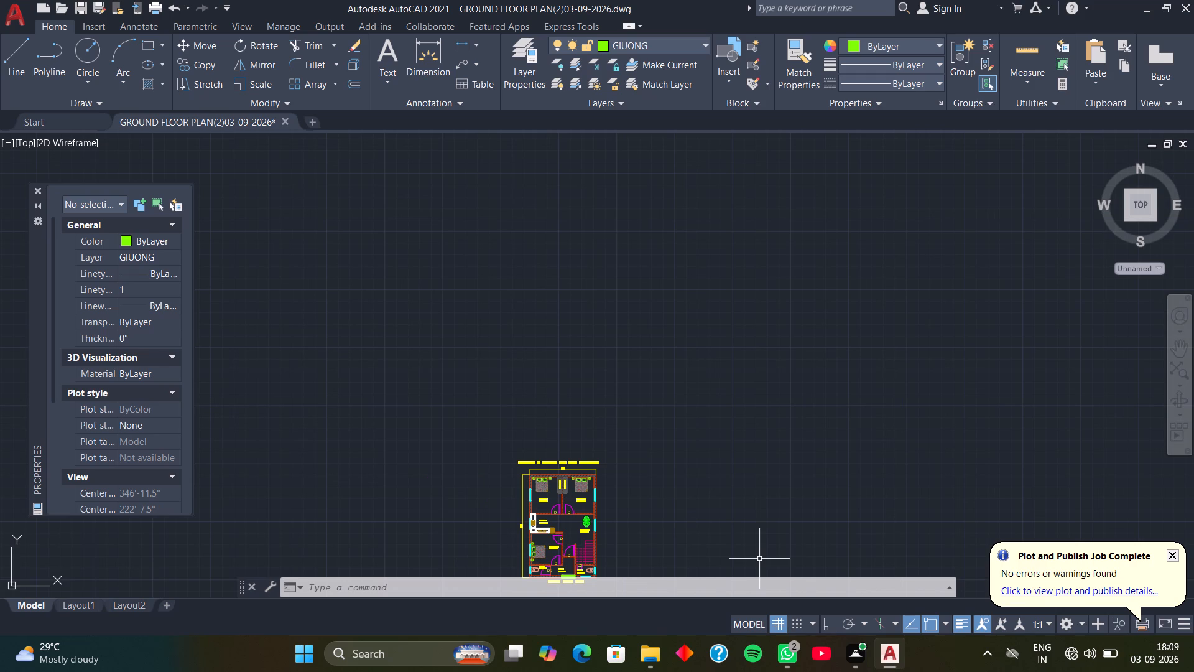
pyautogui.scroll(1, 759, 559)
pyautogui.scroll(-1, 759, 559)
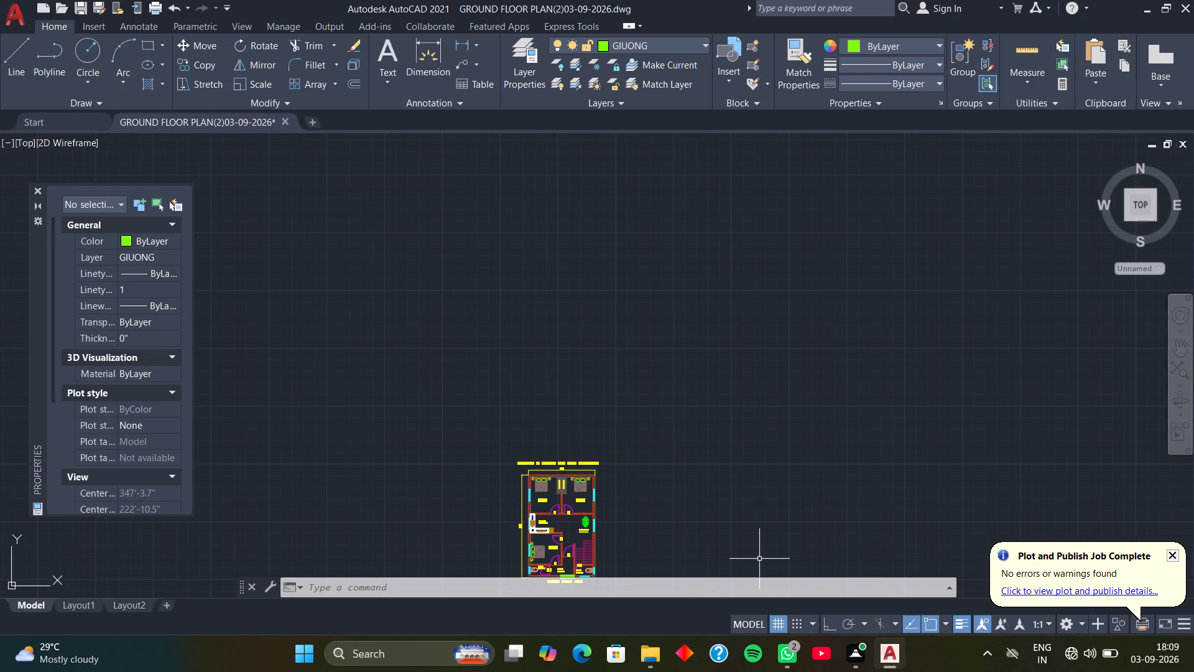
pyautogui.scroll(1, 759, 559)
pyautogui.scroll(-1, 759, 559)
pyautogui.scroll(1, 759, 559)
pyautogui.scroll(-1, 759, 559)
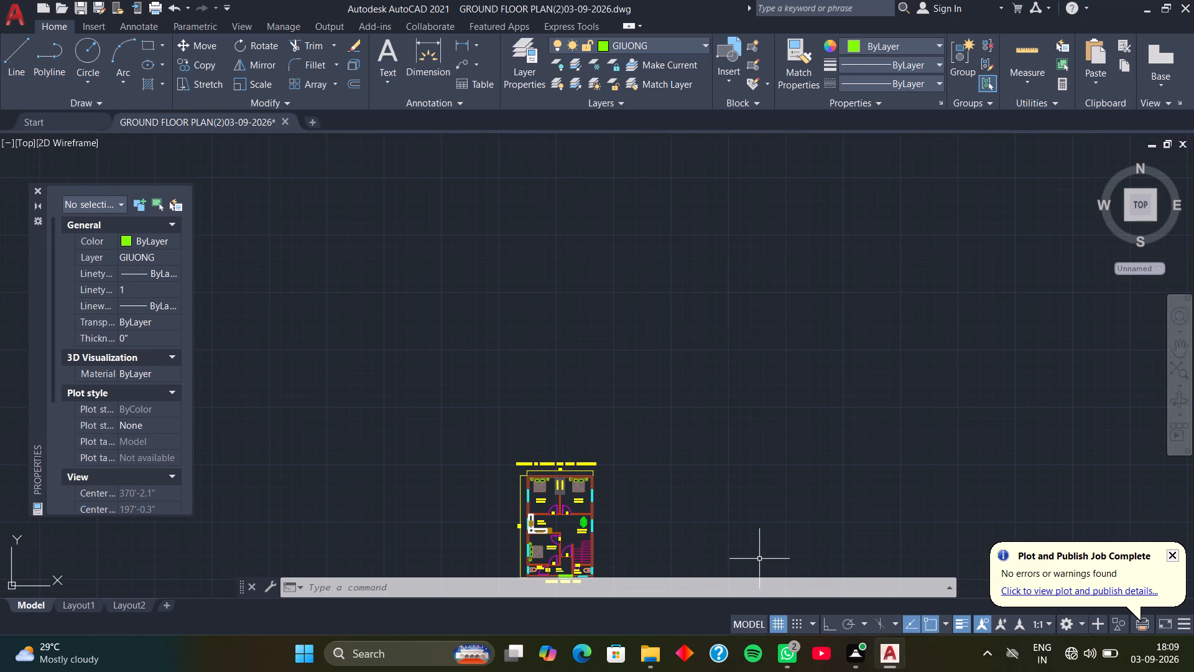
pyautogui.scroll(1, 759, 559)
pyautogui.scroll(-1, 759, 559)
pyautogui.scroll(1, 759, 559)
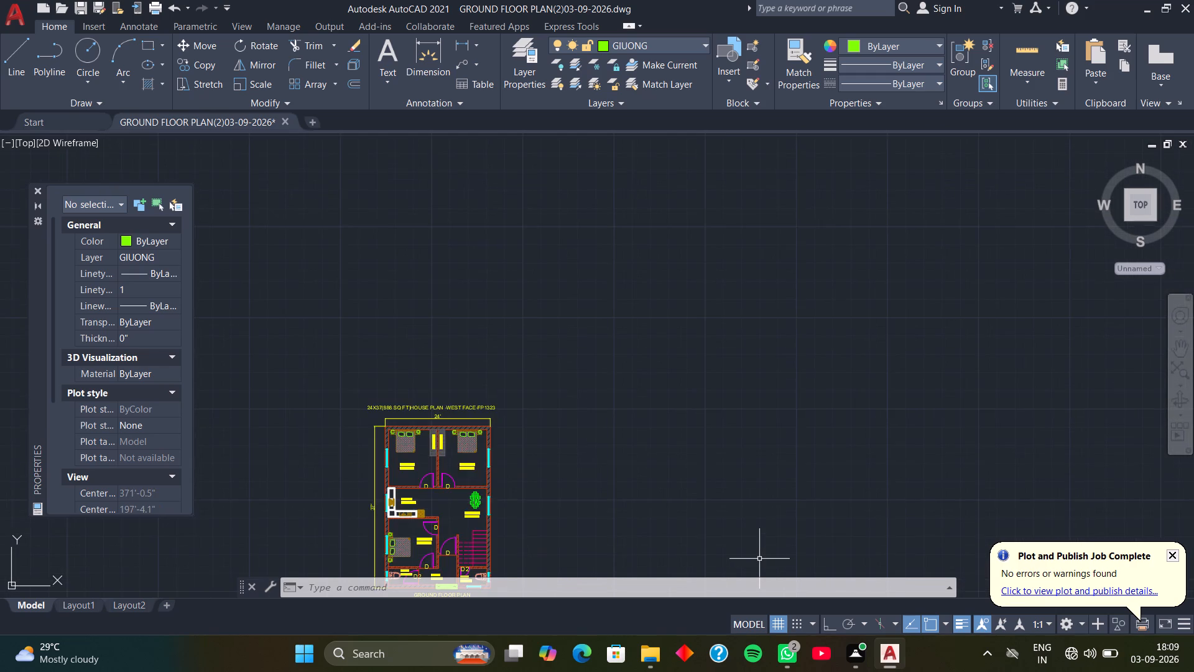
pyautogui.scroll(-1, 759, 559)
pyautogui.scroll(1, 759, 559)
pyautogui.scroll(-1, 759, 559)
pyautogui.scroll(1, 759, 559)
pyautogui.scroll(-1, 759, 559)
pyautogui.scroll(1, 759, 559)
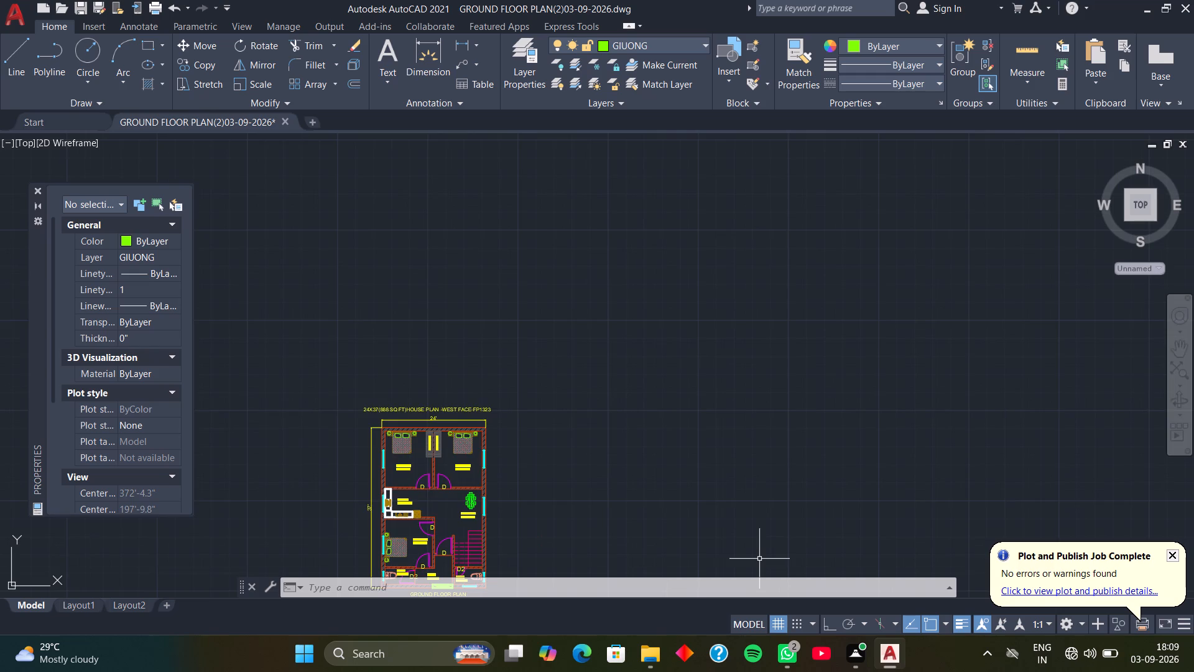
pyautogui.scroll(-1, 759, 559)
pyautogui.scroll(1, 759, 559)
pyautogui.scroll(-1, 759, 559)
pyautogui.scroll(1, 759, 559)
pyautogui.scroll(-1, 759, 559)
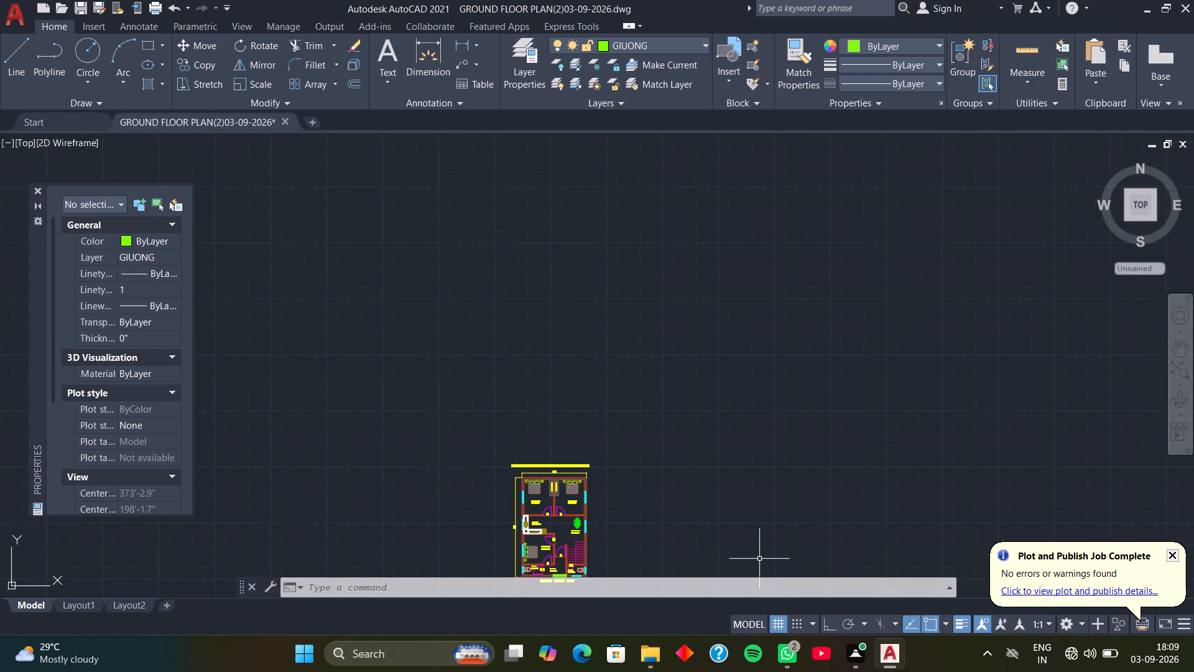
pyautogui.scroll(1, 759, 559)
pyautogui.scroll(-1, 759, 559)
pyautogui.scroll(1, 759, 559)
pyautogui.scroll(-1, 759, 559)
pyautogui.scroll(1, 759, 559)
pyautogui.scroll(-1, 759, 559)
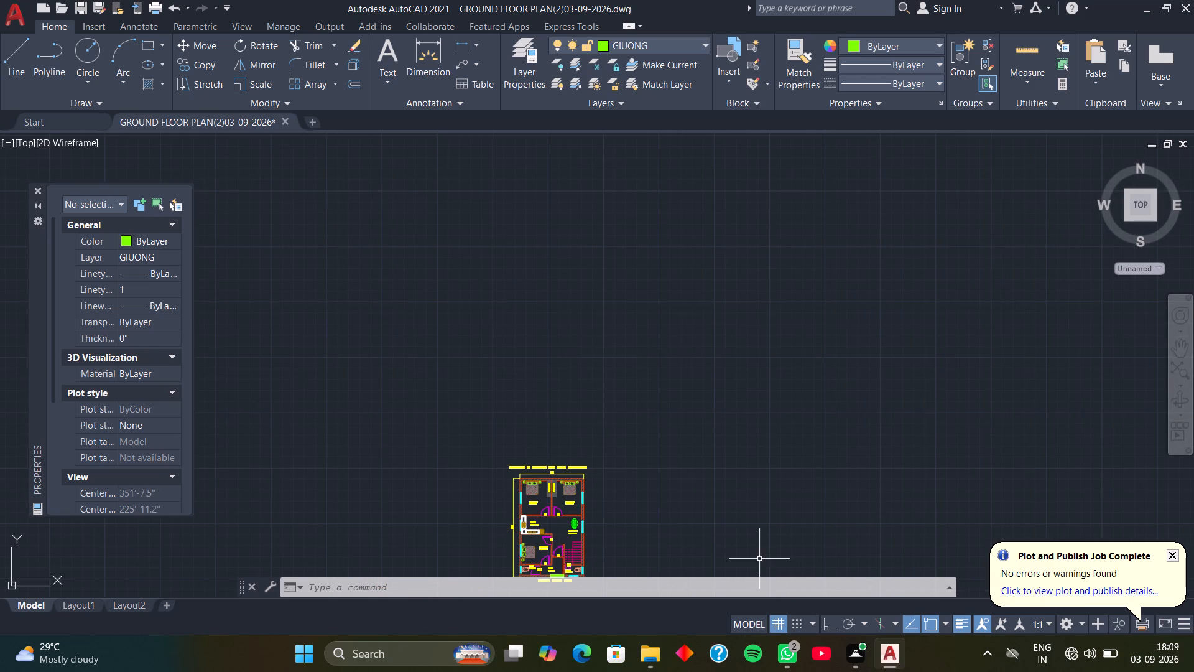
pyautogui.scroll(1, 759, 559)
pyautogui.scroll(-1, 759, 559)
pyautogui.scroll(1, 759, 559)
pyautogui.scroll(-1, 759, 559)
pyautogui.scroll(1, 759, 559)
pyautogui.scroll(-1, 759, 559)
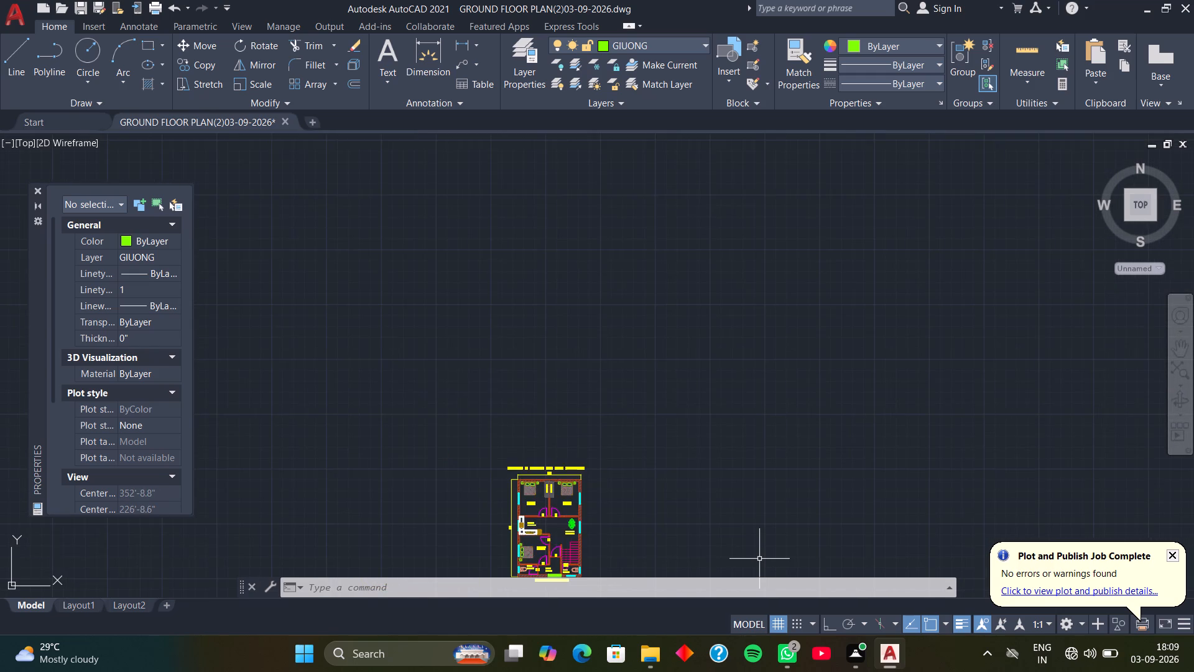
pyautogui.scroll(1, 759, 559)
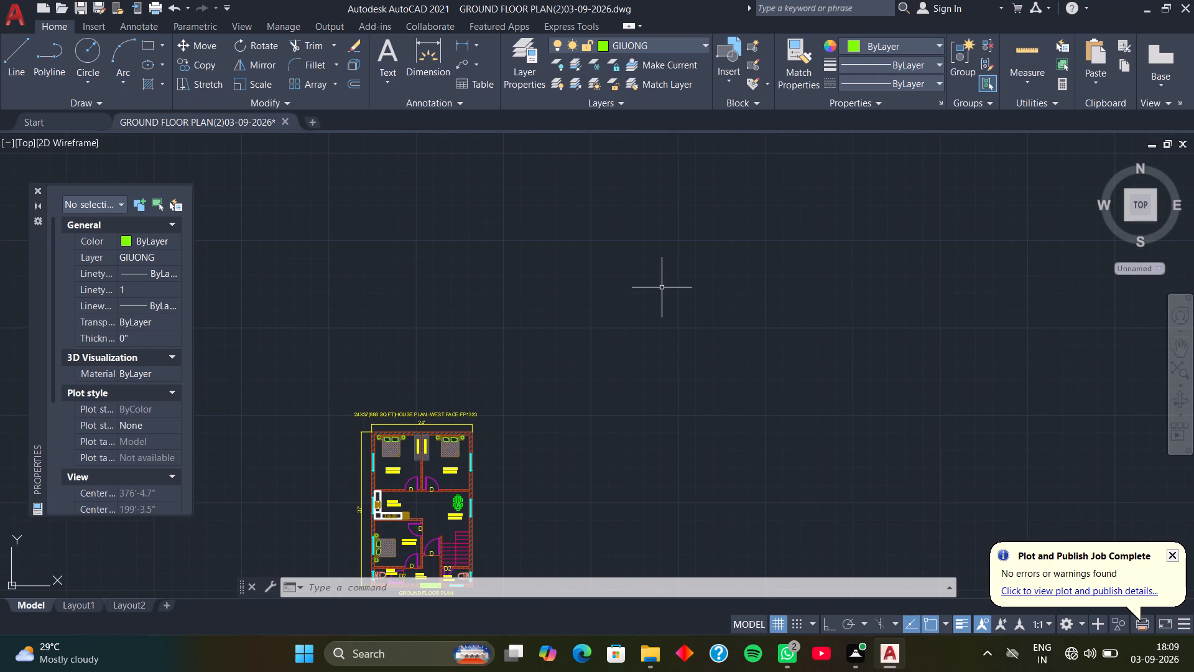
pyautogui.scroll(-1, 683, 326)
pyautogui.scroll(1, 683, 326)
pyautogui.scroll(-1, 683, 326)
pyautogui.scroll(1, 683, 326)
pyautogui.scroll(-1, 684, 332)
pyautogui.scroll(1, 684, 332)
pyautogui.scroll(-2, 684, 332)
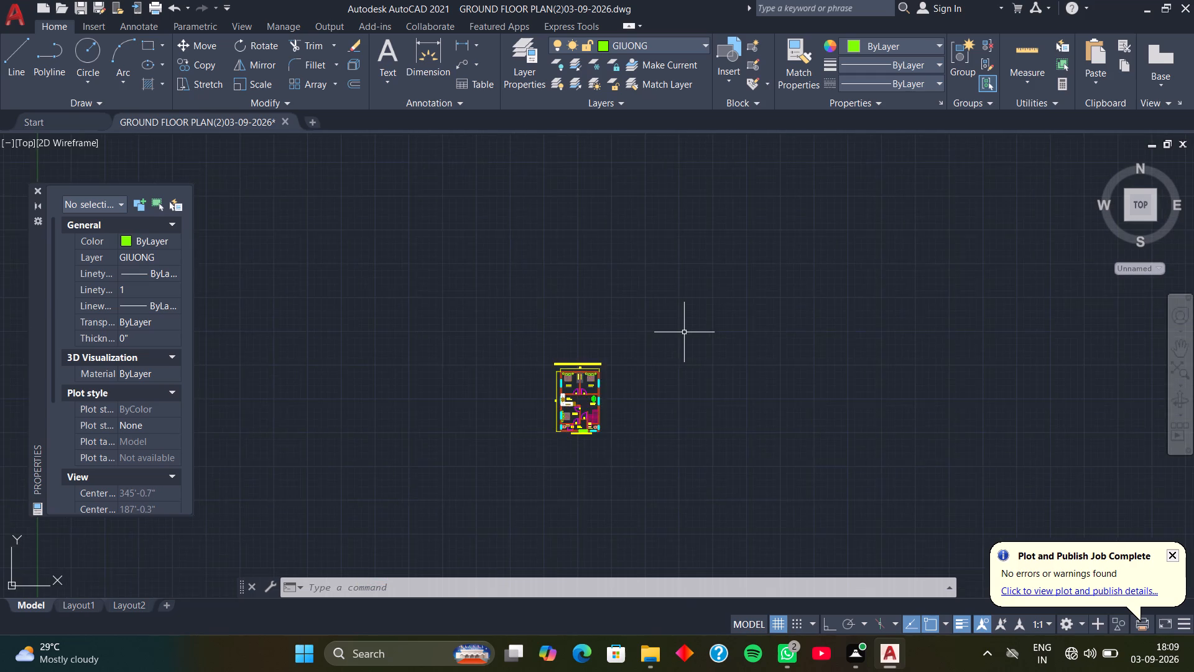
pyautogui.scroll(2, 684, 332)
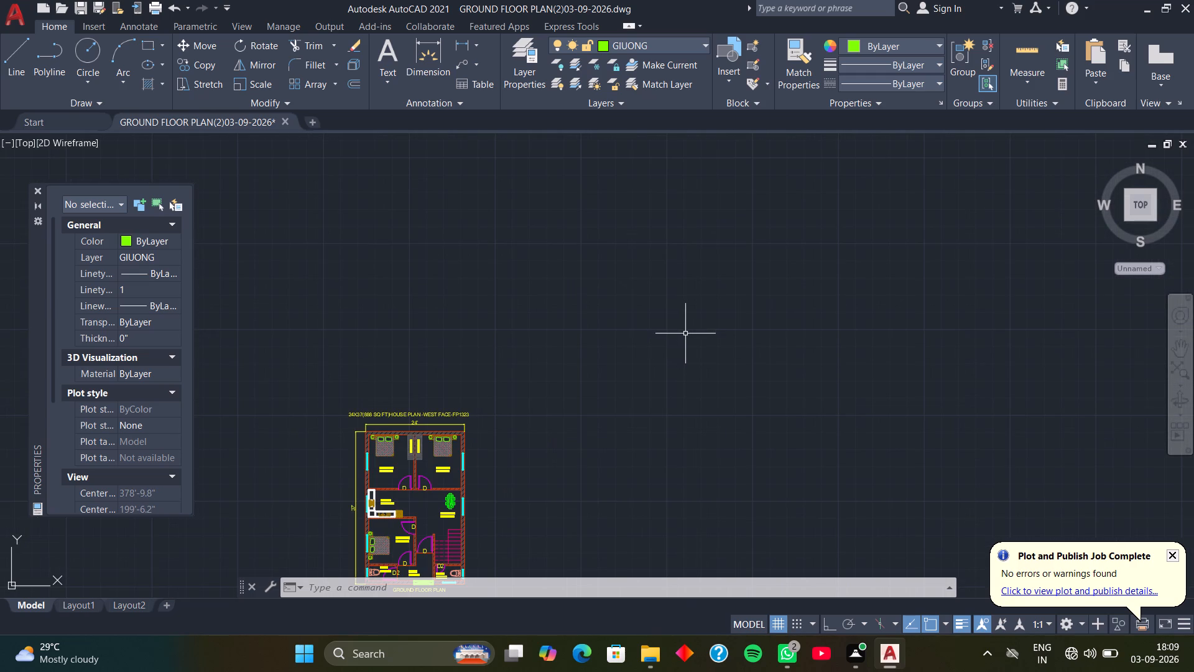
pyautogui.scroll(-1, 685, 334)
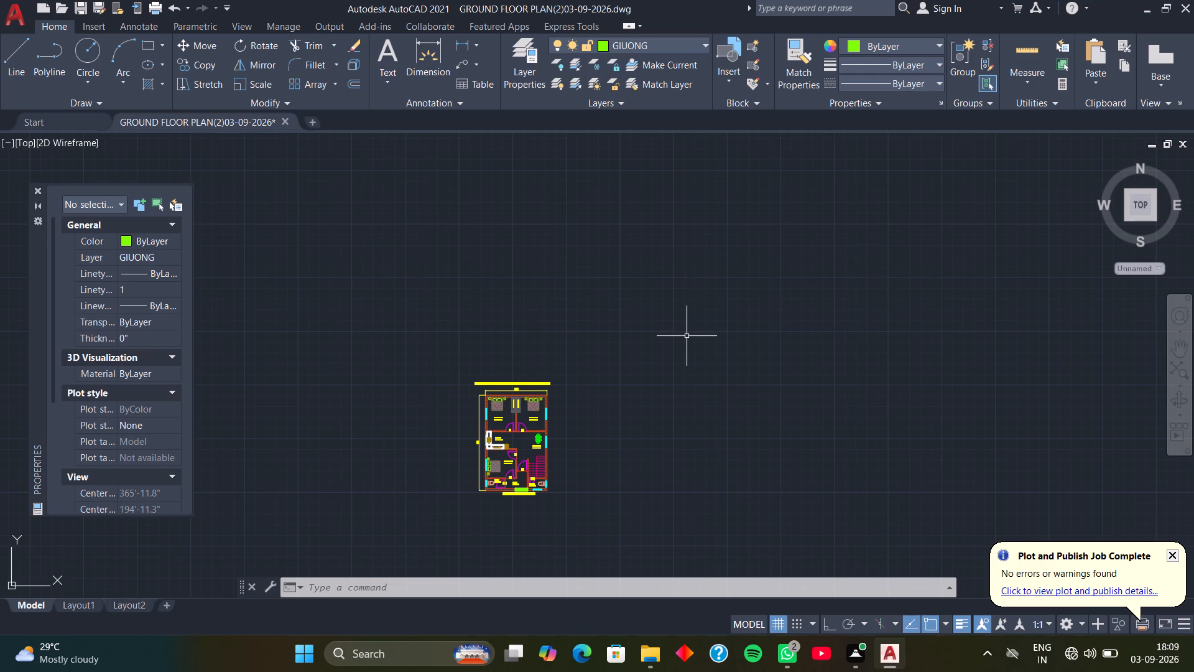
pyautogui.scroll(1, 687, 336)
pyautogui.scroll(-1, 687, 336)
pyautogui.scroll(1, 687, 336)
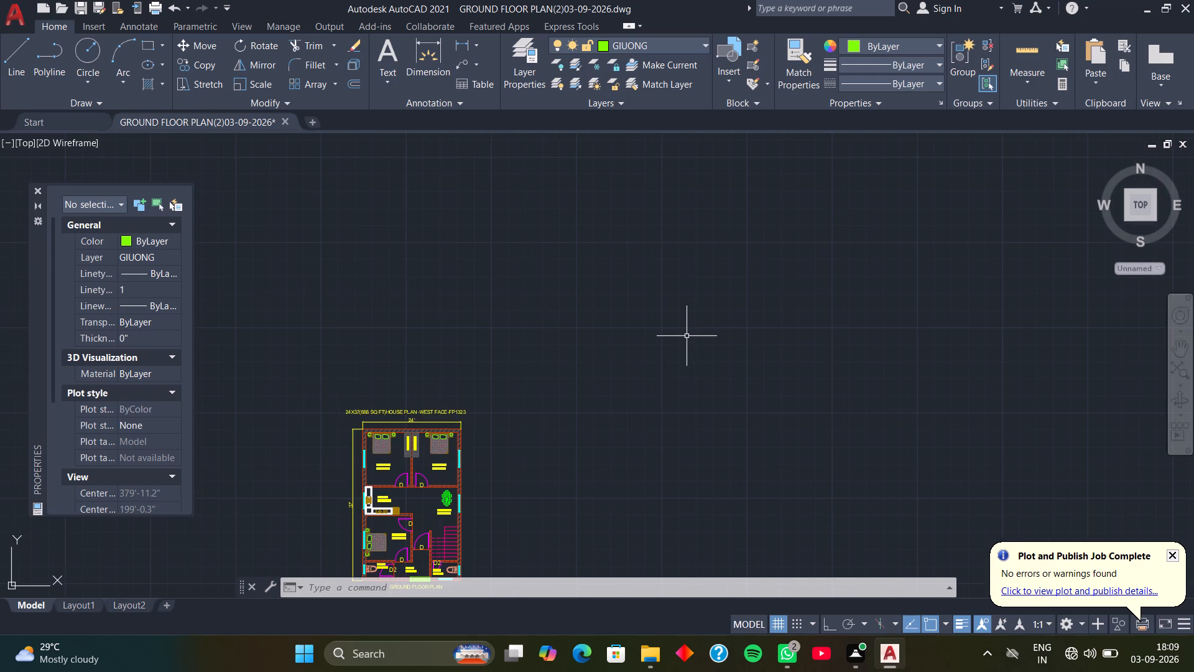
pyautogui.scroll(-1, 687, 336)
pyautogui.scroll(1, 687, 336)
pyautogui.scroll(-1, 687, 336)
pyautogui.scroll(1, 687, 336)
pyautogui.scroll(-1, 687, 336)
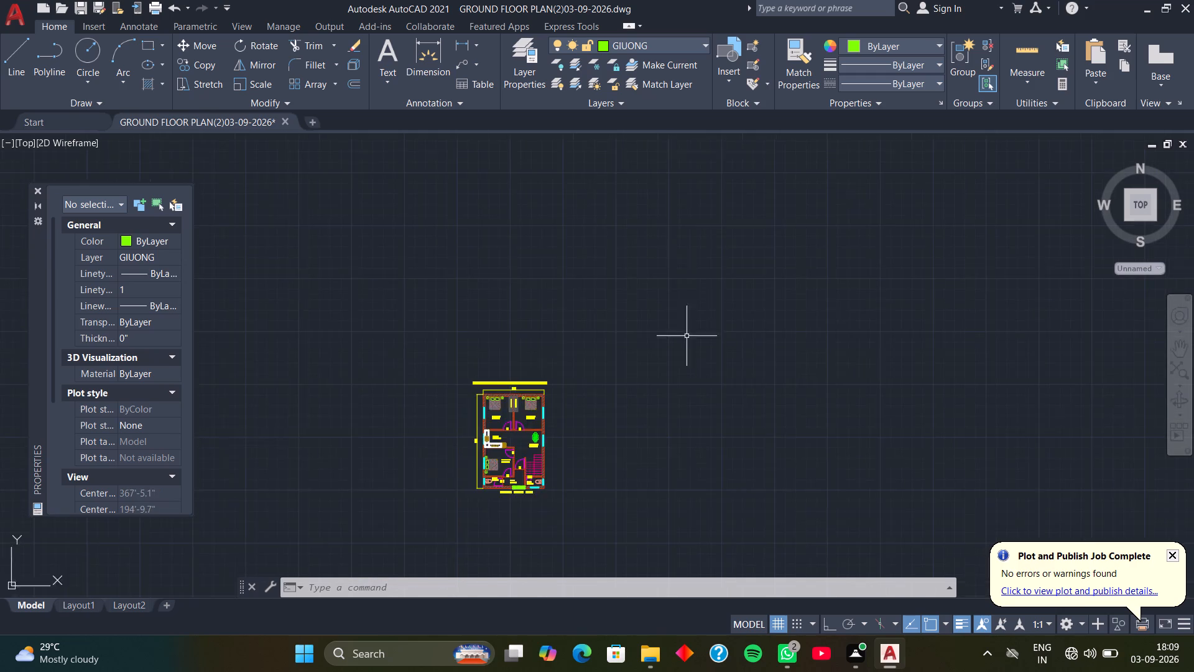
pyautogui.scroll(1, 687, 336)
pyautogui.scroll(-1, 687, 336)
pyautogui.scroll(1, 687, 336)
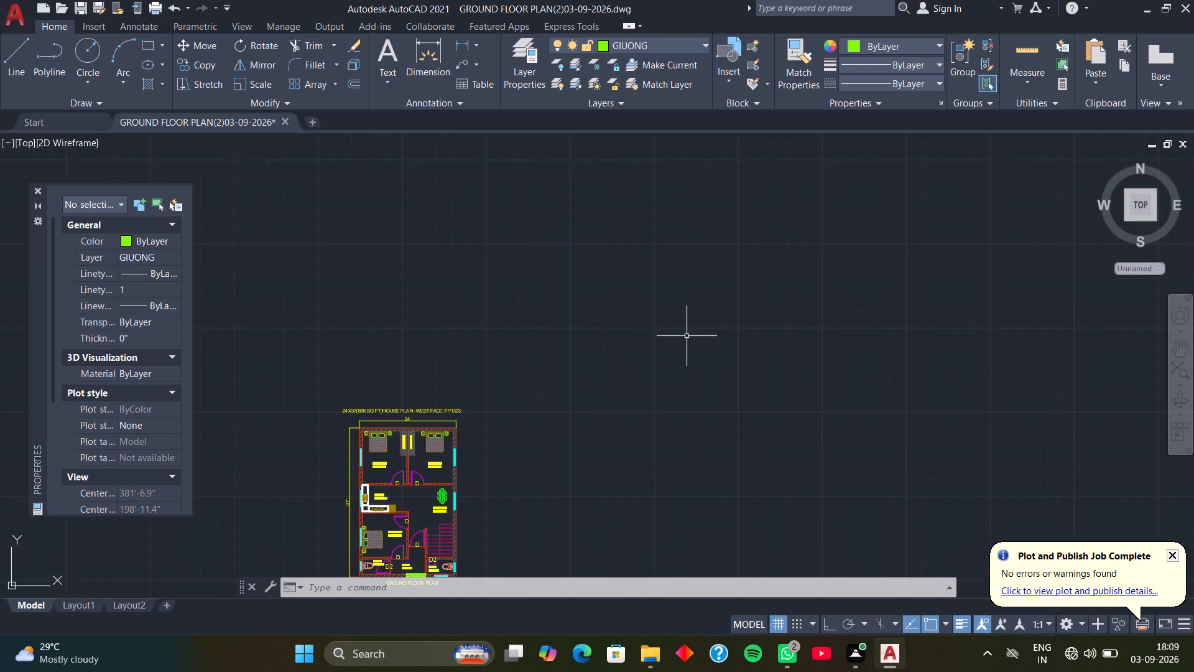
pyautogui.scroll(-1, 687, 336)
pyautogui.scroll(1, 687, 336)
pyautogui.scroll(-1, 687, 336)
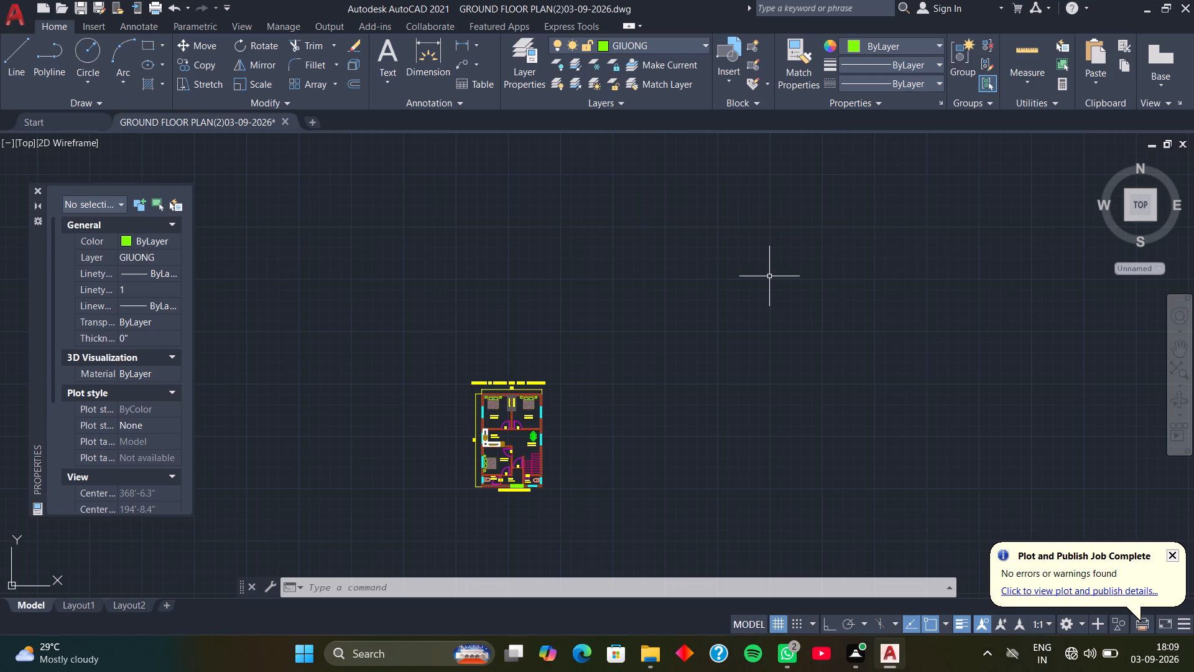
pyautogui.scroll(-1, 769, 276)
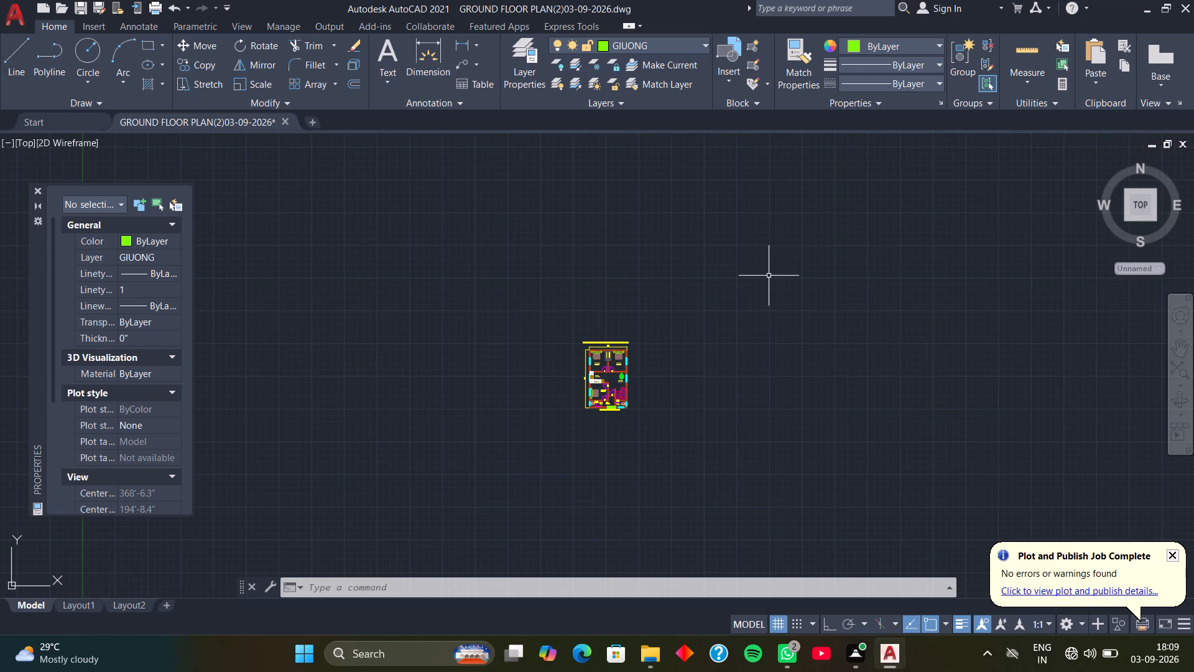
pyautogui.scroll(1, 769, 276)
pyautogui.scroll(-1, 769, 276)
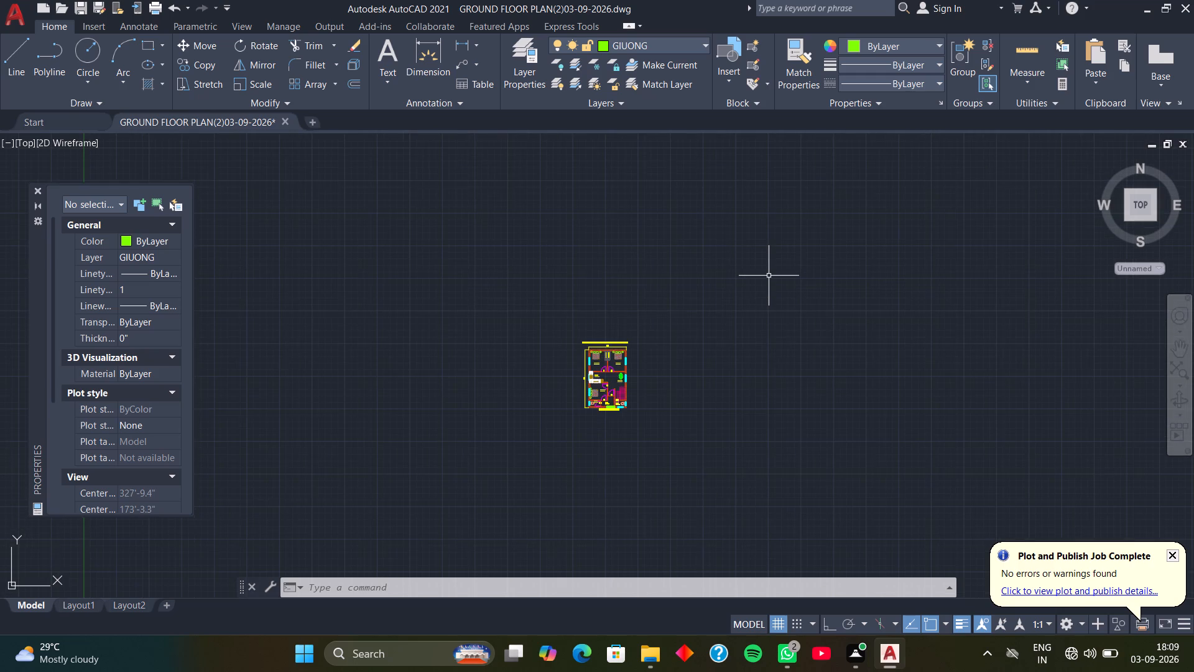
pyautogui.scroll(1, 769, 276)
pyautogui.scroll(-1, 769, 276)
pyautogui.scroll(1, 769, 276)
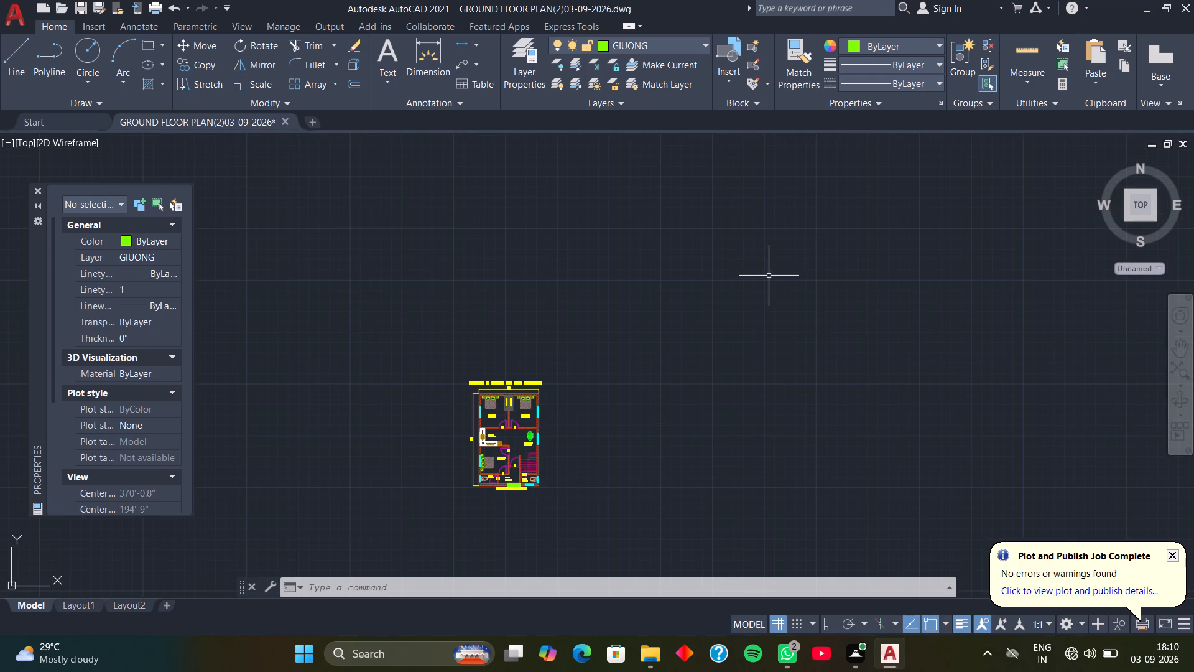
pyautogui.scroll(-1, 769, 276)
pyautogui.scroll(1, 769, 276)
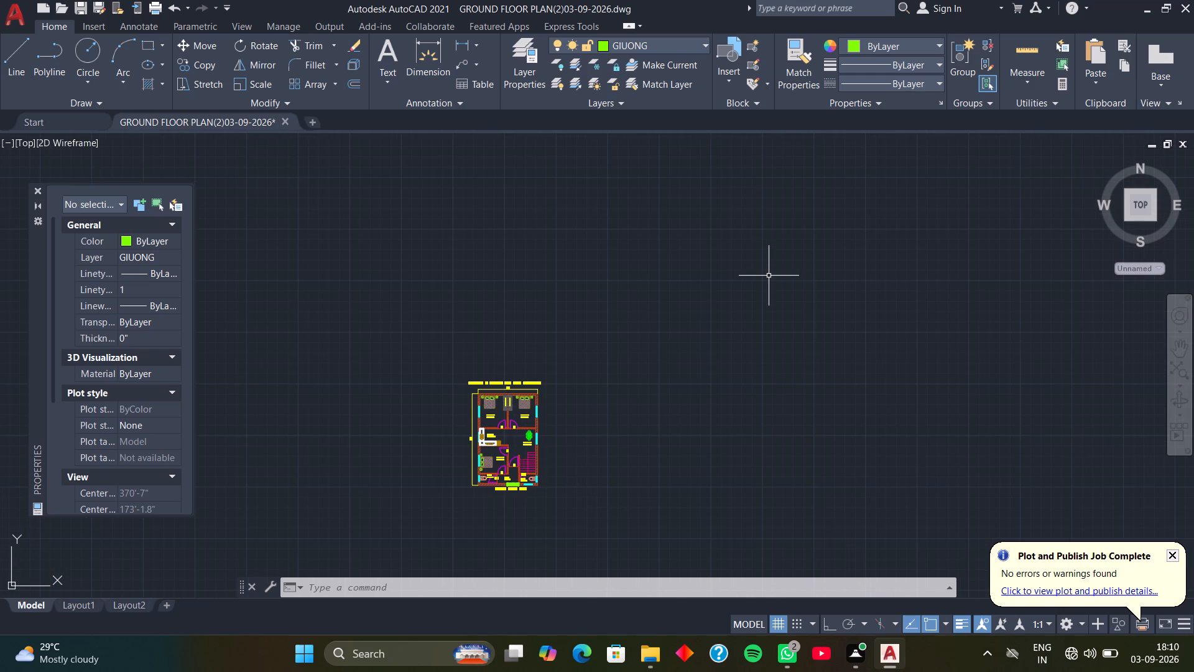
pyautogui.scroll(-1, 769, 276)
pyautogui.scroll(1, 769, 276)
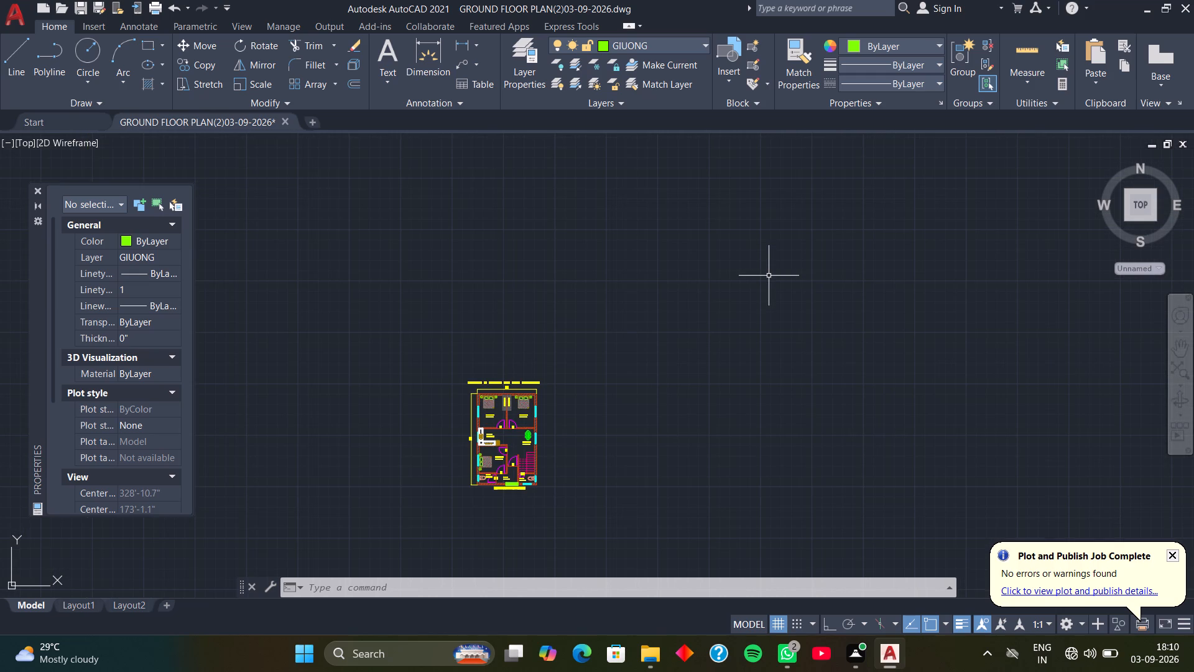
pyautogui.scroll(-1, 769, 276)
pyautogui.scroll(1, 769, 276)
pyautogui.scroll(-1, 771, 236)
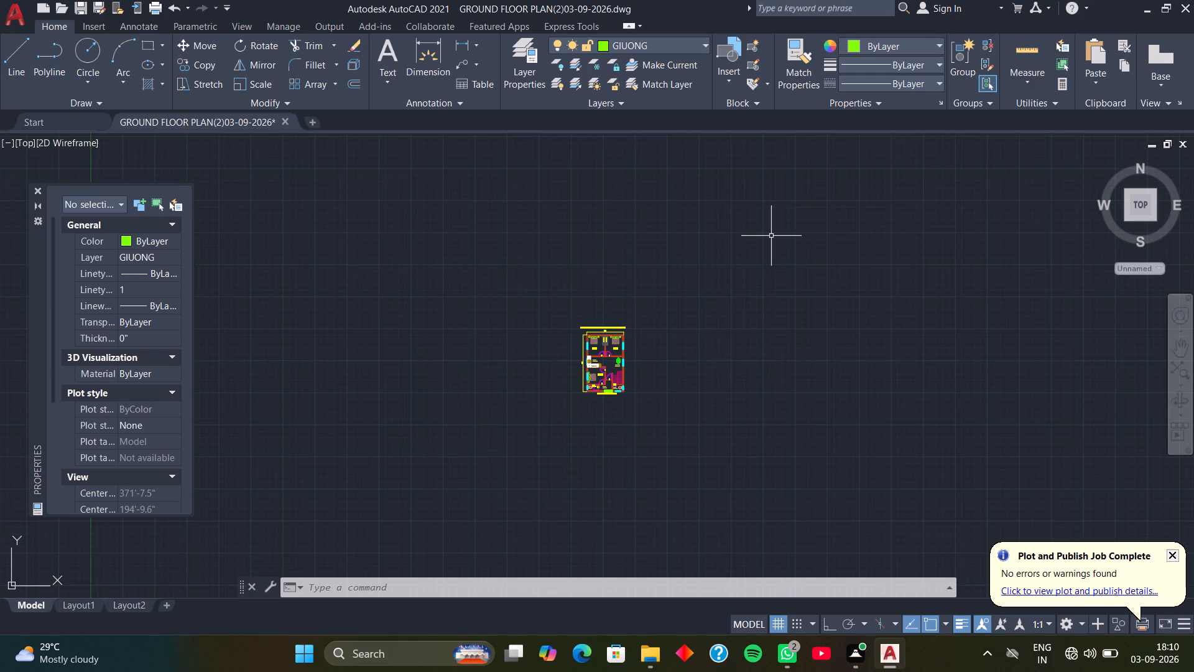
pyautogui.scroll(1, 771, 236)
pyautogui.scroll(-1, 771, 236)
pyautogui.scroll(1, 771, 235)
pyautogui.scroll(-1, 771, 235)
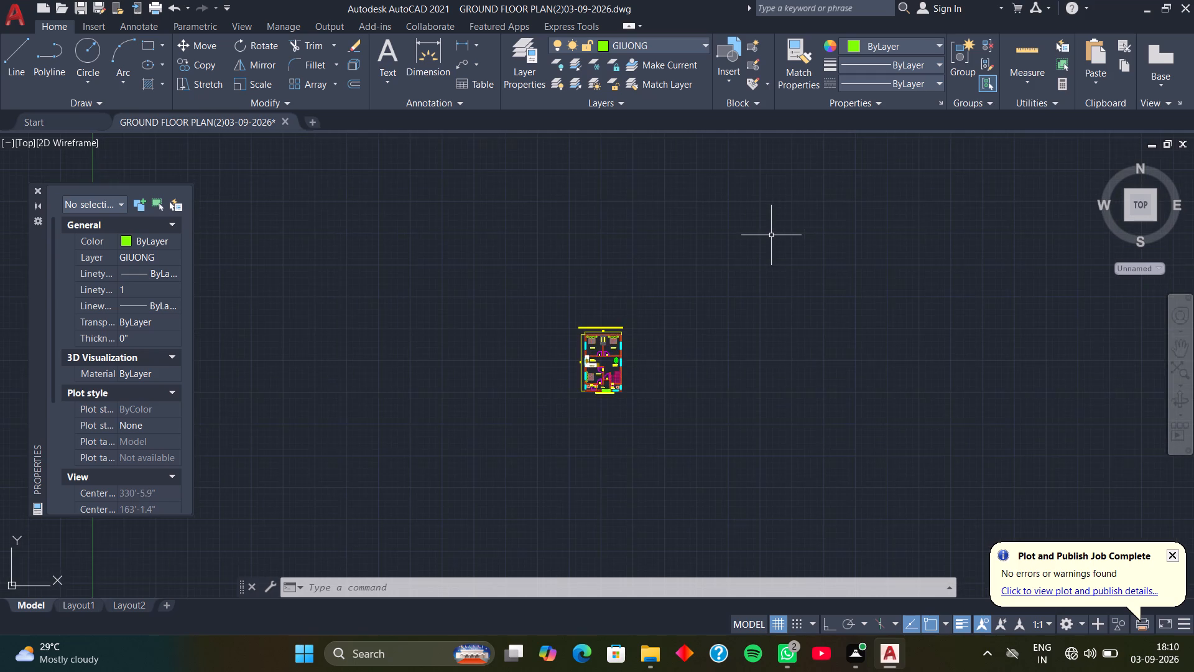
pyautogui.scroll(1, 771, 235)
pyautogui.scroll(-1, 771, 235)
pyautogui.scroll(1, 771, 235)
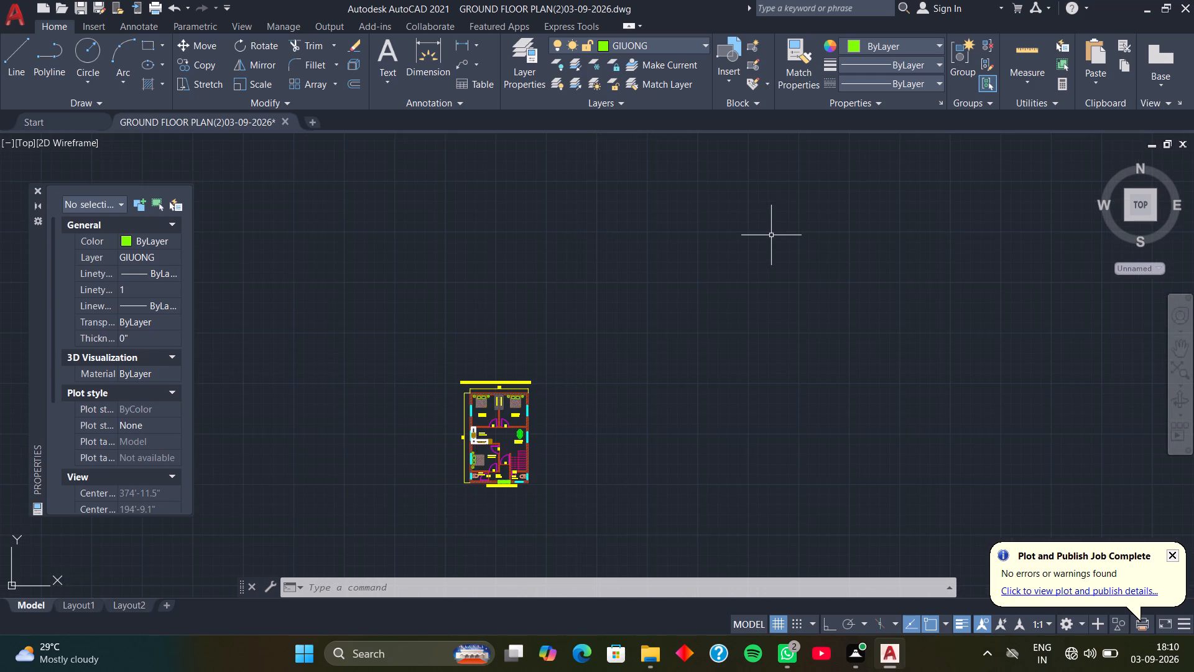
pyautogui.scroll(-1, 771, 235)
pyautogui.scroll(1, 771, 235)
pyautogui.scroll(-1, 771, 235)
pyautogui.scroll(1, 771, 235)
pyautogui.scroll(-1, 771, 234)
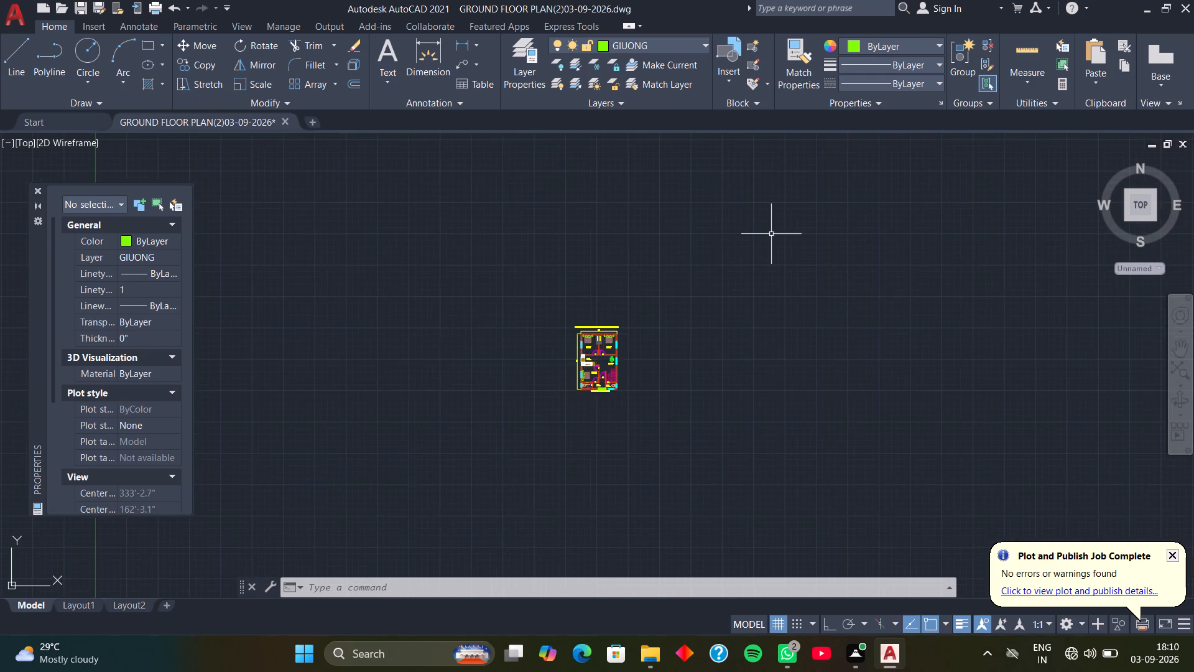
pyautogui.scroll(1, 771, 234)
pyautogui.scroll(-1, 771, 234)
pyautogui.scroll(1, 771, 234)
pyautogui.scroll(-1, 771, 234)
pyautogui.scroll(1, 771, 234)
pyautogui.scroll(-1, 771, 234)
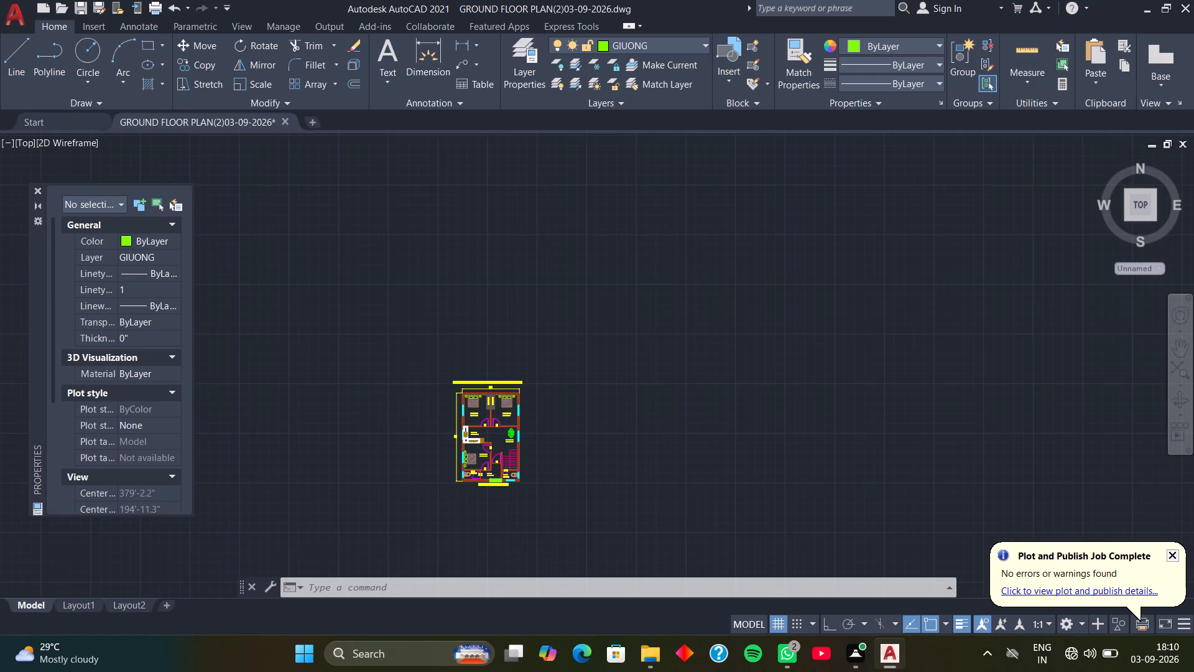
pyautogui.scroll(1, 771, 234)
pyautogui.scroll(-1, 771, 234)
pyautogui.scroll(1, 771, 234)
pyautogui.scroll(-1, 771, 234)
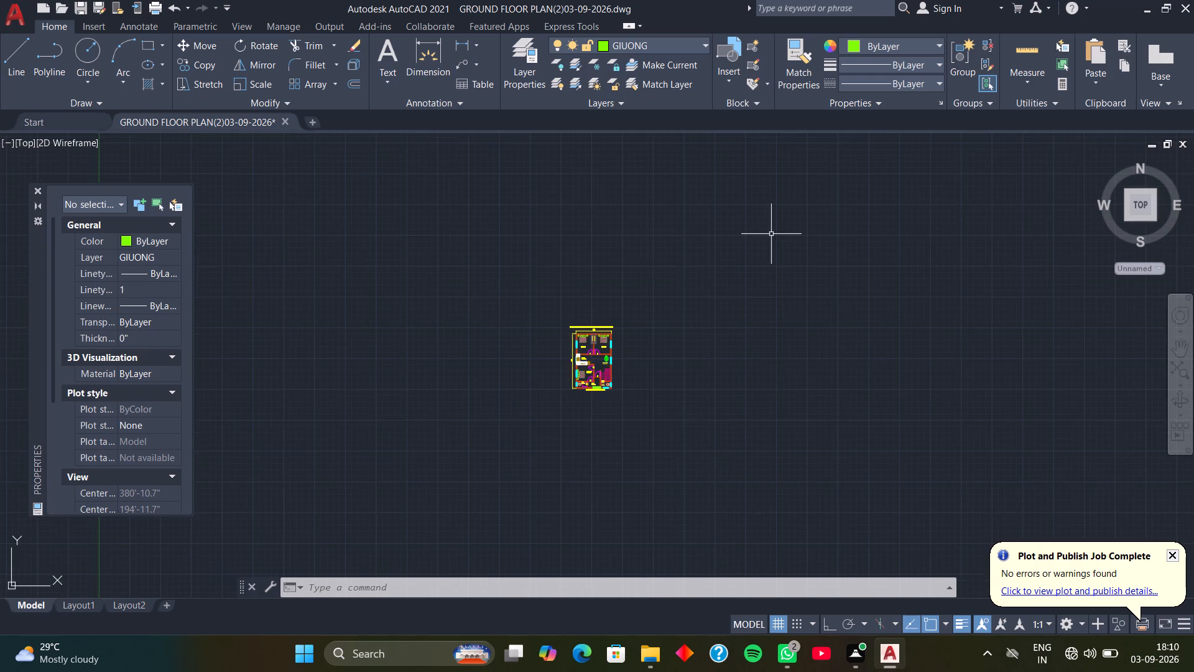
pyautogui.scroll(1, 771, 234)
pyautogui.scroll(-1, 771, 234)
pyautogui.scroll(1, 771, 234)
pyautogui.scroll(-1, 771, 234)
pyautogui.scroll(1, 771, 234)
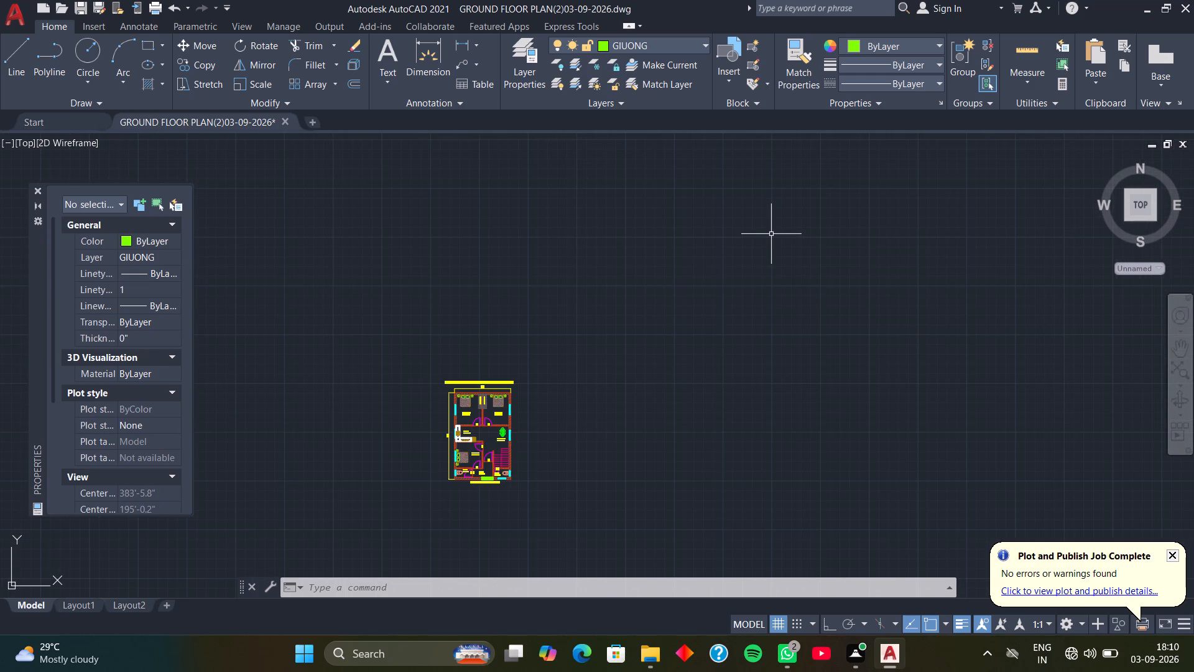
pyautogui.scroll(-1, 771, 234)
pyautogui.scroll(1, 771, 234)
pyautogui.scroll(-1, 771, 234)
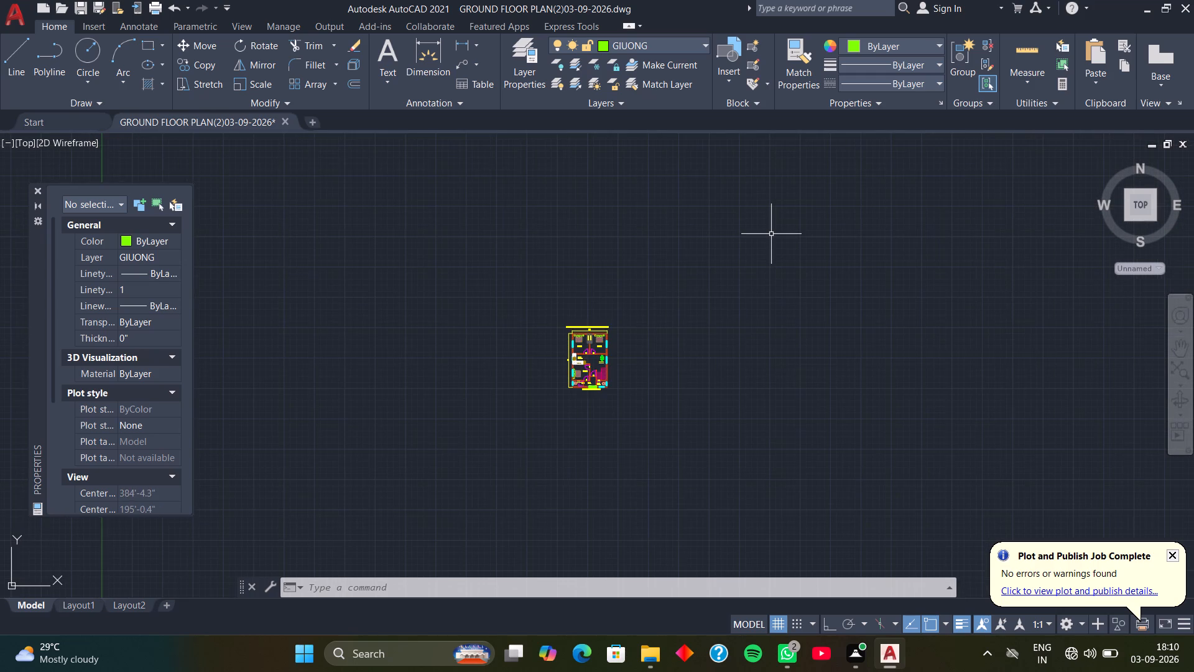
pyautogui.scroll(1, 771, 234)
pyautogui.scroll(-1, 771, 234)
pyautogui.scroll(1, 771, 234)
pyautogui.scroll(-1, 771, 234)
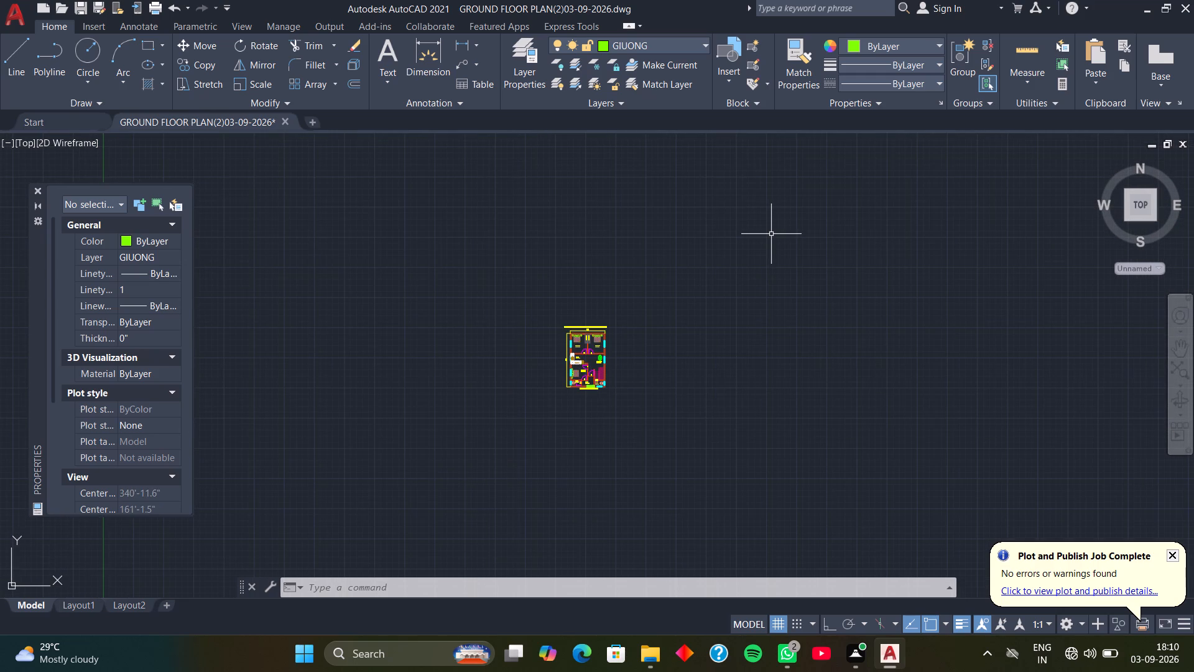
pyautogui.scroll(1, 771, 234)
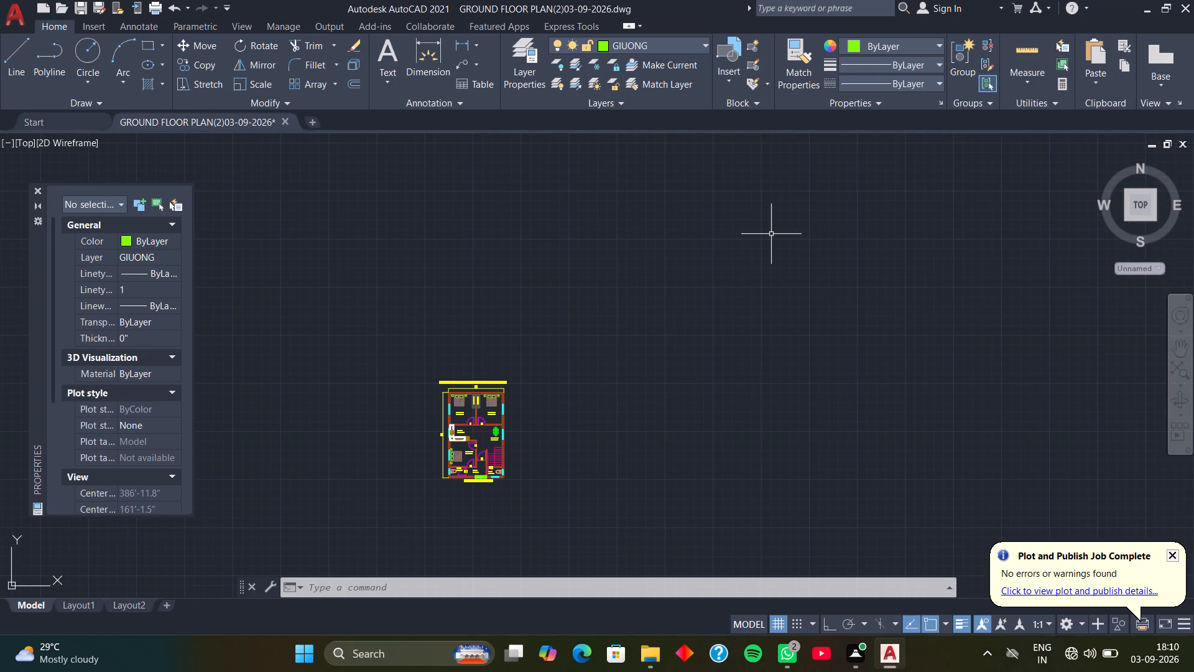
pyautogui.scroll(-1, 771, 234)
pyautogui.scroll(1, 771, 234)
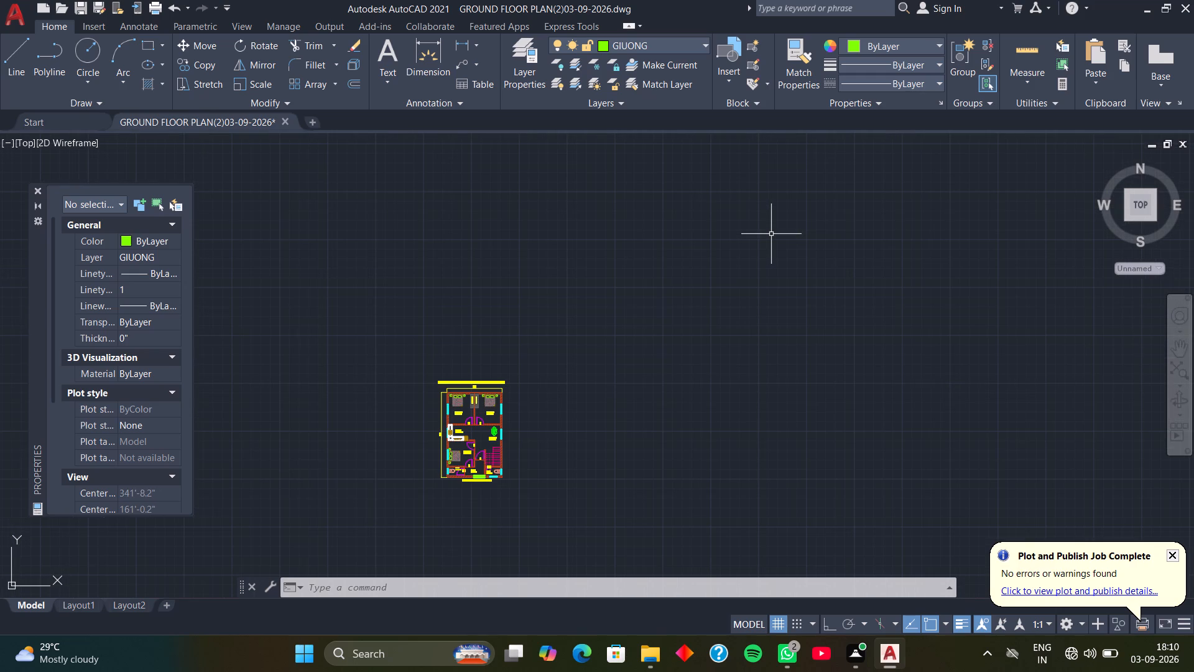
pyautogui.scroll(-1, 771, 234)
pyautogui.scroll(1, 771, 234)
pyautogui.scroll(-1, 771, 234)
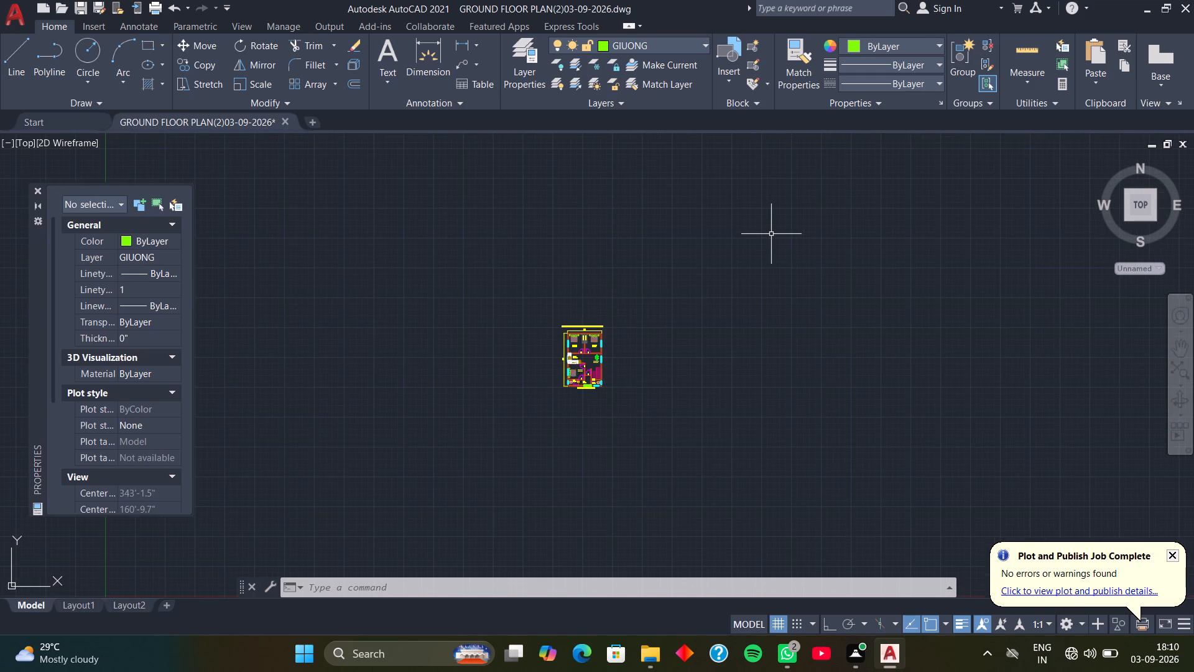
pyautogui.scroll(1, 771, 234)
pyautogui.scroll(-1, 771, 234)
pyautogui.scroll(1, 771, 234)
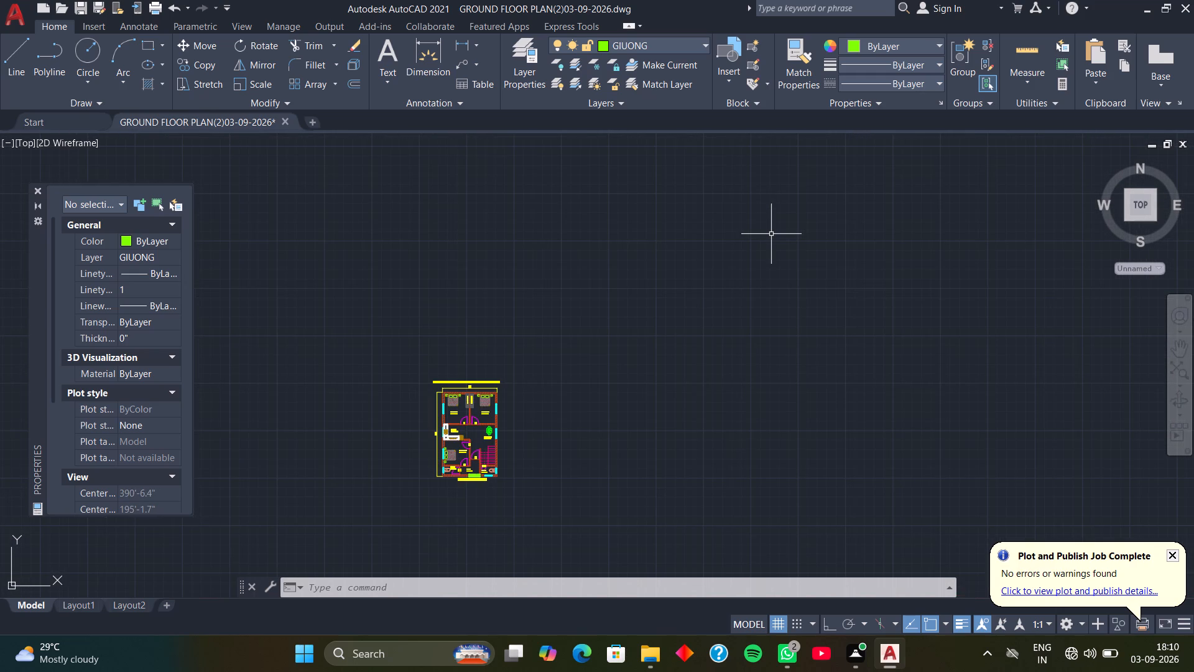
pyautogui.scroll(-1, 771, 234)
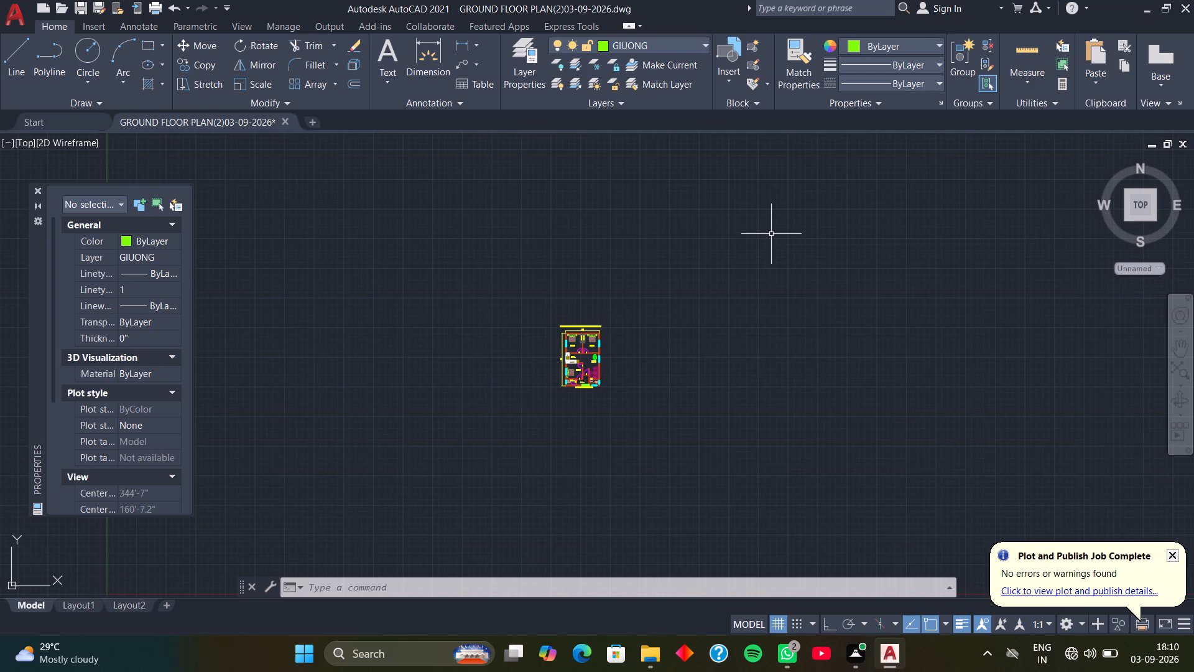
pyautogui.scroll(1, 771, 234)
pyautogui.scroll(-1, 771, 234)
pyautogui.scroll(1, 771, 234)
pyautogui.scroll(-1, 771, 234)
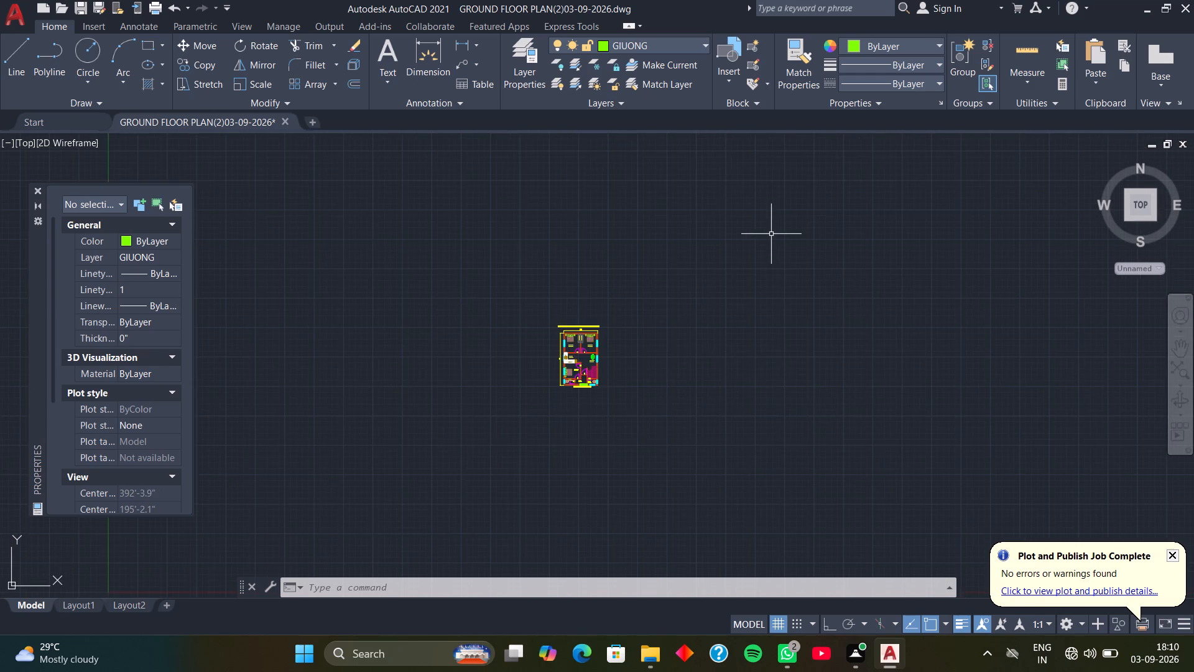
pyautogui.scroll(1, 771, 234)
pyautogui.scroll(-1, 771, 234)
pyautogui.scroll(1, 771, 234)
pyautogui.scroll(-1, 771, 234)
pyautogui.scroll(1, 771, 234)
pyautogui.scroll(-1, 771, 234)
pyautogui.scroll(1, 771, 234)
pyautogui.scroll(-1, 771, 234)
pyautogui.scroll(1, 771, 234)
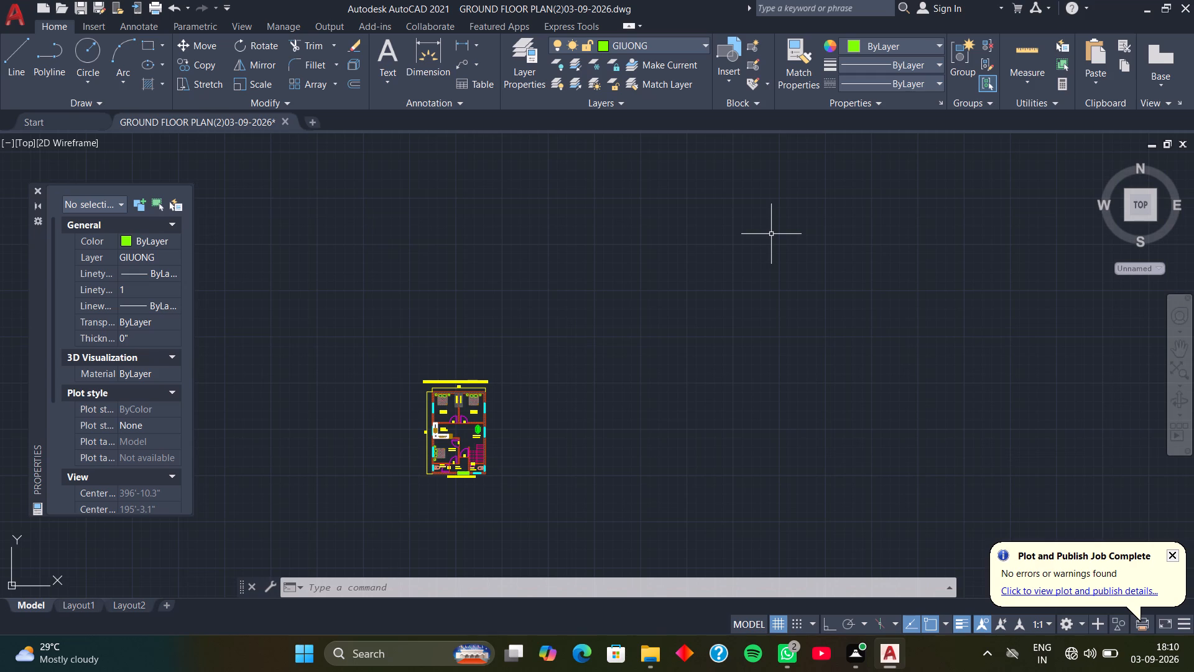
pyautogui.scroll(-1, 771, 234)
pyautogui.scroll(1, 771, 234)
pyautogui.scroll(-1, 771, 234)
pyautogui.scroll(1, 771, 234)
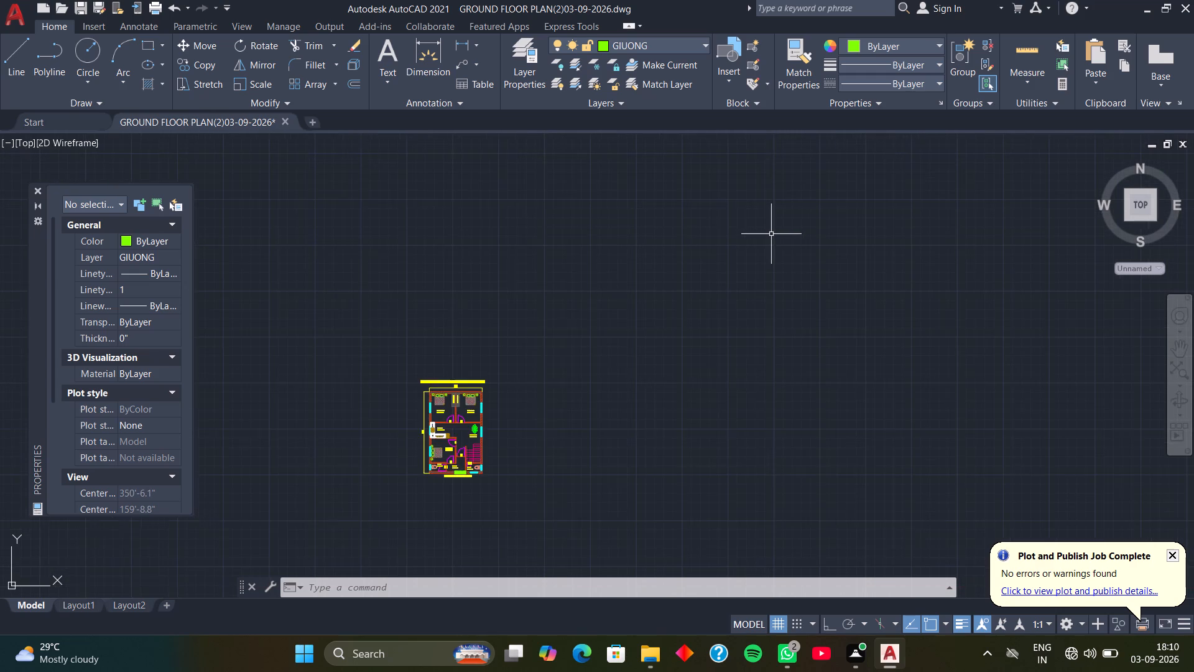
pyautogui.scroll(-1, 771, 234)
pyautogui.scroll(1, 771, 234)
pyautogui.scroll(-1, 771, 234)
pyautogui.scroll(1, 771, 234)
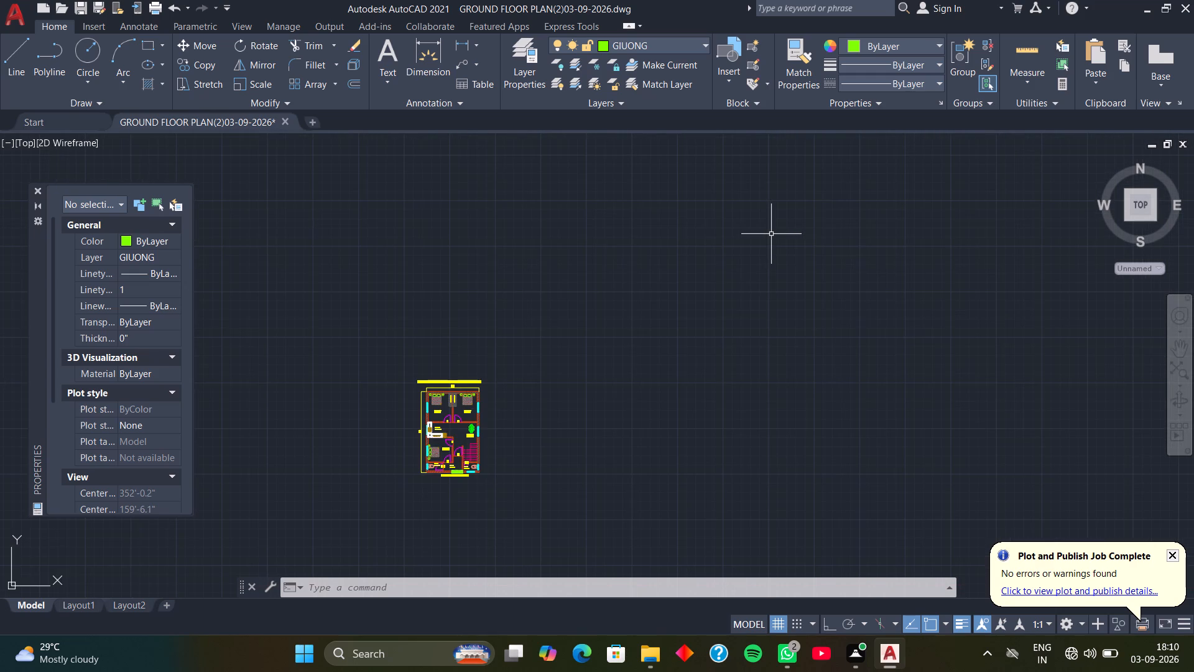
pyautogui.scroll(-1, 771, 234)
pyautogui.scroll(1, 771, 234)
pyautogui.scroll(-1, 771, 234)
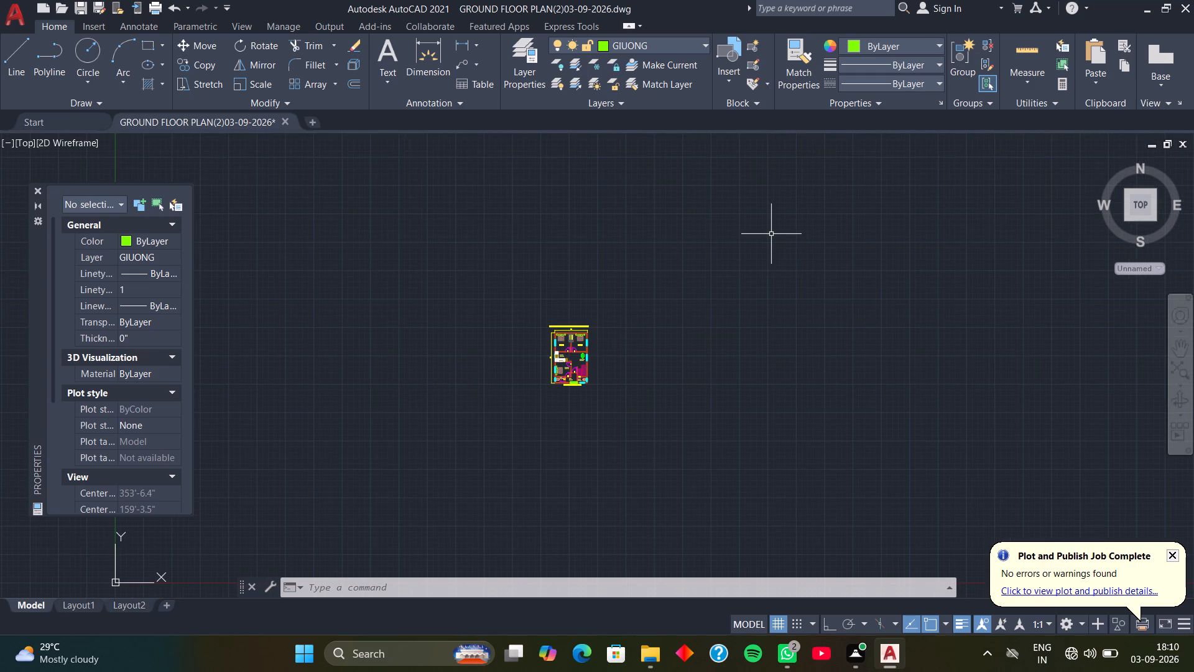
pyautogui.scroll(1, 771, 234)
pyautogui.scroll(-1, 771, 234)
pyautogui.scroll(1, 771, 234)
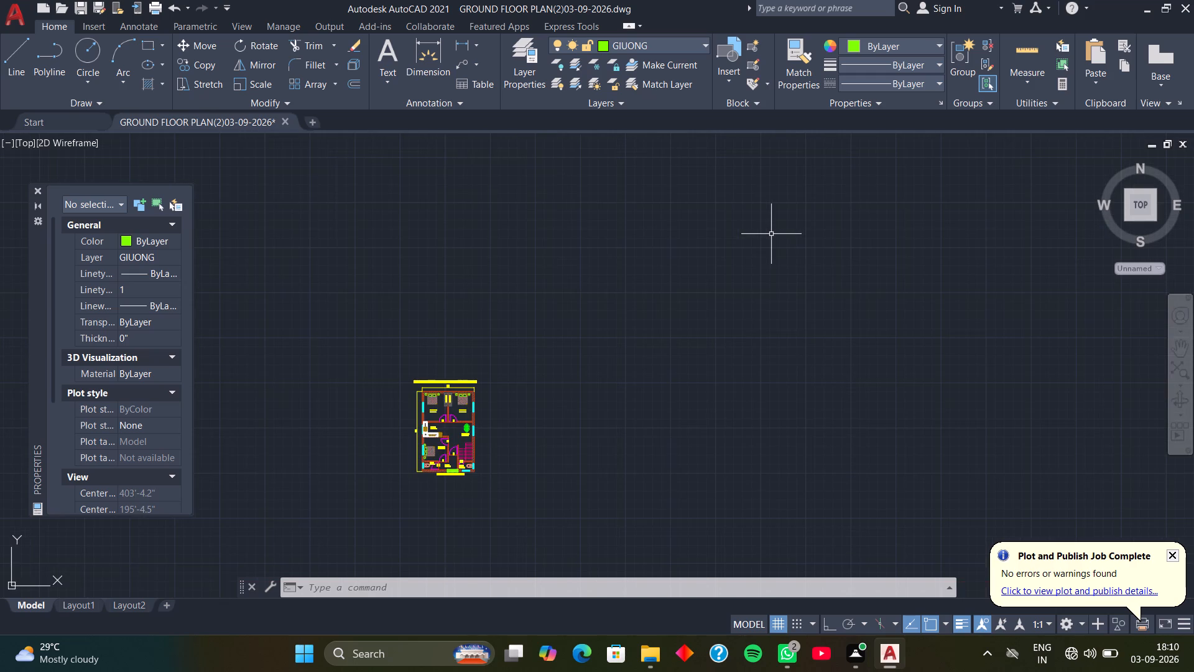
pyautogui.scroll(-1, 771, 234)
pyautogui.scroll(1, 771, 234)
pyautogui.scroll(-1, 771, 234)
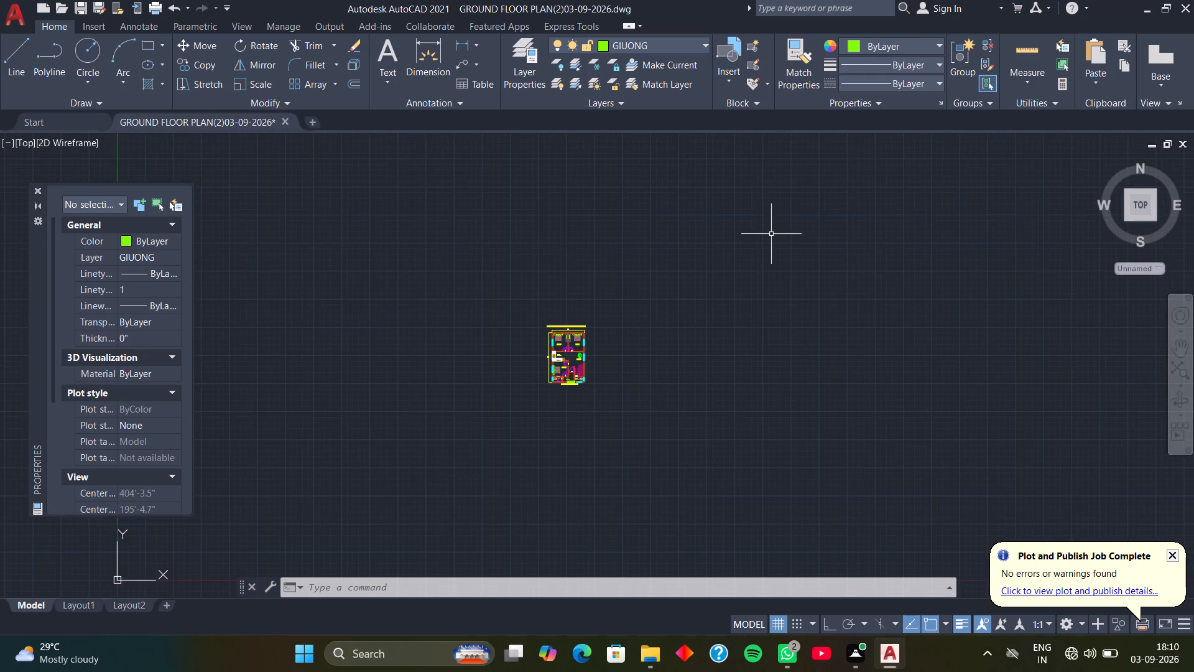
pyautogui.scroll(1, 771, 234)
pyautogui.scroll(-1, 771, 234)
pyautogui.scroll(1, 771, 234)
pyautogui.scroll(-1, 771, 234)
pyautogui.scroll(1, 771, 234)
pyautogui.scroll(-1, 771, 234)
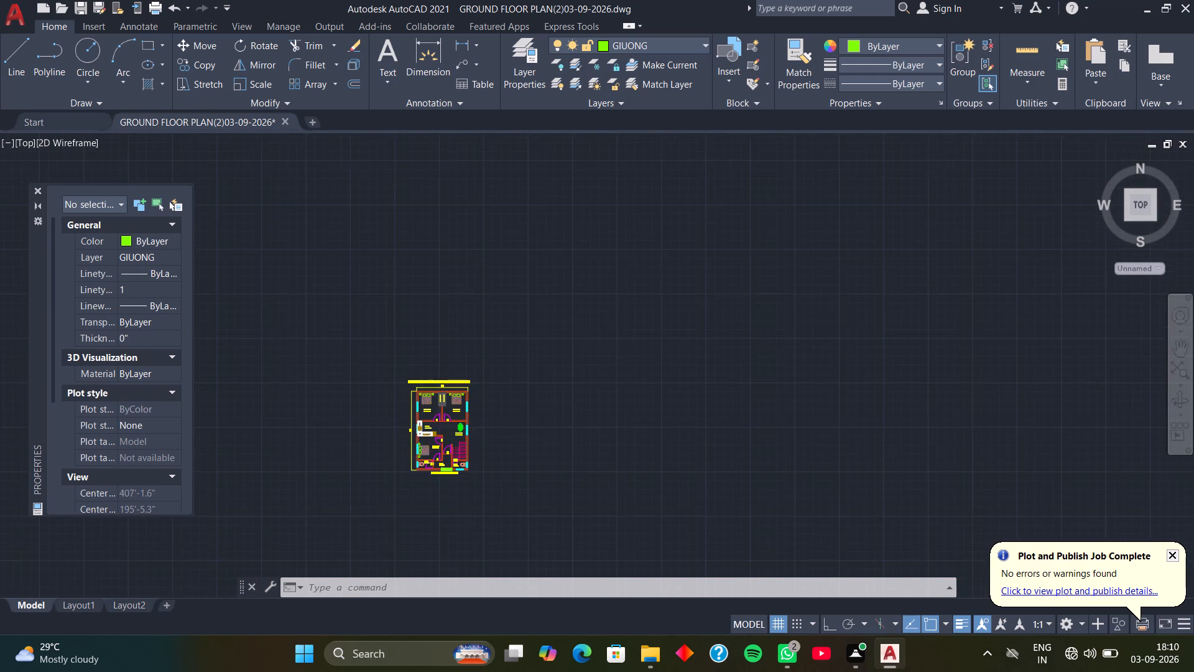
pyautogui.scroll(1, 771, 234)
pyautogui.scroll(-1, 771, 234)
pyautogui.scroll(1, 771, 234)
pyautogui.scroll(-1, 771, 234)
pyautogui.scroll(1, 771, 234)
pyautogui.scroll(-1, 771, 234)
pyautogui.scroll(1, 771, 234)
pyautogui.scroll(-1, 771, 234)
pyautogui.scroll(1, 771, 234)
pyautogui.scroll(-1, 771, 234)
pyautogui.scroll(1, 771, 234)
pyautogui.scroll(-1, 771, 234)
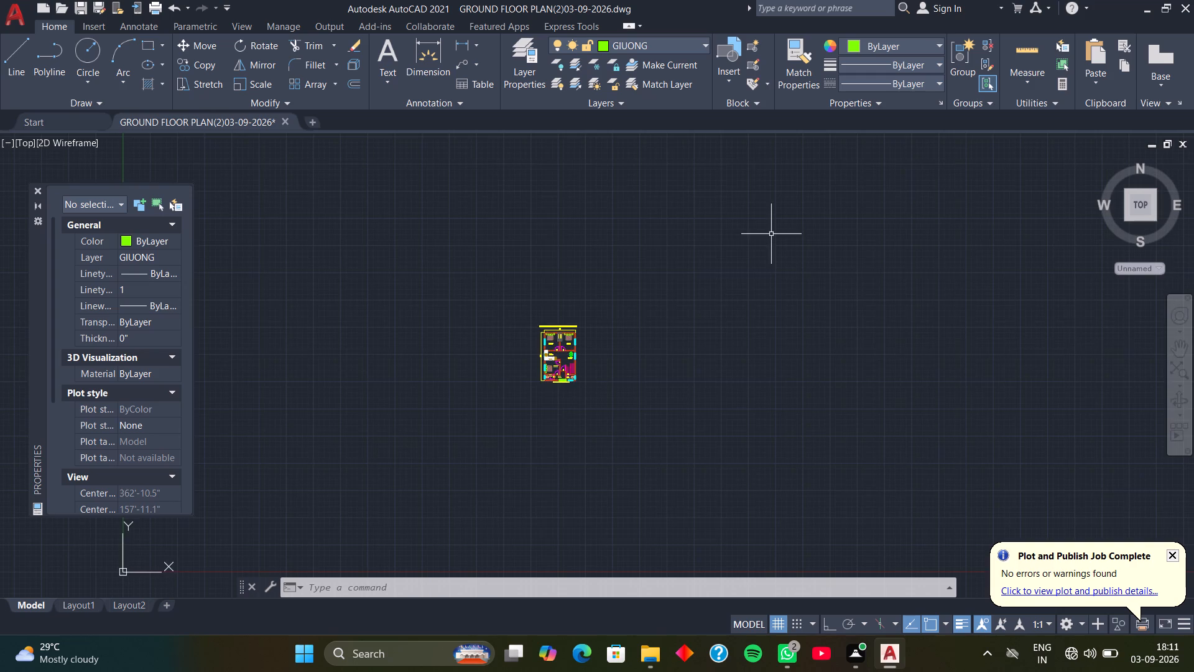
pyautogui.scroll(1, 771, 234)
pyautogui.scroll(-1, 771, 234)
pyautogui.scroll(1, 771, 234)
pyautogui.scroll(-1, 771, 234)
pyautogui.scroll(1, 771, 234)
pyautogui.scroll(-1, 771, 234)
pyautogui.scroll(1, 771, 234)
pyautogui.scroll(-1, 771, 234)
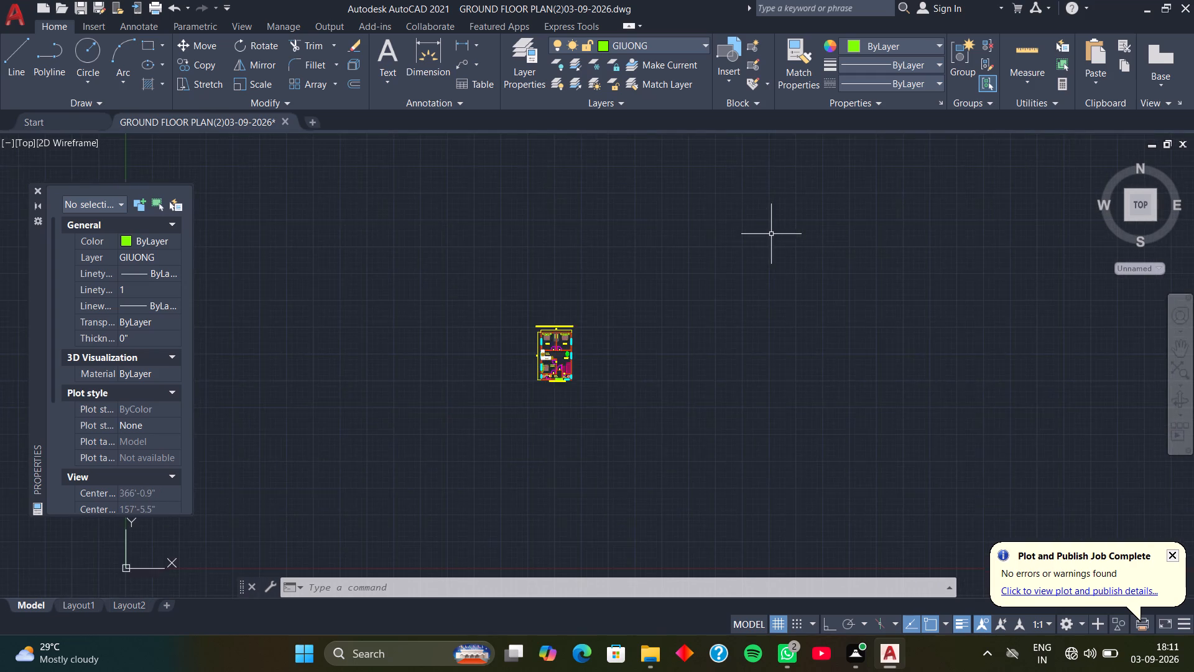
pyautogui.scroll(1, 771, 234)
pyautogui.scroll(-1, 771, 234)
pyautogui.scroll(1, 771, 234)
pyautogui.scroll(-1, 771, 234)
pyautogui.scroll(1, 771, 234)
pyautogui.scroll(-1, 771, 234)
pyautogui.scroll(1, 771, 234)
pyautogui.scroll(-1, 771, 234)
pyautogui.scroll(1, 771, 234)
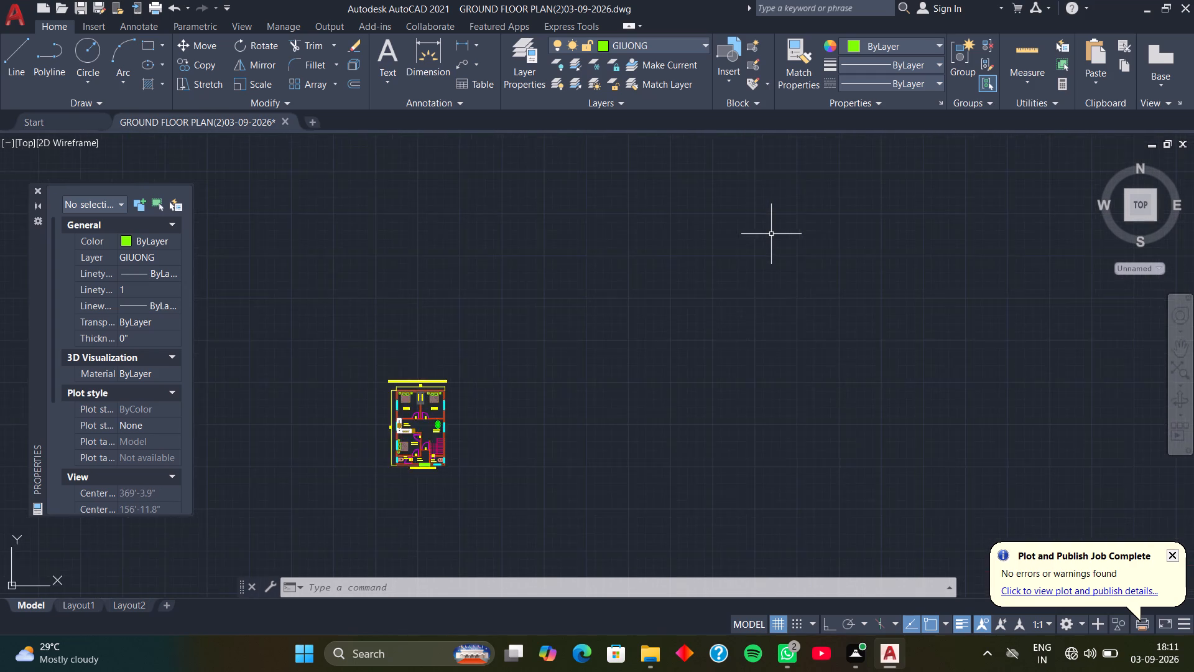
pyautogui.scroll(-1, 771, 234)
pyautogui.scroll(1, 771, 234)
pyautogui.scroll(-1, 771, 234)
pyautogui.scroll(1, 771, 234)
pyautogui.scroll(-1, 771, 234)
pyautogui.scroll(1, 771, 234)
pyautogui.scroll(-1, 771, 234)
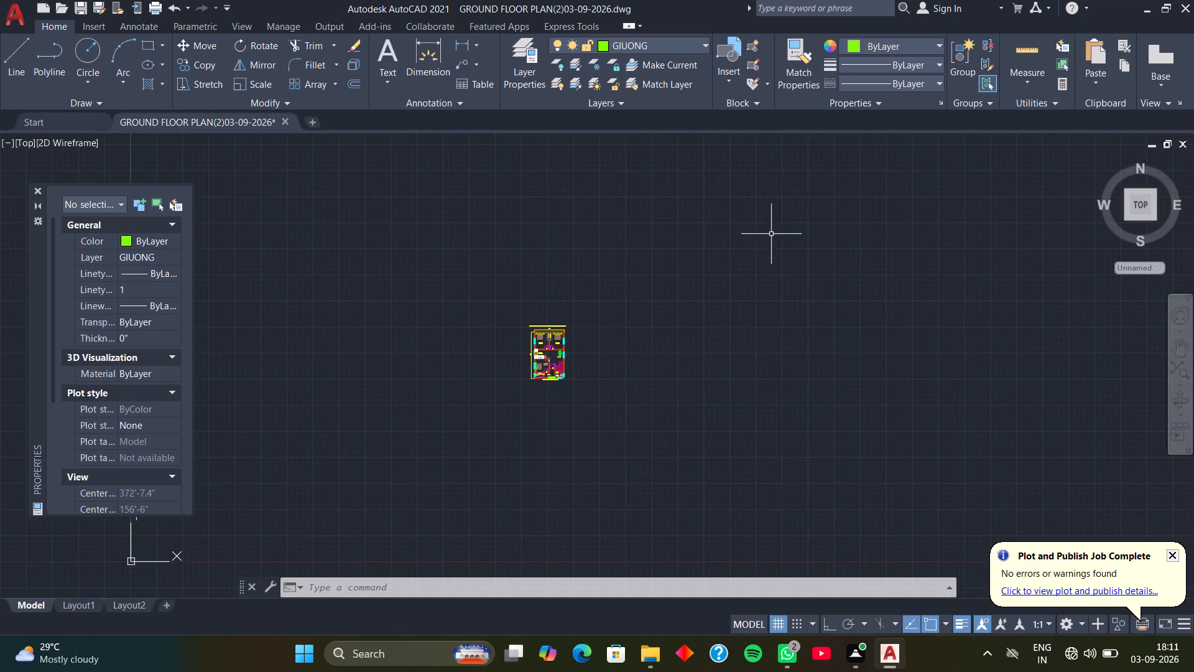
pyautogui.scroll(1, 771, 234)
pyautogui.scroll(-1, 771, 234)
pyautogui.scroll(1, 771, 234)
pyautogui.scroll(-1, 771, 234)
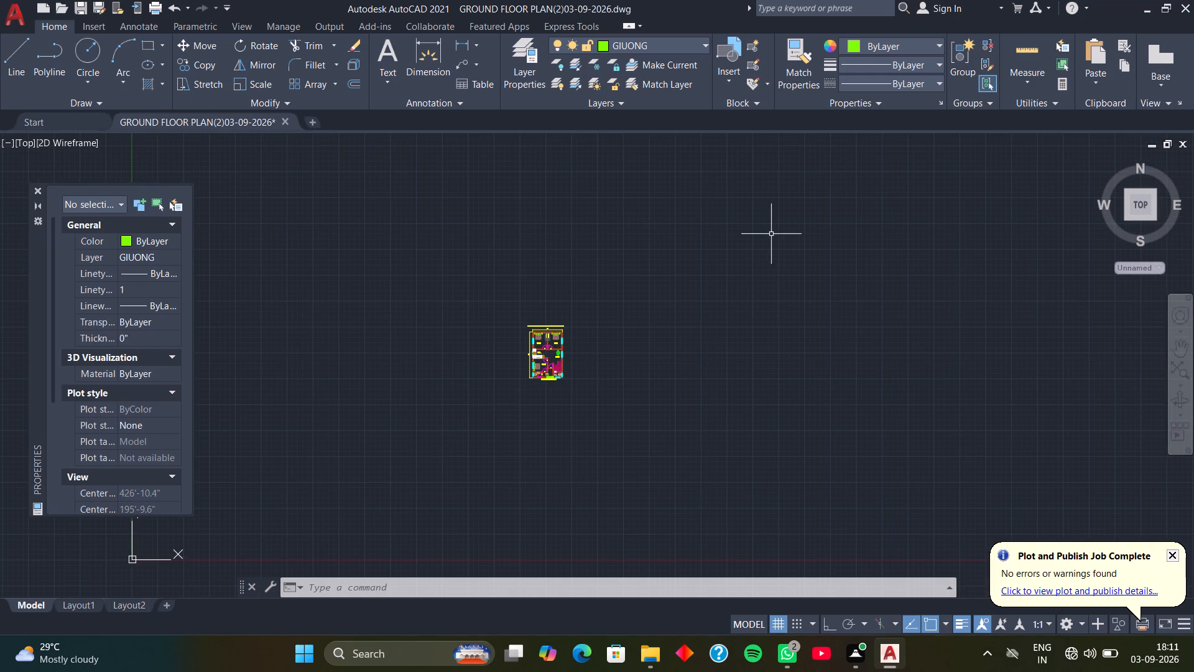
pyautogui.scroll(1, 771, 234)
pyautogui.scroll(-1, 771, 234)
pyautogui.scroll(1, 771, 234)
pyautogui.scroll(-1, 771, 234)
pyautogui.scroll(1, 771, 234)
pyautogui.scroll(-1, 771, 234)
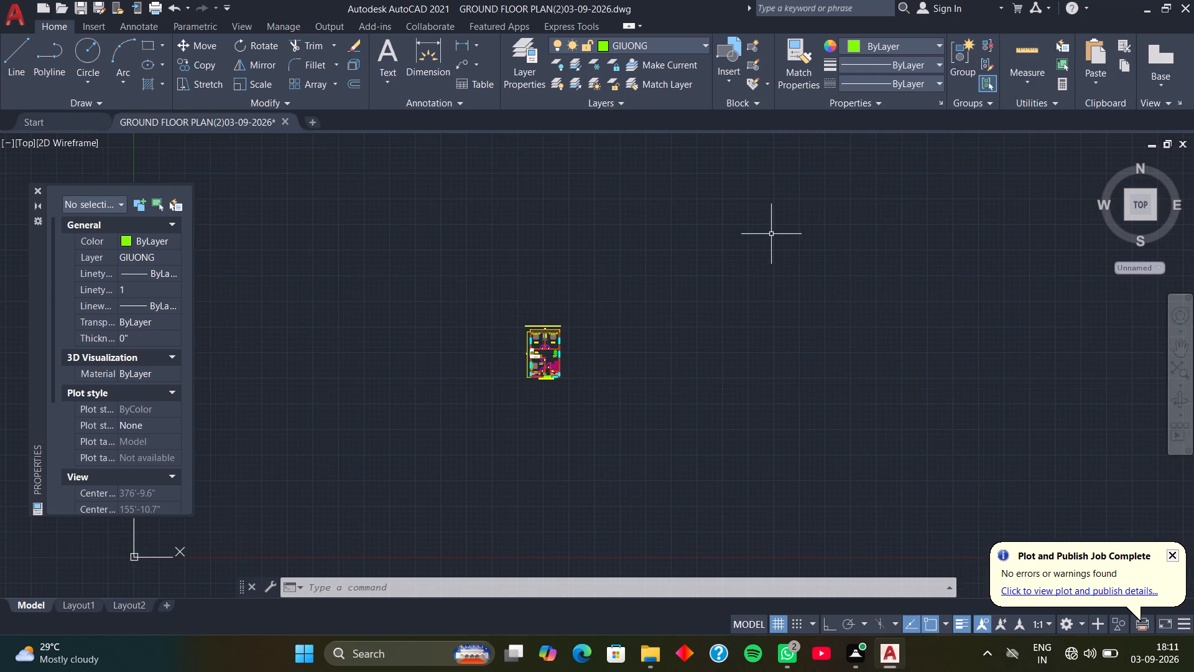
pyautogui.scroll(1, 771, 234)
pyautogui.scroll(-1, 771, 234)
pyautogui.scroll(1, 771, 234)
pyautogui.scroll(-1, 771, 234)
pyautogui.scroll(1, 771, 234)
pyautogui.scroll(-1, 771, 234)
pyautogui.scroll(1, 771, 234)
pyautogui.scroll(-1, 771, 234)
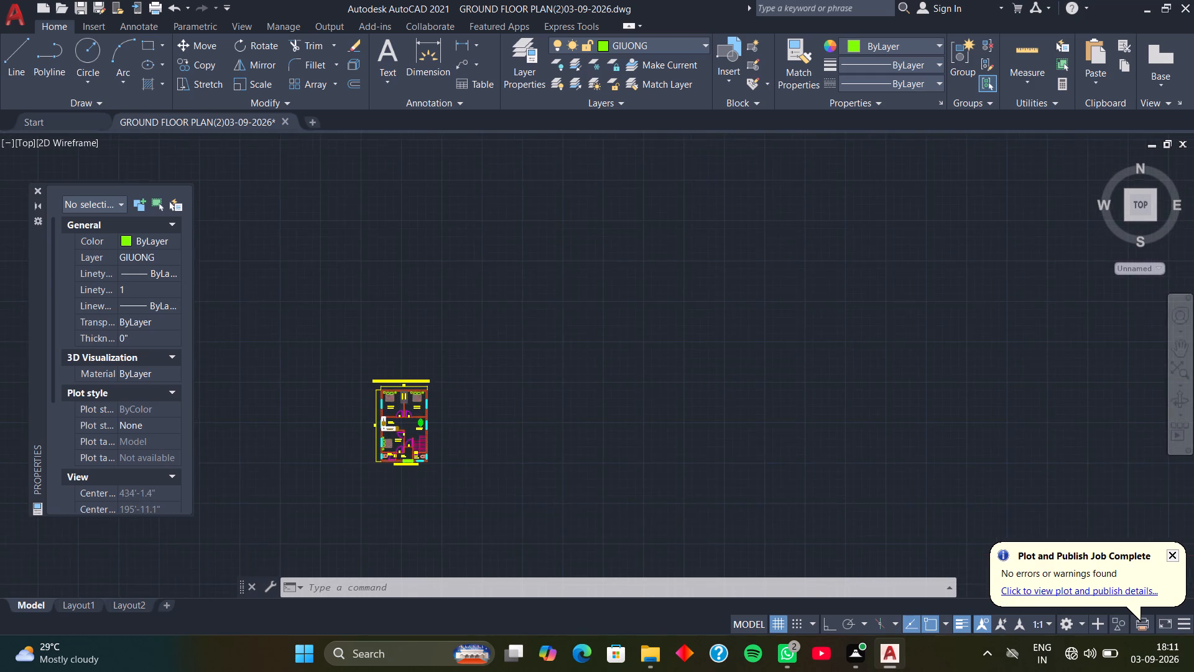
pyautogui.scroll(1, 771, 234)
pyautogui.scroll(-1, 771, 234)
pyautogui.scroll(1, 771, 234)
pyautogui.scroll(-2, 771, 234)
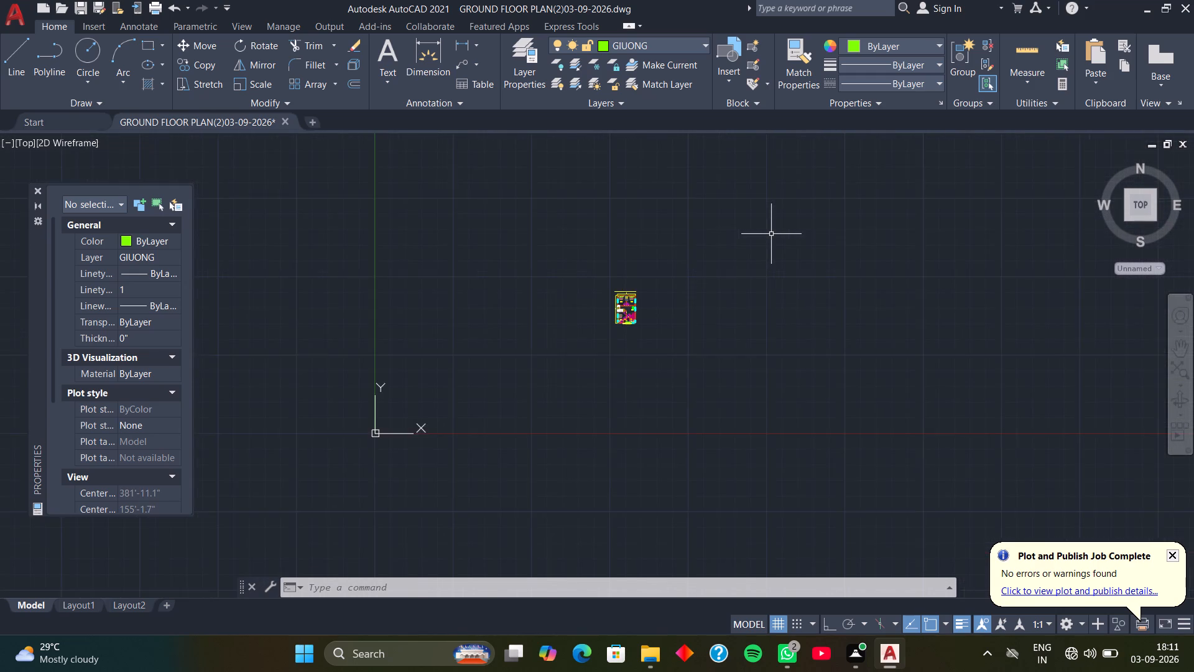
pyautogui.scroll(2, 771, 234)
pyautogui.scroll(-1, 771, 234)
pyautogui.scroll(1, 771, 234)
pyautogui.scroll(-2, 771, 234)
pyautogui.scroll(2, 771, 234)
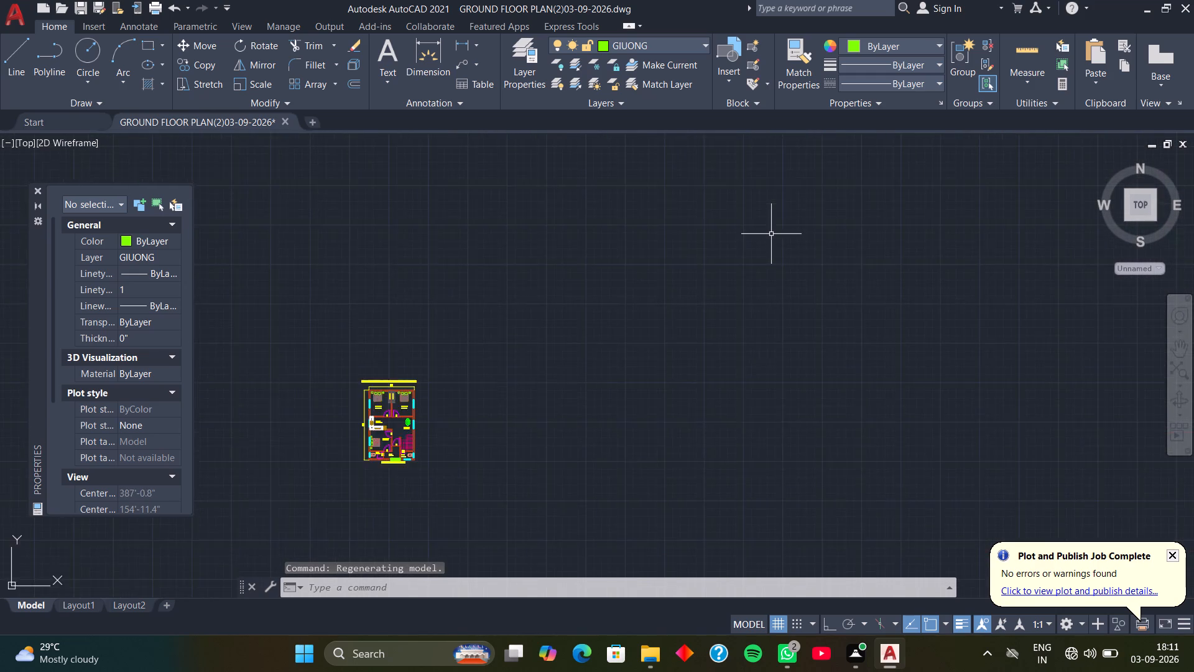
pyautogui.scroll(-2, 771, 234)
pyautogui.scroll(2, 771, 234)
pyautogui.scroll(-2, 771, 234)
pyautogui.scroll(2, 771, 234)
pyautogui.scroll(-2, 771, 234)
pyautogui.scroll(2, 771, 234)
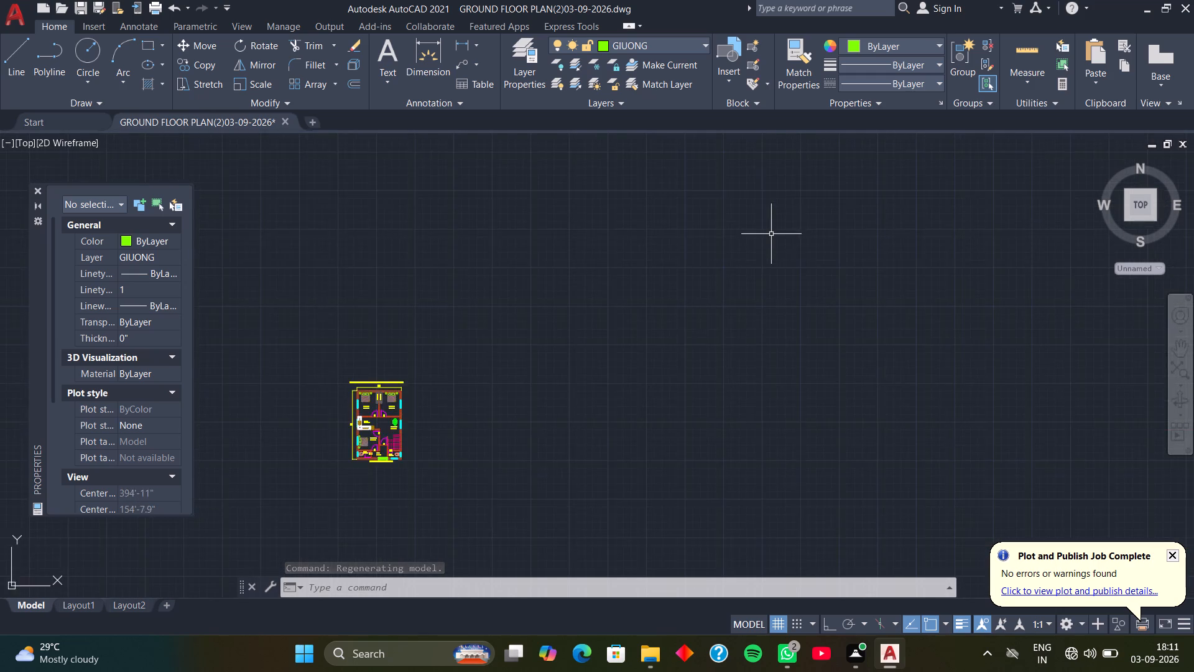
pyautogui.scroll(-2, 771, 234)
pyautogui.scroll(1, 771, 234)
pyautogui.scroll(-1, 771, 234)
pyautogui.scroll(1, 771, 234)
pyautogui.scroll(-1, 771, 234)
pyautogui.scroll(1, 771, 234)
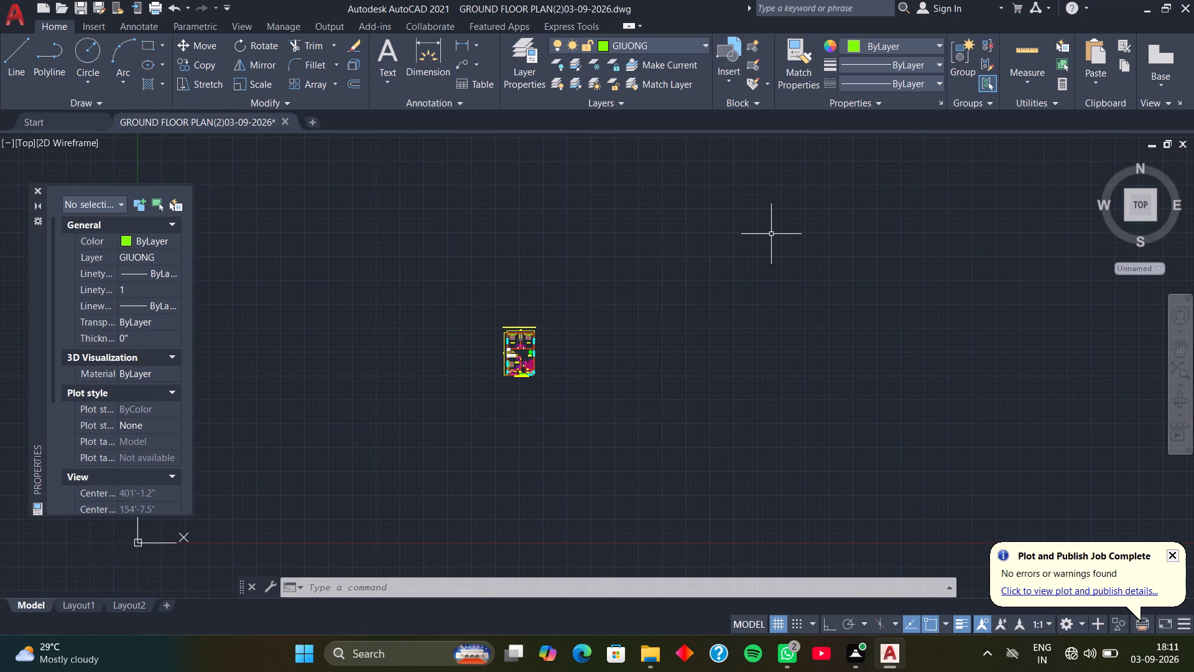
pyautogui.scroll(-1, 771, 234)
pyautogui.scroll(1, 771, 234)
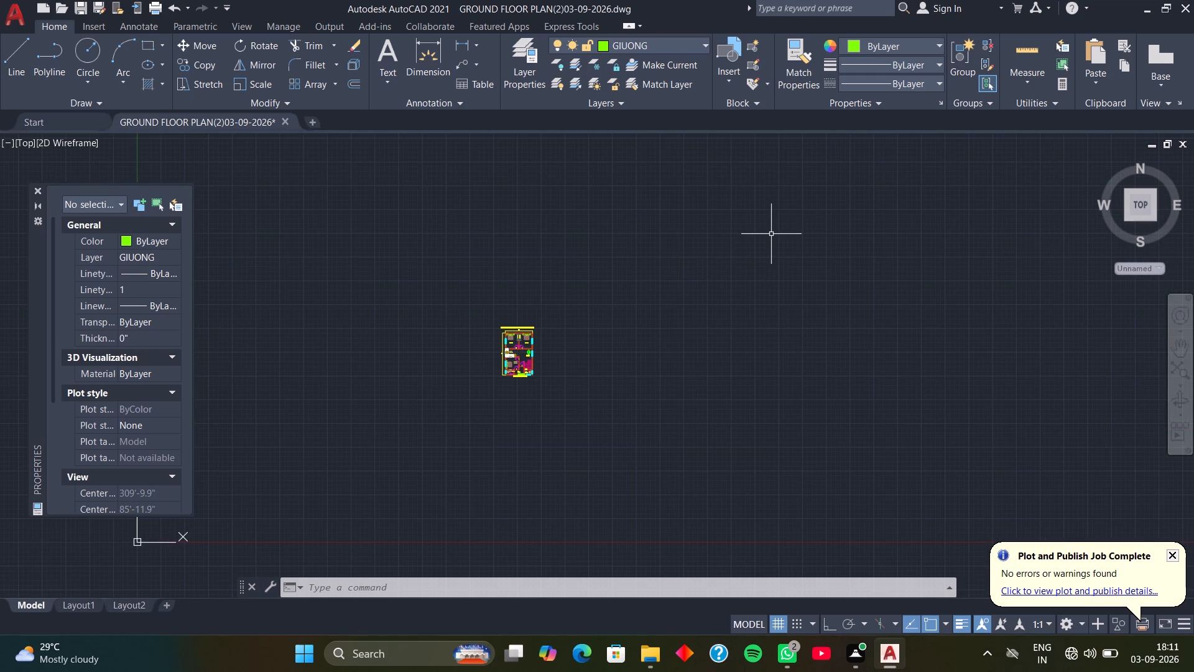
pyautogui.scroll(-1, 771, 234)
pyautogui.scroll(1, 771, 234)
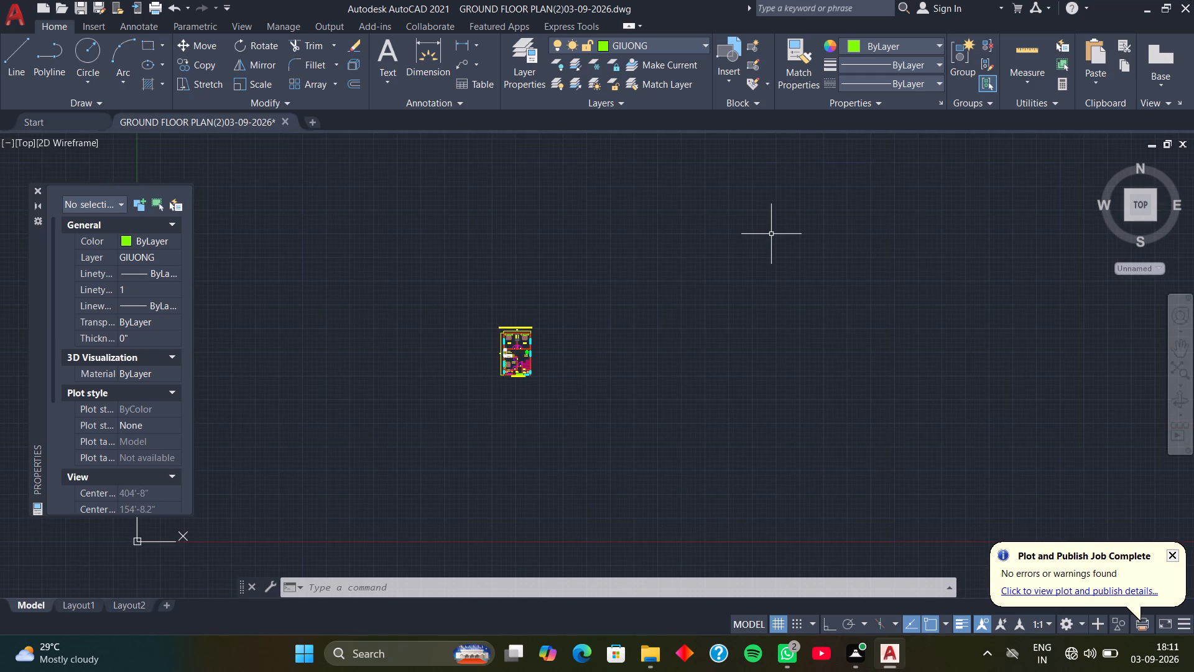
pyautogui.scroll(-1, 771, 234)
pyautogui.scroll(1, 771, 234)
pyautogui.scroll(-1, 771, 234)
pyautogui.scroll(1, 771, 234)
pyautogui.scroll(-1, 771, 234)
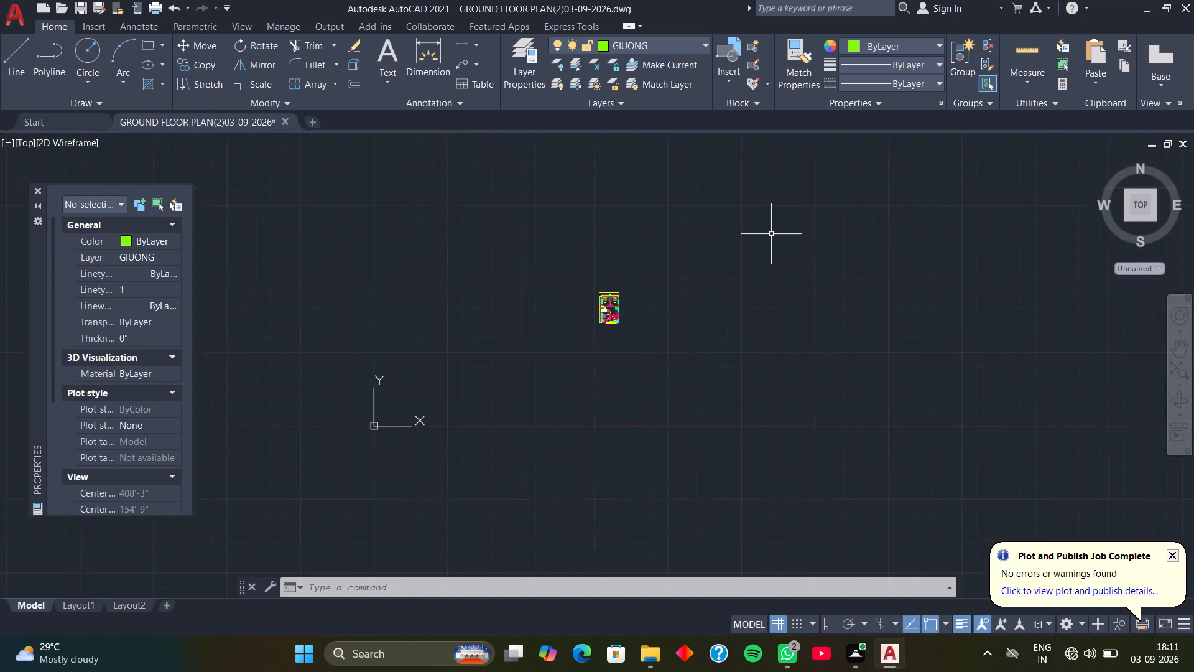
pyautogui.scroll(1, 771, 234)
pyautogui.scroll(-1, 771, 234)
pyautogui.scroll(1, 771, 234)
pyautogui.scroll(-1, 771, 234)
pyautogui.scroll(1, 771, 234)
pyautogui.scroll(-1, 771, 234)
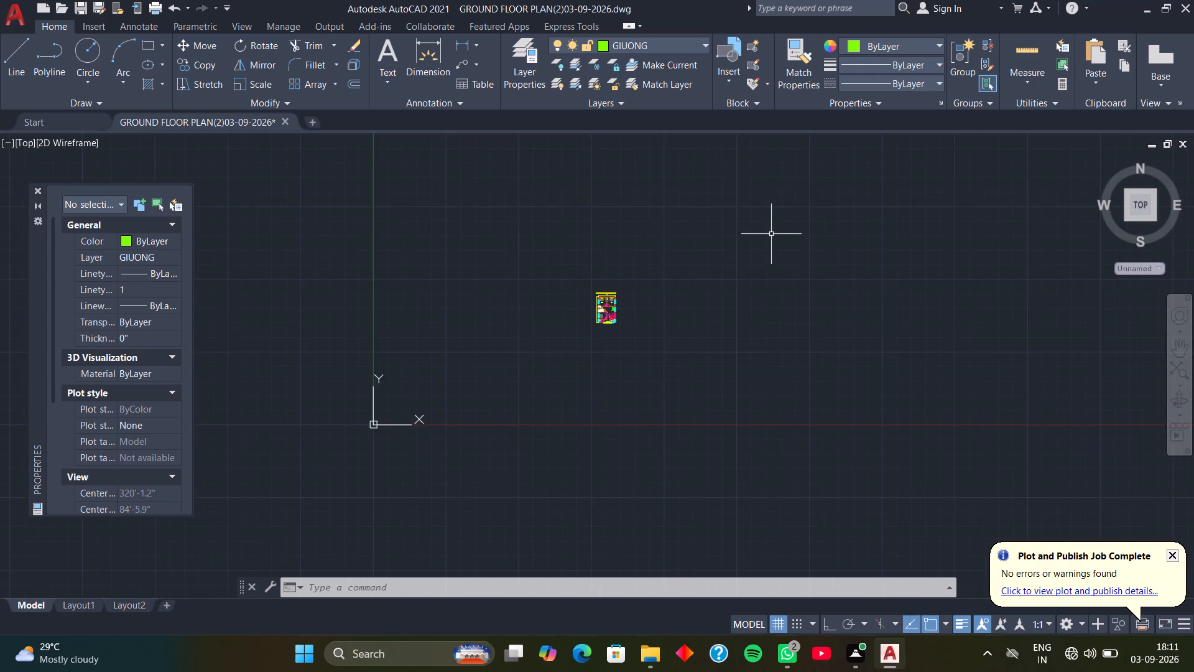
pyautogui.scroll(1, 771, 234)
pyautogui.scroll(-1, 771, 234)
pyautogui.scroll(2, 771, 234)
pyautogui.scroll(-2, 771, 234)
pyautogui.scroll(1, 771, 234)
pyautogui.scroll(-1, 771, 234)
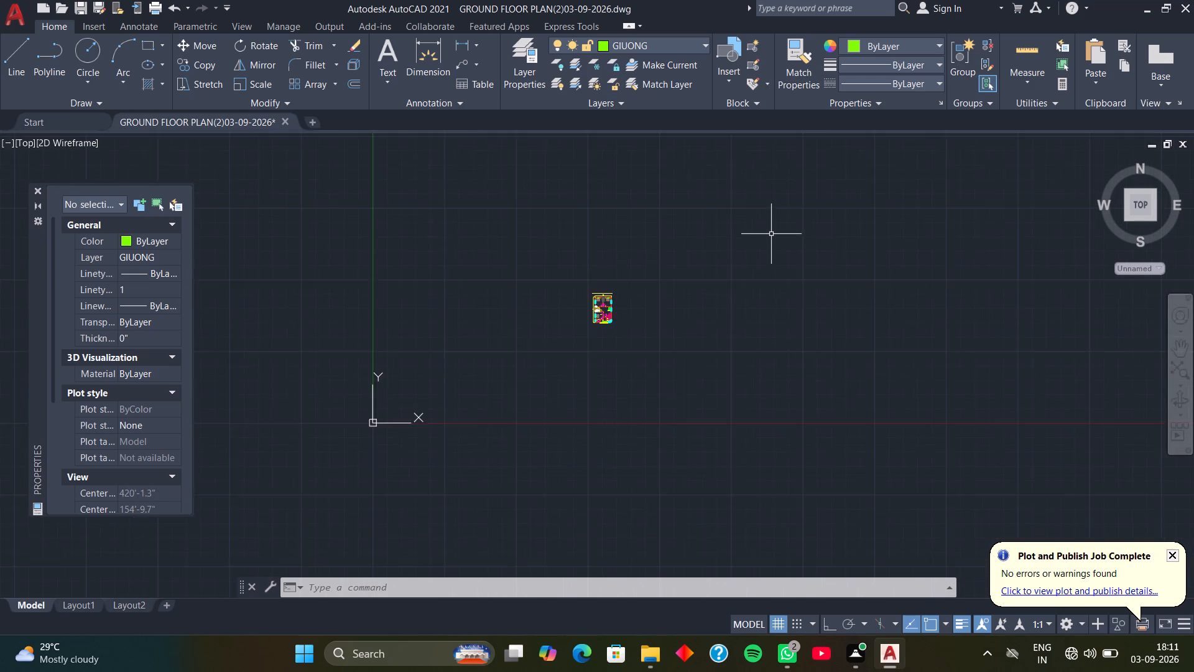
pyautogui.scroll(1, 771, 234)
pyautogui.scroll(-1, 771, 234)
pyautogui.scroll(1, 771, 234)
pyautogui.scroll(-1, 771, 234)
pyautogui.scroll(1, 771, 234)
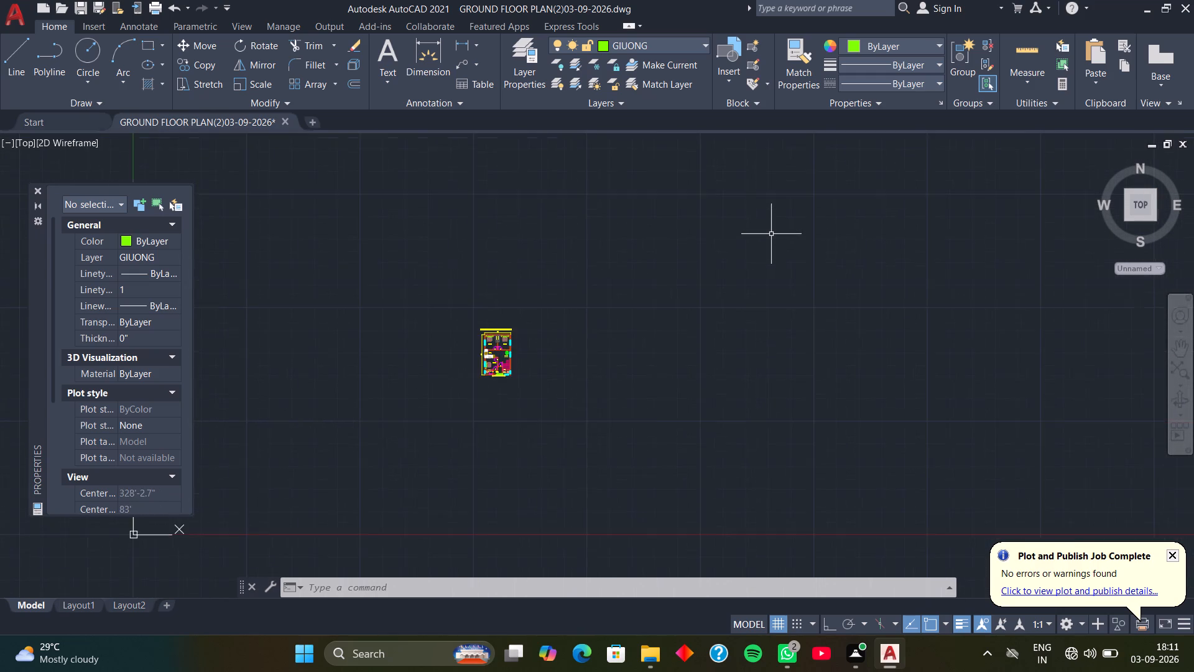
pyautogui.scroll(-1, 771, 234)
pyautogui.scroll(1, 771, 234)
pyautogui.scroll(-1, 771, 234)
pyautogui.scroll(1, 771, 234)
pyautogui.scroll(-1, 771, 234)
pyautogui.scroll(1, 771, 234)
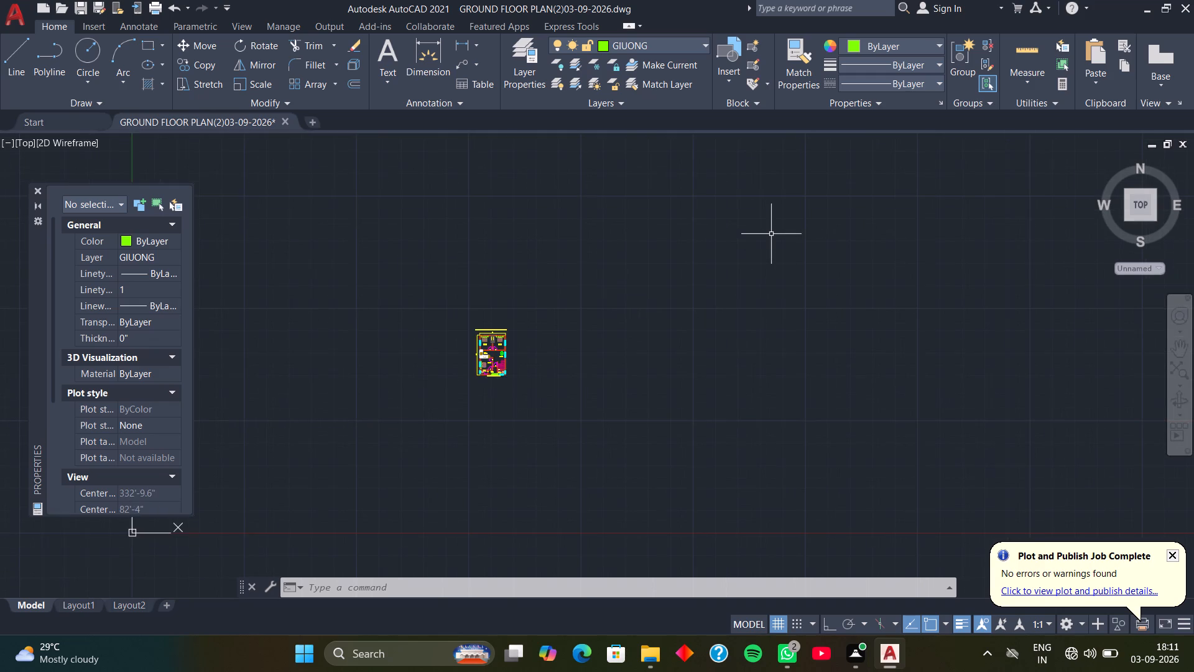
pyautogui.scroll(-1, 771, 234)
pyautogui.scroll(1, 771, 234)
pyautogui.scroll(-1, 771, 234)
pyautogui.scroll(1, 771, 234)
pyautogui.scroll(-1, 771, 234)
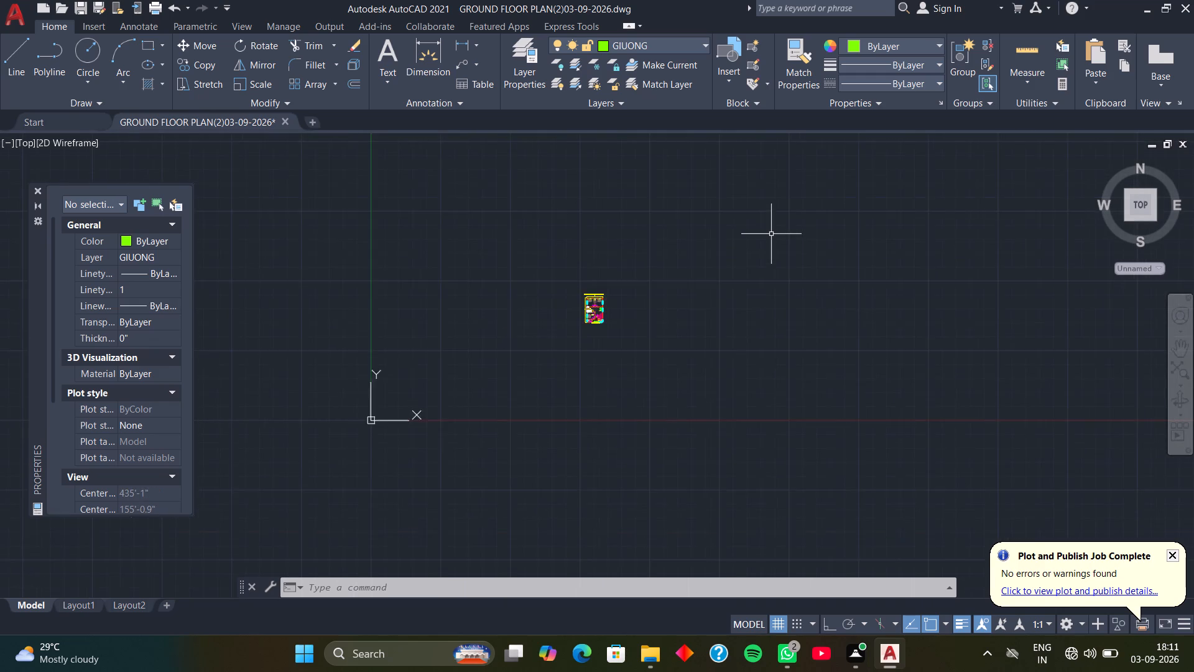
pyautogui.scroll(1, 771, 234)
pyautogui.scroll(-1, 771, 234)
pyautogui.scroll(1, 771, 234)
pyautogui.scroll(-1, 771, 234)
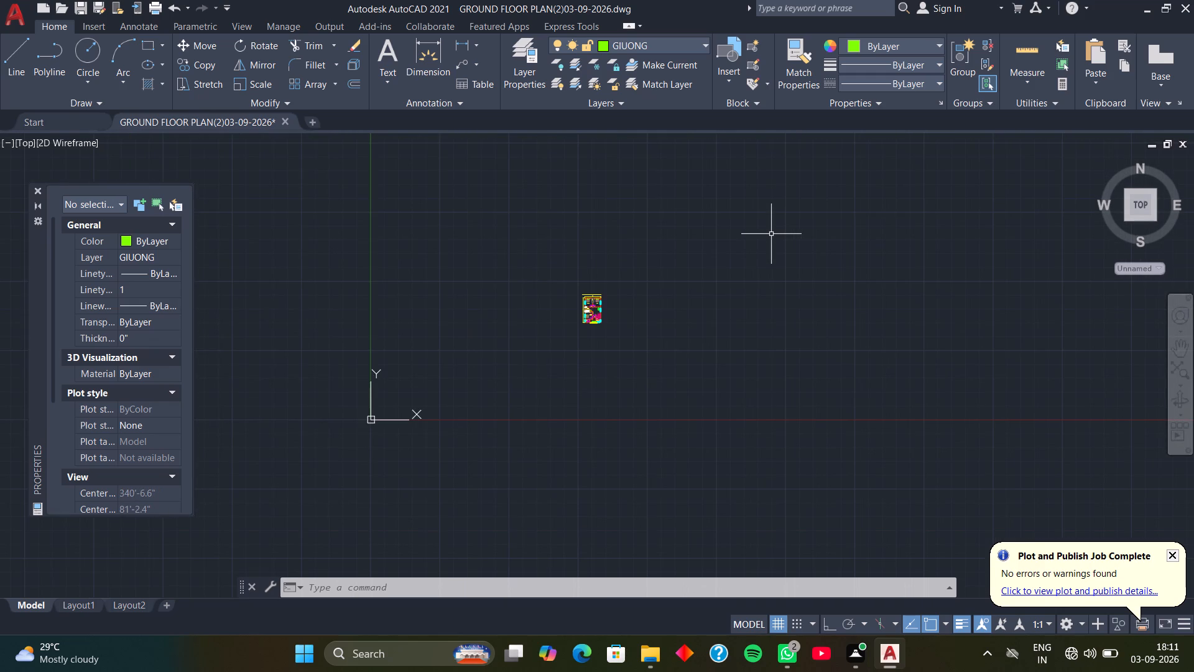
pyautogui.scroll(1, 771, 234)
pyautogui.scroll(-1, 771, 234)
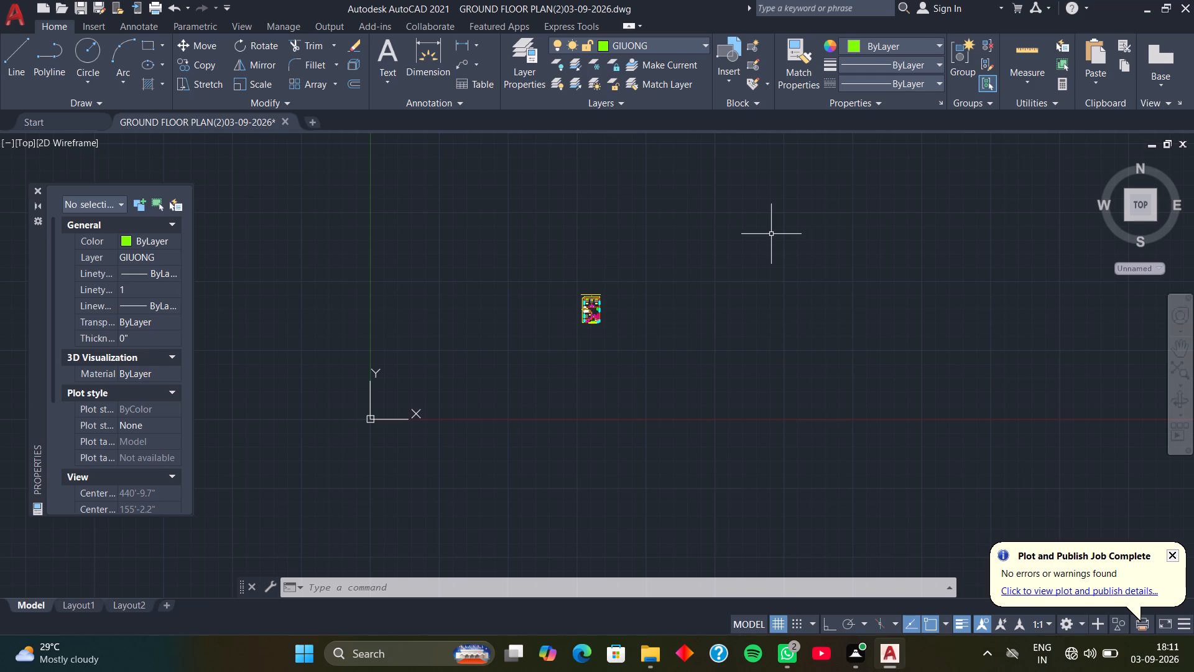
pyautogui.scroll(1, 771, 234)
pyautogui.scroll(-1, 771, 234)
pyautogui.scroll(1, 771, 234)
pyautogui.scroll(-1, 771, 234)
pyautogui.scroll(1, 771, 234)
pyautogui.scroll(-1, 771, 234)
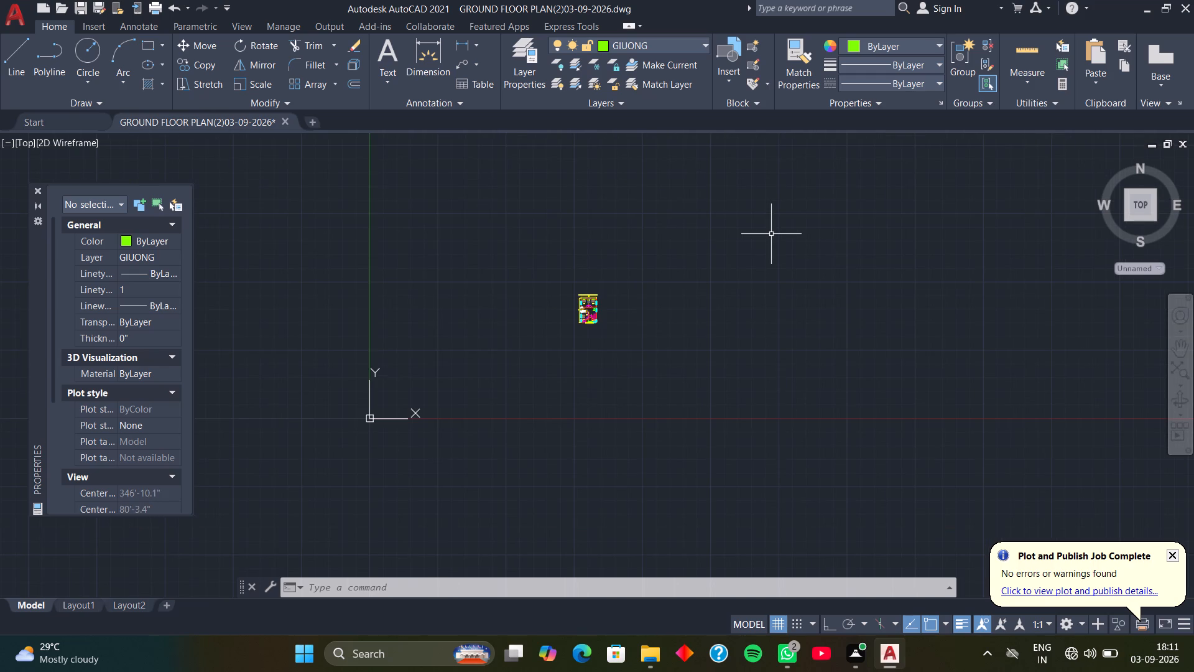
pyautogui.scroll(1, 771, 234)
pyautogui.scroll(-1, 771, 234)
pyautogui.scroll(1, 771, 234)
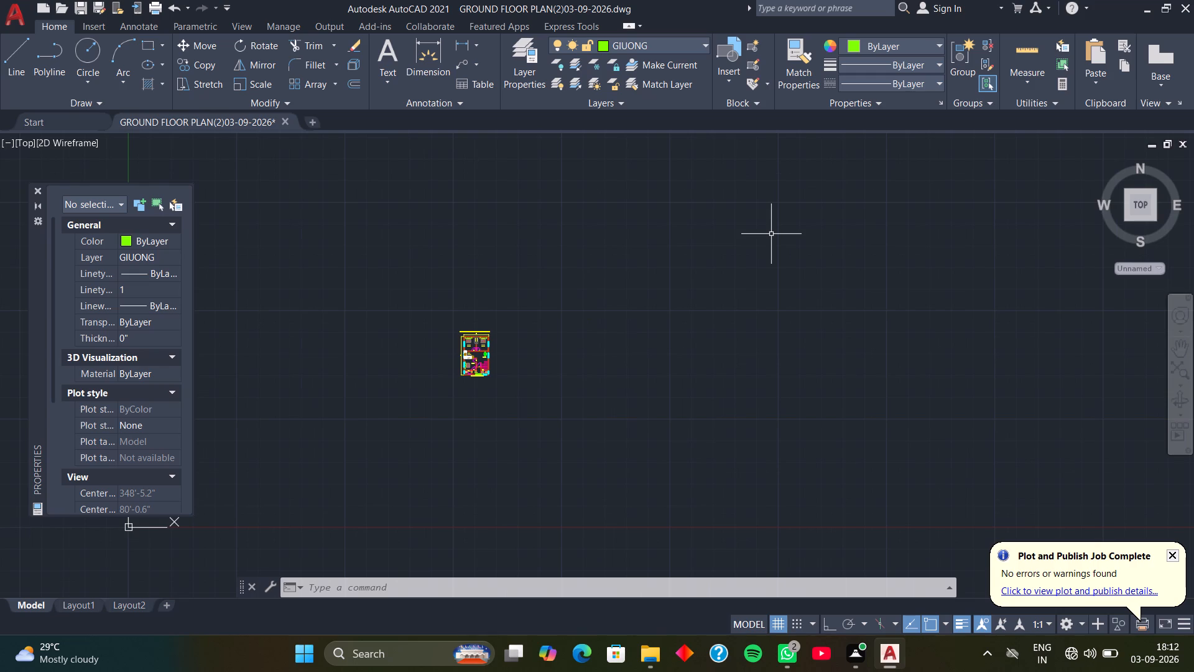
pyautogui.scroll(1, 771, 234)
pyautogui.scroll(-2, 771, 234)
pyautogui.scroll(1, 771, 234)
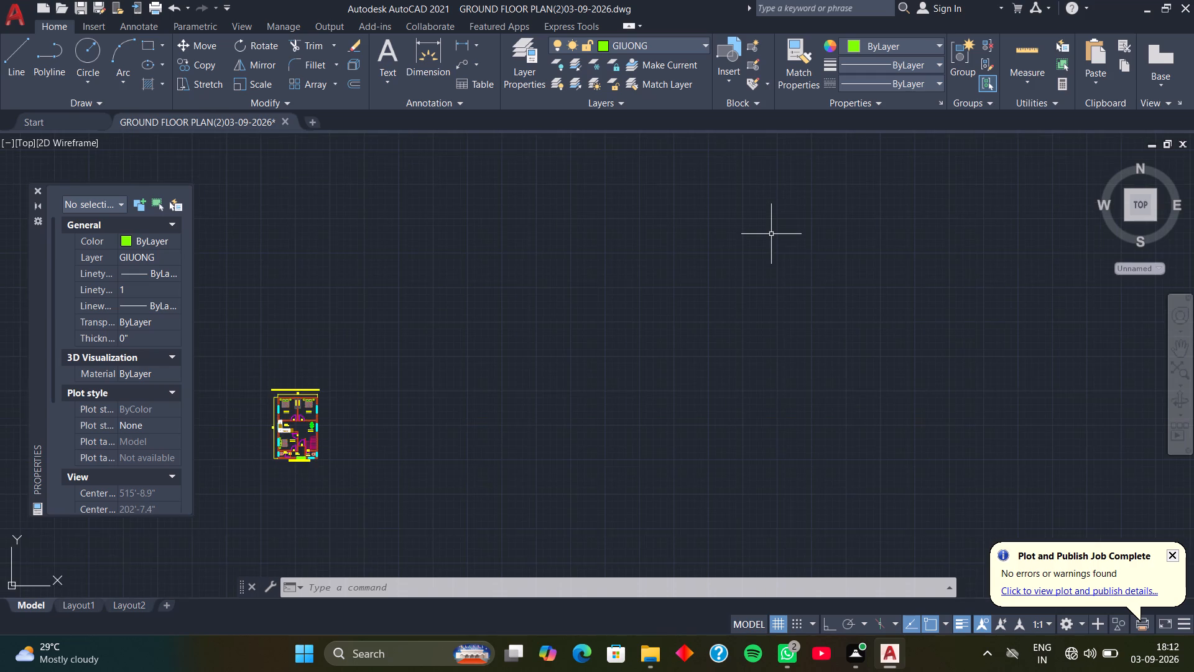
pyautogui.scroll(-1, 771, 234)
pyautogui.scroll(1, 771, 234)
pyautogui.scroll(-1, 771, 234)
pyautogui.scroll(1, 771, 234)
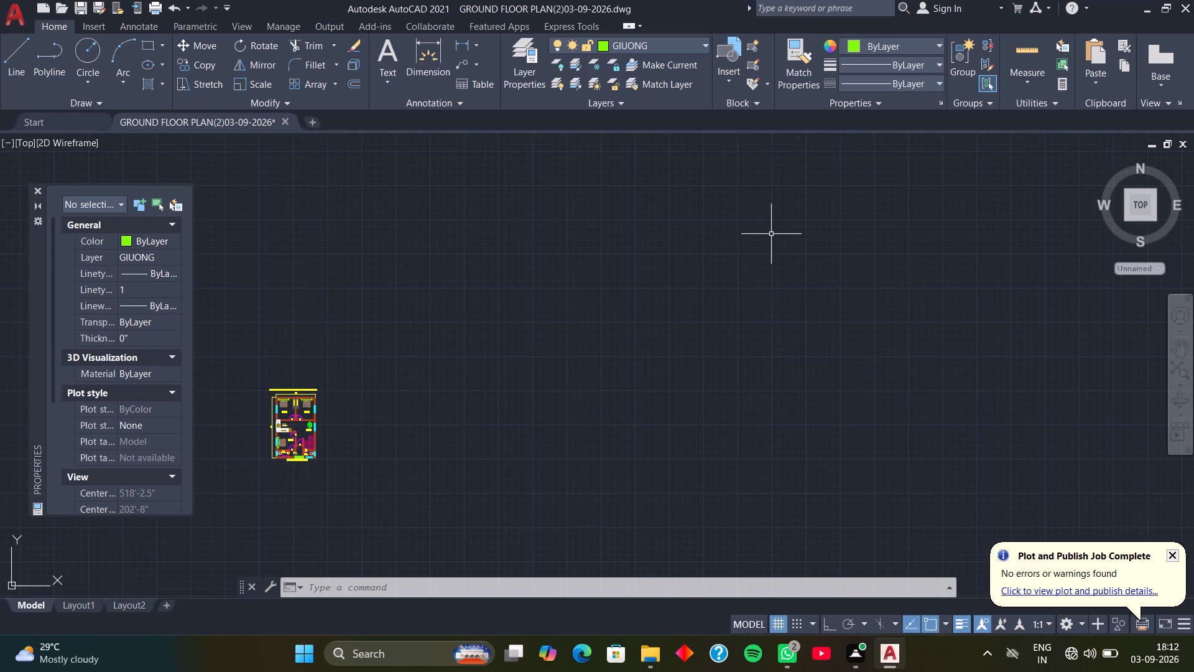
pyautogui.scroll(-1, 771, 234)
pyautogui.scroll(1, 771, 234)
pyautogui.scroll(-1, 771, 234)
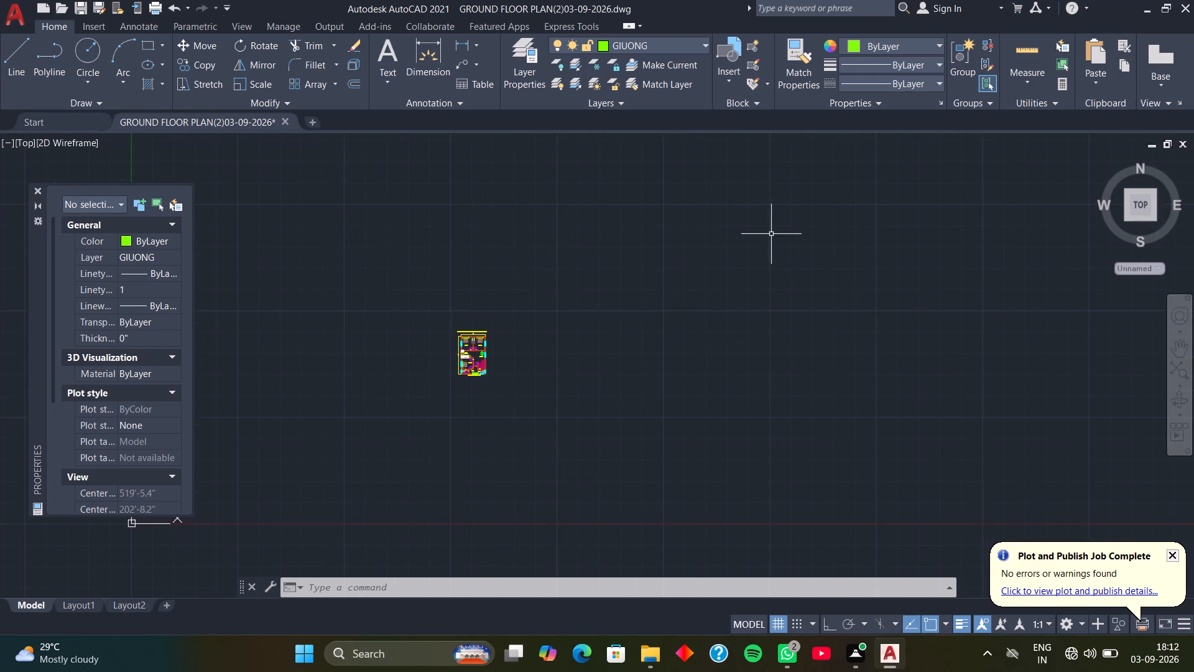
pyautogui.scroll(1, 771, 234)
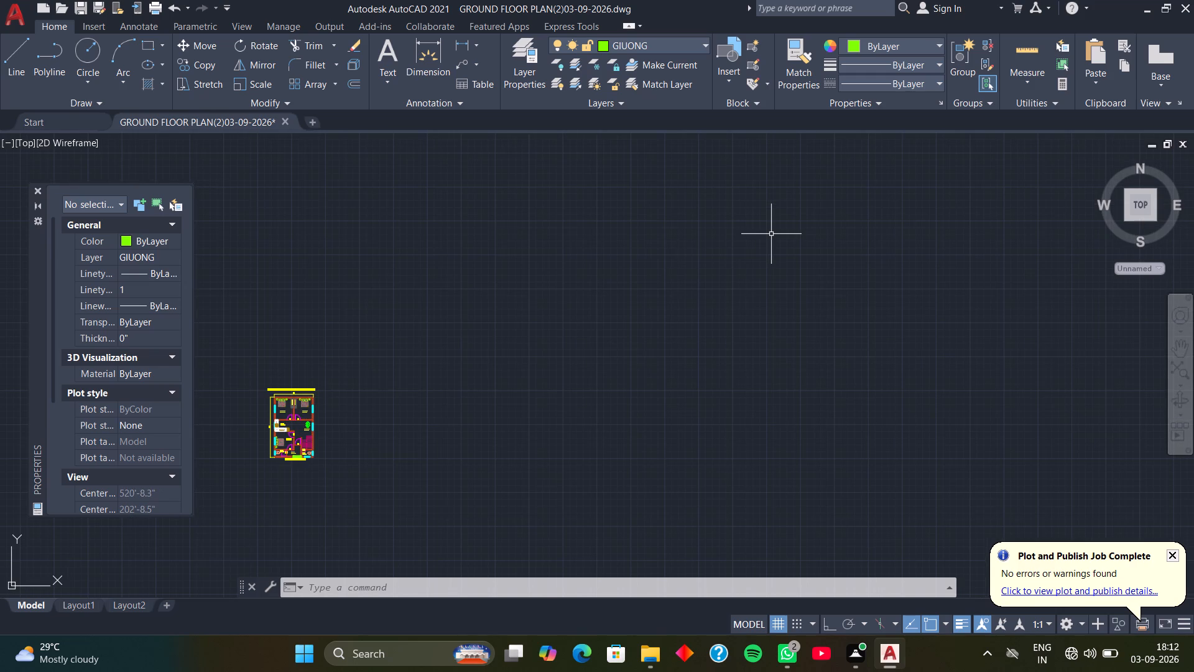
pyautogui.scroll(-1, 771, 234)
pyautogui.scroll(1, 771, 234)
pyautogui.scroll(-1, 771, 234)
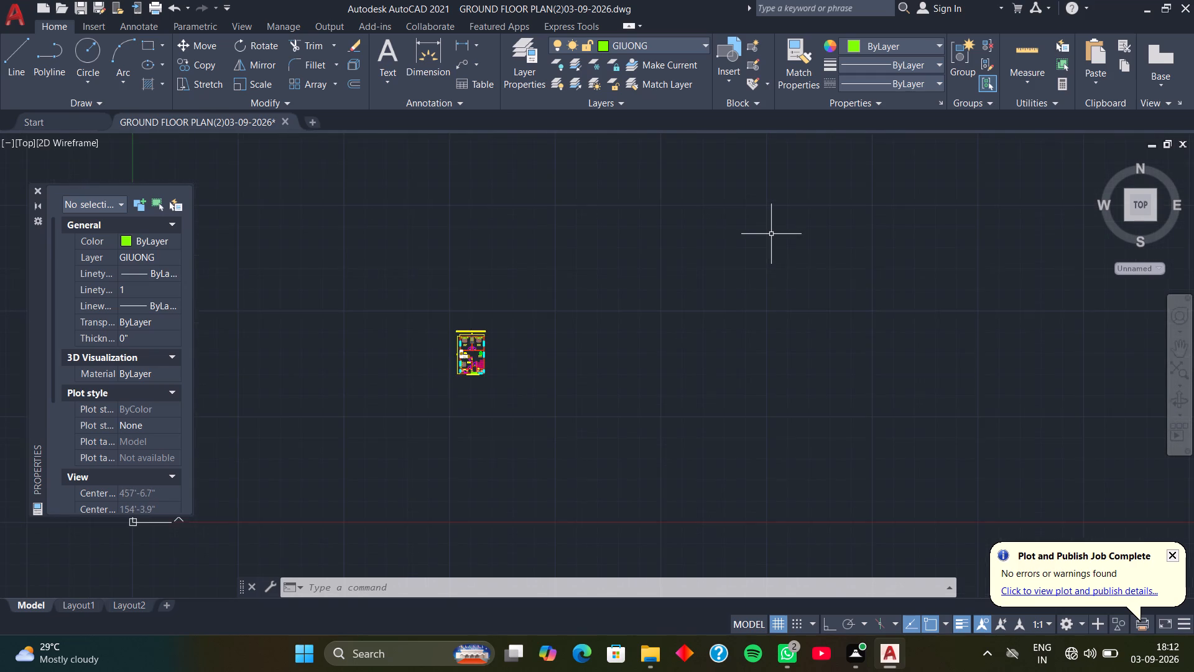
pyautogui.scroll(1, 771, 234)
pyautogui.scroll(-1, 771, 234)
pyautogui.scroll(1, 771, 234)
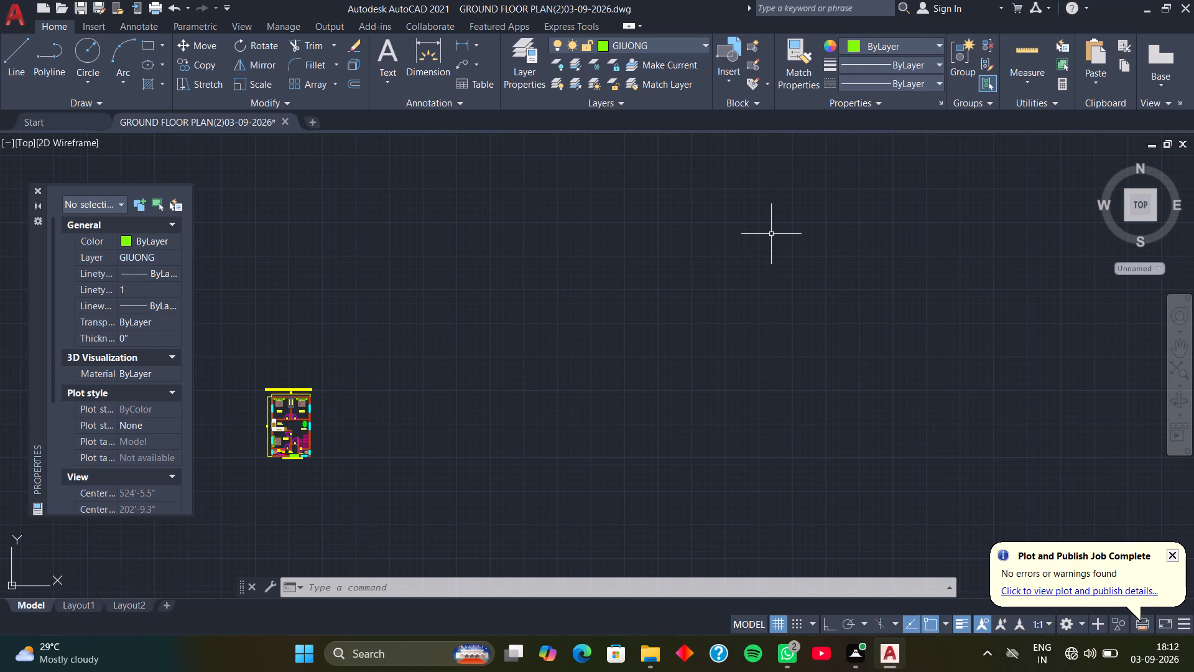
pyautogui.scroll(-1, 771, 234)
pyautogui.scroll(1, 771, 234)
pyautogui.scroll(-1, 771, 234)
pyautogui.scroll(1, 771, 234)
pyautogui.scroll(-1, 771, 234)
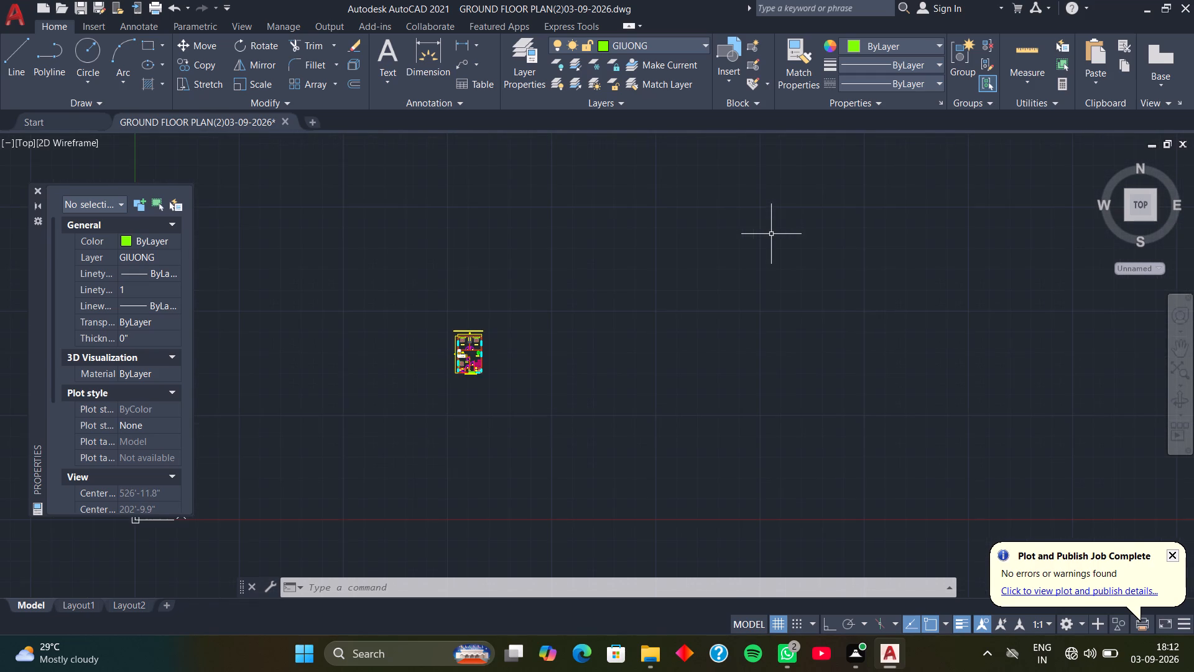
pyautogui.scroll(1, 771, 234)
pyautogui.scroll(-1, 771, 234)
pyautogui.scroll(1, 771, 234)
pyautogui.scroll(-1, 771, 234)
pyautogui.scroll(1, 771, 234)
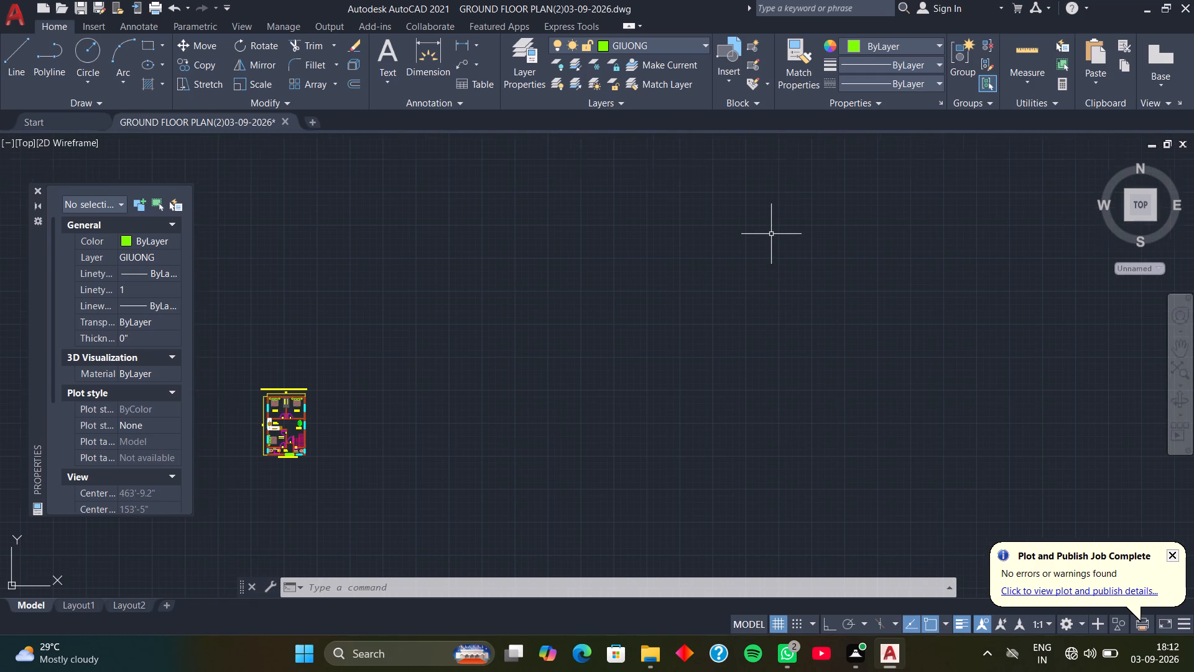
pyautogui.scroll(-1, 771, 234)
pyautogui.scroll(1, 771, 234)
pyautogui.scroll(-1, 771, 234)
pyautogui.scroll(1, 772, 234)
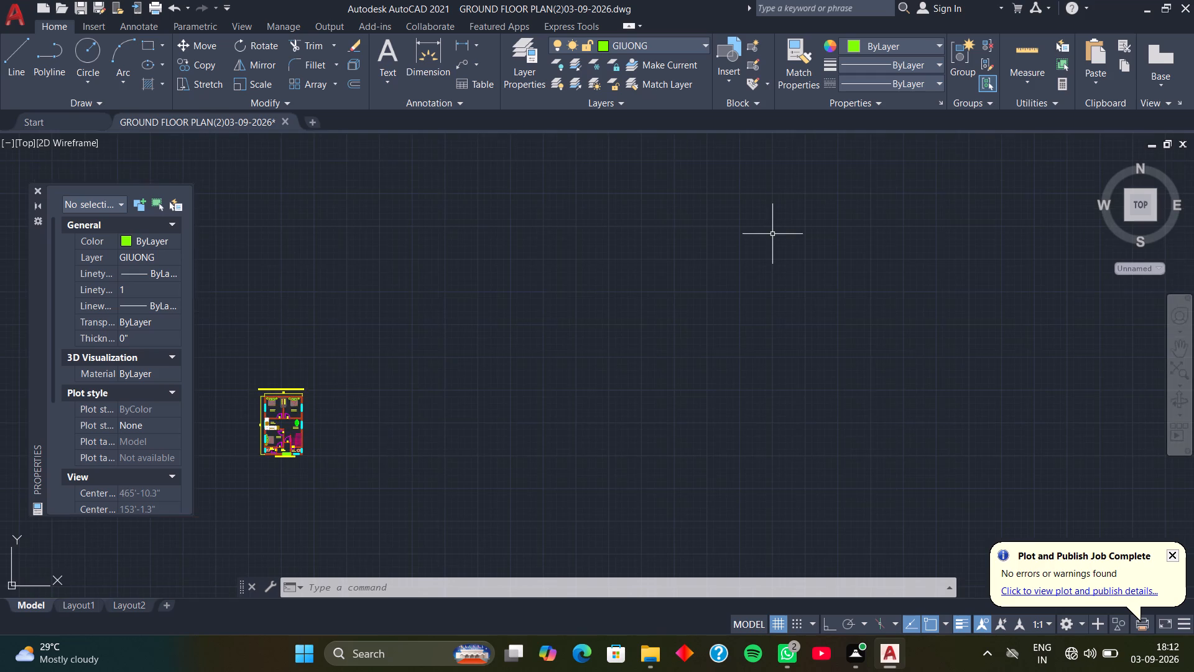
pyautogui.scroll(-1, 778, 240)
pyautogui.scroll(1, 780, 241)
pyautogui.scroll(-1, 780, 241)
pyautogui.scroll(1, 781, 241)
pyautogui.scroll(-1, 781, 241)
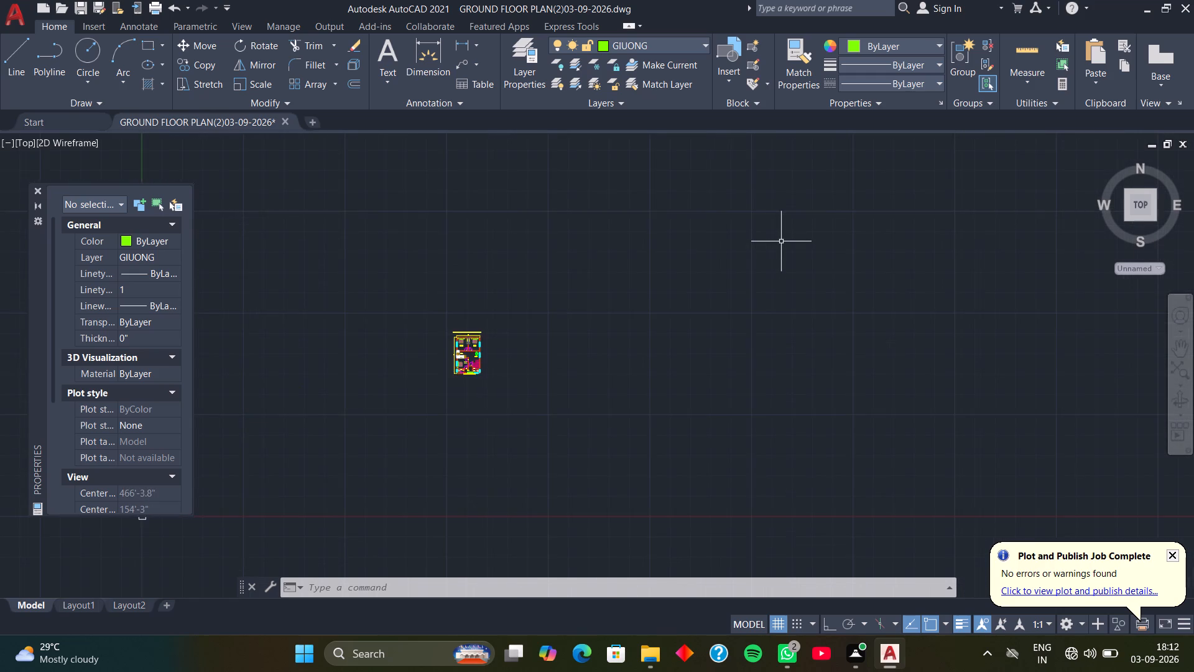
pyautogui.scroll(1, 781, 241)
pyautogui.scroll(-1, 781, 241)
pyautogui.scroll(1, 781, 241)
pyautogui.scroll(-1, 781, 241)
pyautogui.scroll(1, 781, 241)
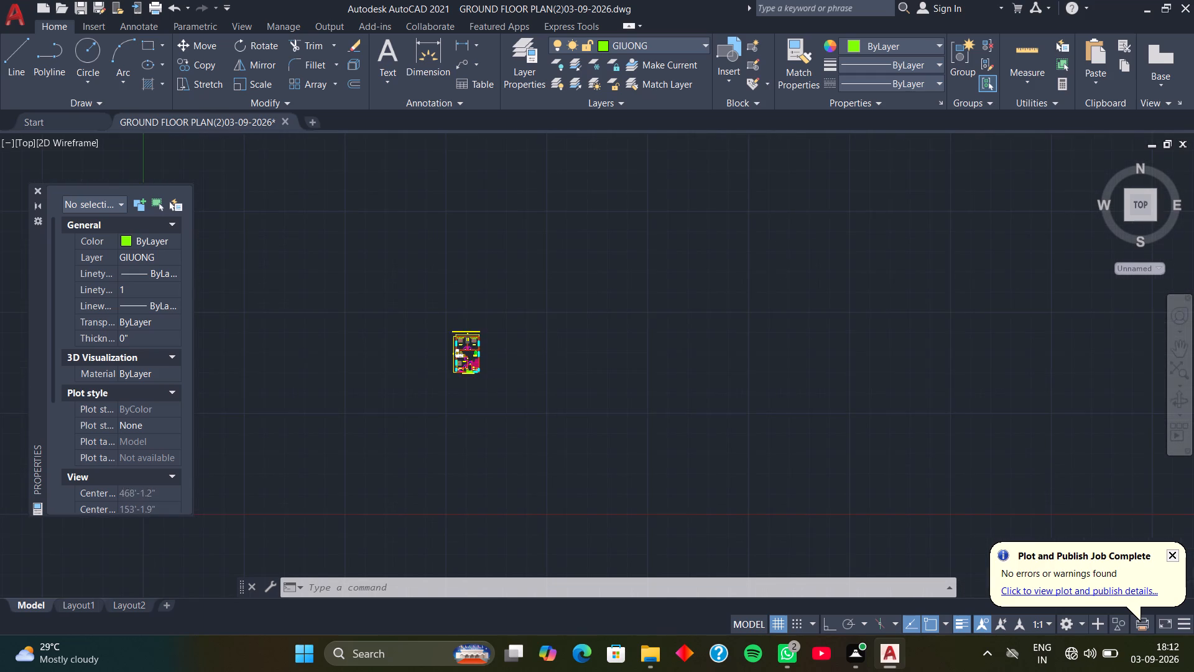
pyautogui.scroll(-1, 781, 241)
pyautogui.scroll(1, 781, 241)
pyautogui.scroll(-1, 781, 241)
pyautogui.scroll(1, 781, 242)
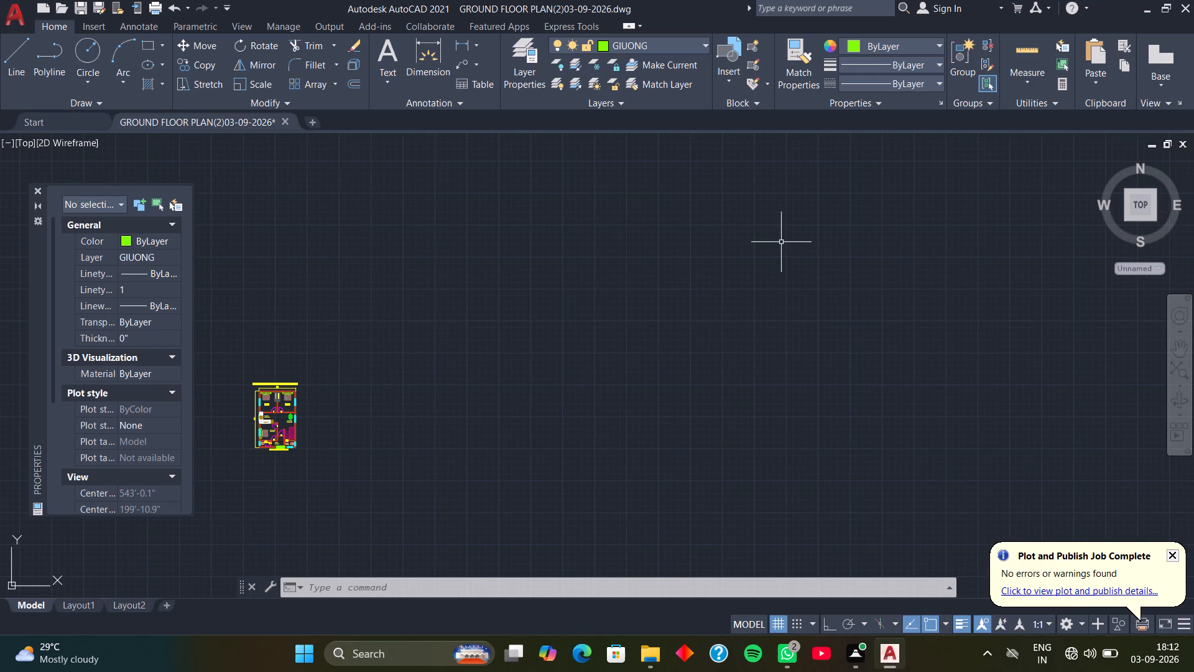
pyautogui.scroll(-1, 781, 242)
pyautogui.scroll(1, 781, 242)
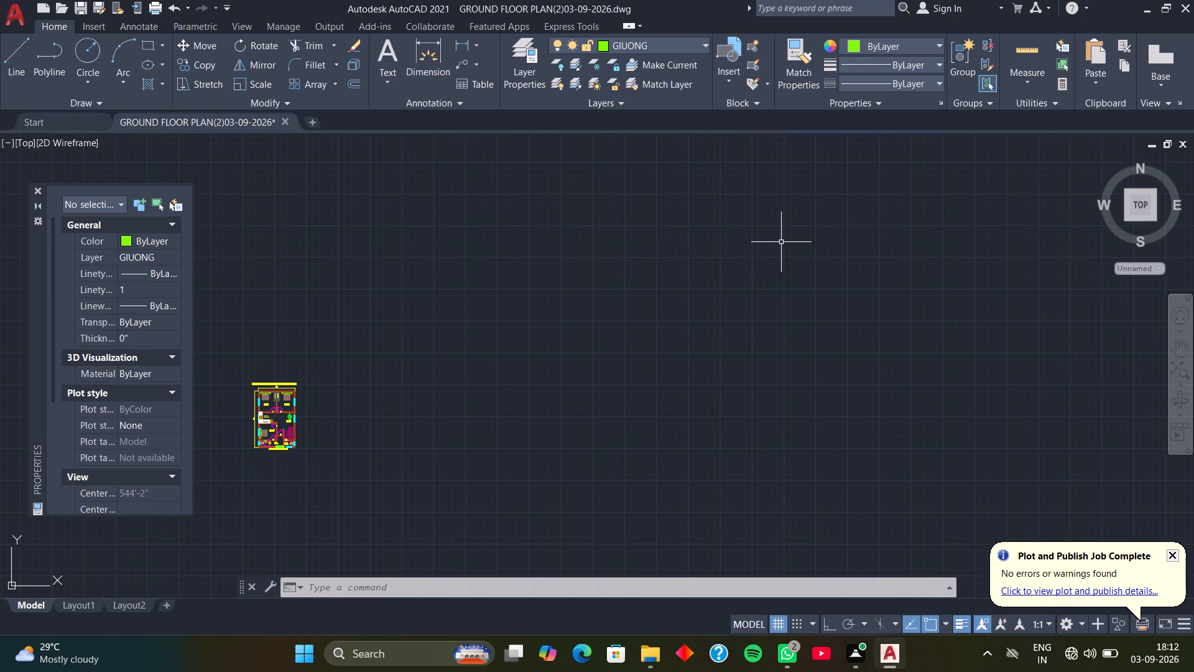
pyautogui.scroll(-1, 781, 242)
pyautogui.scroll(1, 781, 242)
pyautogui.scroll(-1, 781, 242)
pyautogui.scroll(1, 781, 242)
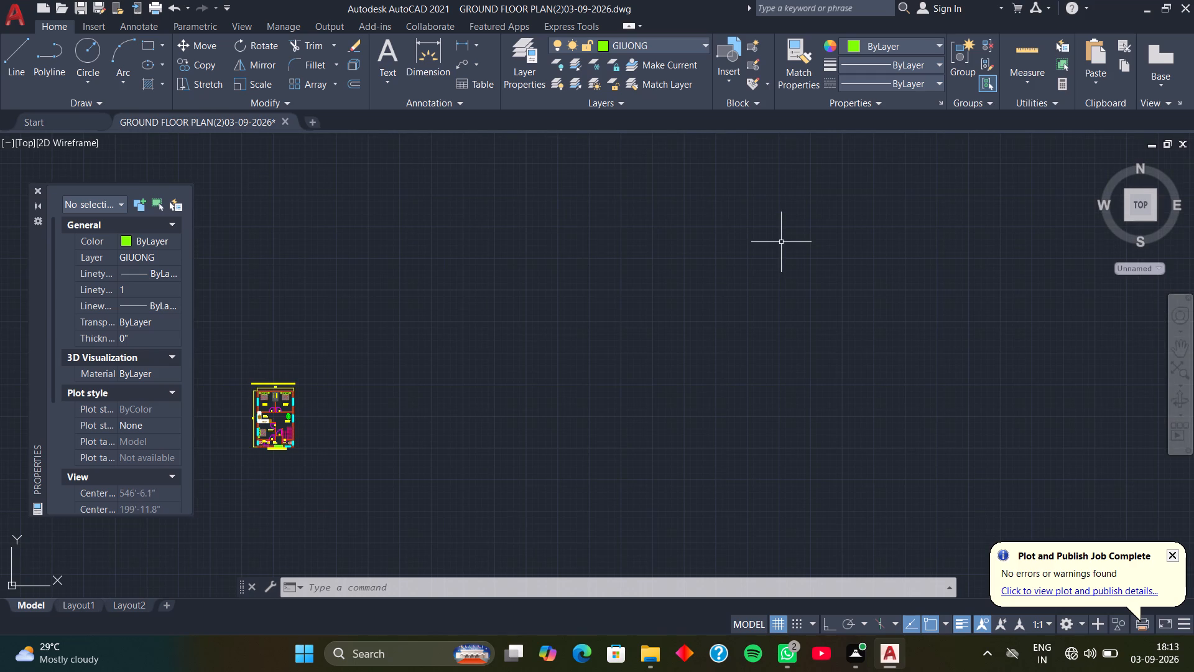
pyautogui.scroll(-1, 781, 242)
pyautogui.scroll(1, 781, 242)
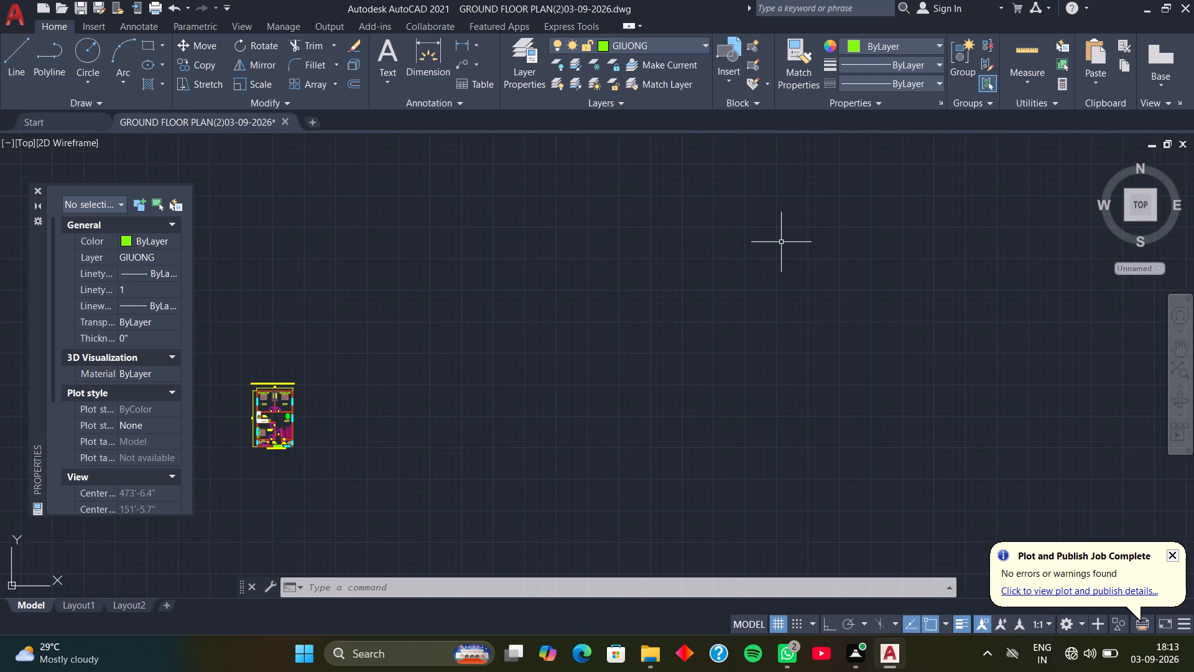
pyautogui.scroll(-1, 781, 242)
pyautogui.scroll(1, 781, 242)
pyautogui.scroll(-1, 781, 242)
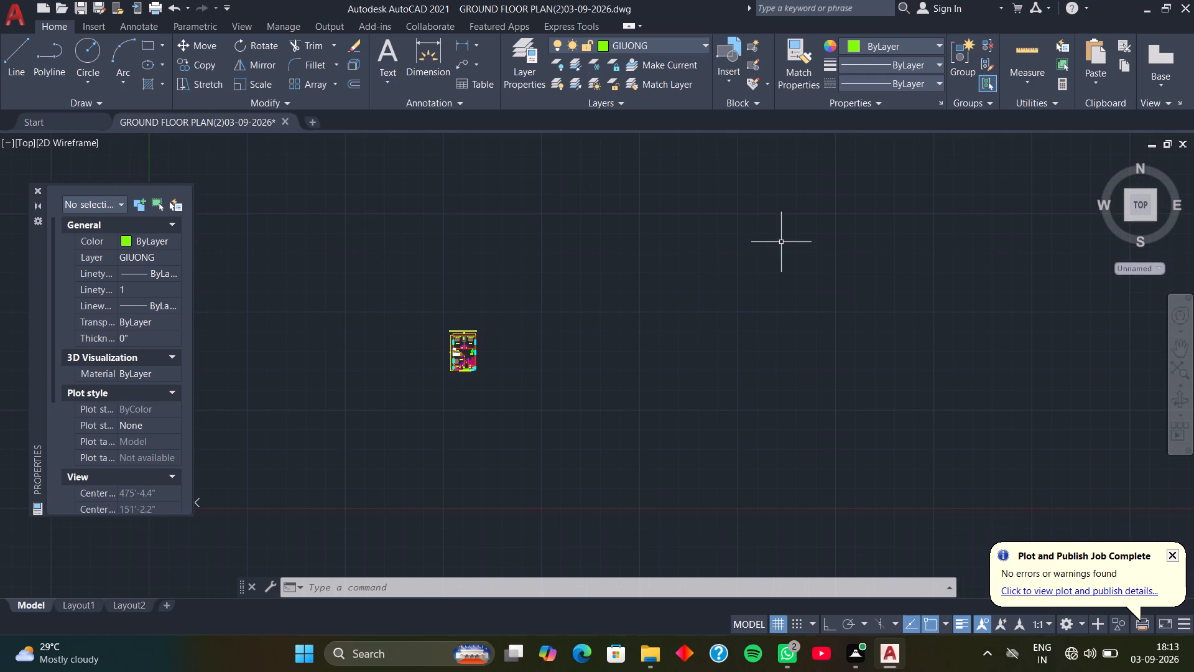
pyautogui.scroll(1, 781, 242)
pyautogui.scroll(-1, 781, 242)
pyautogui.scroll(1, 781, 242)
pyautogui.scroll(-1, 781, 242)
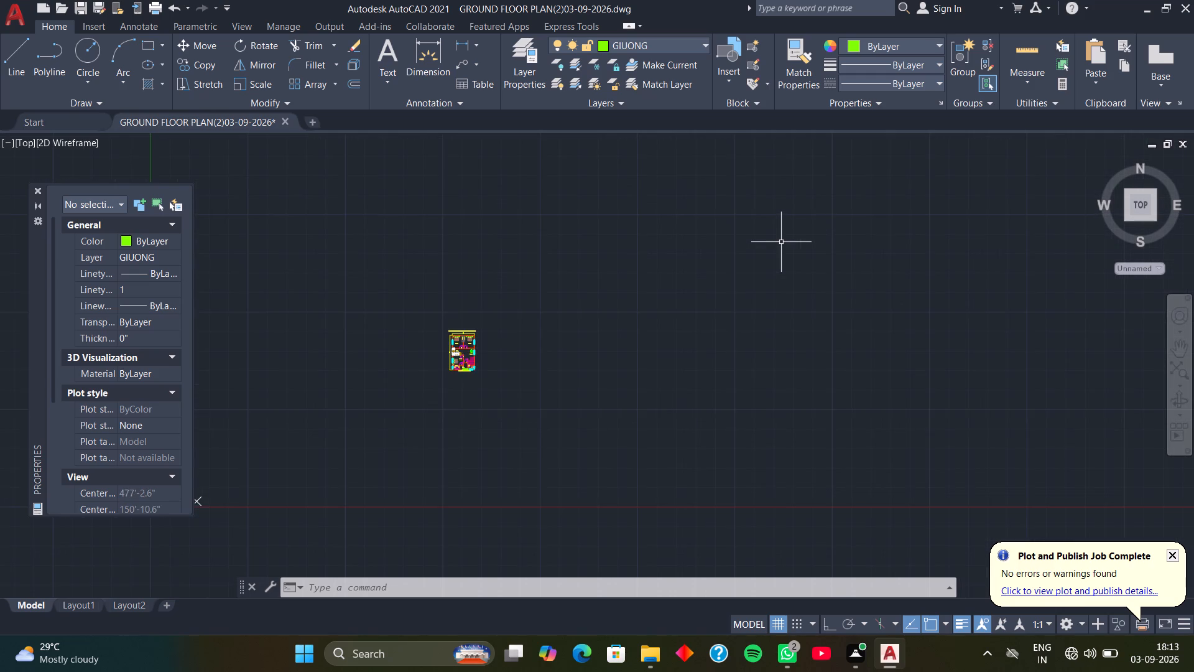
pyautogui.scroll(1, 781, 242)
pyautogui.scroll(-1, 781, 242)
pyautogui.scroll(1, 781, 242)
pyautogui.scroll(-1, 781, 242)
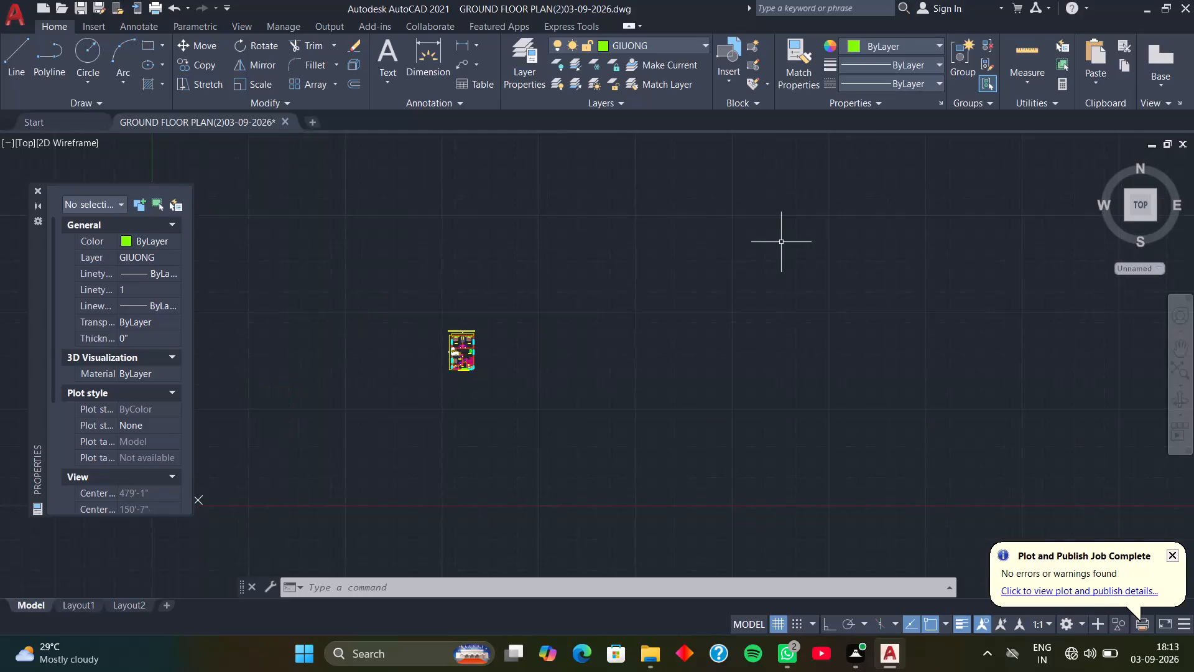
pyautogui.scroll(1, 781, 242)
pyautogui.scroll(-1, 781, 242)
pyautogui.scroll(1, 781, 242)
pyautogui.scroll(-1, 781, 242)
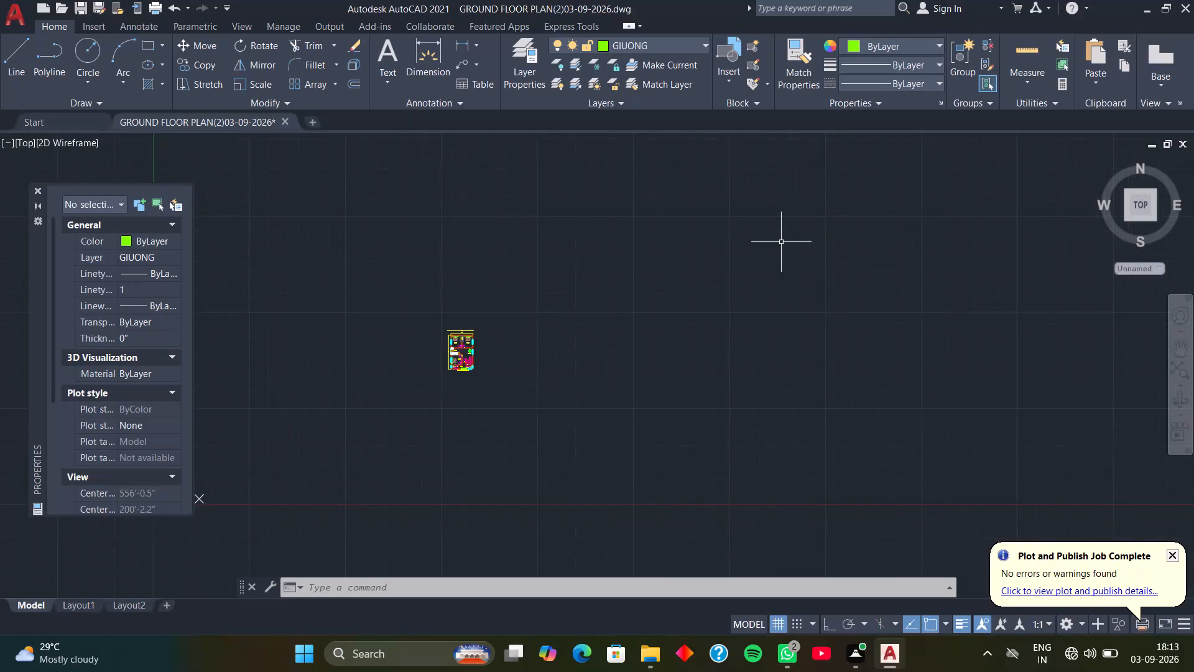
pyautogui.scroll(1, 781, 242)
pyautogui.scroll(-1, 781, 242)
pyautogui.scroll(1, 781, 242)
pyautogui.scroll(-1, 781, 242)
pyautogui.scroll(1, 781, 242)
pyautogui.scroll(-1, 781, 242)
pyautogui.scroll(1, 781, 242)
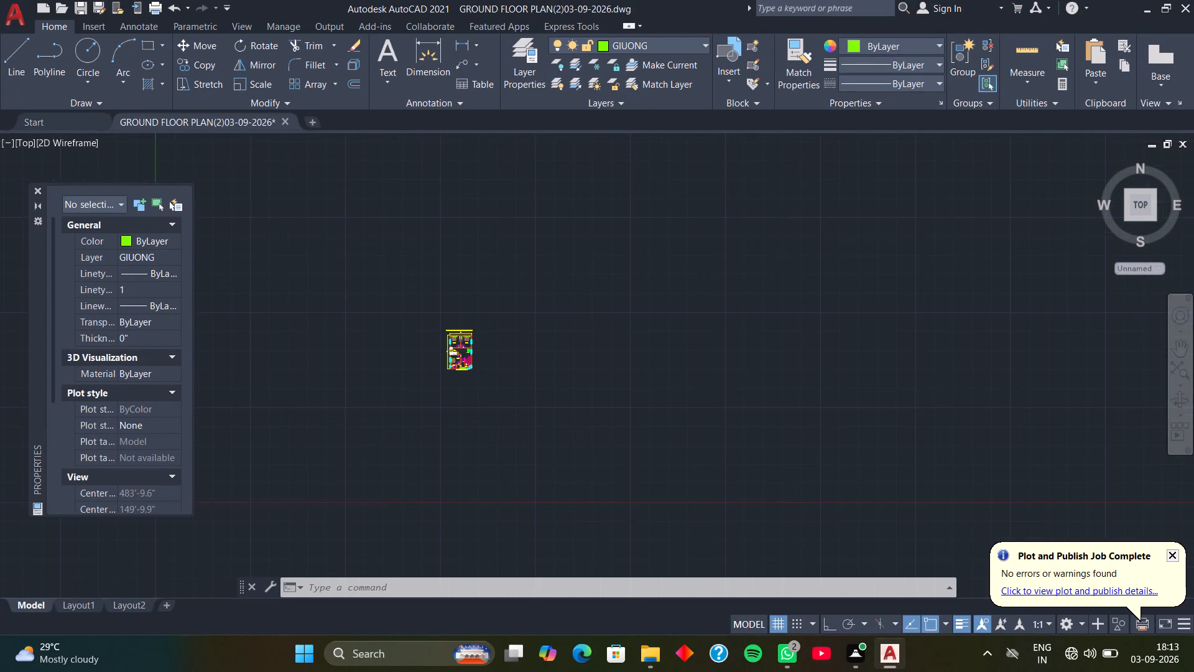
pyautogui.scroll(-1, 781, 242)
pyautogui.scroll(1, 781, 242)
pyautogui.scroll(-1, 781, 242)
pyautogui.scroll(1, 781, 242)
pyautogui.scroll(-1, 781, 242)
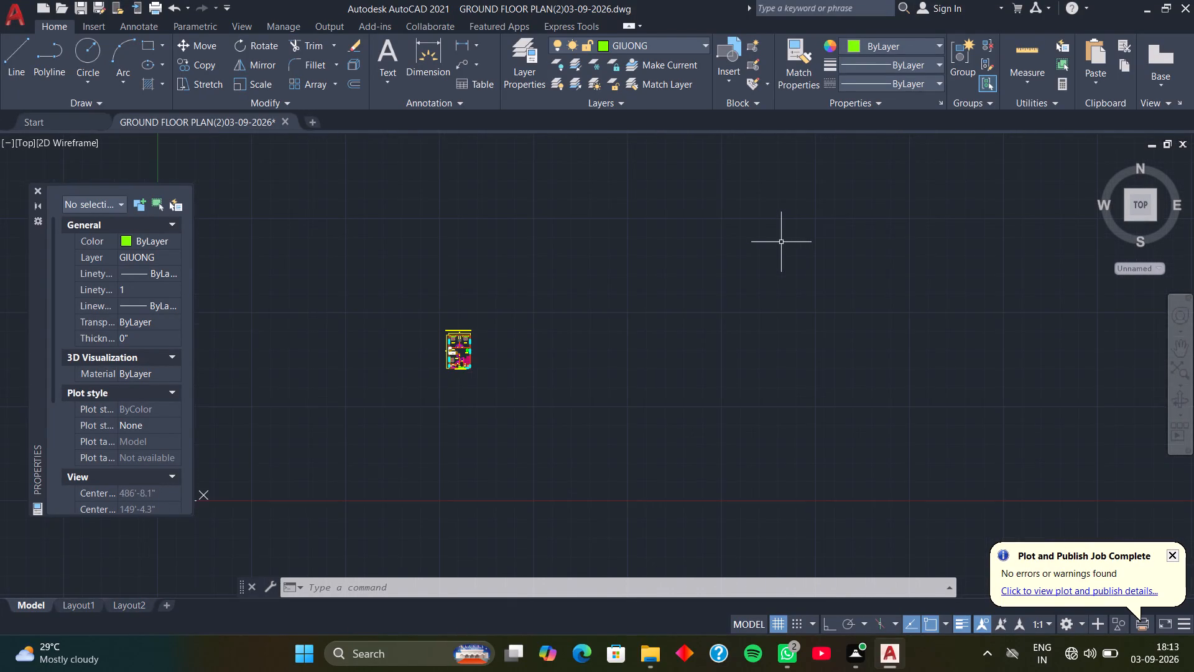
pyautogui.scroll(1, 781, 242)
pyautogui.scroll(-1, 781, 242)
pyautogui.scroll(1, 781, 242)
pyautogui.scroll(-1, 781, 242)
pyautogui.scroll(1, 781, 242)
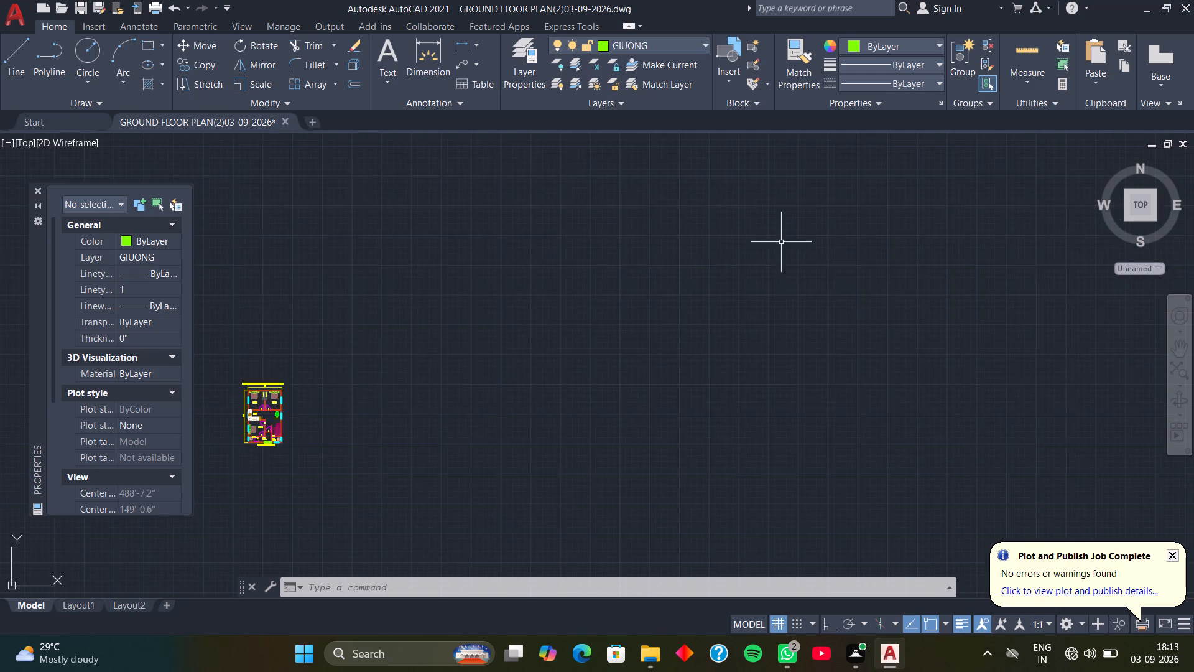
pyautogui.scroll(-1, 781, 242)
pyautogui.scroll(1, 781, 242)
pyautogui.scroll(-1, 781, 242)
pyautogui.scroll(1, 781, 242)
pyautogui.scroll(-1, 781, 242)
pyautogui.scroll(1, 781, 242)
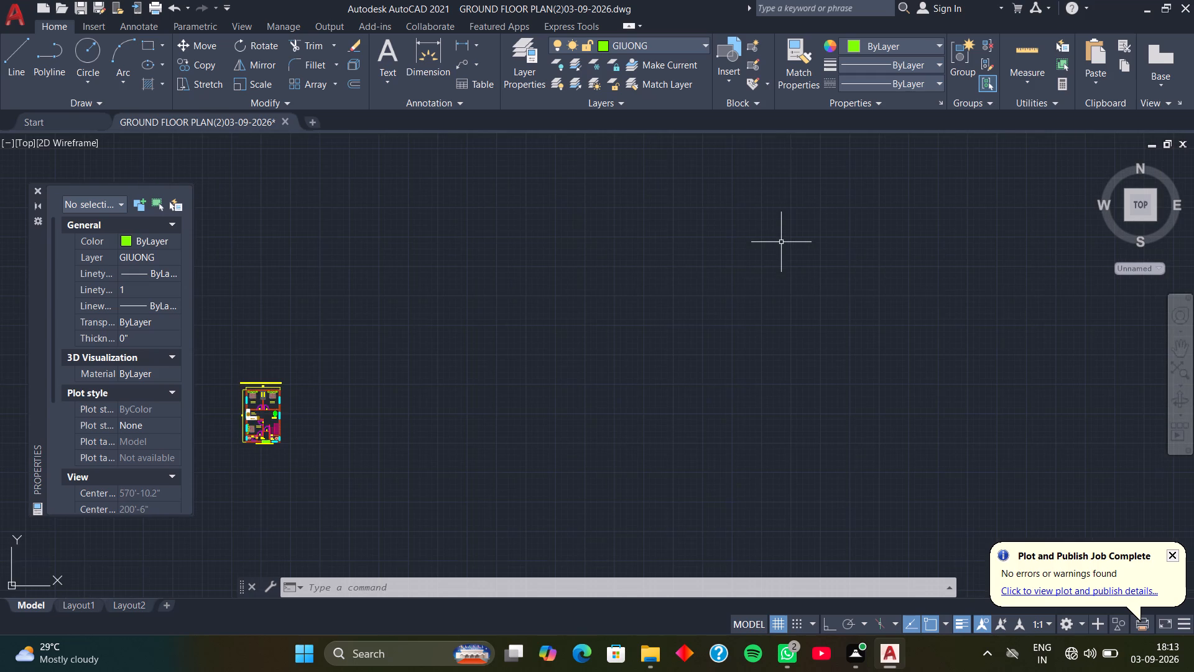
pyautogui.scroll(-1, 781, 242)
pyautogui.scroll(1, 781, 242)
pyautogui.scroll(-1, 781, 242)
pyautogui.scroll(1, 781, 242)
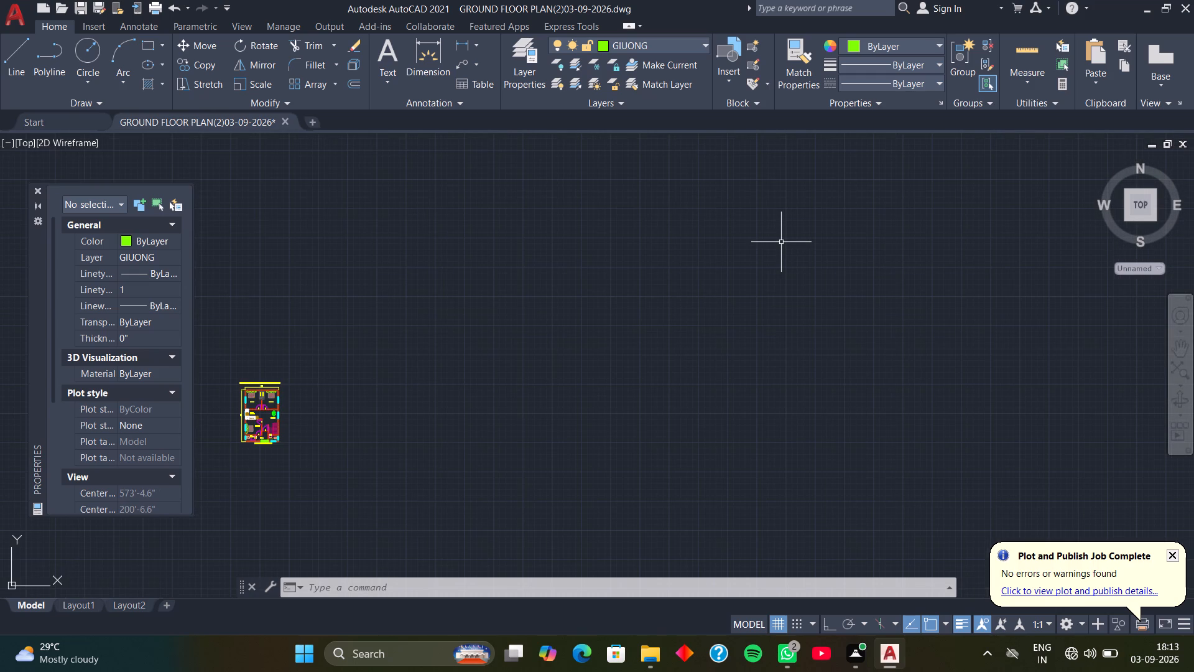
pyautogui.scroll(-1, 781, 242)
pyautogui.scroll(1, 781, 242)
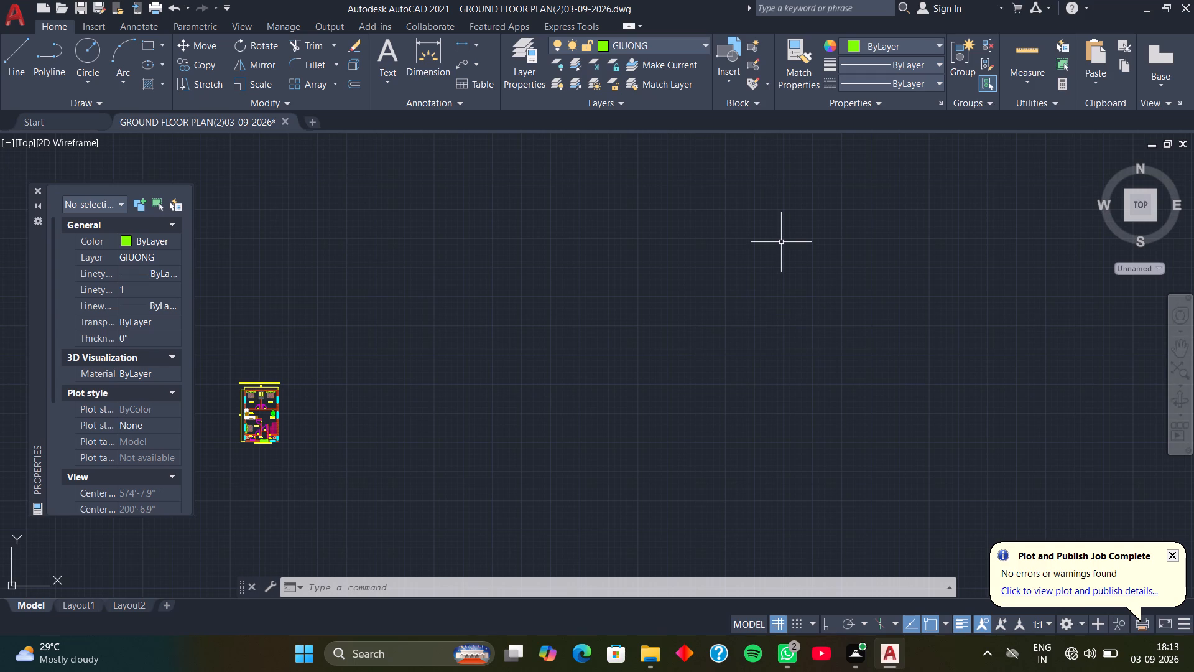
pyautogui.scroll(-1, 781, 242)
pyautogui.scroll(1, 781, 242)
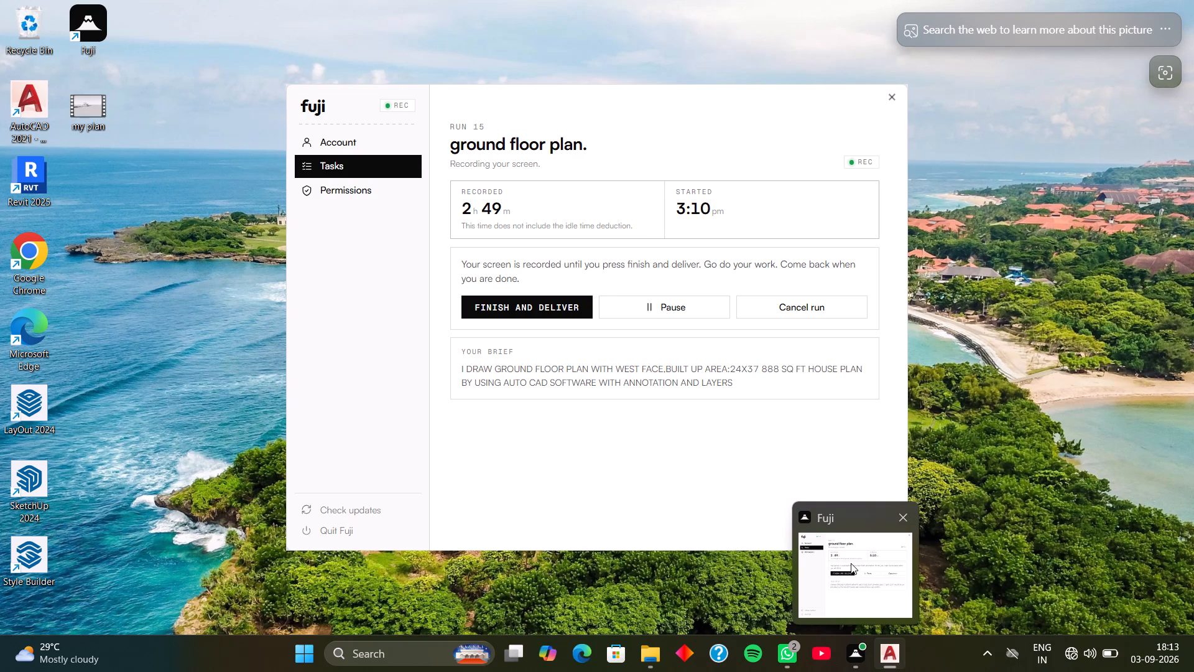
# Examine the whole ground floor plan with its room labels, furniture, doors, title and overall dimensions.
pyautogui.moveTo(311, 457); pyautogui.dragTo(317, 456, button='middle')
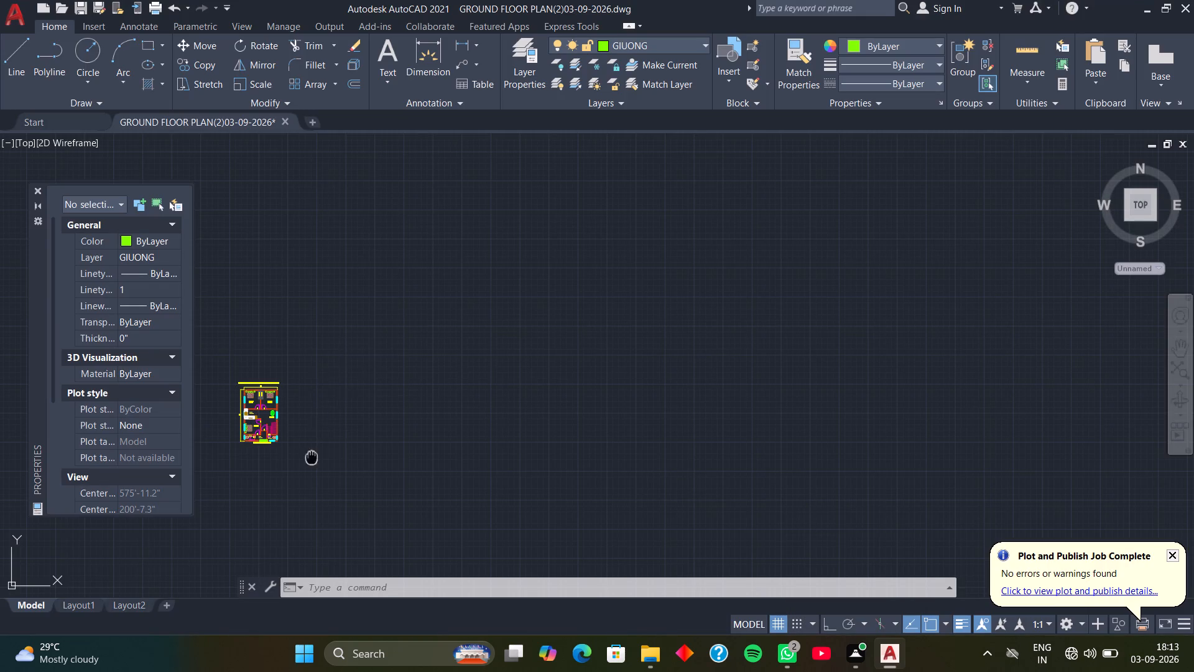
pyautogui.moveTo(317, 456); pyautogui.dragTo(818, 393, button='middle')
pyautogui.moveTo(820, 376); pyautogui.dragTo(695, 437, button='middle')
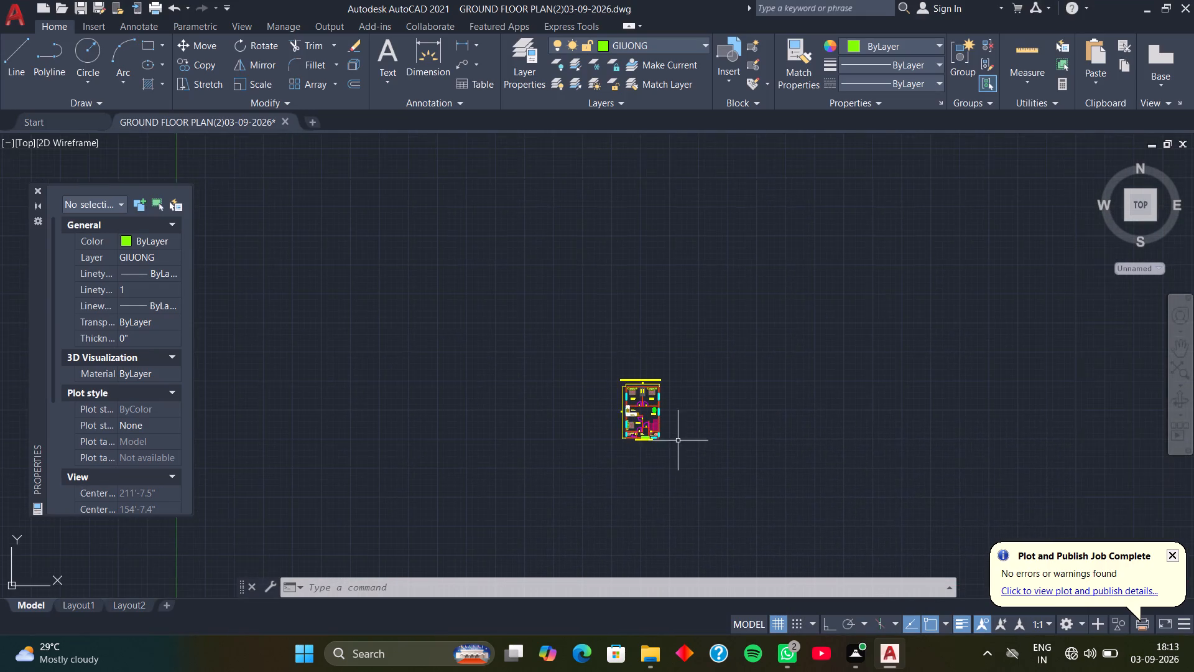
pyautogui.scroll(3, 621, 431)
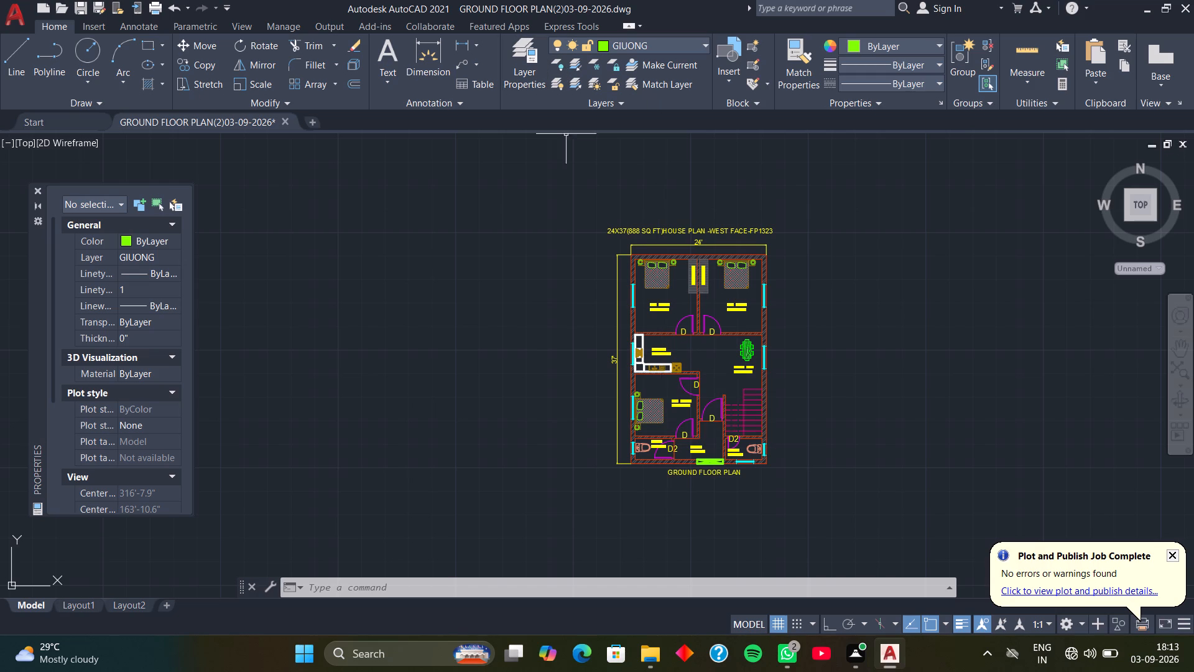
pyautogui.moveTo(711, 362); pyautogui.dragTo(673, 362, button='middle')
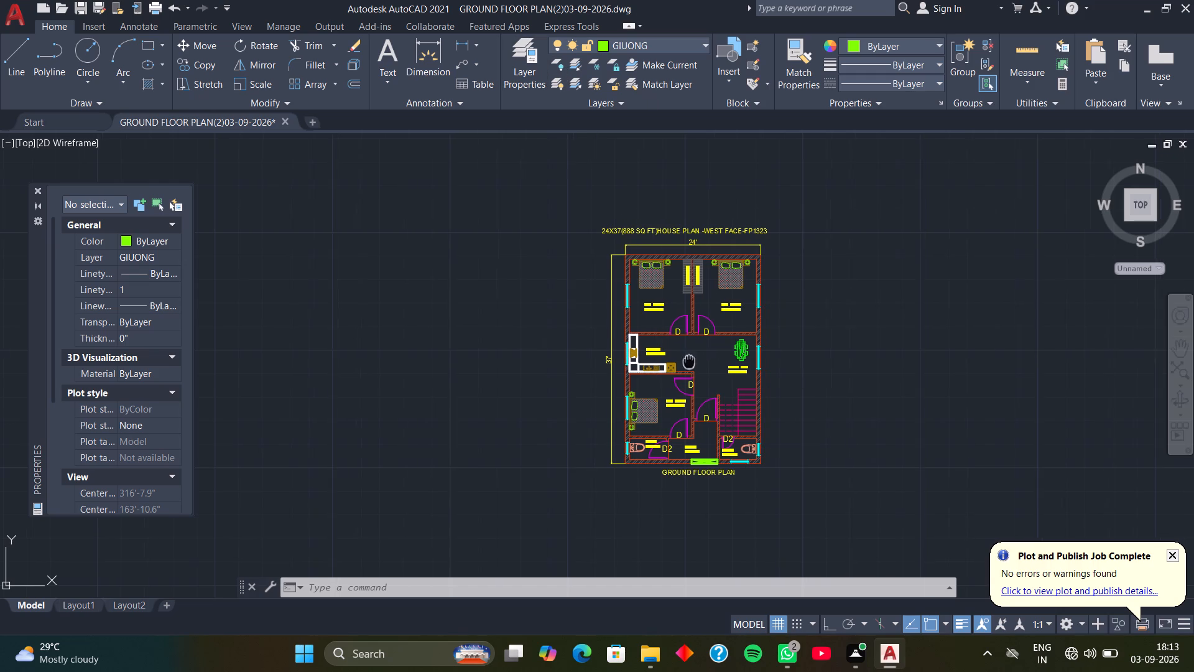
pyautogui.moveTo(673, 362); pyautogui.dragTo(562, 352, button='middle')
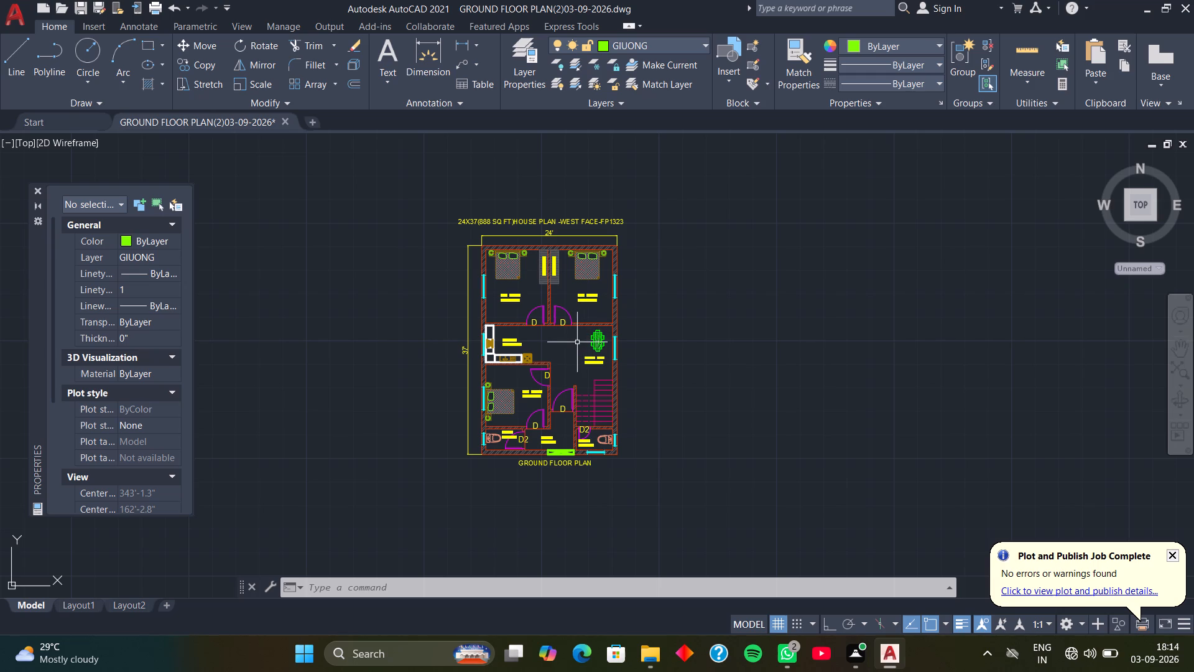
pyautogui.scroll(-1, 577, 342)
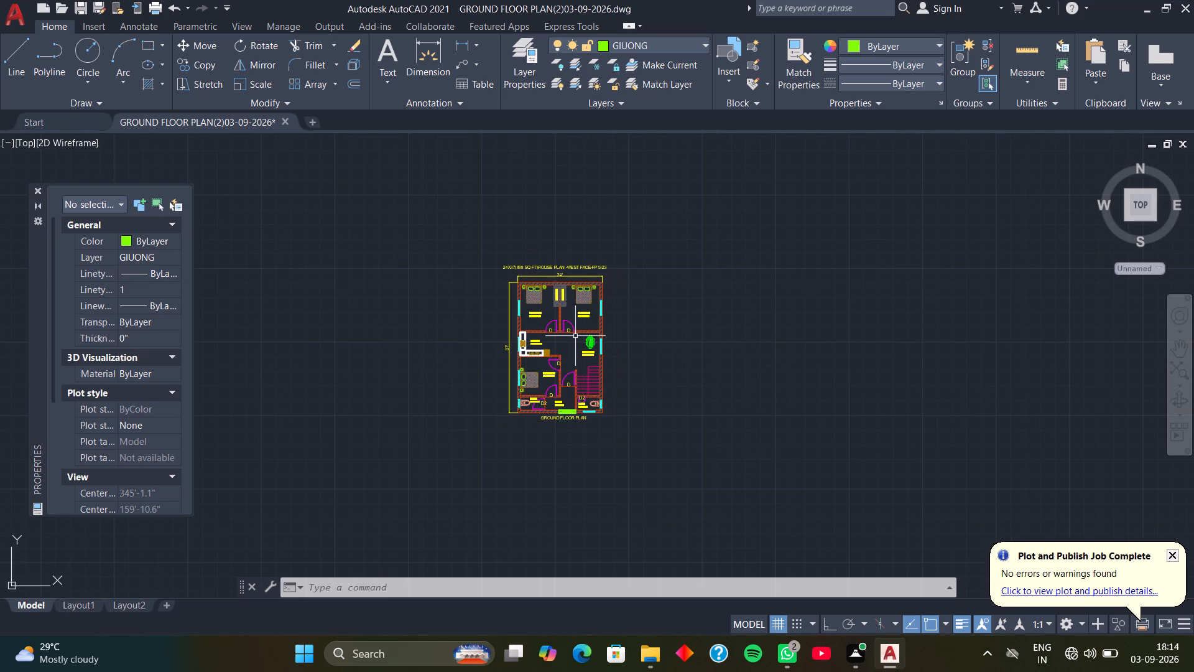
pyautogui.scroll(1, 575, 336)
pyautogui.scroll(-1, 575, 336)
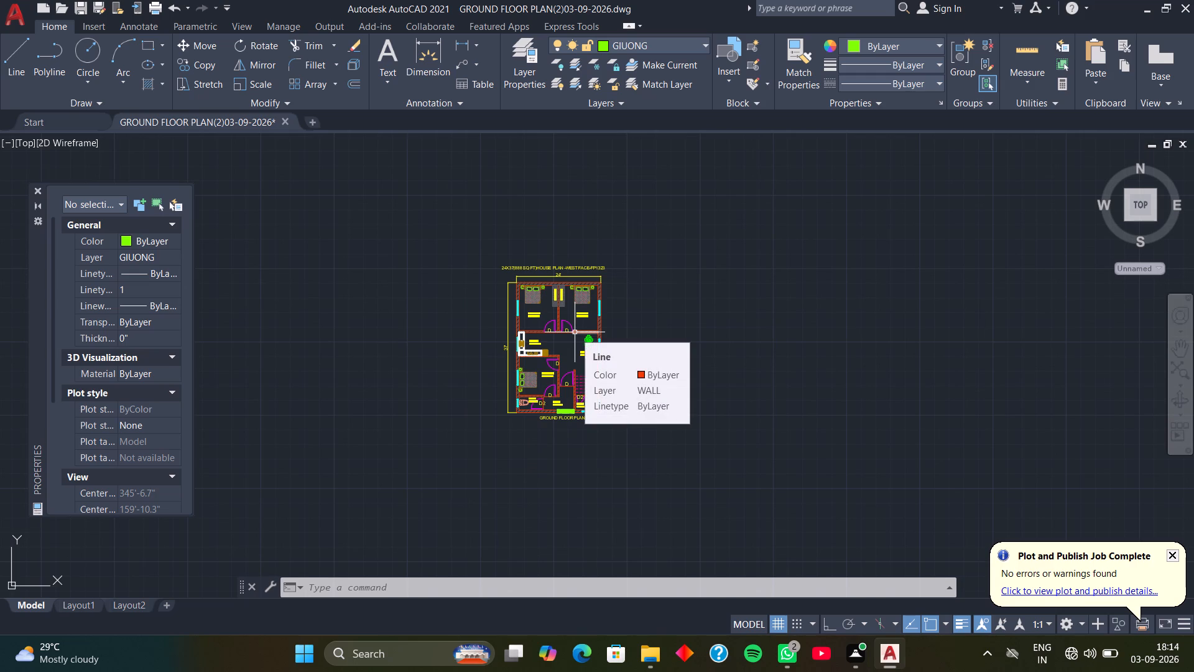
pyautogui.scroll(1, 575, 332)
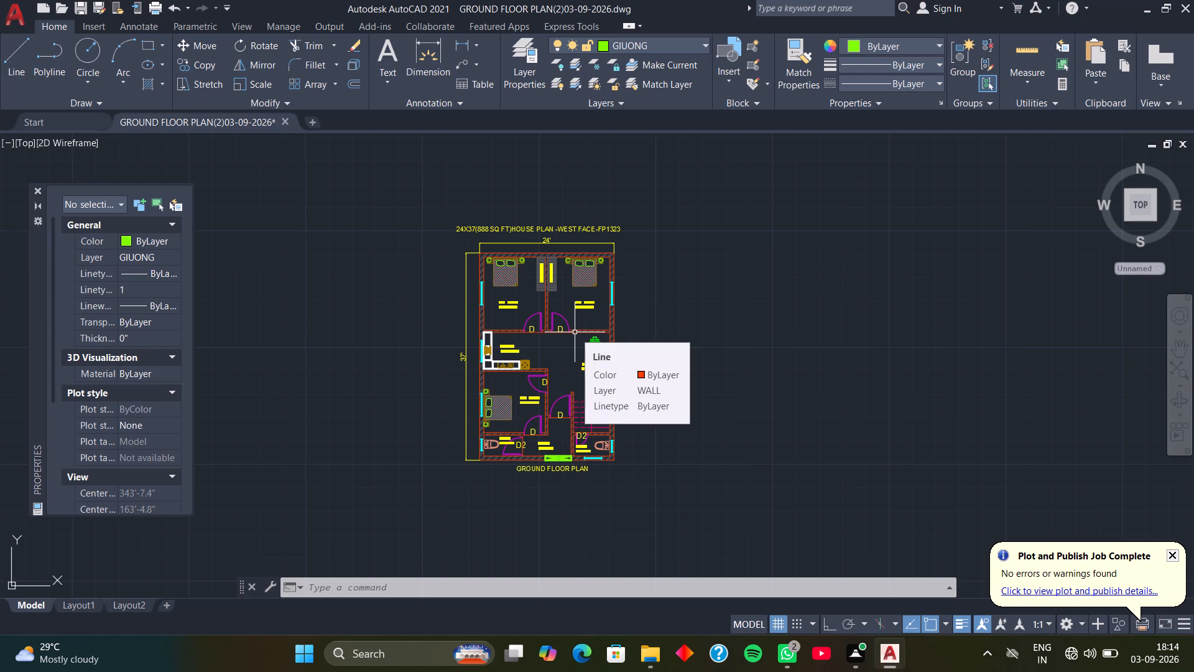
pyautogui.scroll(-1, 574, 325)
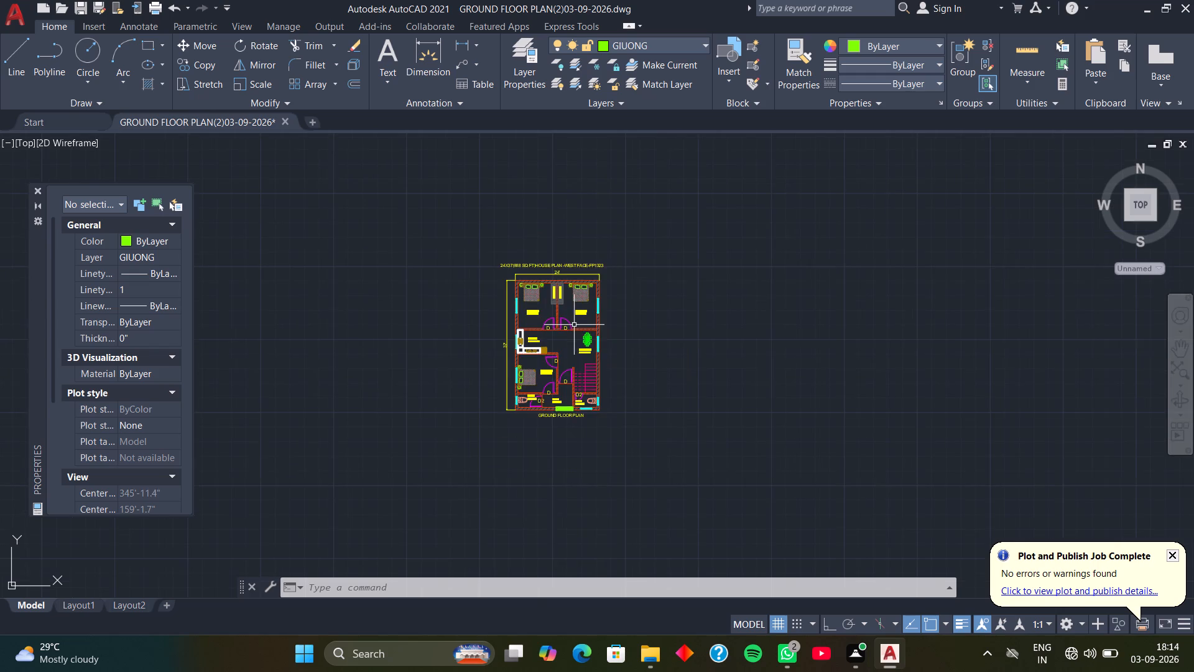
pyautogui.scroll(2, 574, 325)
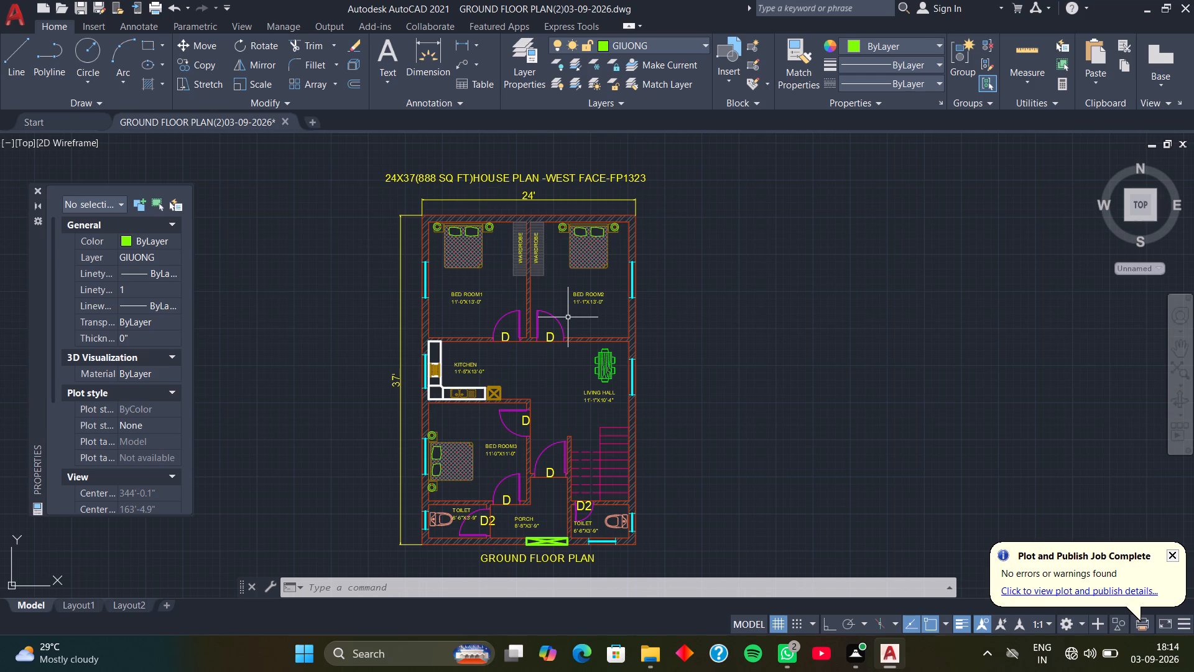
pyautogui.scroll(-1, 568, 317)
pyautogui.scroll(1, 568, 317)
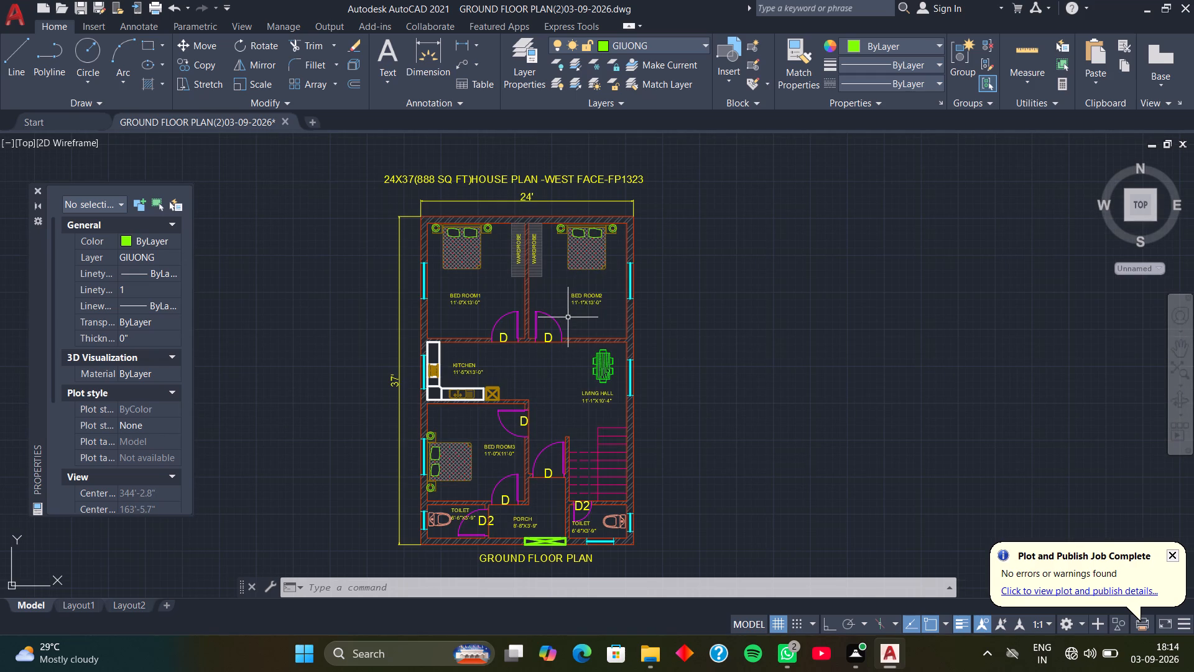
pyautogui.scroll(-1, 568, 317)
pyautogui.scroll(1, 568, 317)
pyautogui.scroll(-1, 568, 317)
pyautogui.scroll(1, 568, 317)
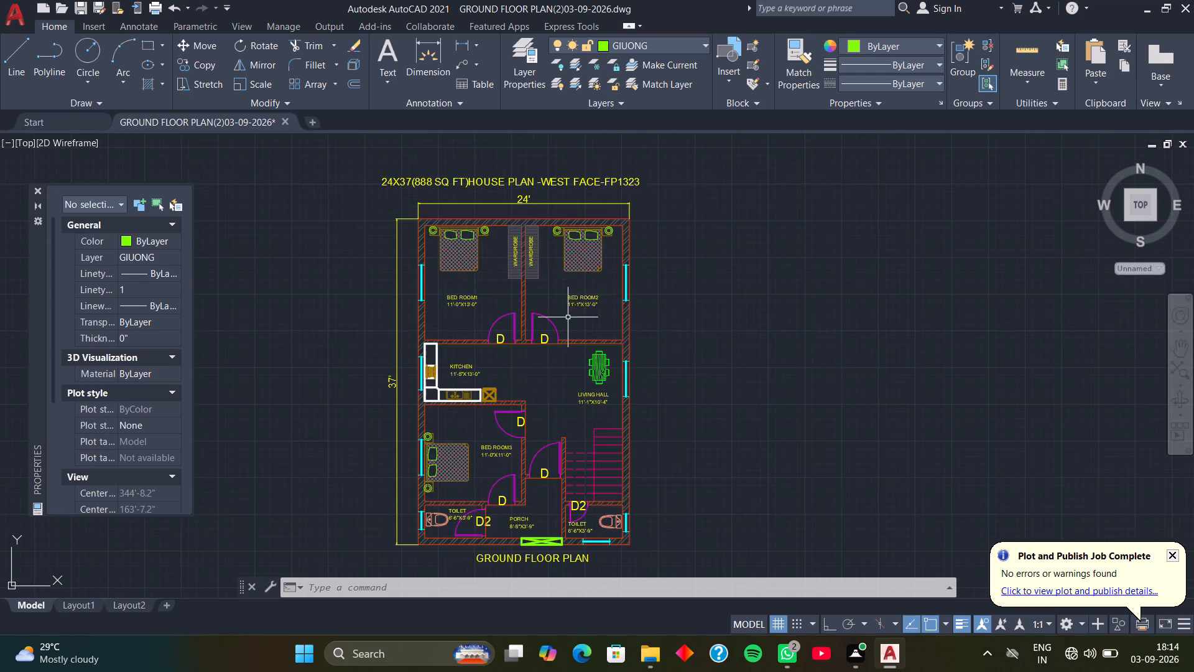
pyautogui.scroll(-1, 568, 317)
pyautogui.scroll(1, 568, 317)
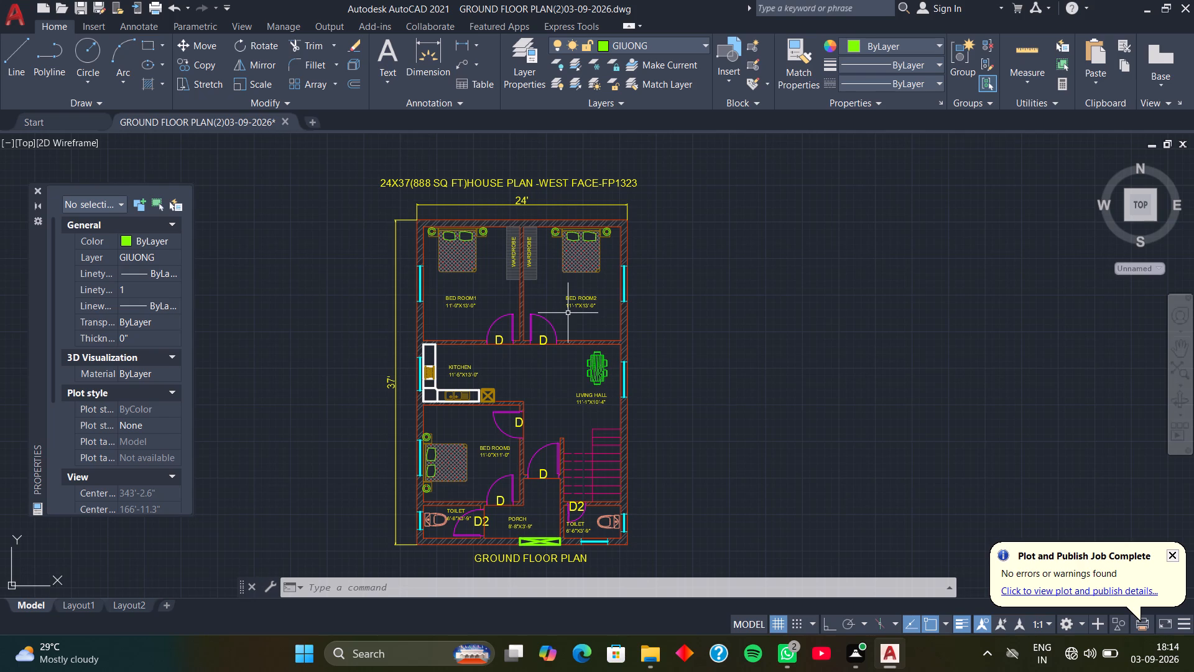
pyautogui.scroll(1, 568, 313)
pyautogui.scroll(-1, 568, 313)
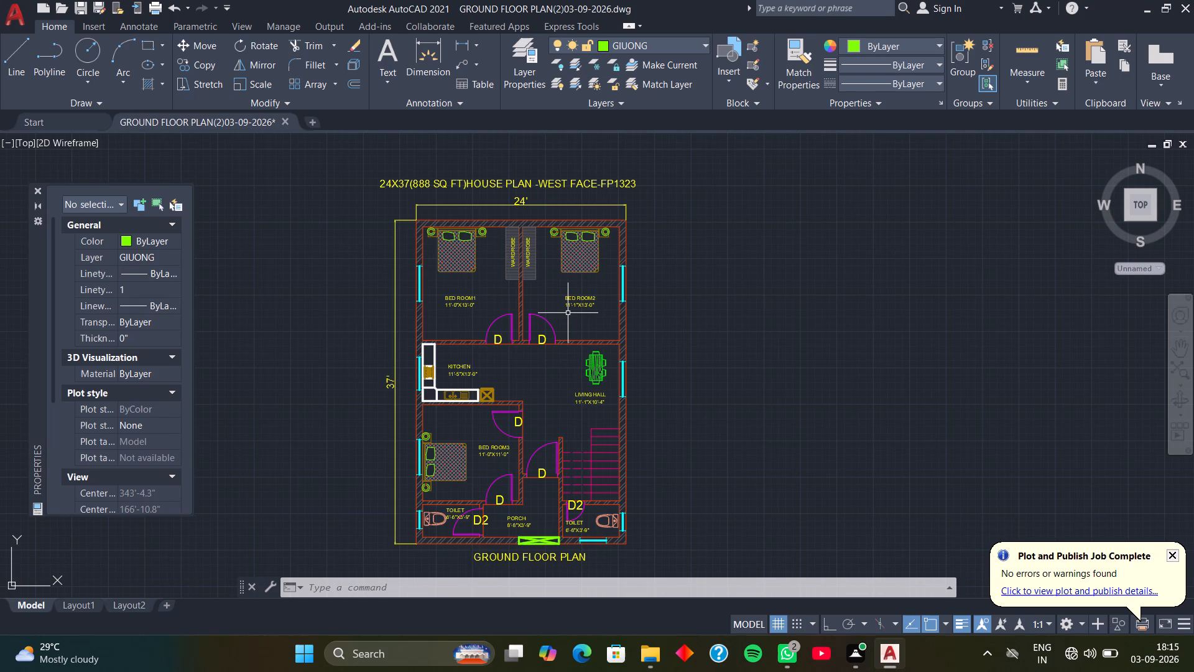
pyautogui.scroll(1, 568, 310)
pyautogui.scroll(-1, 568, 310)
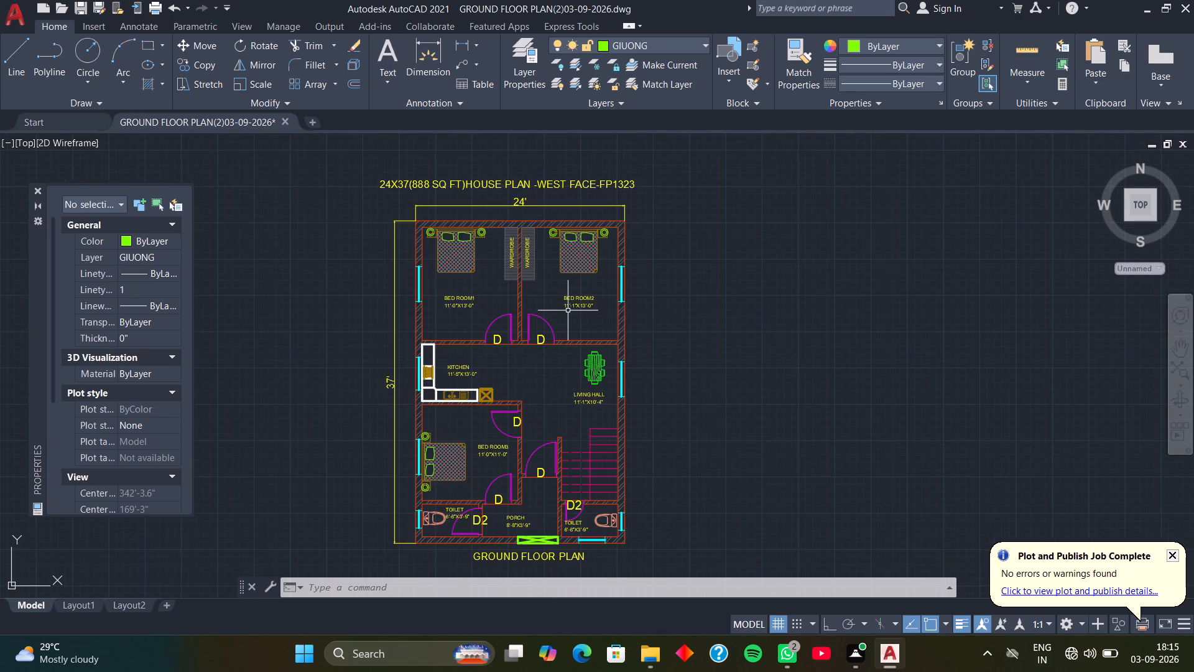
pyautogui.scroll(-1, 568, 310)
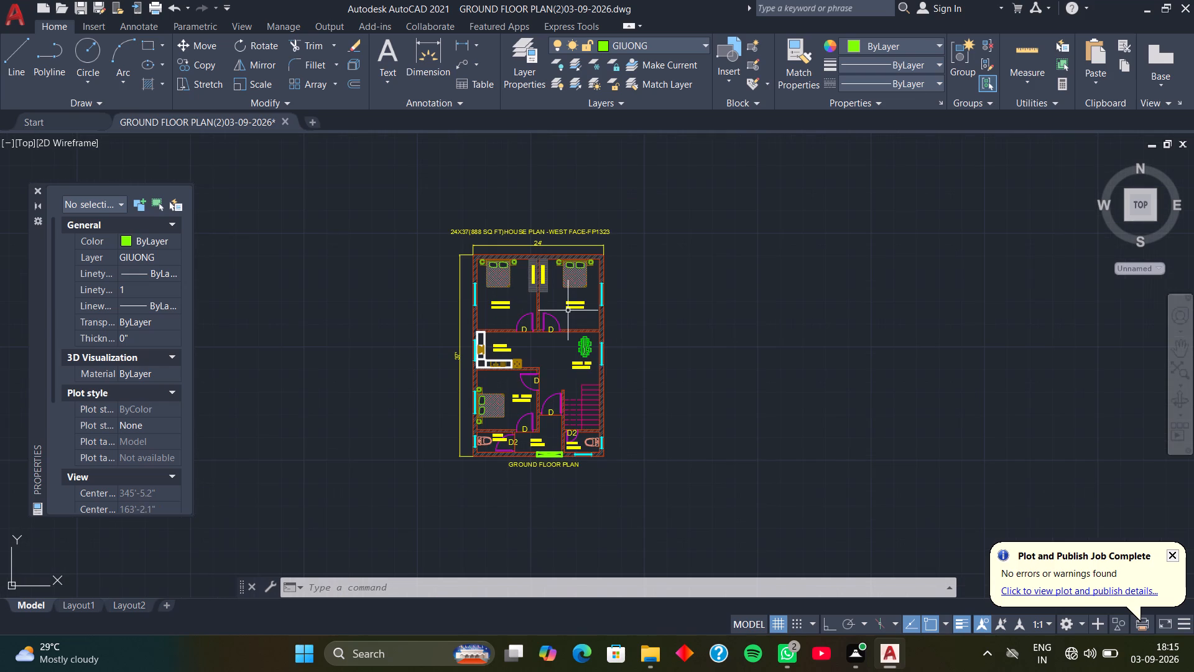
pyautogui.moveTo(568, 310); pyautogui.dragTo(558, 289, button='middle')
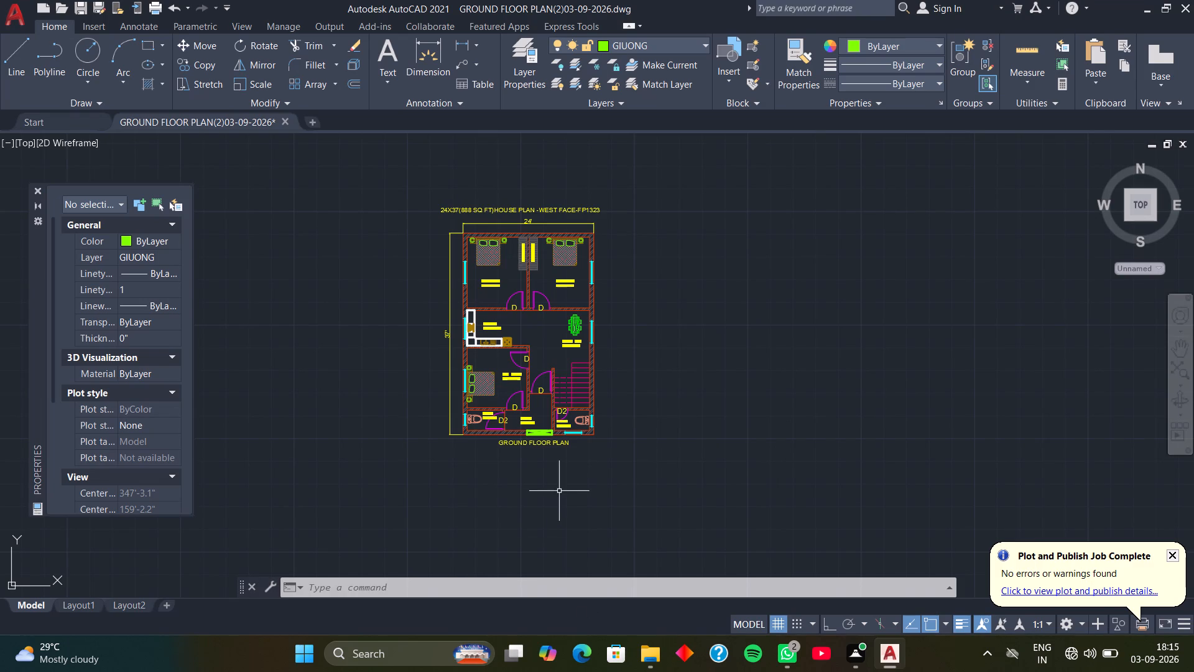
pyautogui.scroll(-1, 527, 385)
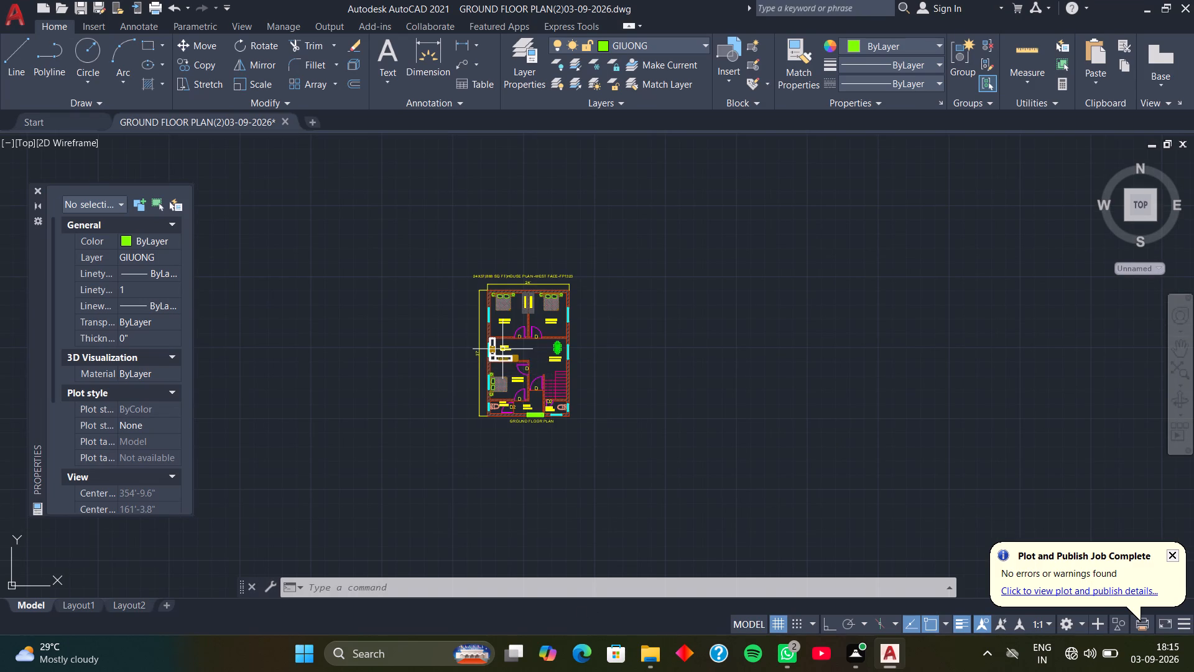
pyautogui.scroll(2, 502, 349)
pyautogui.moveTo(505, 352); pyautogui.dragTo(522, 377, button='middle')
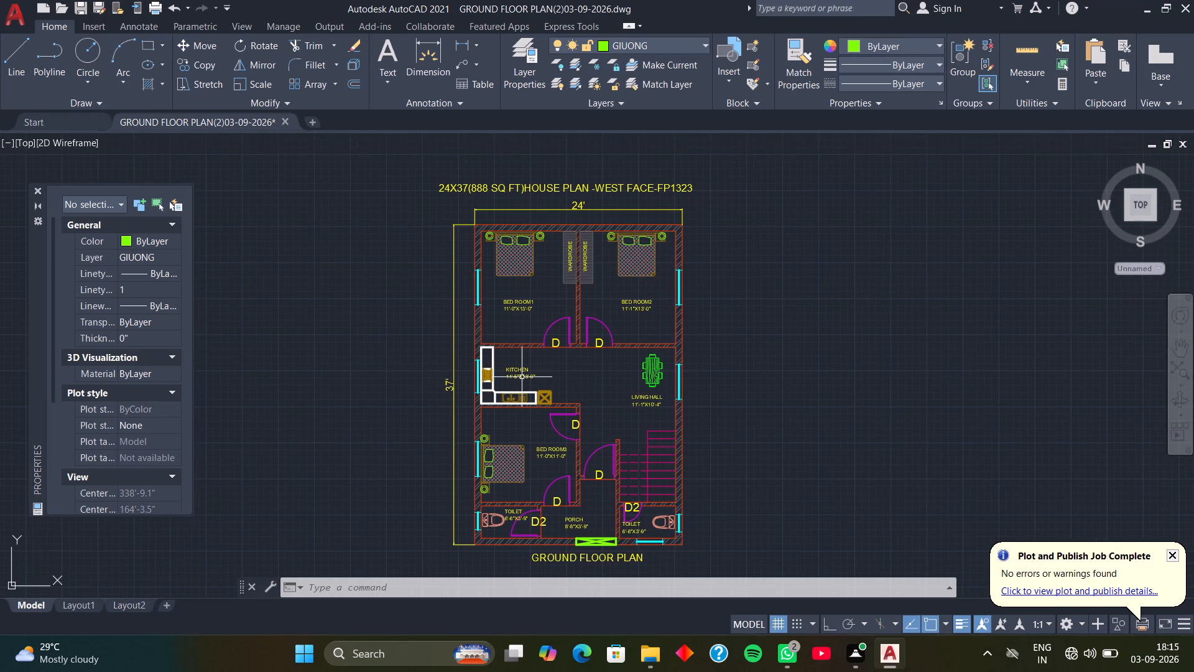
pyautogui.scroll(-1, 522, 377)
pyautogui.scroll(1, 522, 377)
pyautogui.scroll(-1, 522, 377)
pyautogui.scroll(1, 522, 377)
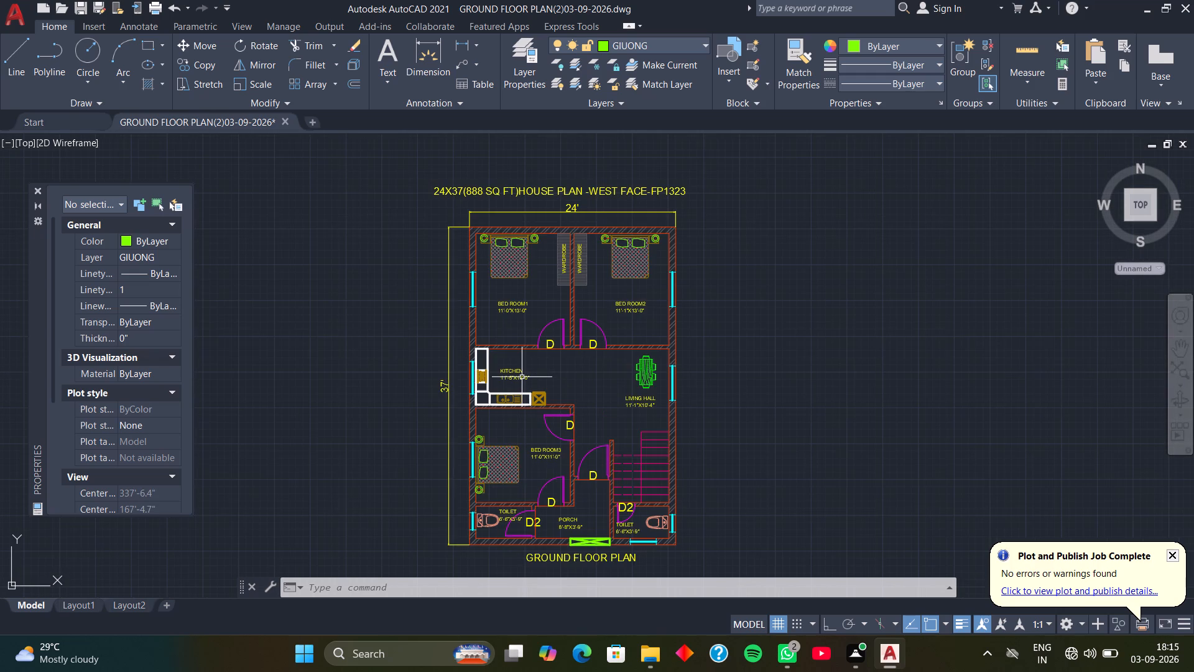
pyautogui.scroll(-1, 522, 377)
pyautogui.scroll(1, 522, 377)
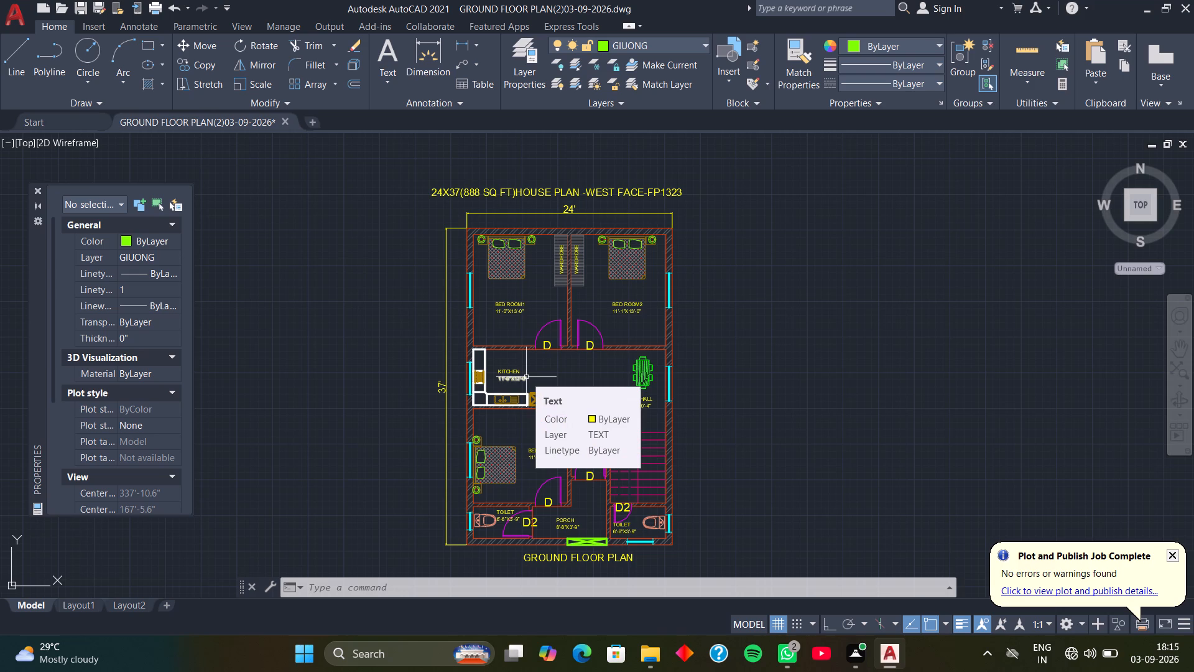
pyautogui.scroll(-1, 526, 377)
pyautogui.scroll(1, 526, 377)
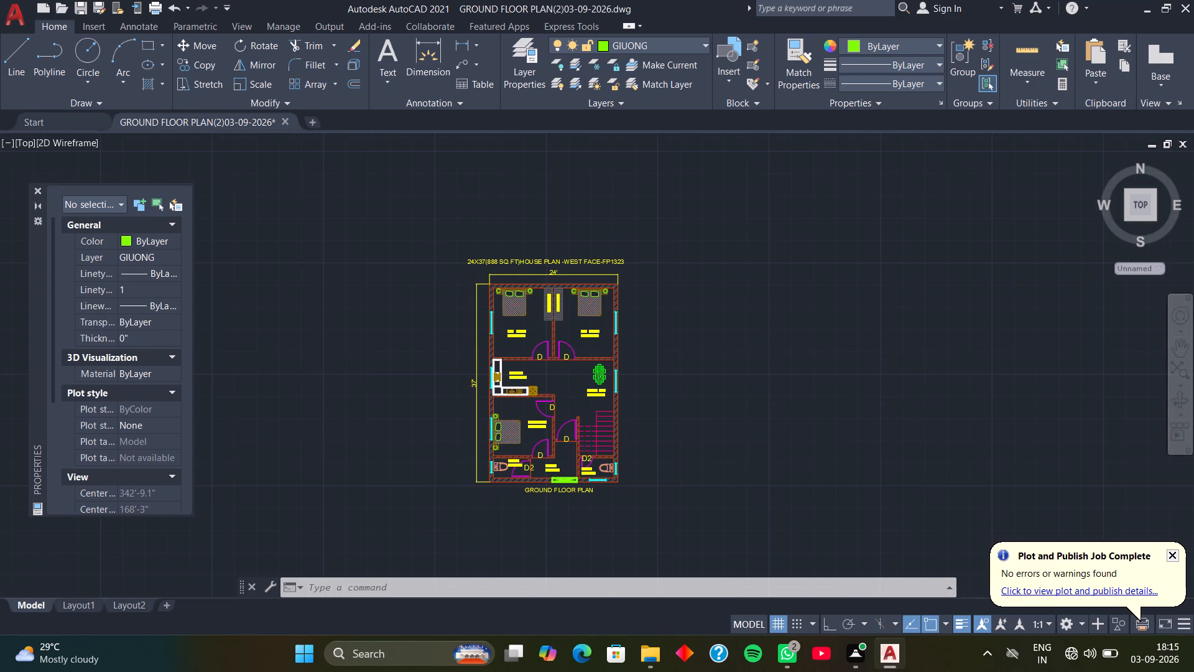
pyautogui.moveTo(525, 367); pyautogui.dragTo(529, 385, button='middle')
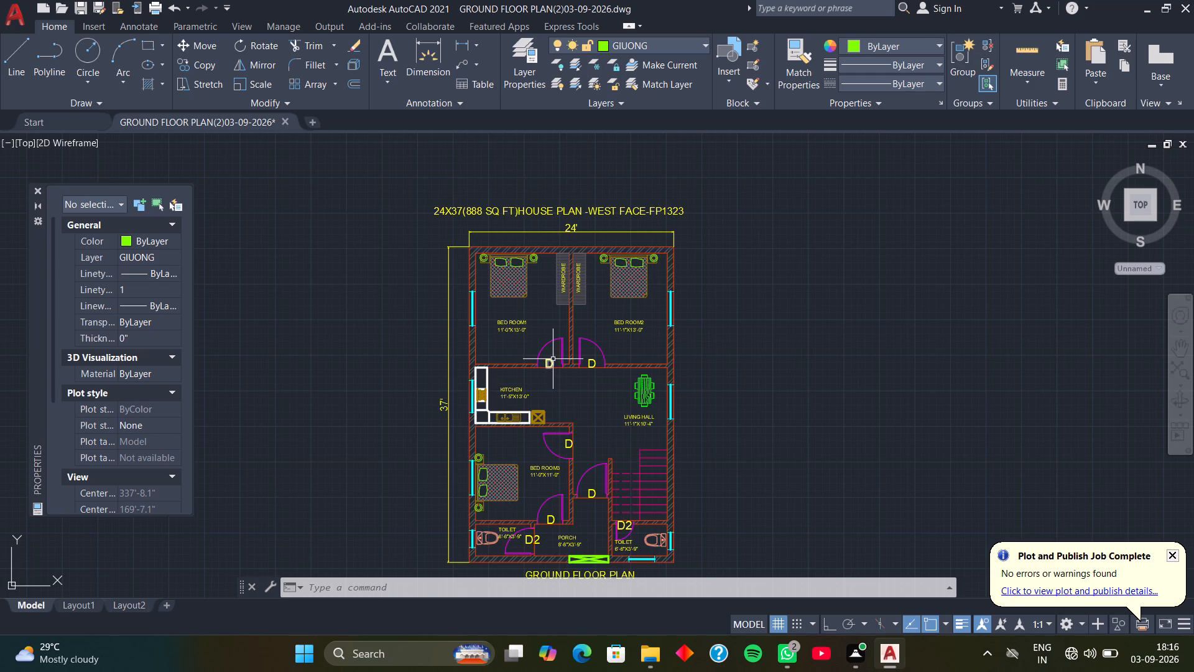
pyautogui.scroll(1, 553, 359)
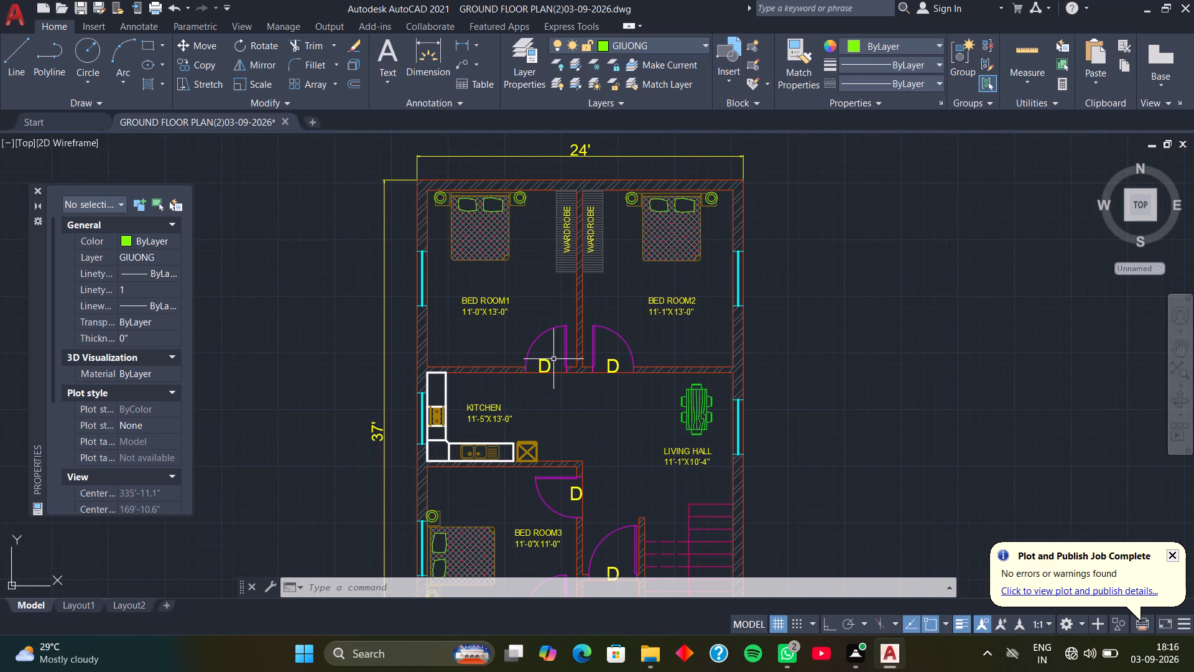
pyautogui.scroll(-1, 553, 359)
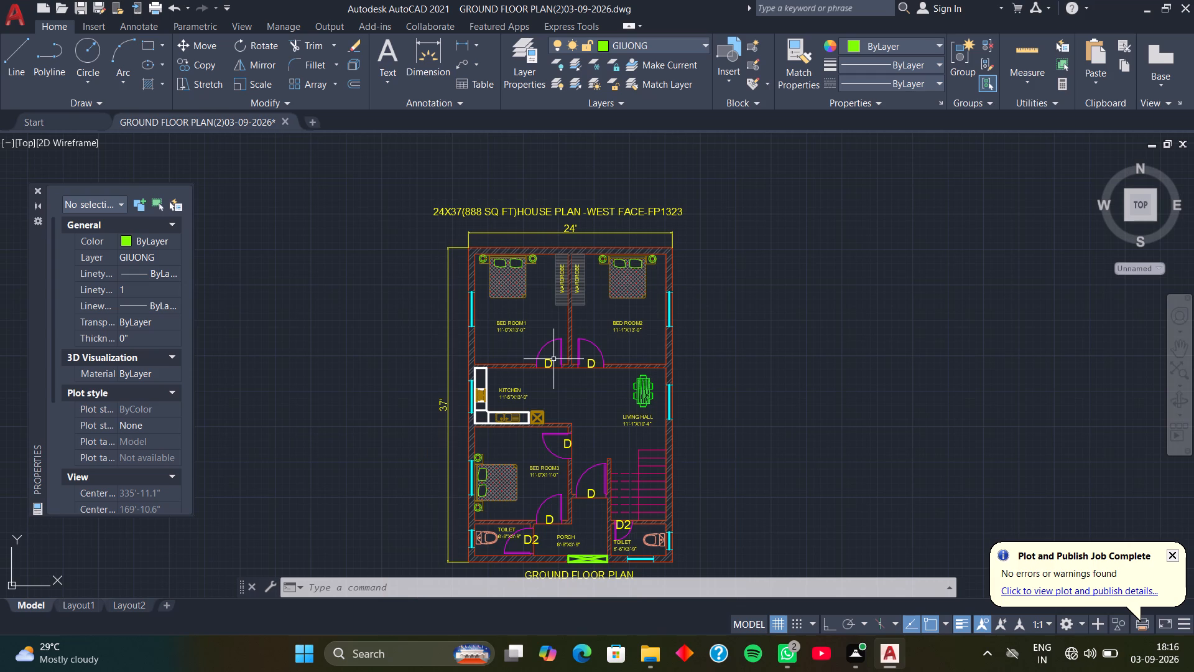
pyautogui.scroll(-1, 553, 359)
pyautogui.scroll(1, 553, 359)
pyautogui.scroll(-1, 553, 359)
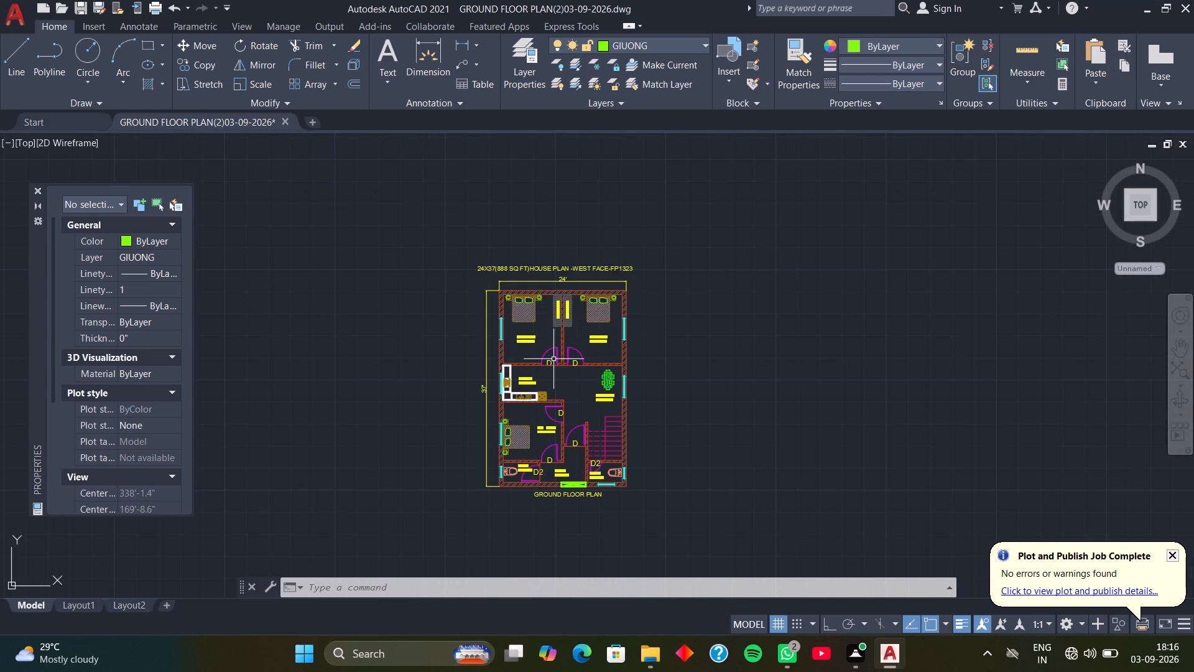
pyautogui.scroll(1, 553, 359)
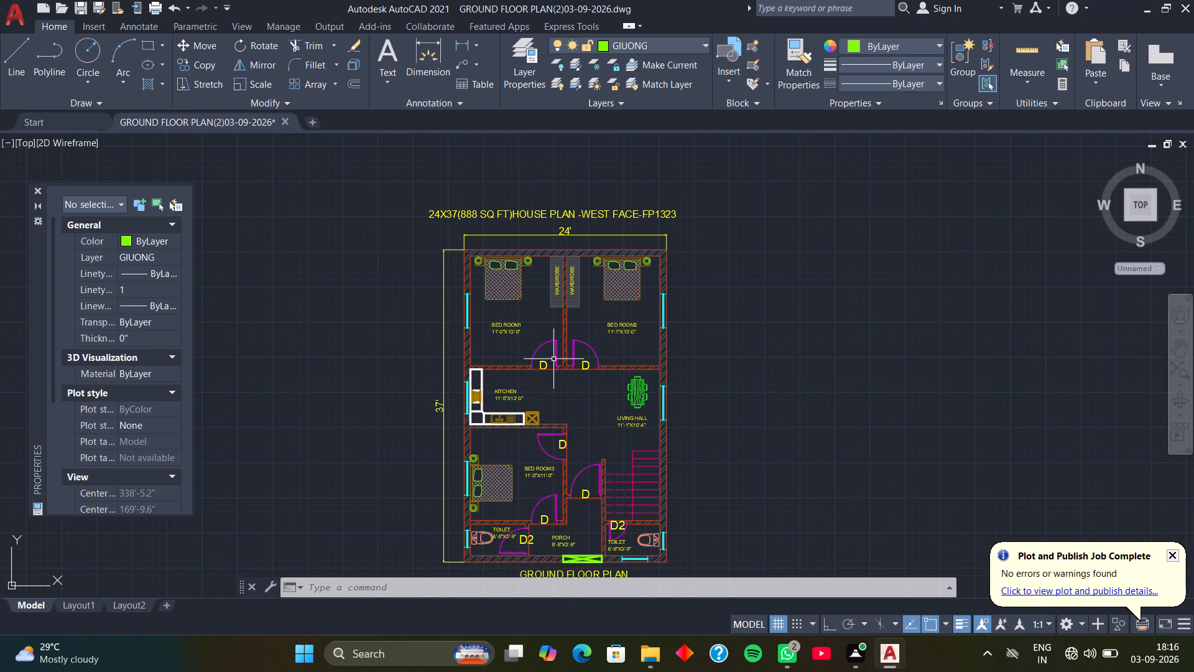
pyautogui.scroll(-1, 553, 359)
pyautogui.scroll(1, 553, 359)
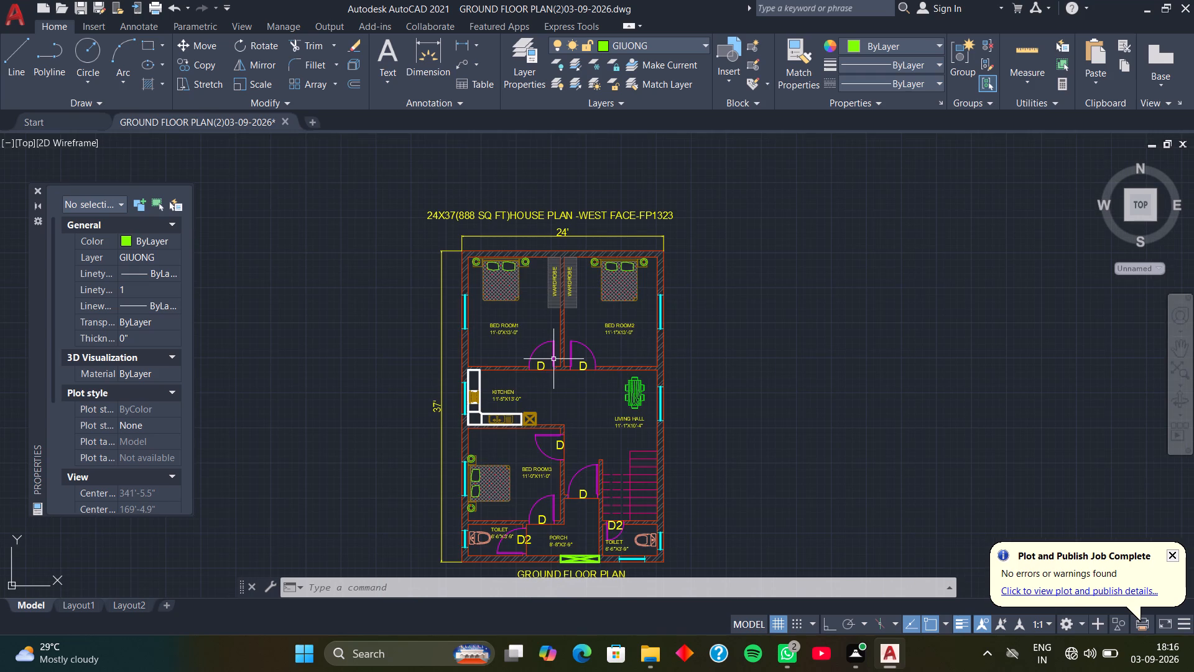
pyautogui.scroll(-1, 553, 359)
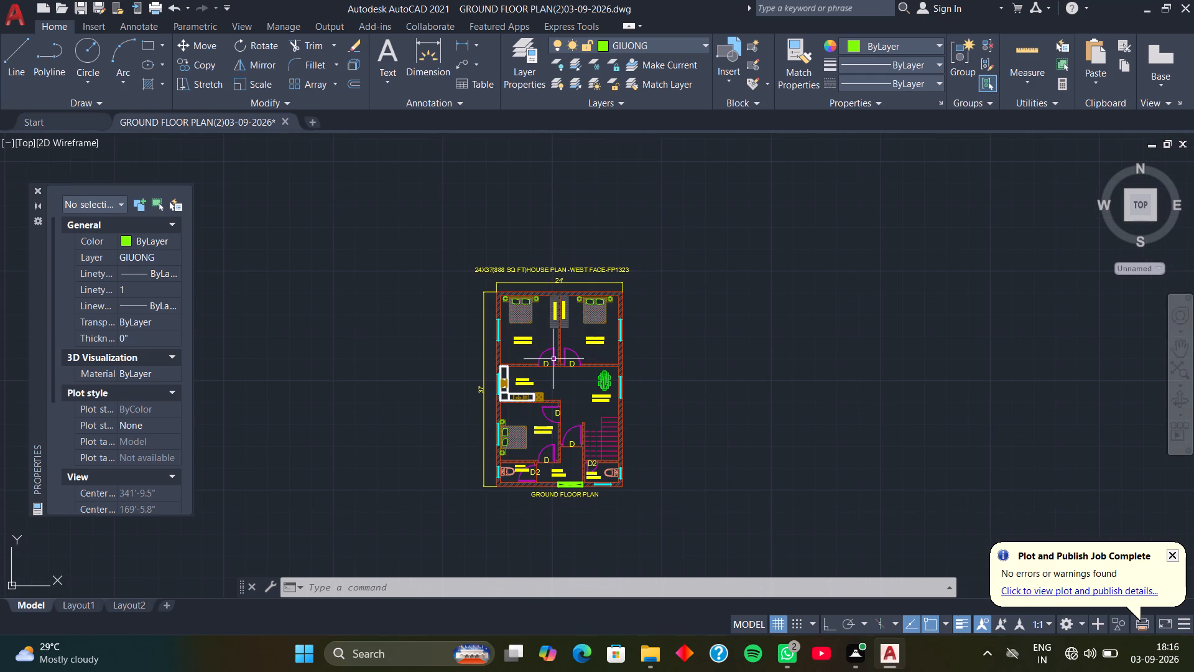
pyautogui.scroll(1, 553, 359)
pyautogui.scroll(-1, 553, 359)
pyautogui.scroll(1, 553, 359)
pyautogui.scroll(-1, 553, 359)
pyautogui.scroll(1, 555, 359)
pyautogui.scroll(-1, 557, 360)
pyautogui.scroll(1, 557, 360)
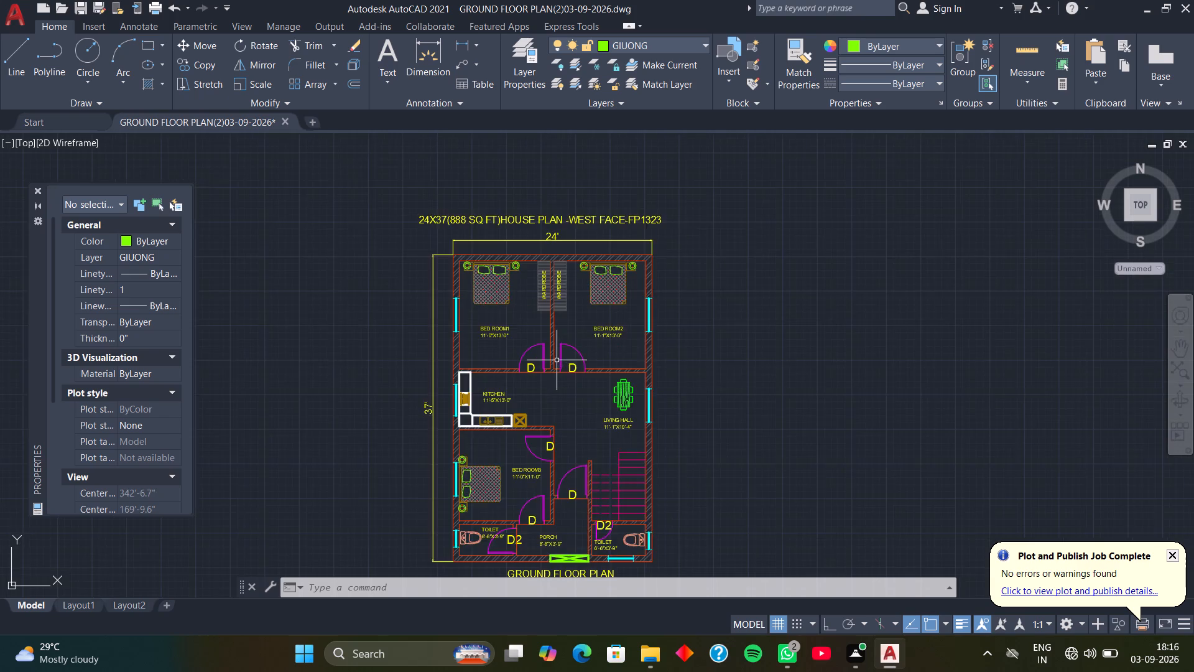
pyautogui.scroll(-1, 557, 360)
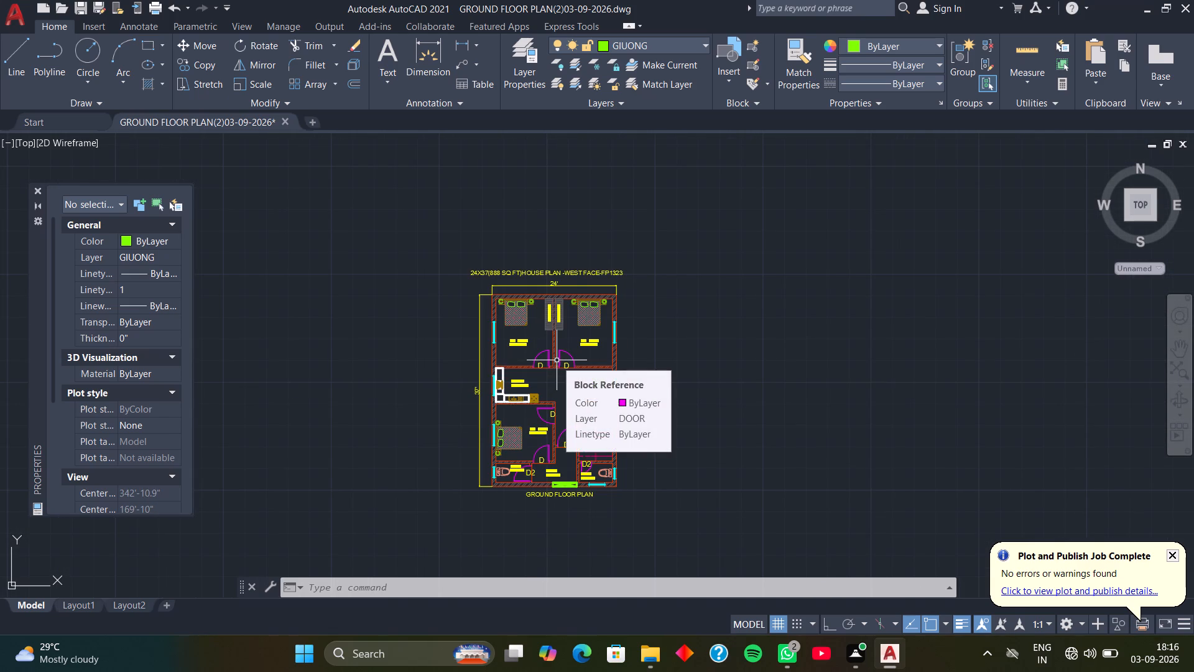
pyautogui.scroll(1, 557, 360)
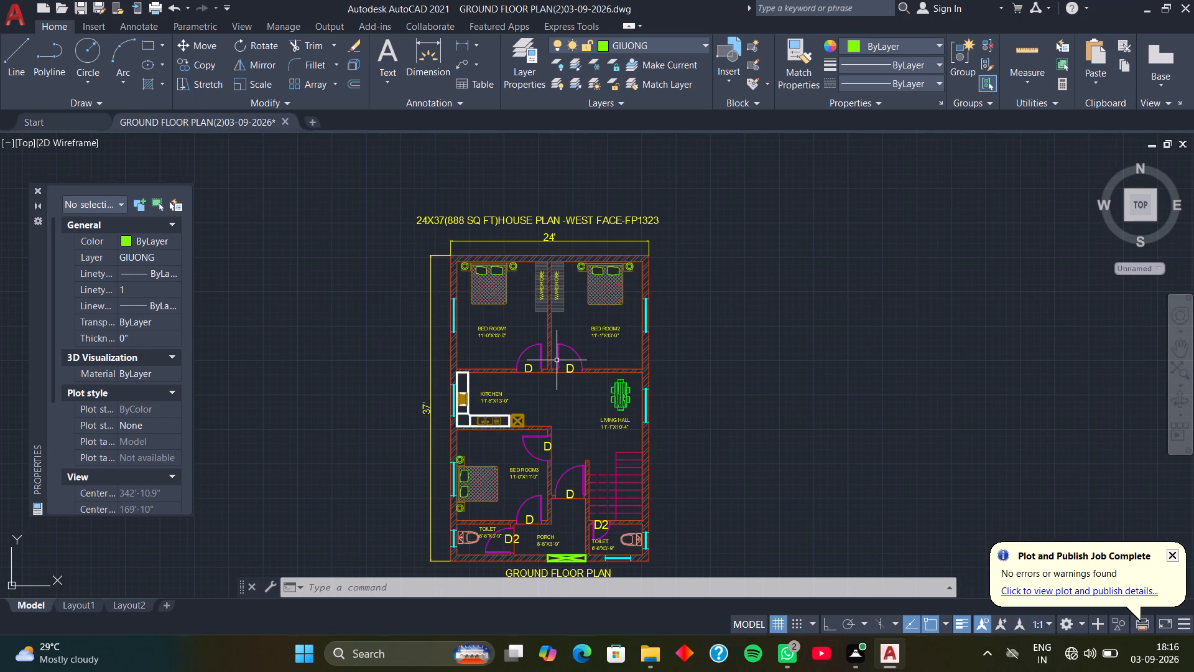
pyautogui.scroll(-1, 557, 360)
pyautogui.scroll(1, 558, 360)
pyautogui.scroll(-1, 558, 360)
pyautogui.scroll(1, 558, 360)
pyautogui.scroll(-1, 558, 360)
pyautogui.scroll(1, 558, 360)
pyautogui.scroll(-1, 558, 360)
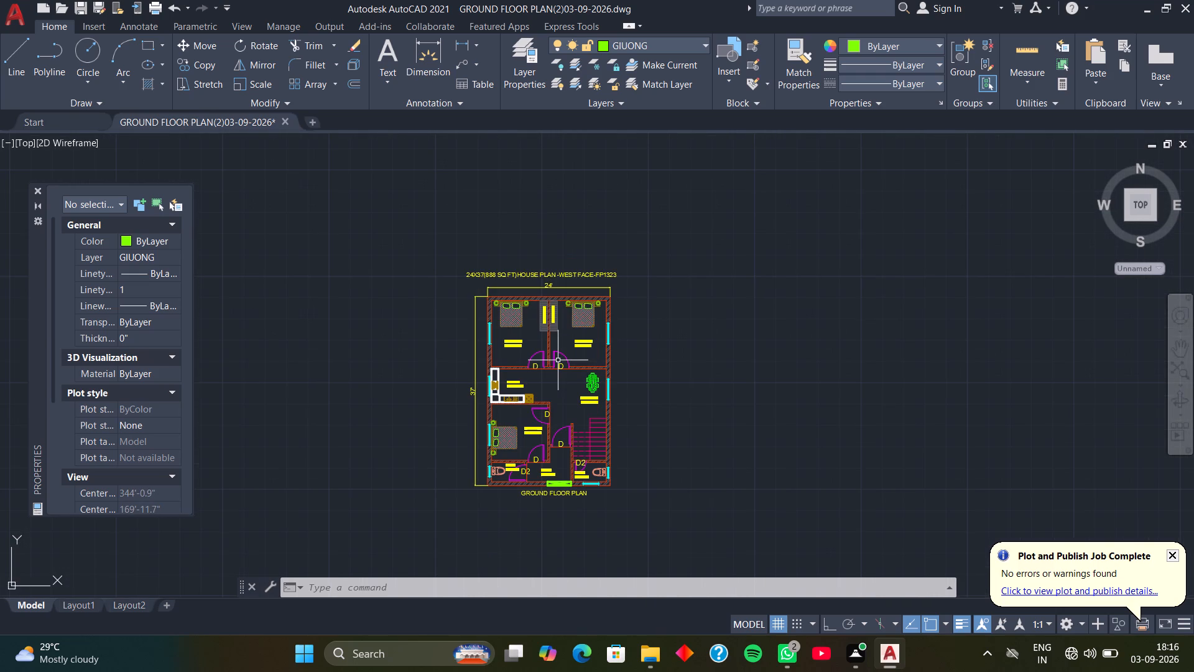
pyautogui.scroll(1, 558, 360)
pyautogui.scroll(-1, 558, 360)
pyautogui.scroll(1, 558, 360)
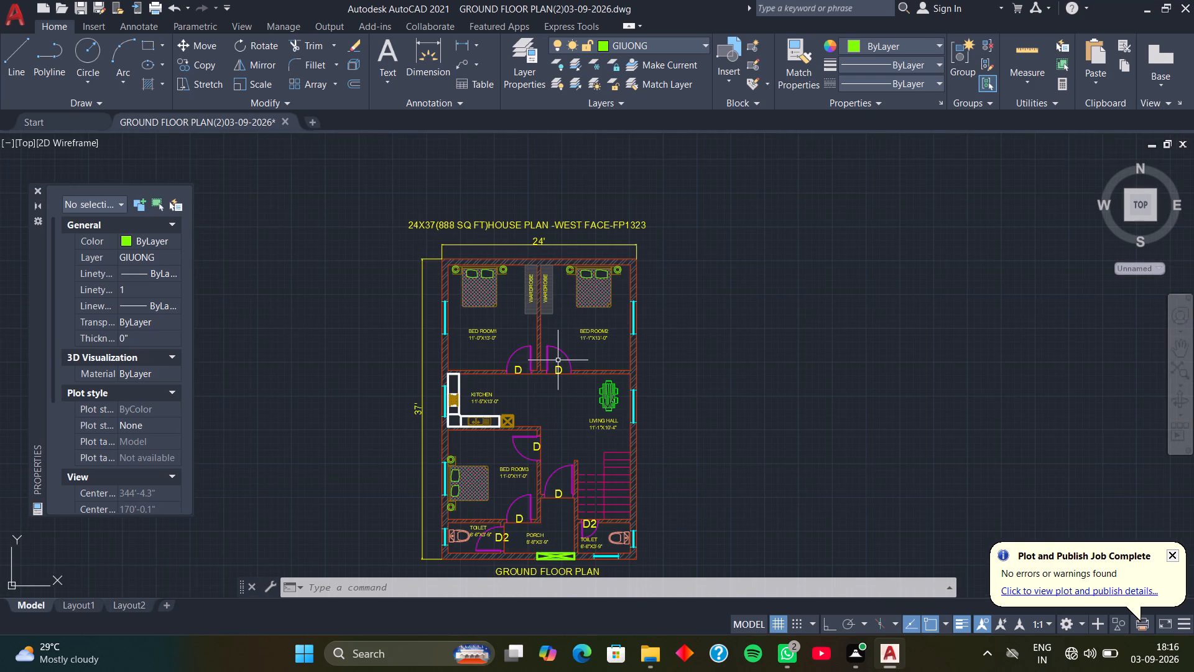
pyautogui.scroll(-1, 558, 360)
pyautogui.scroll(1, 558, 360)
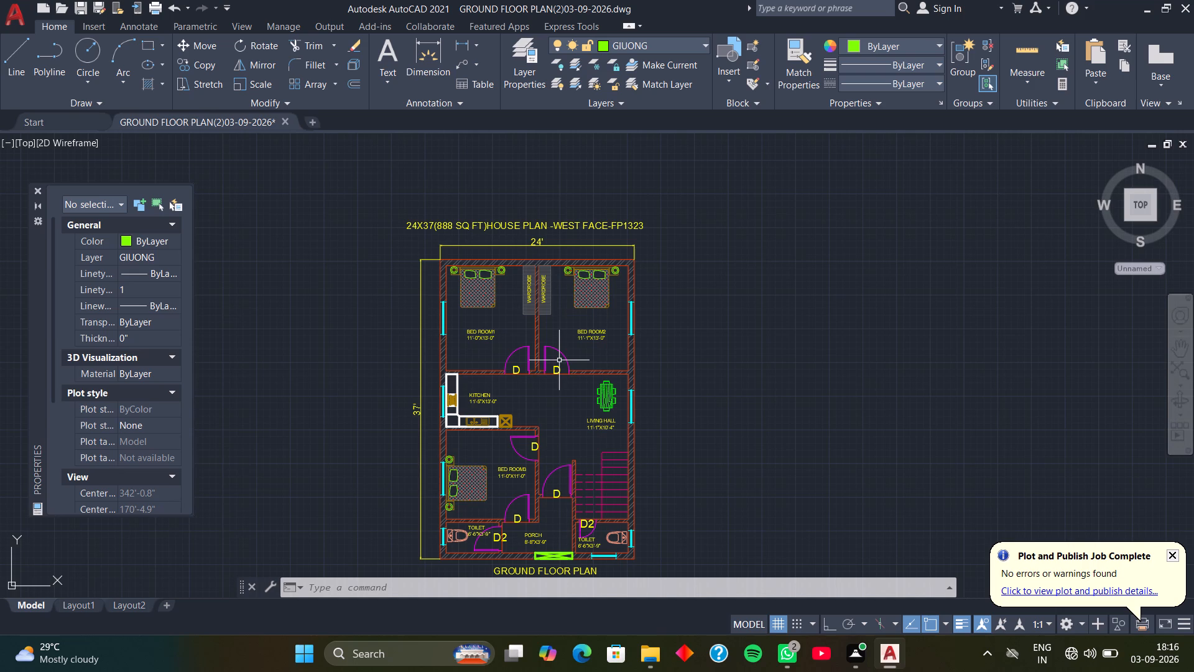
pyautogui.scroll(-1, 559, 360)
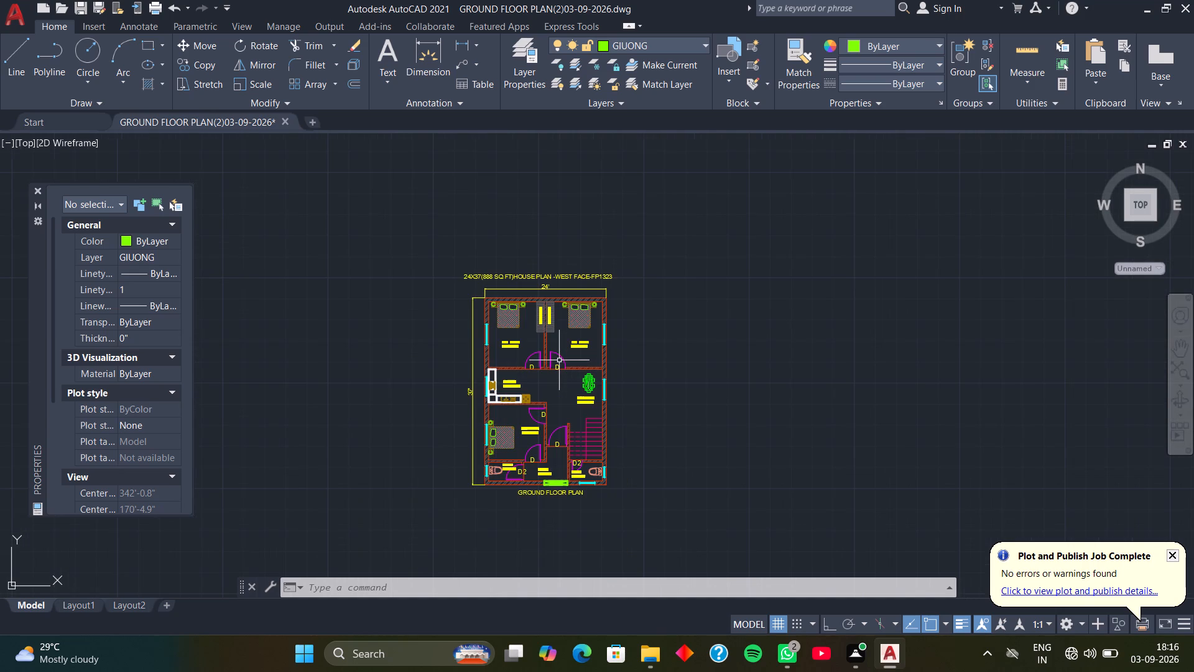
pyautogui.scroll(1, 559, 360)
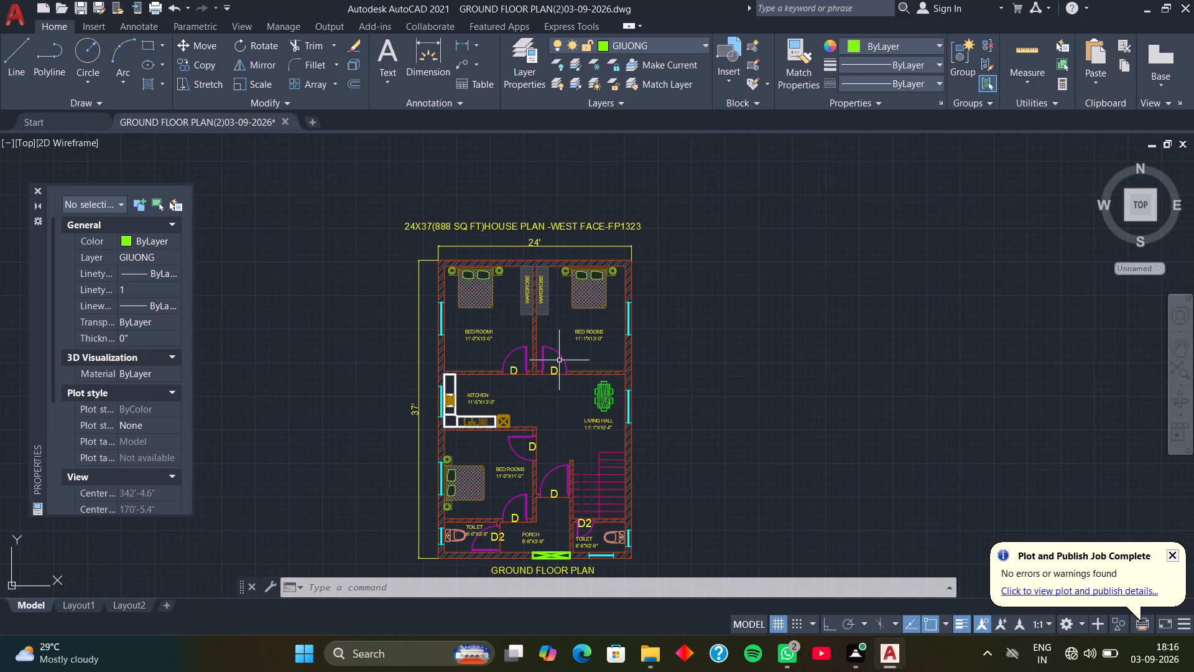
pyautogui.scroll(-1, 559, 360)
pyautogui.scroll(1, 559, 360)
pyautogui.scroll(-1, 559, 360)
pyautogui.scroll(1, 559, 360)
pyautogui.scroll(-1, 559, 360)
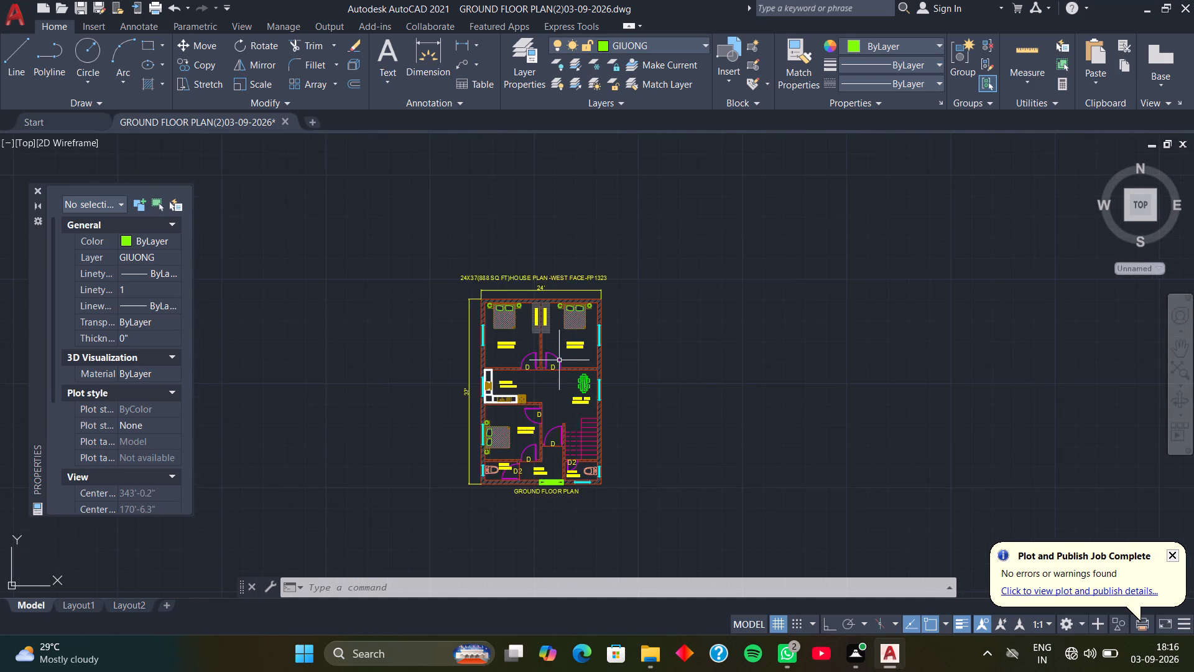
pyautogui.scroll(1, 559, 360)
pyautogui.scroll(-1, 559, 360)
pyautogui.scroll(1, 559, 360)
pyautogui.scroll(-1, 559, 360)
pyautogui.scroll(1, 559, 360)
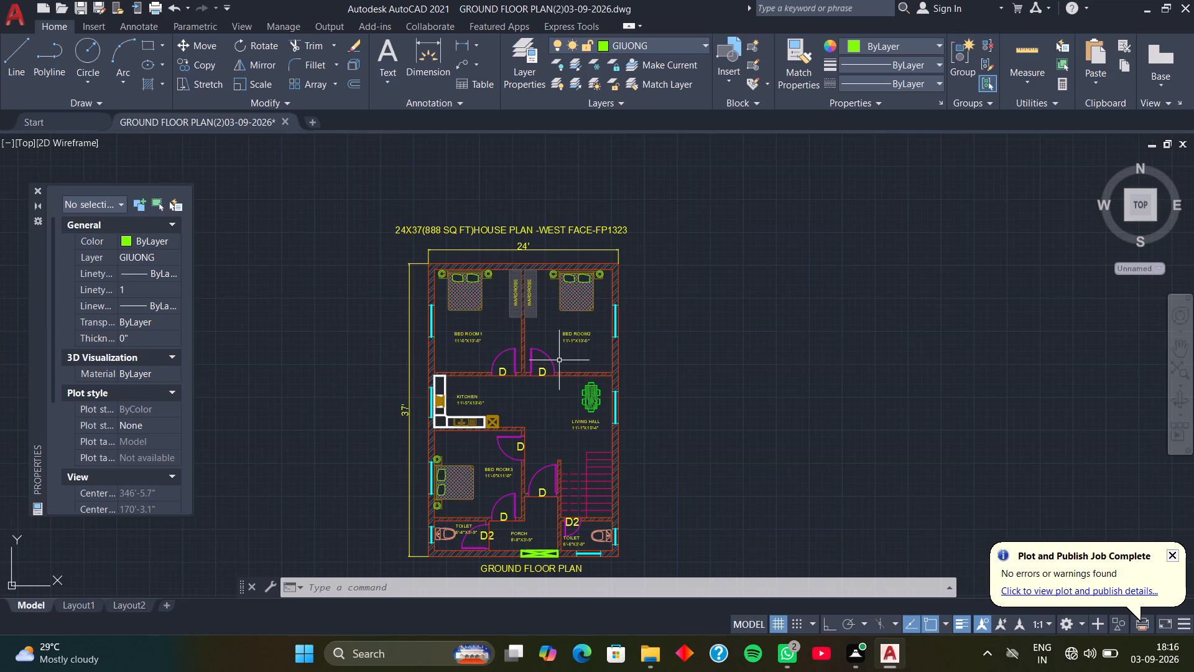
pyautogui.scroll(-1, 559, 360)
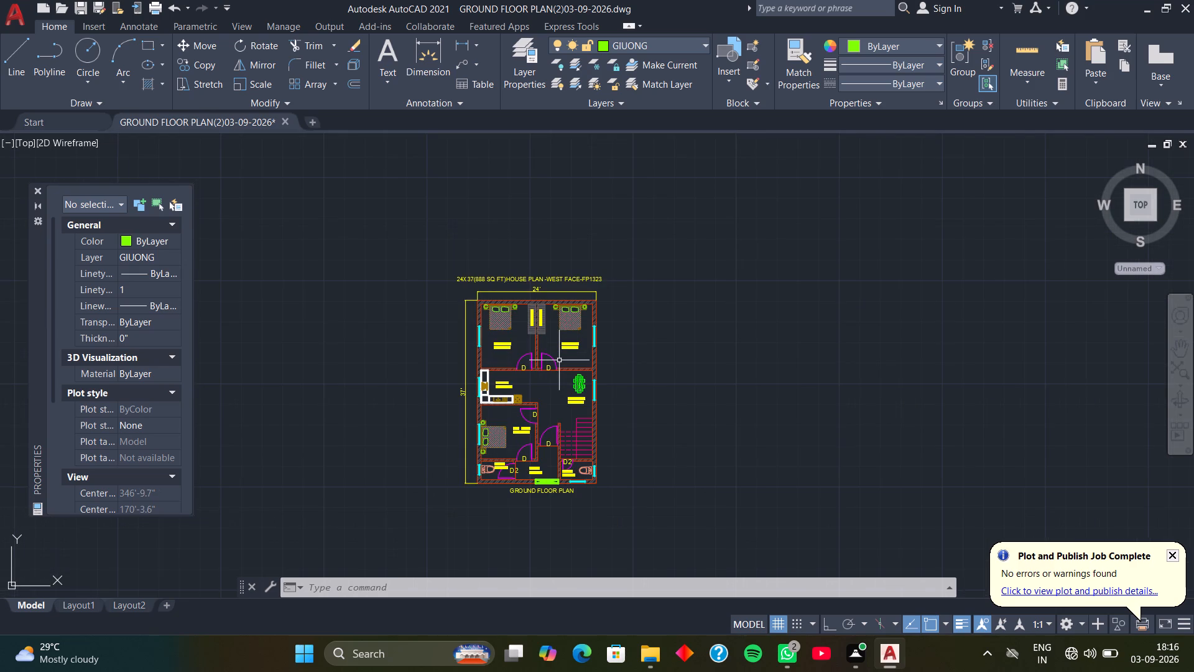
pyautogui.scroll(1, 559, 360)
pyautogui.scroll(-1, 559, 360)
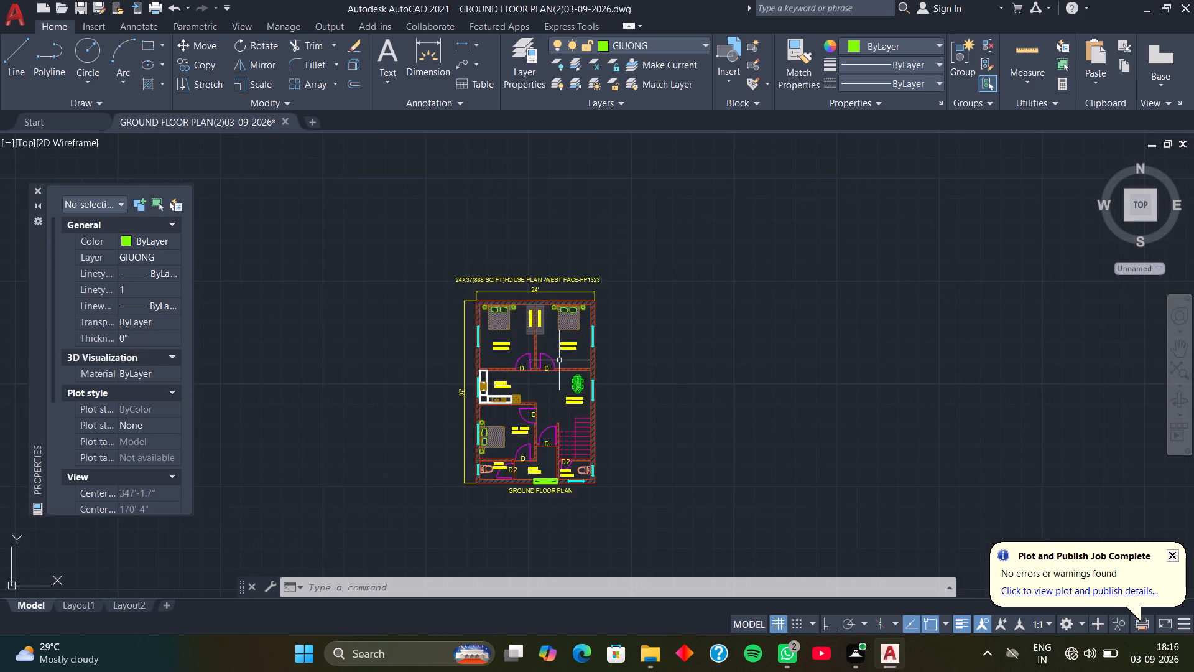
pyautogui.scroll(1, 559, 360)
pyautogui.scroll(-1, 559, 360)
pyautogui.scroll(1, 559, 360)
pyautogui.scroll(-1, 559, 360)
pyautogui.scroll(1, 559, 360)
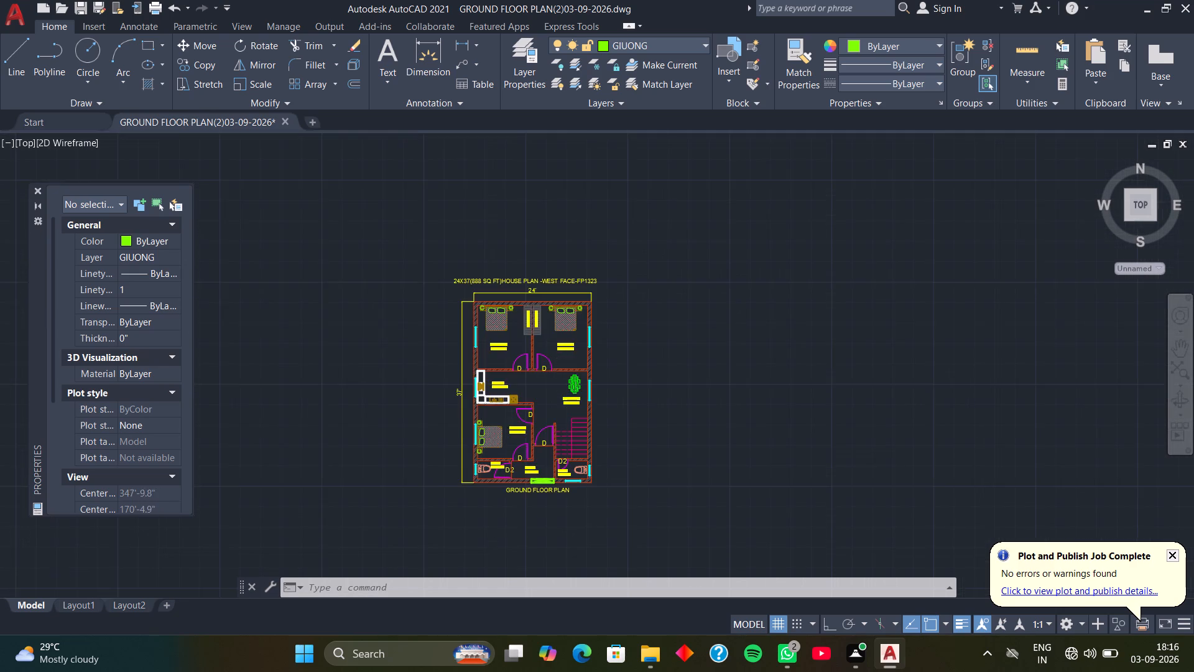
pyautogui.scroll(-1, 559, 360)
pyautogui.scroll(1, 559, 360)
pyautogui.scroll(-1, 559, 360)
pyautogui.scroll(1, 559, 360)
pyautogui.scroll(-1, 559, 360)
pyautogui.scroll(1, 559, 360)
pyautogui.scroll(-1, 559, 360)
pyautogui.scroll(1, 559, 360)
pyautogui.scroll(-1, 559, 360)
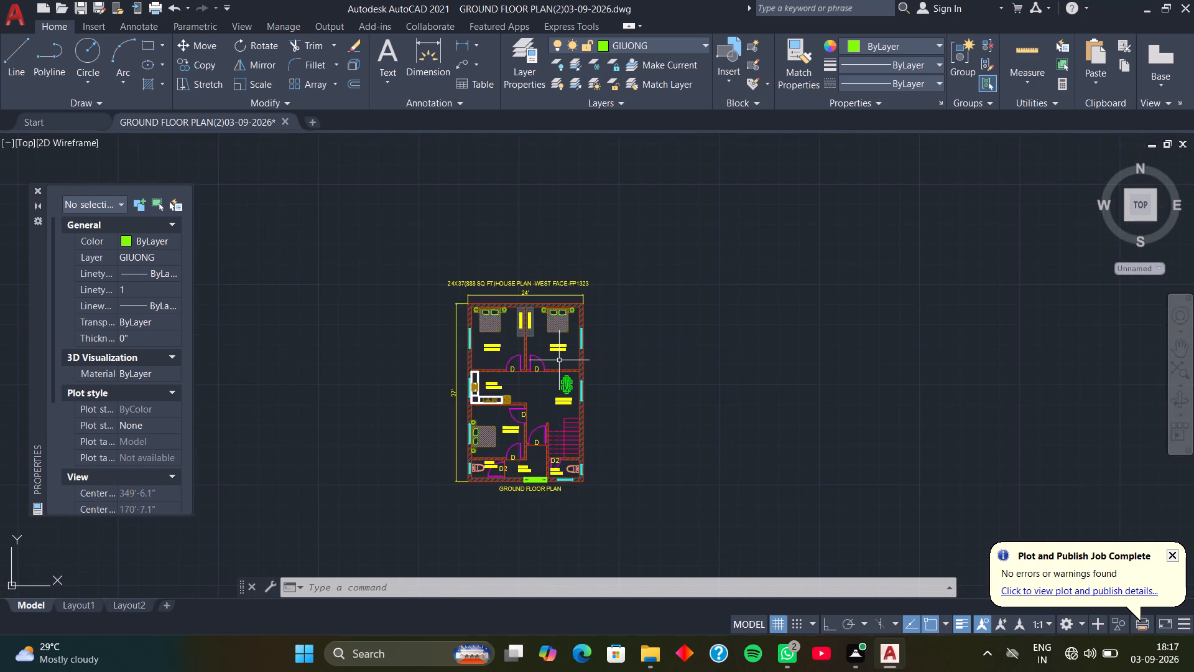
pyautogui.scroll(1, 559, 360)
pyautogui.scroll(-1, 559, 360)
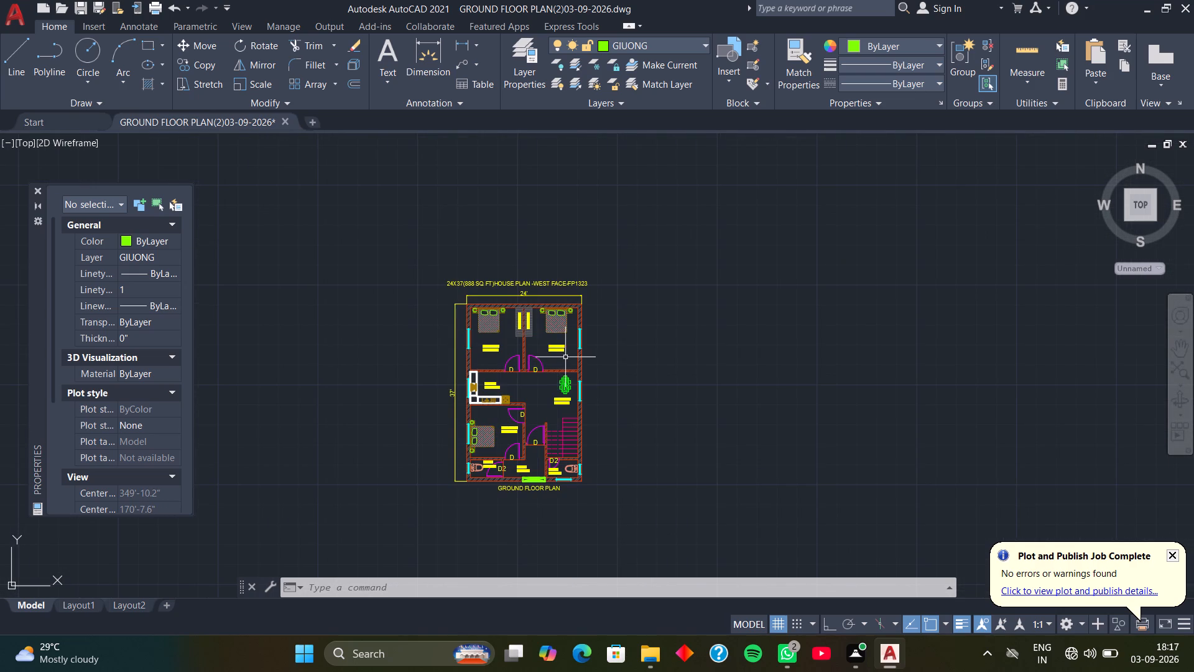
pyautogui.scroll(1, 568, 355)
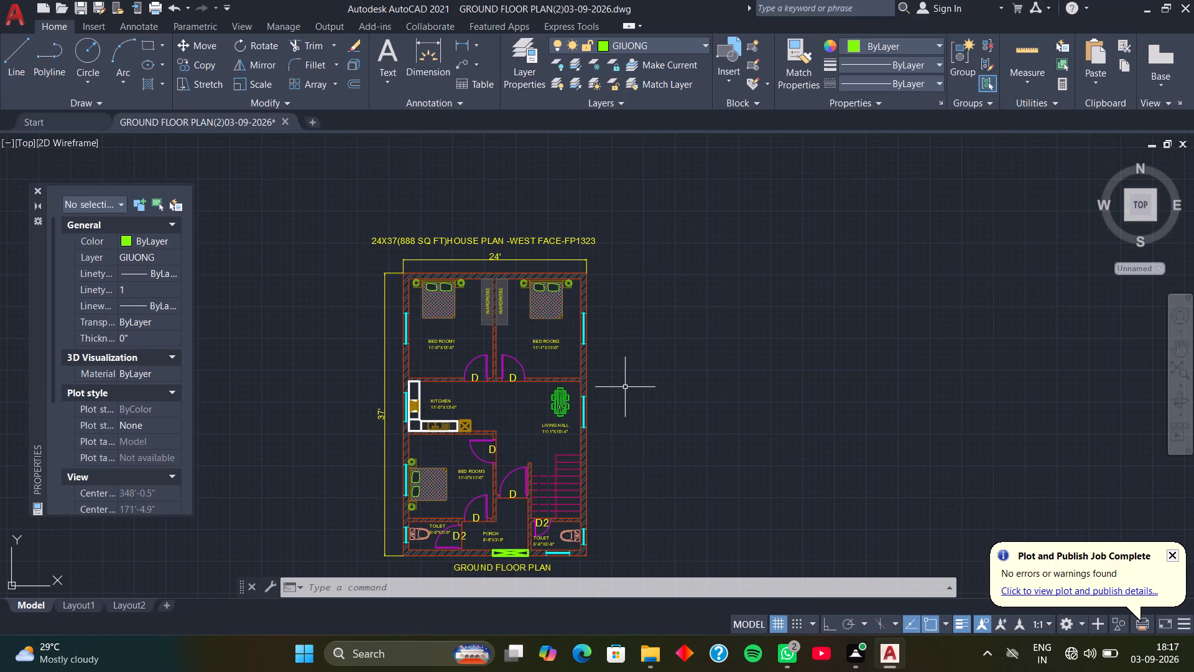
# Examine the finished ground floor plan around the living hall, staircase, kitchen, bedrooms, porch and toilets.
pyautogui.scroll(-1, 601, 382)
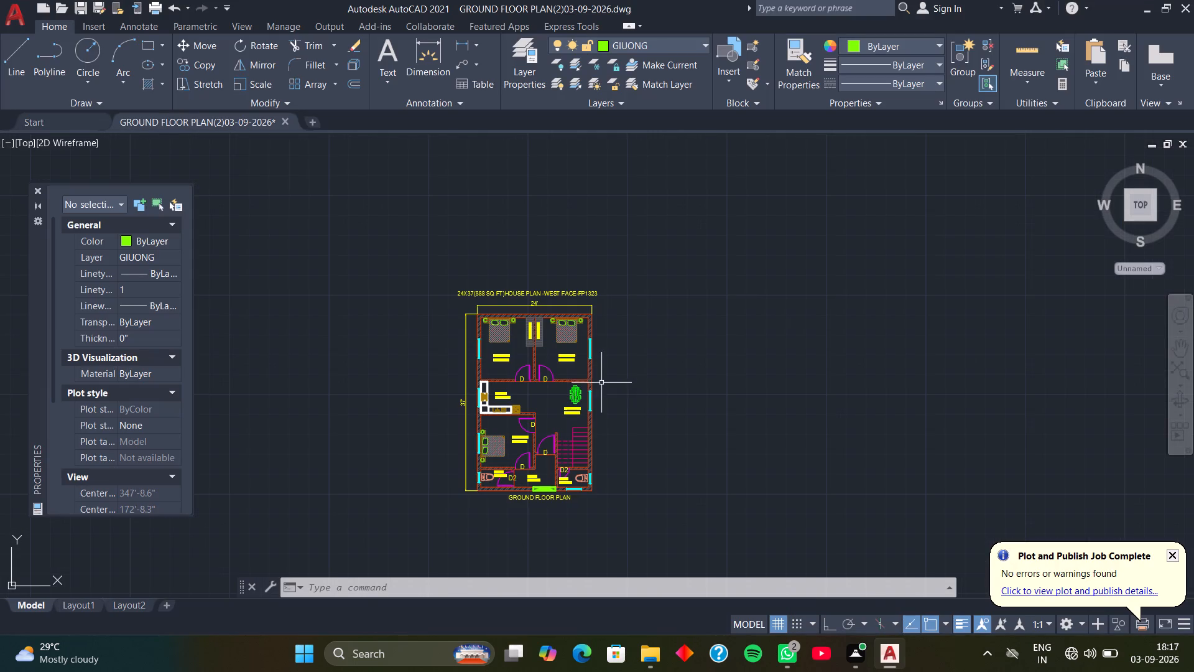
pyautogui.moveTo(601, 407); pyautogui.dragTo(600, 386, button='middle')
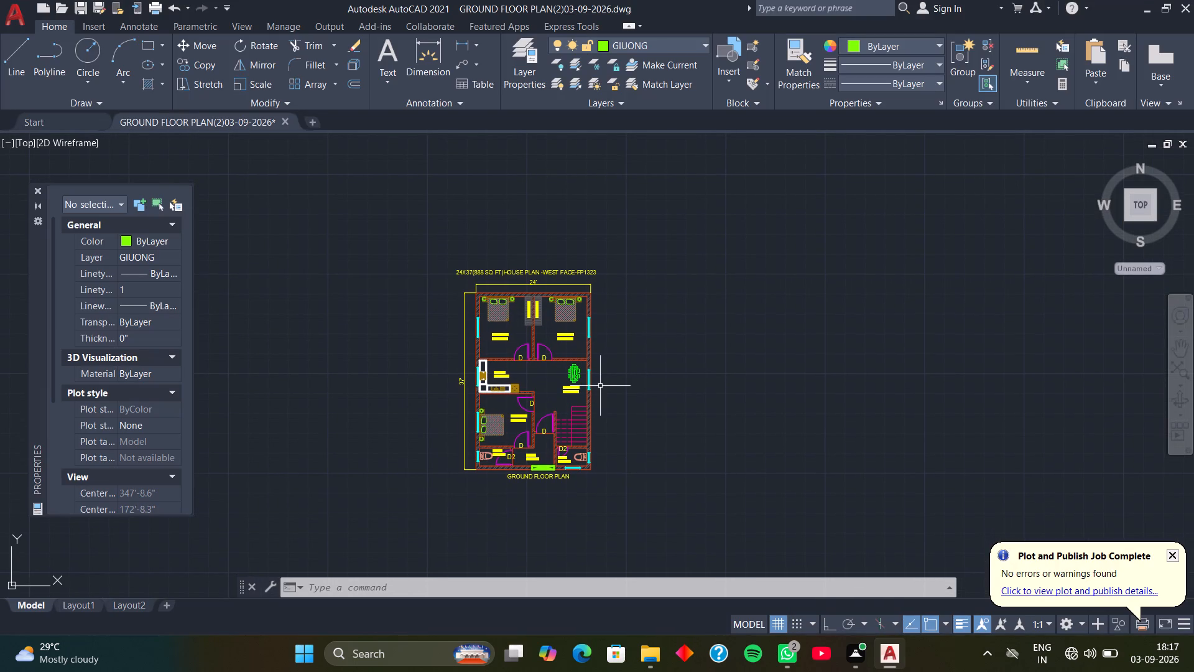
pyautogui.moveTo(600, 386); pyautogui.dragTo(621, 391, button='middle')
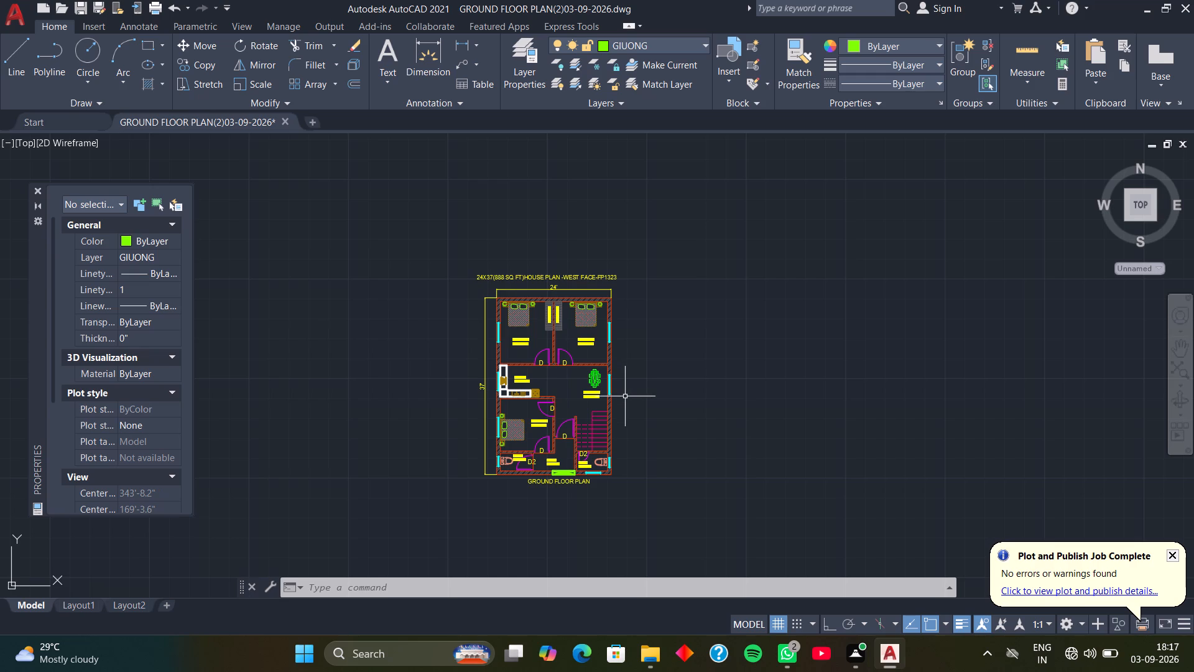
pyautogui.moveTo(625, 396); pyautogui.dragTo(644, 423, button='middle')
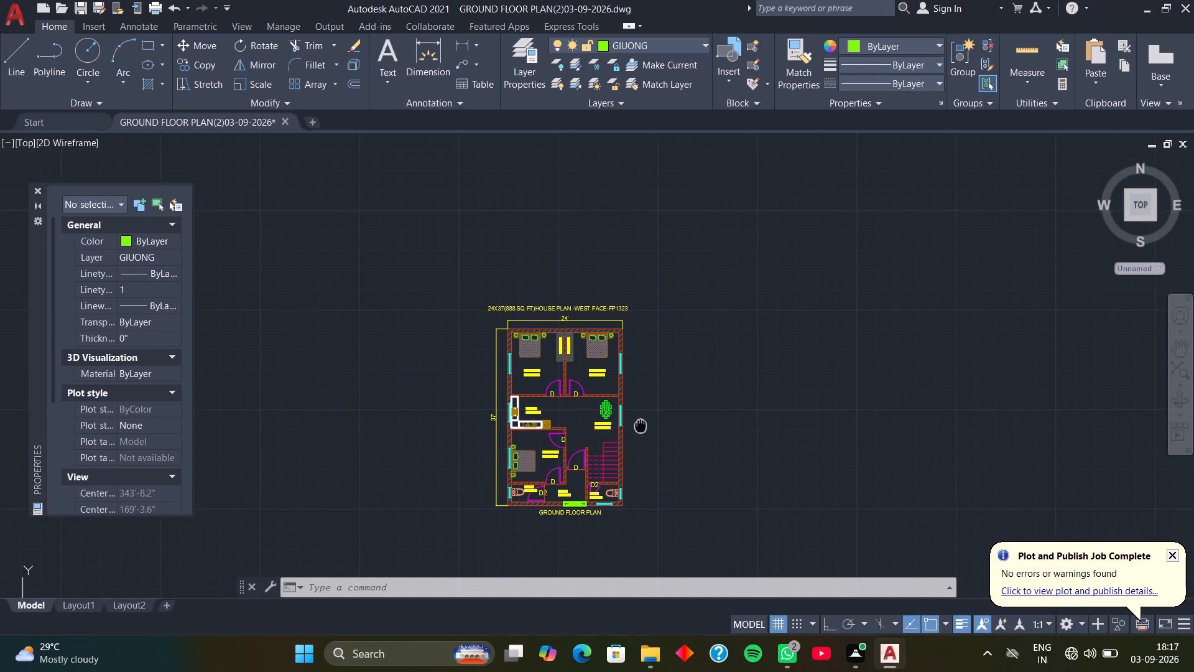
pyautogui.moveTo(644, 423); pyautogui.dragTo(657, 400, button='middle')
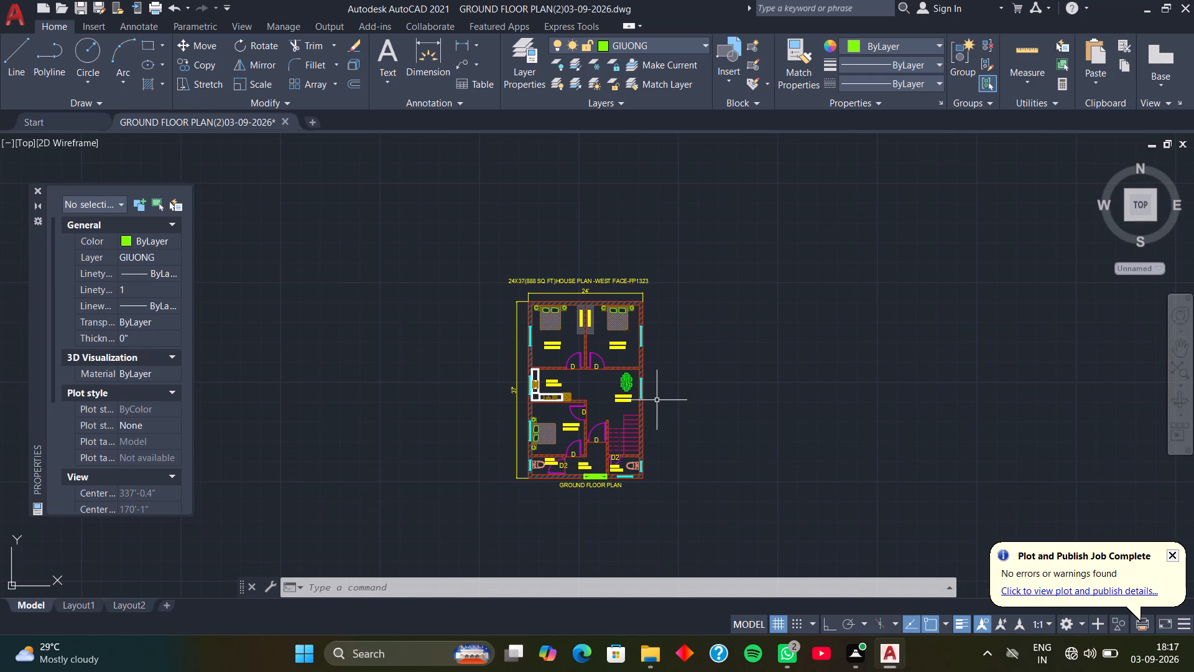
pyautogui.scroll(1, 657, 400)
pyautogui.moveTo(657, 400); pyautogui.dragTo(691, 394, button='middle')
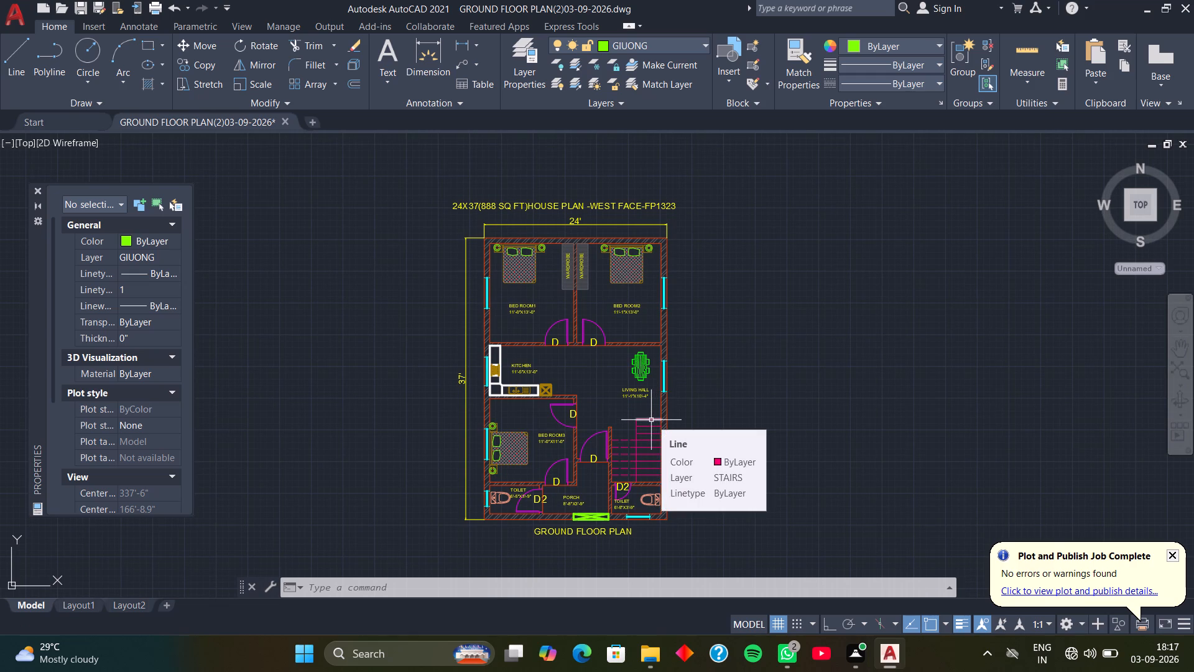
pyautogui.scroll(1, 651, 420)
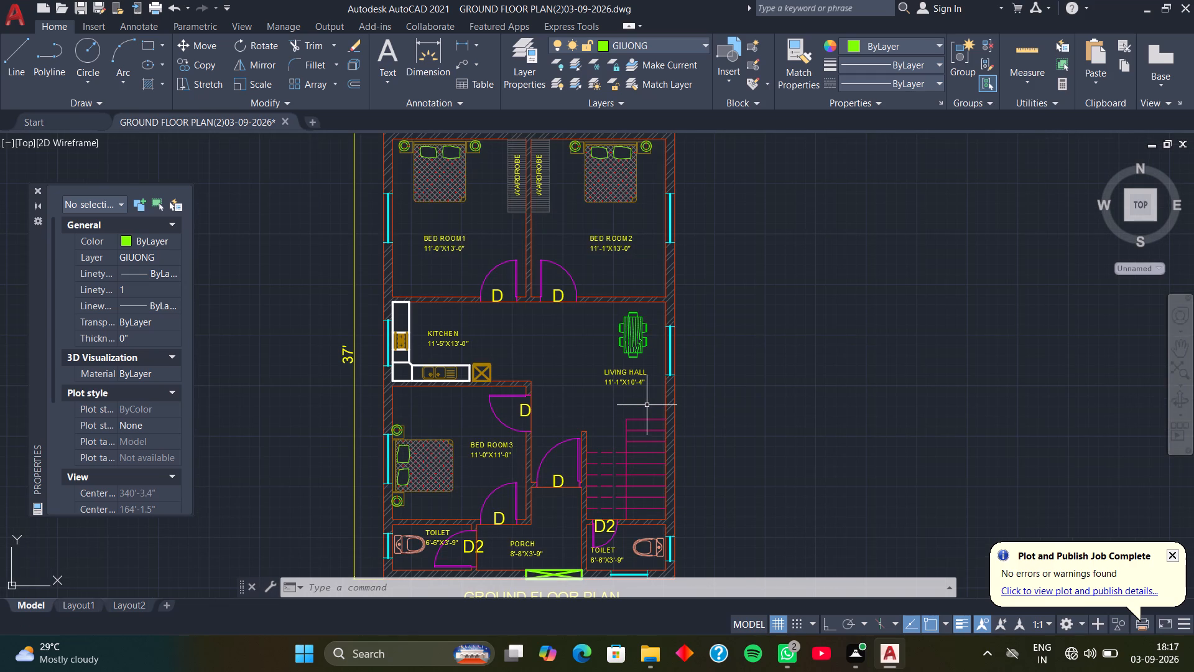
pyautogui.scroll(-1, 648, 404)
pyautogui.moveTo(648, 404); pyautogui.dragTo(629, 406, button='middle')
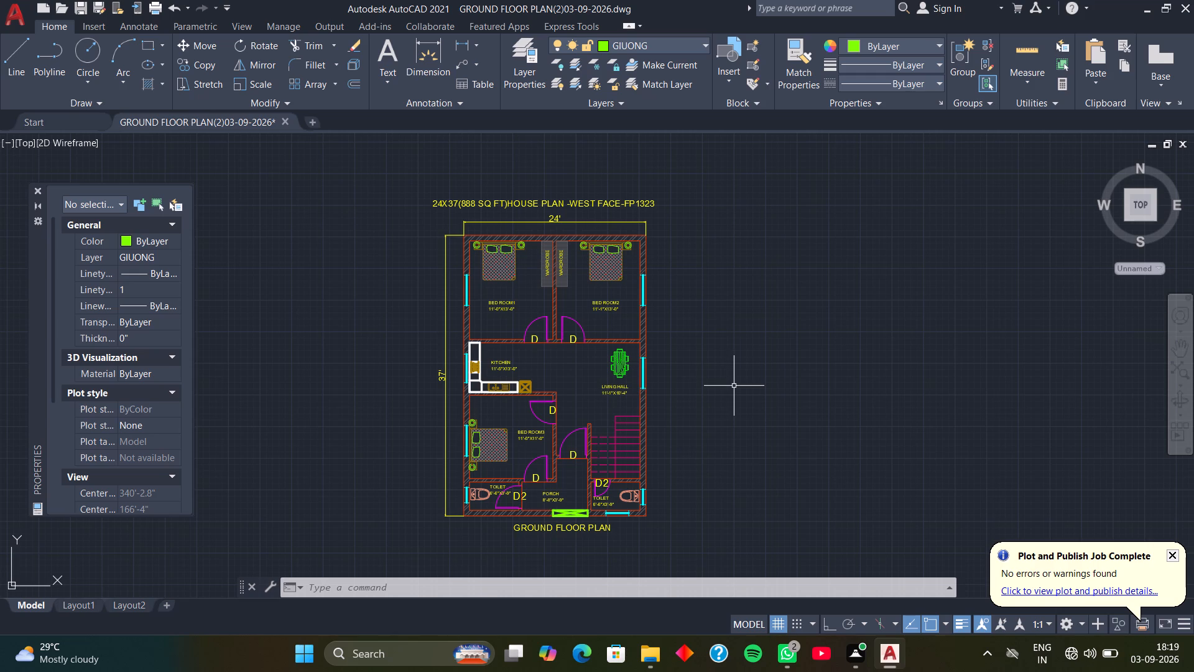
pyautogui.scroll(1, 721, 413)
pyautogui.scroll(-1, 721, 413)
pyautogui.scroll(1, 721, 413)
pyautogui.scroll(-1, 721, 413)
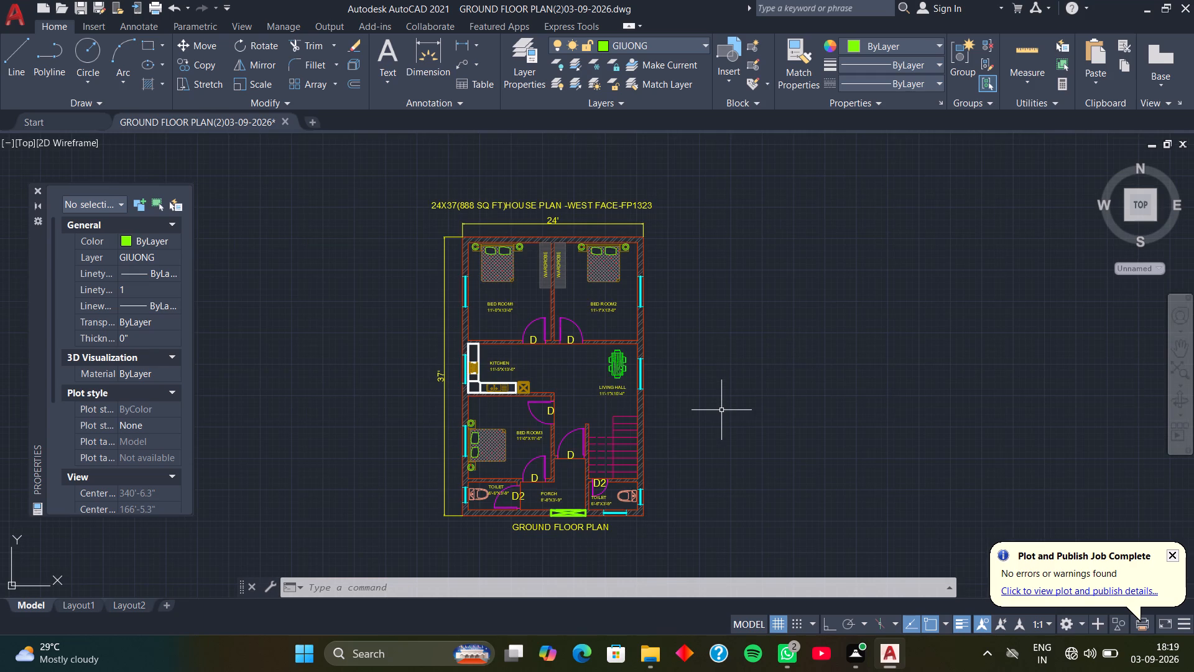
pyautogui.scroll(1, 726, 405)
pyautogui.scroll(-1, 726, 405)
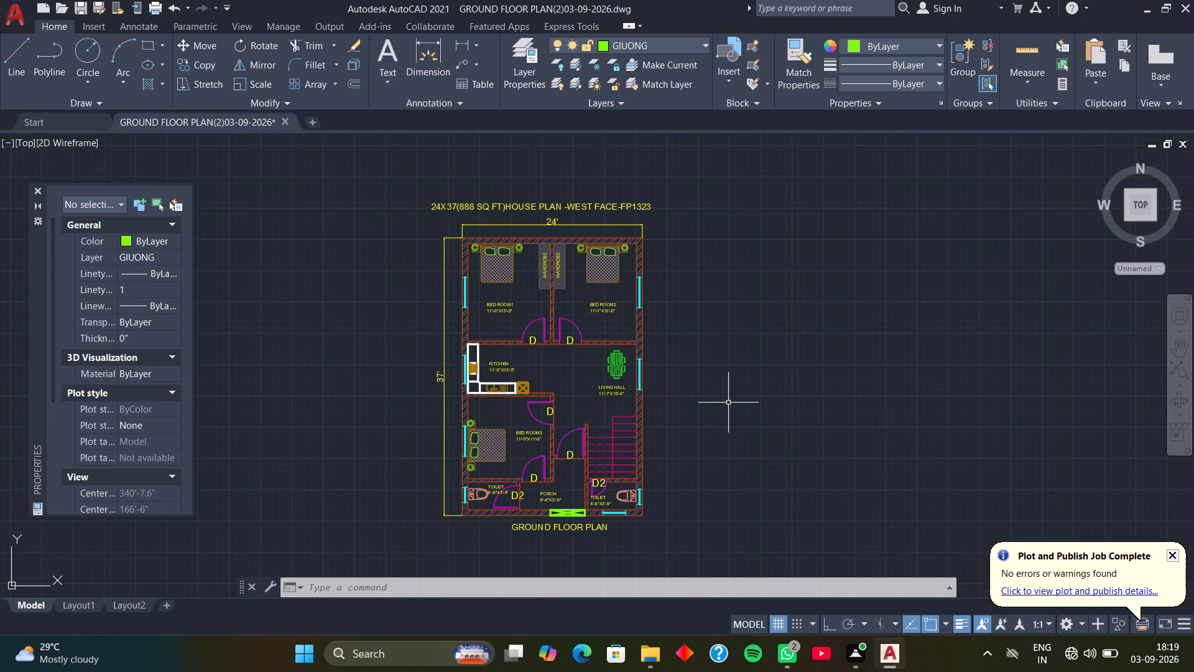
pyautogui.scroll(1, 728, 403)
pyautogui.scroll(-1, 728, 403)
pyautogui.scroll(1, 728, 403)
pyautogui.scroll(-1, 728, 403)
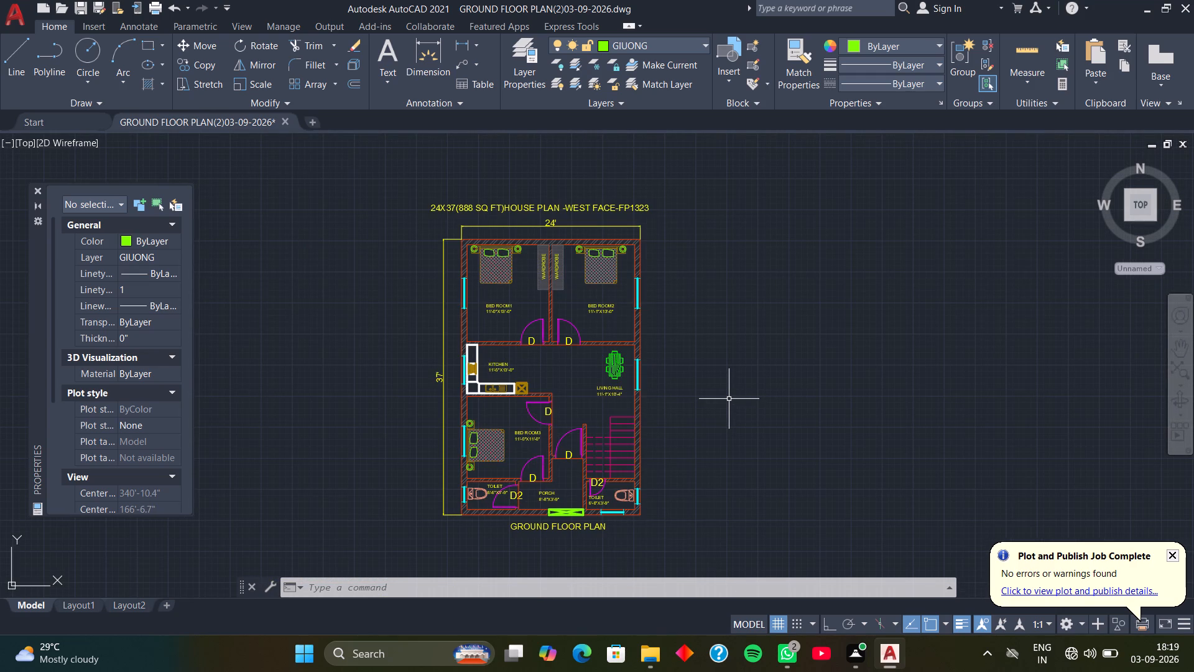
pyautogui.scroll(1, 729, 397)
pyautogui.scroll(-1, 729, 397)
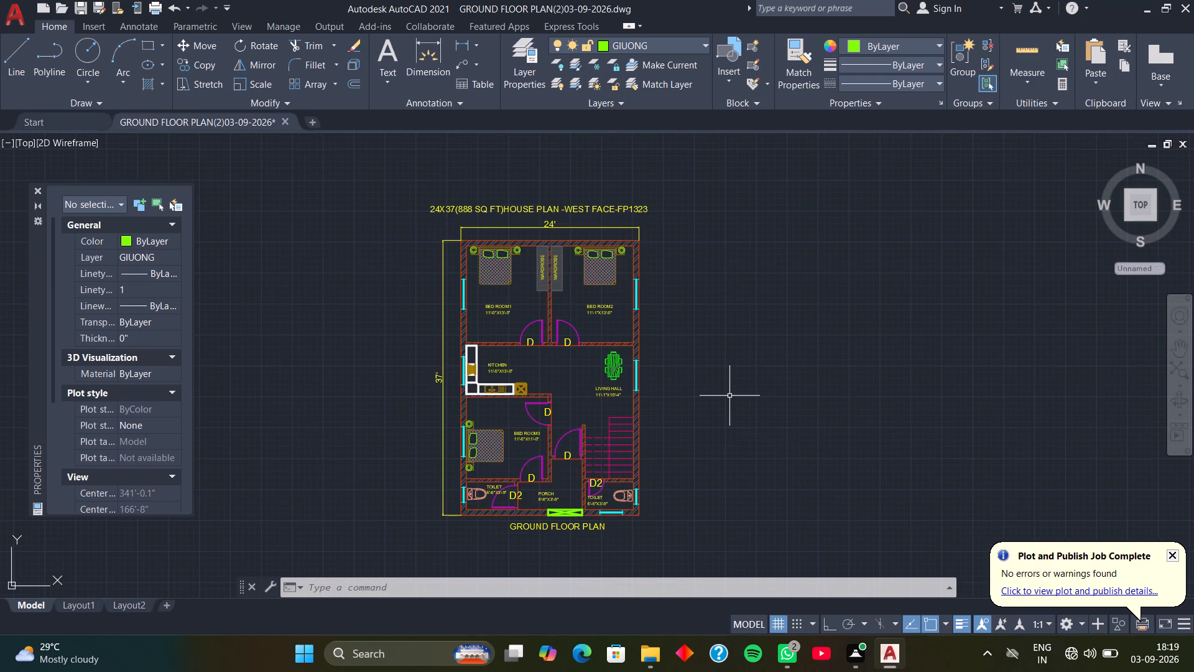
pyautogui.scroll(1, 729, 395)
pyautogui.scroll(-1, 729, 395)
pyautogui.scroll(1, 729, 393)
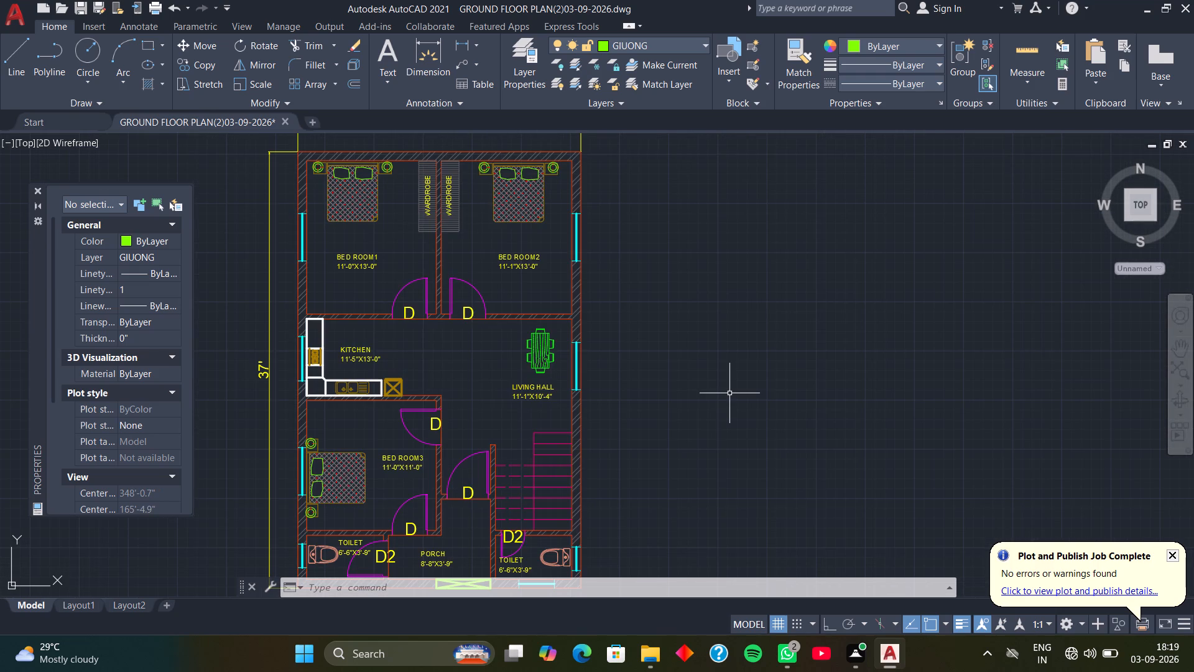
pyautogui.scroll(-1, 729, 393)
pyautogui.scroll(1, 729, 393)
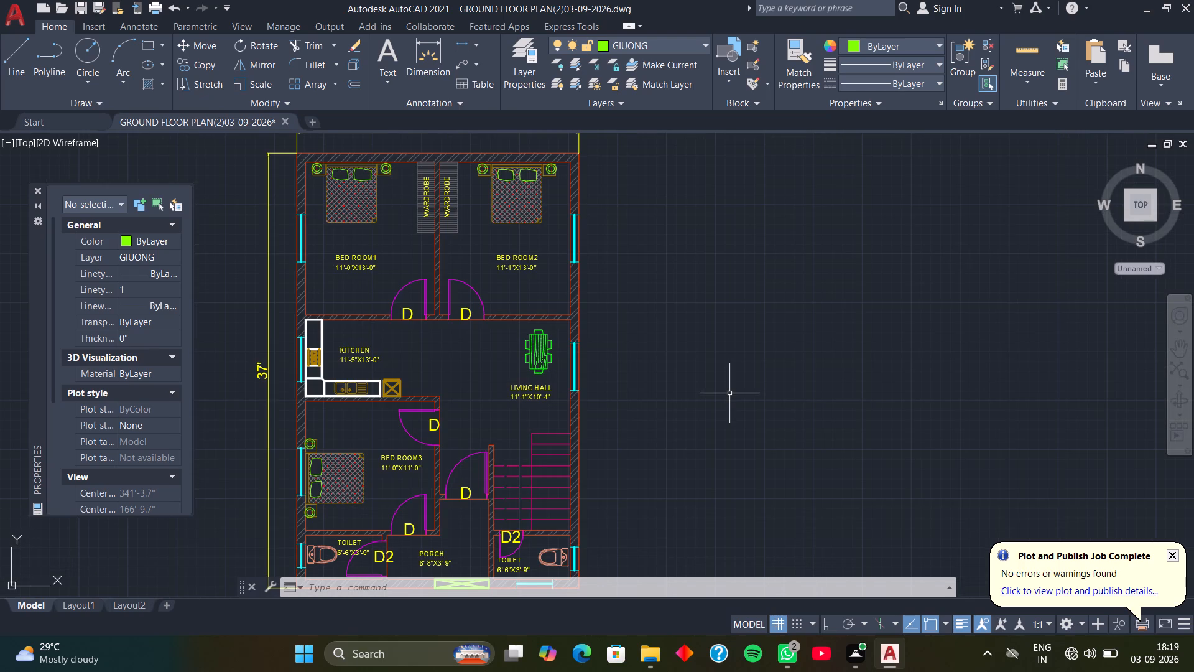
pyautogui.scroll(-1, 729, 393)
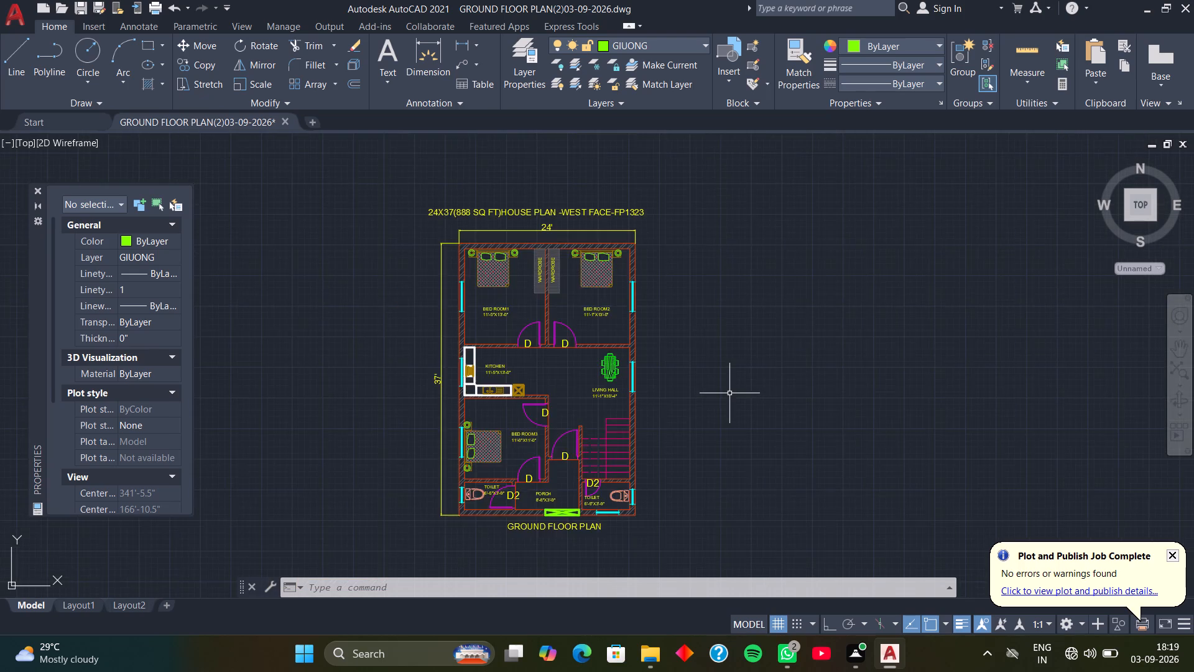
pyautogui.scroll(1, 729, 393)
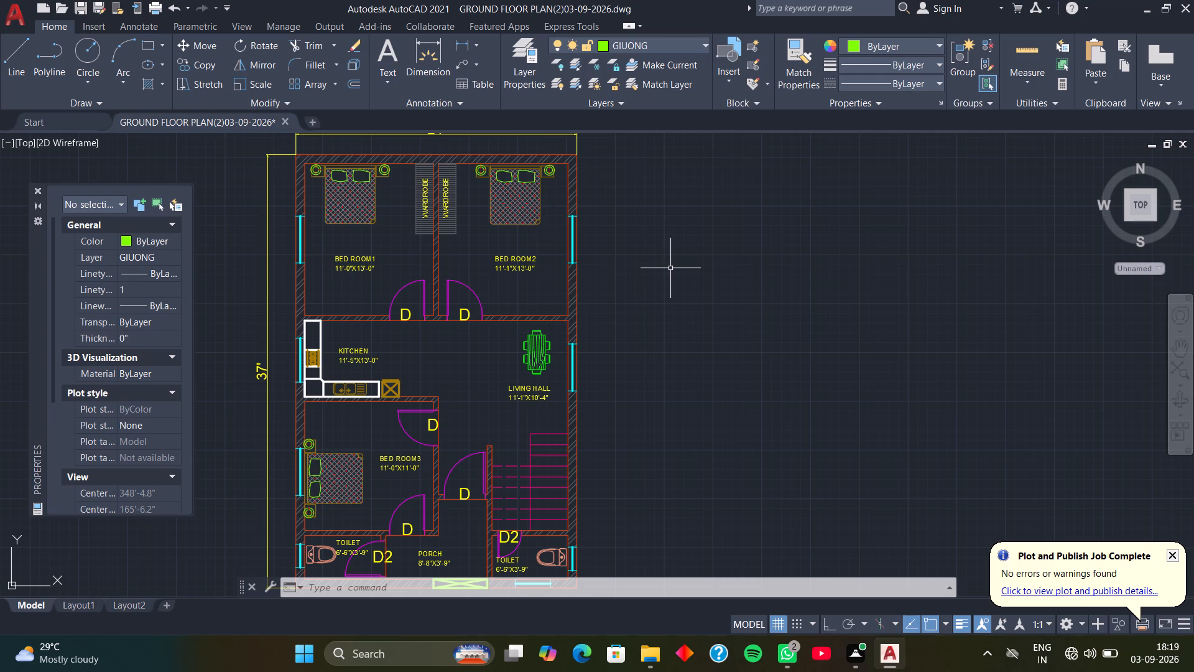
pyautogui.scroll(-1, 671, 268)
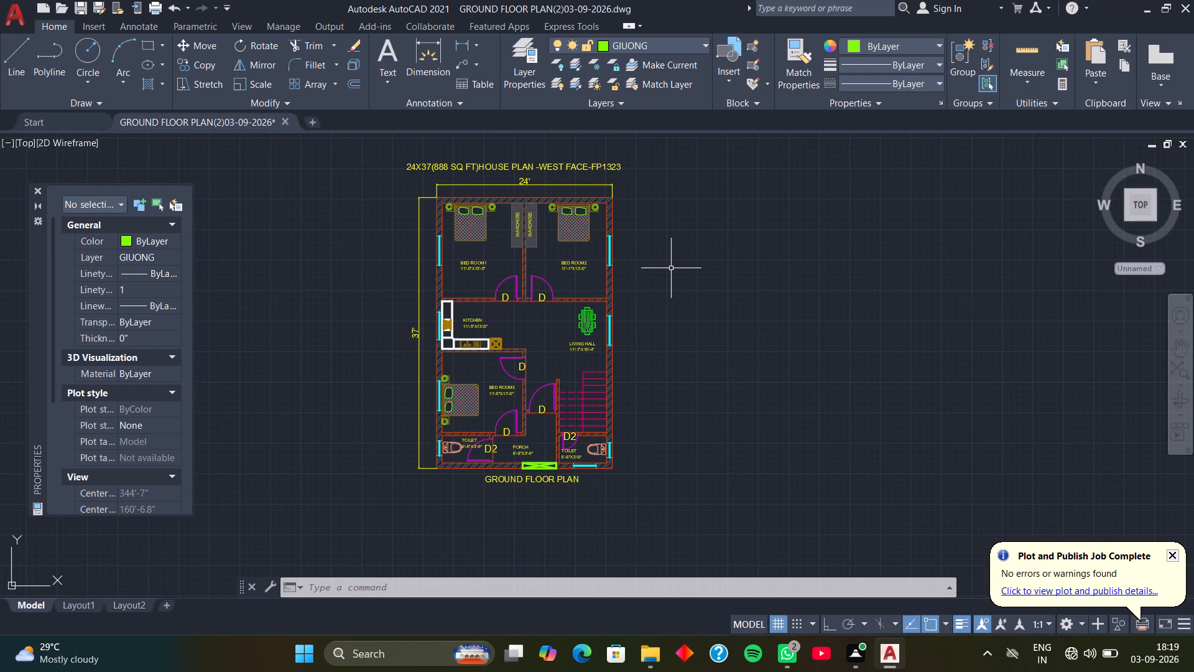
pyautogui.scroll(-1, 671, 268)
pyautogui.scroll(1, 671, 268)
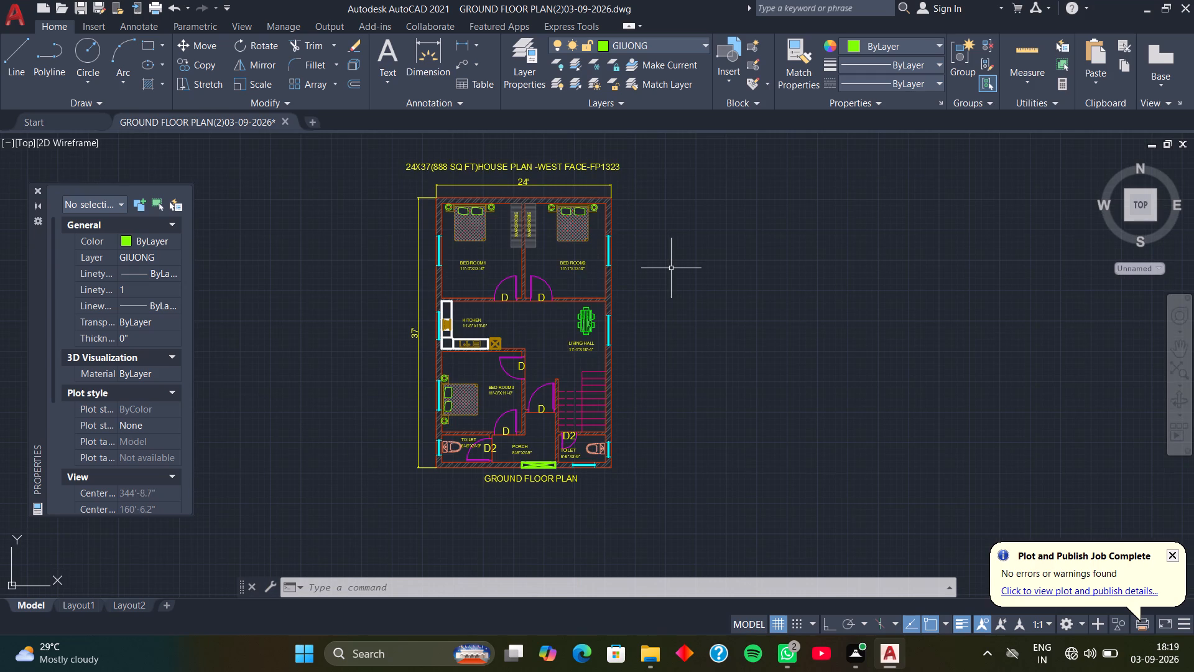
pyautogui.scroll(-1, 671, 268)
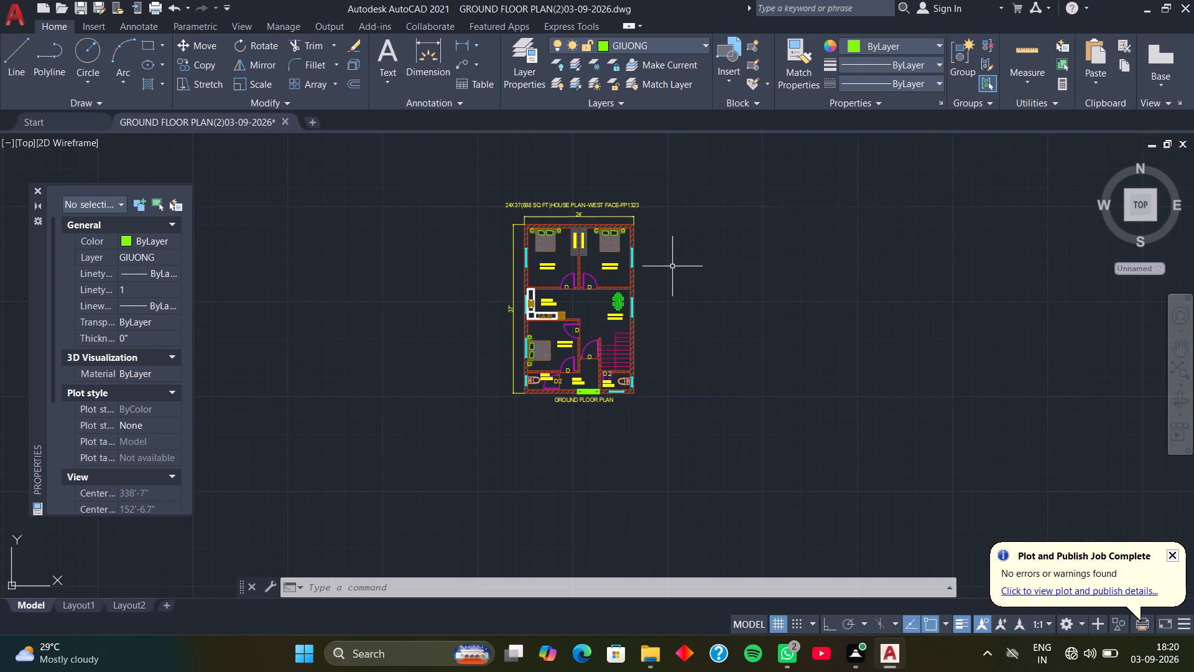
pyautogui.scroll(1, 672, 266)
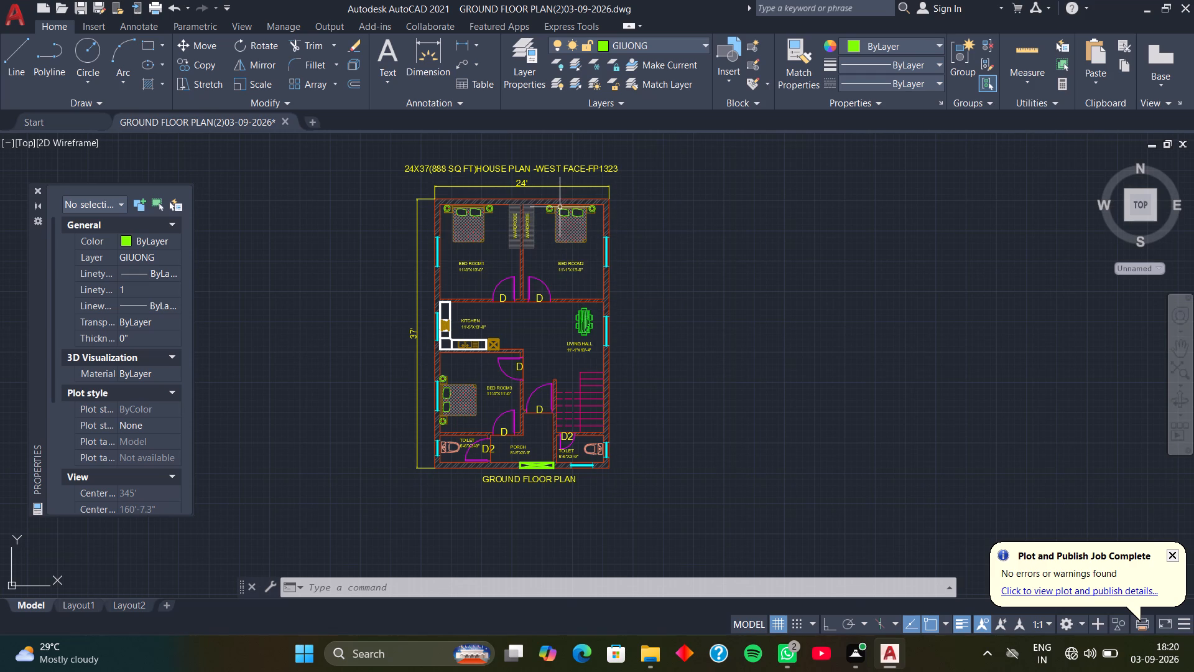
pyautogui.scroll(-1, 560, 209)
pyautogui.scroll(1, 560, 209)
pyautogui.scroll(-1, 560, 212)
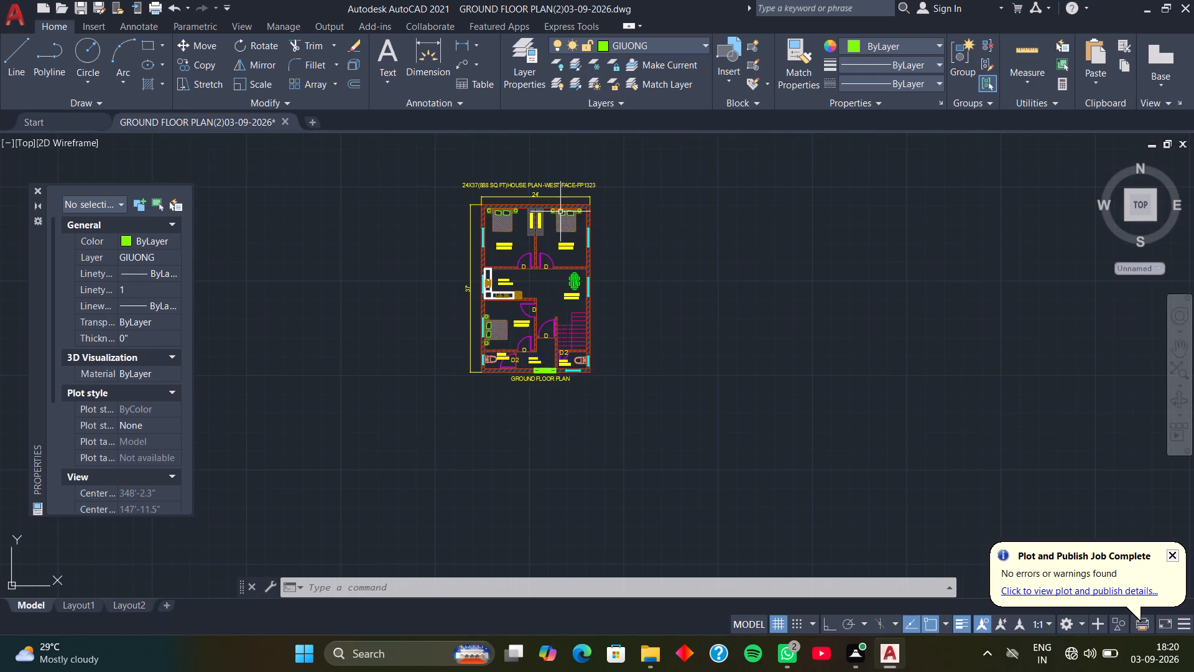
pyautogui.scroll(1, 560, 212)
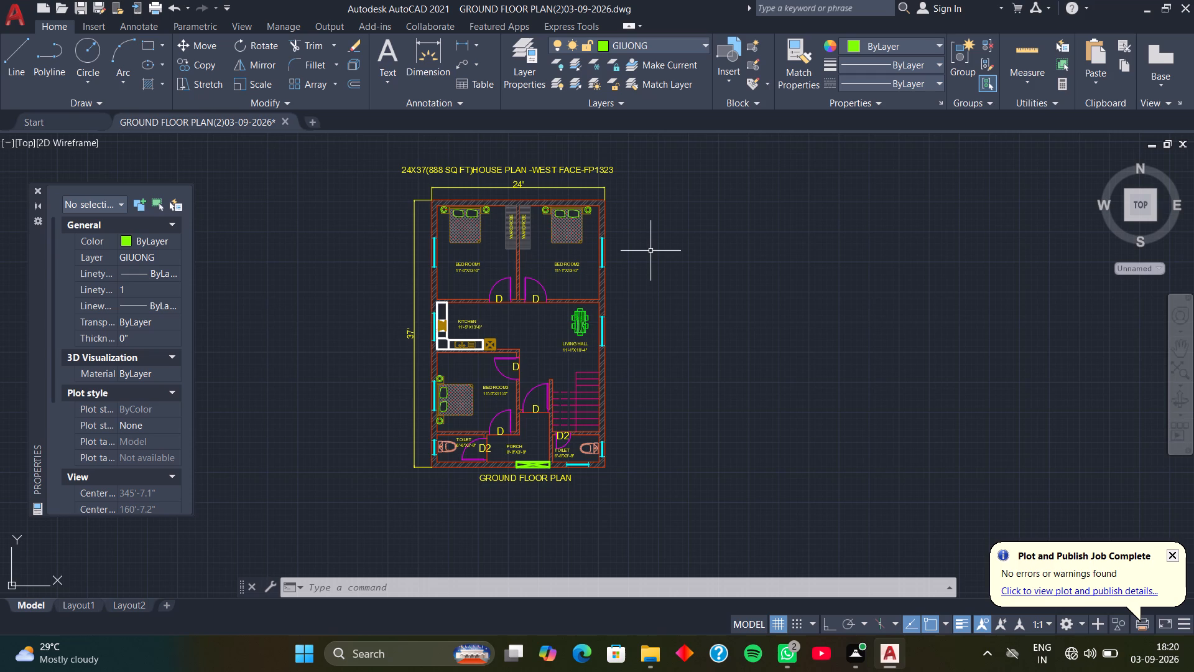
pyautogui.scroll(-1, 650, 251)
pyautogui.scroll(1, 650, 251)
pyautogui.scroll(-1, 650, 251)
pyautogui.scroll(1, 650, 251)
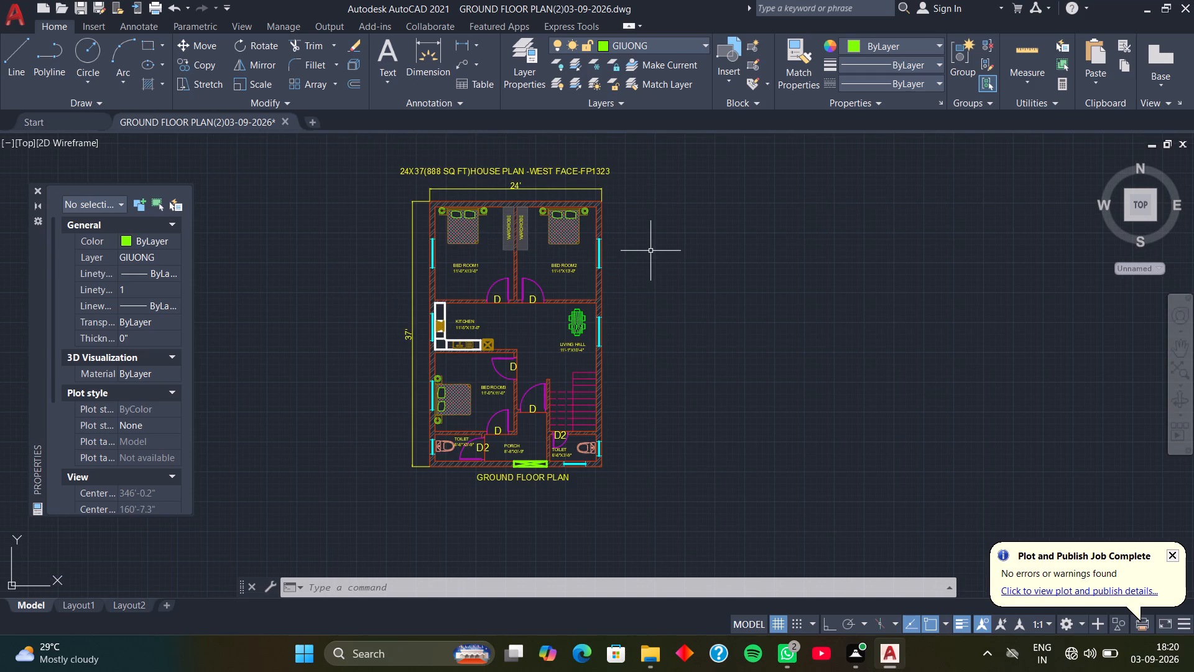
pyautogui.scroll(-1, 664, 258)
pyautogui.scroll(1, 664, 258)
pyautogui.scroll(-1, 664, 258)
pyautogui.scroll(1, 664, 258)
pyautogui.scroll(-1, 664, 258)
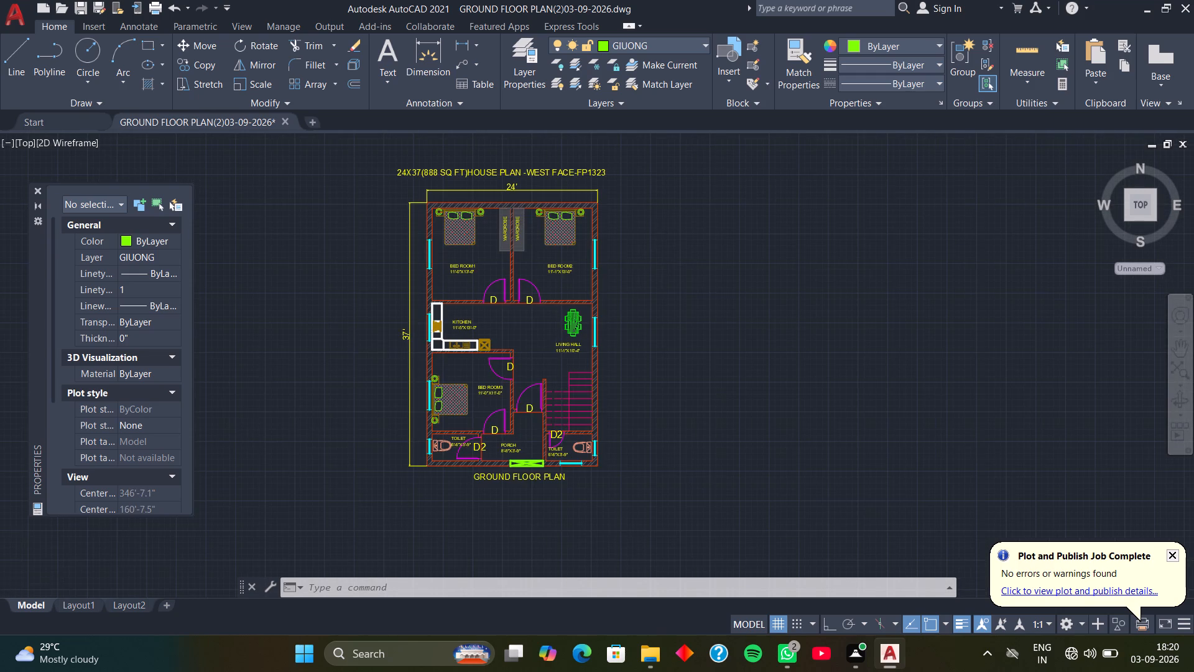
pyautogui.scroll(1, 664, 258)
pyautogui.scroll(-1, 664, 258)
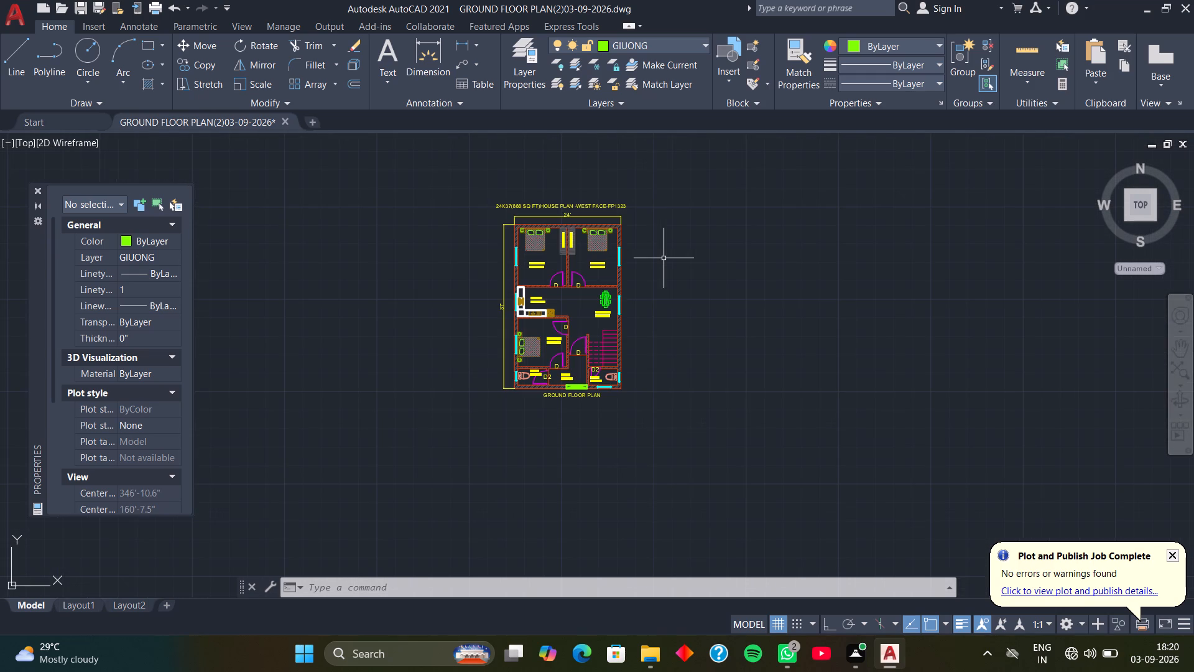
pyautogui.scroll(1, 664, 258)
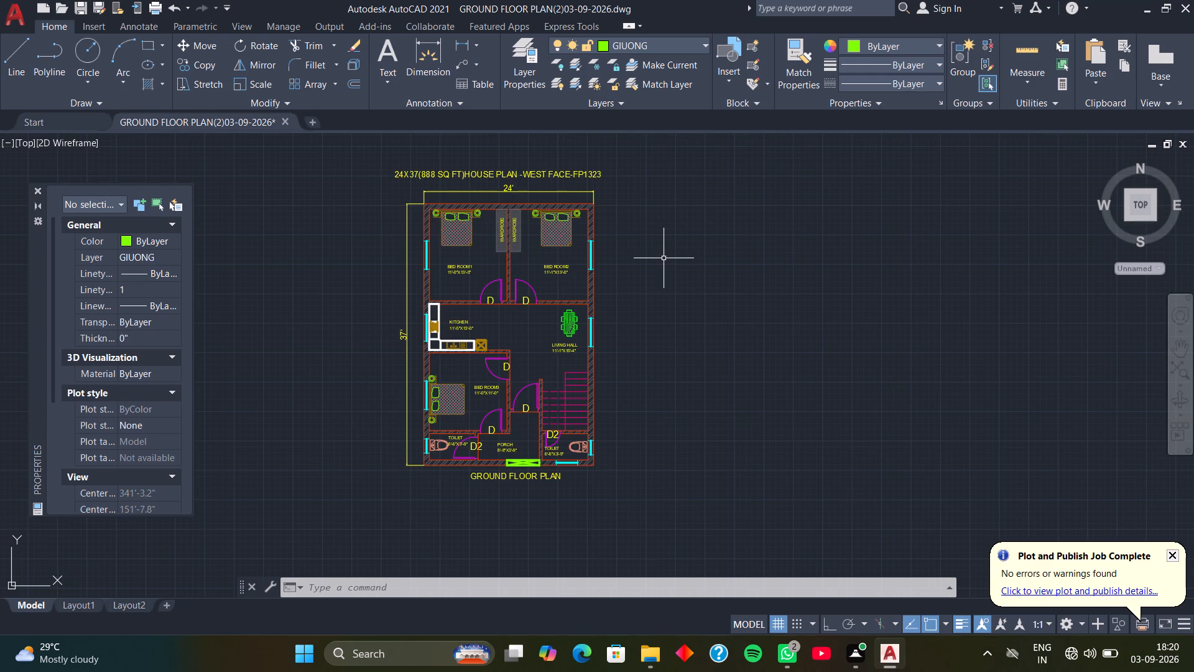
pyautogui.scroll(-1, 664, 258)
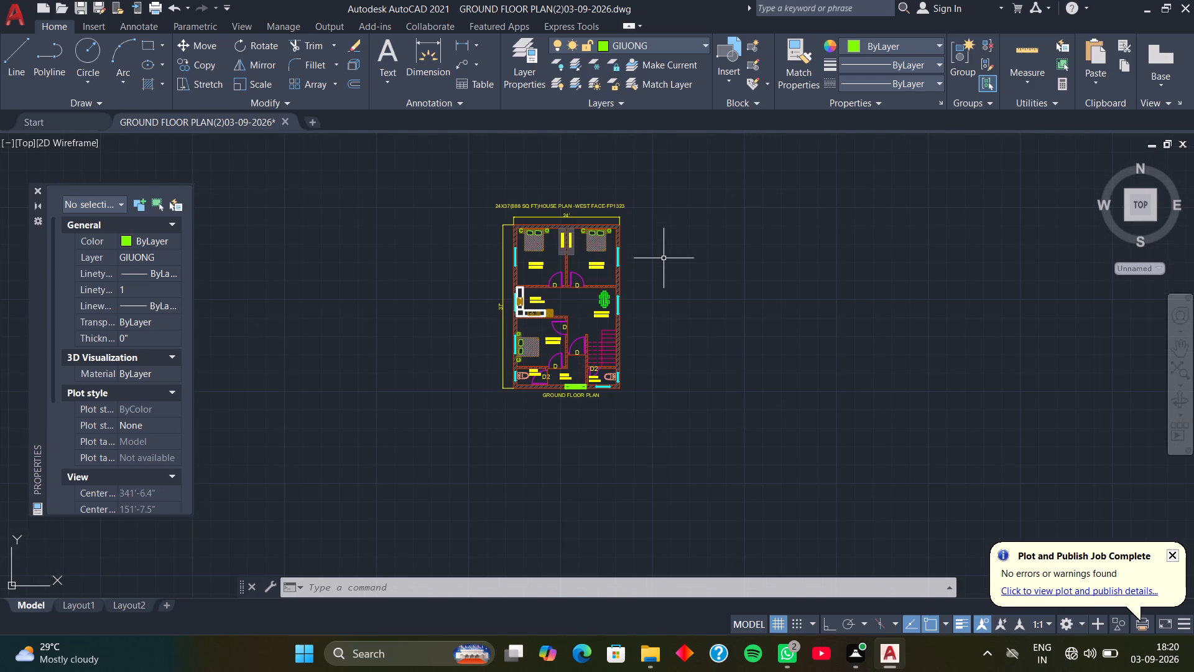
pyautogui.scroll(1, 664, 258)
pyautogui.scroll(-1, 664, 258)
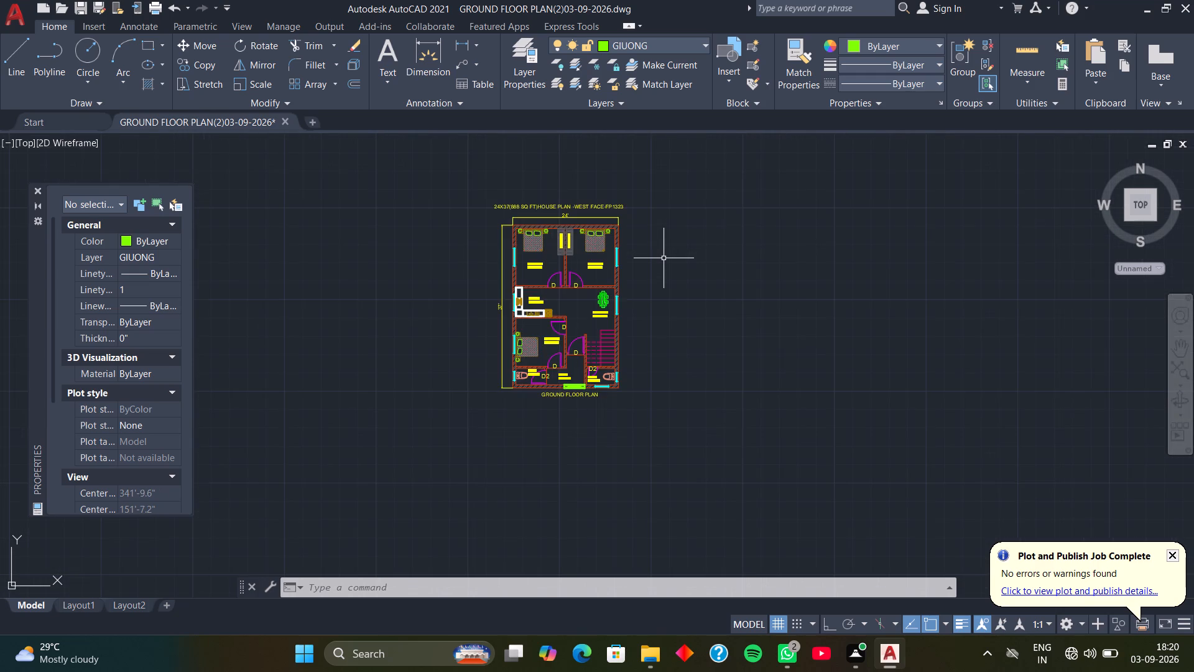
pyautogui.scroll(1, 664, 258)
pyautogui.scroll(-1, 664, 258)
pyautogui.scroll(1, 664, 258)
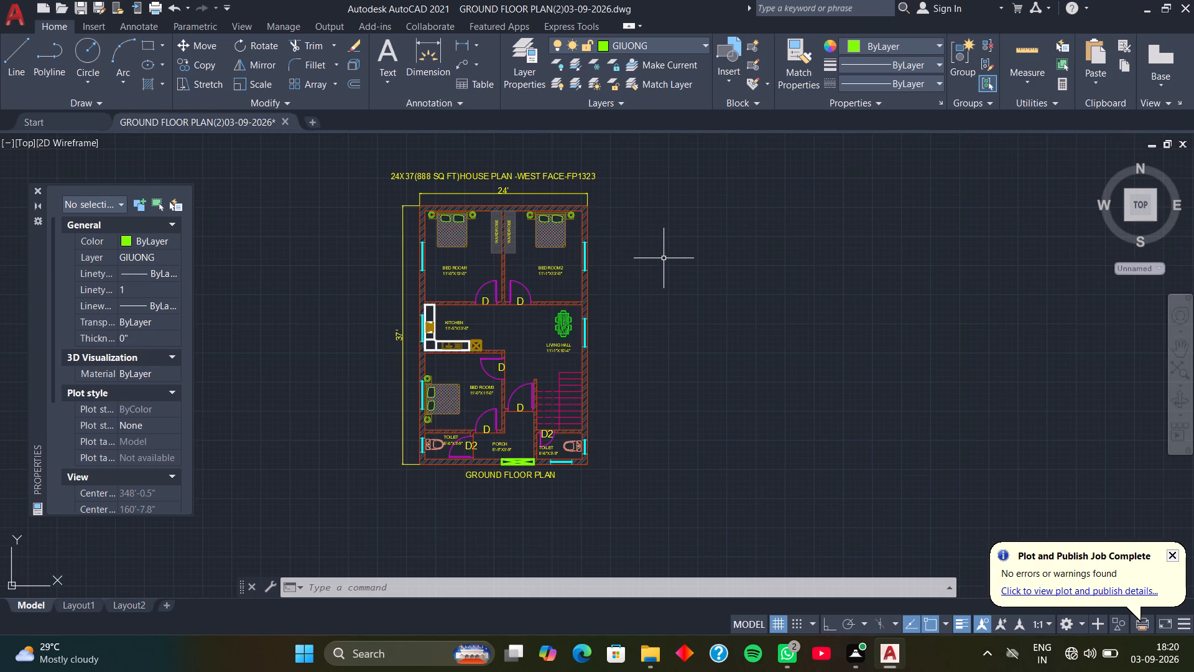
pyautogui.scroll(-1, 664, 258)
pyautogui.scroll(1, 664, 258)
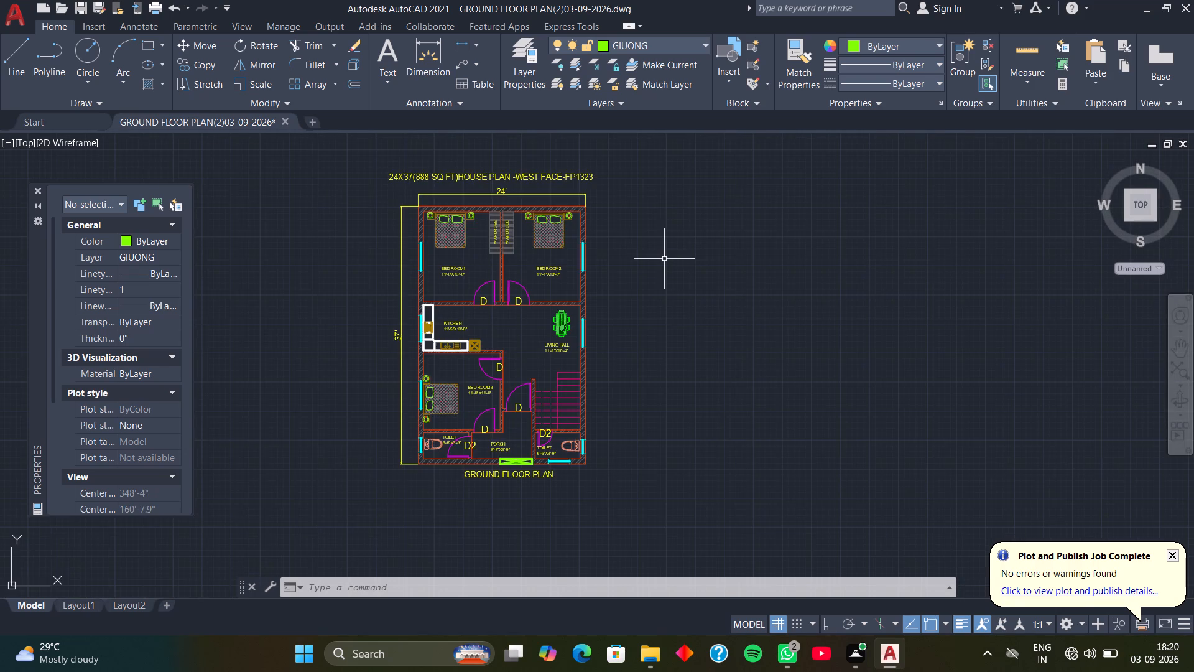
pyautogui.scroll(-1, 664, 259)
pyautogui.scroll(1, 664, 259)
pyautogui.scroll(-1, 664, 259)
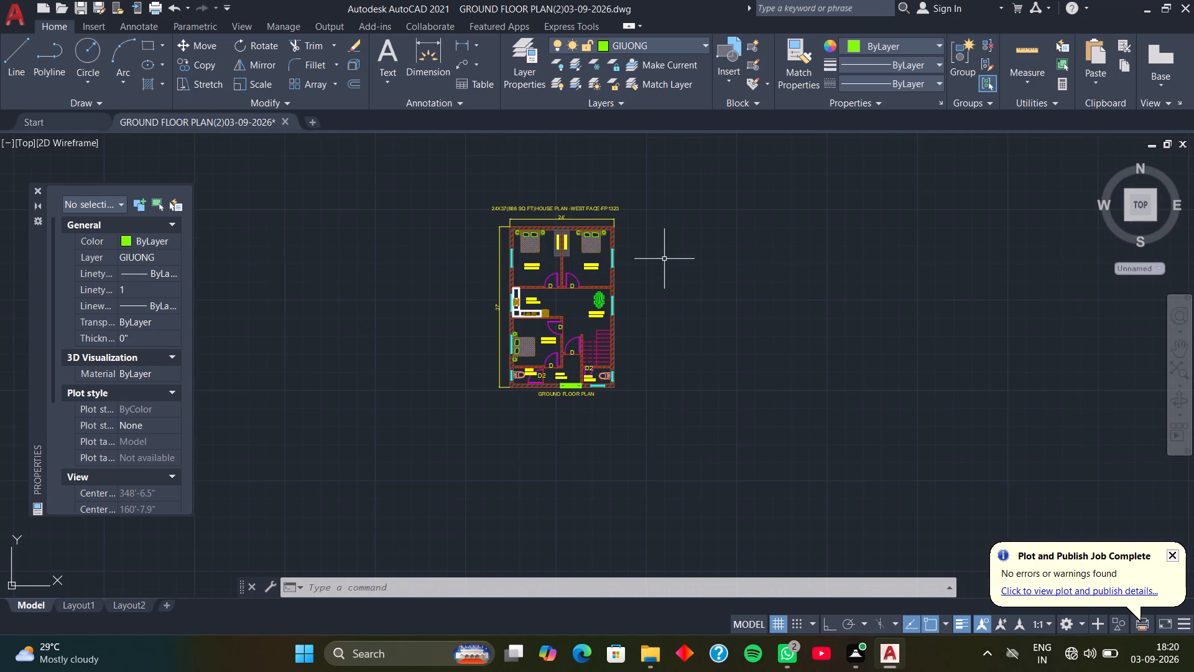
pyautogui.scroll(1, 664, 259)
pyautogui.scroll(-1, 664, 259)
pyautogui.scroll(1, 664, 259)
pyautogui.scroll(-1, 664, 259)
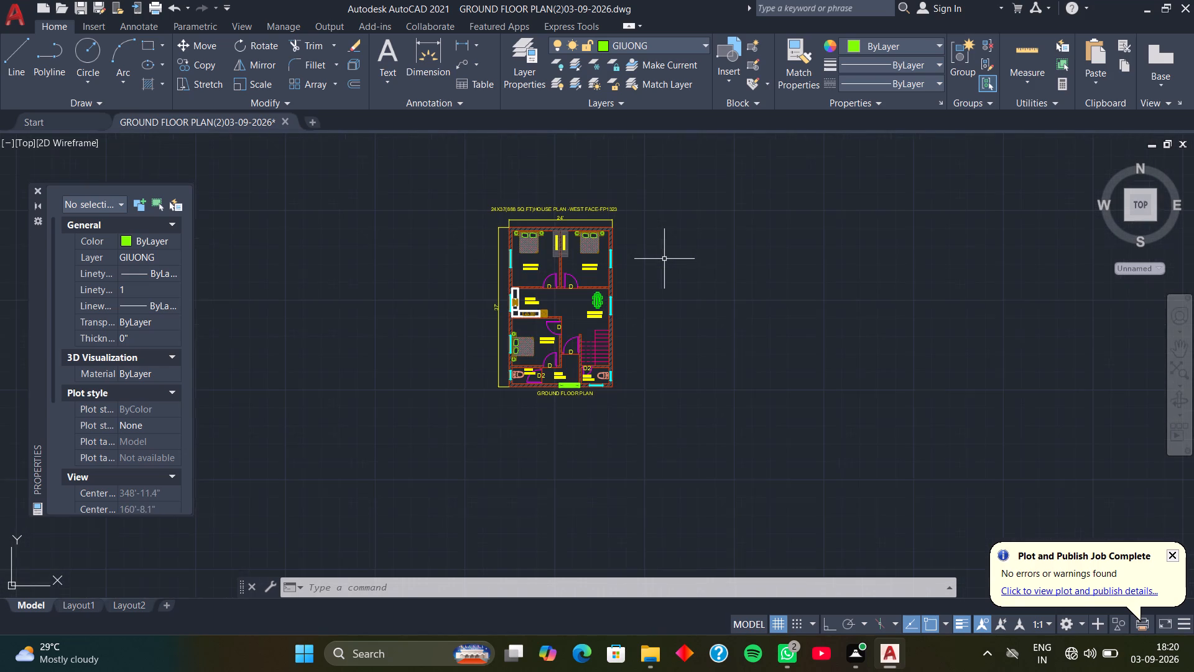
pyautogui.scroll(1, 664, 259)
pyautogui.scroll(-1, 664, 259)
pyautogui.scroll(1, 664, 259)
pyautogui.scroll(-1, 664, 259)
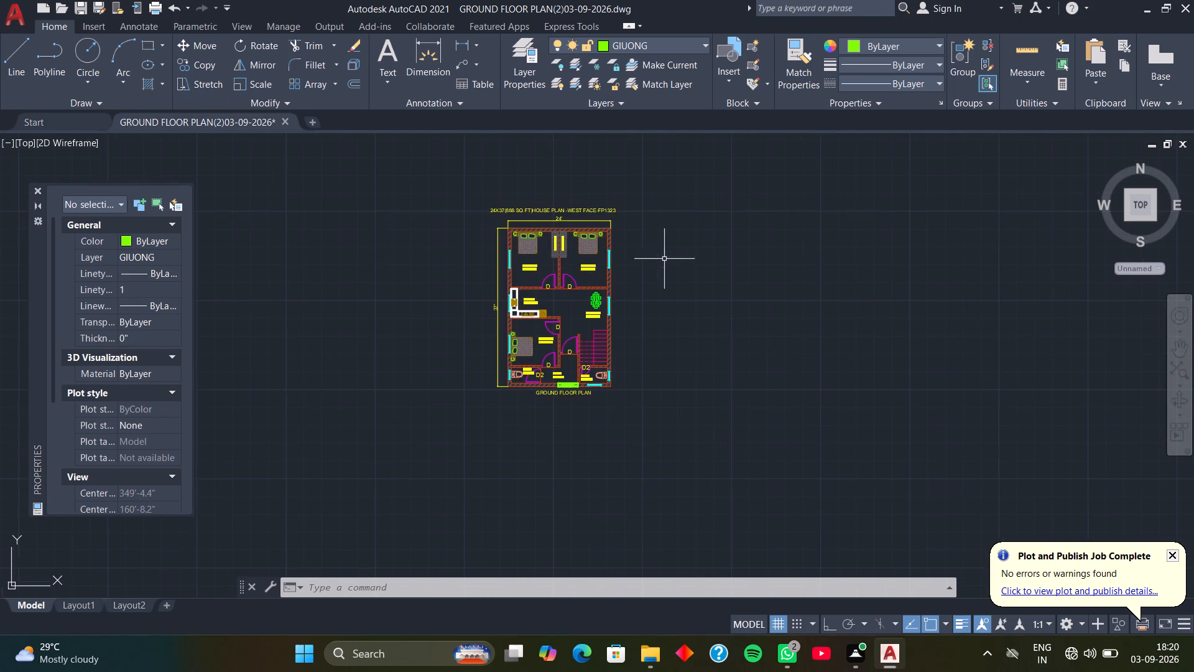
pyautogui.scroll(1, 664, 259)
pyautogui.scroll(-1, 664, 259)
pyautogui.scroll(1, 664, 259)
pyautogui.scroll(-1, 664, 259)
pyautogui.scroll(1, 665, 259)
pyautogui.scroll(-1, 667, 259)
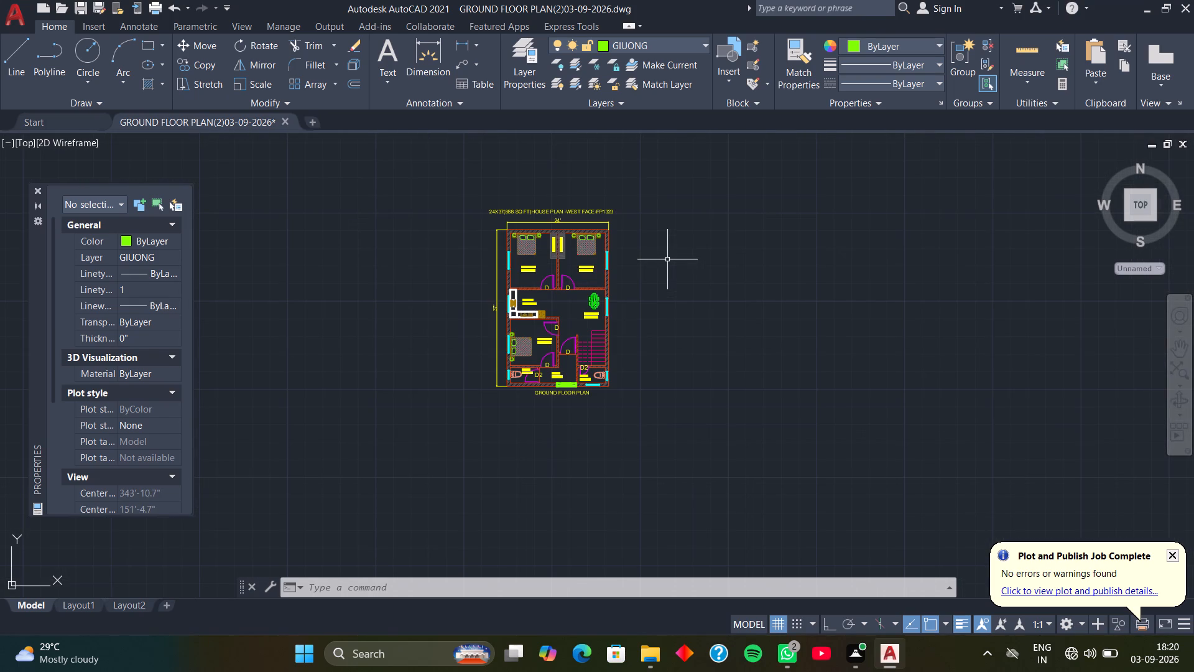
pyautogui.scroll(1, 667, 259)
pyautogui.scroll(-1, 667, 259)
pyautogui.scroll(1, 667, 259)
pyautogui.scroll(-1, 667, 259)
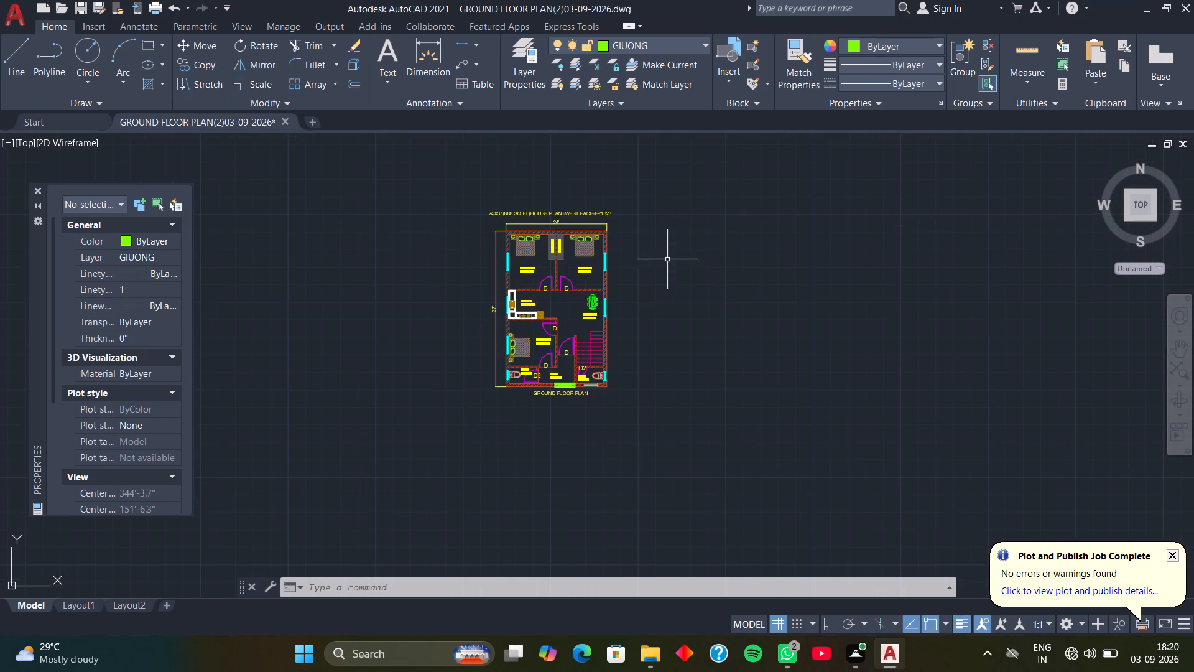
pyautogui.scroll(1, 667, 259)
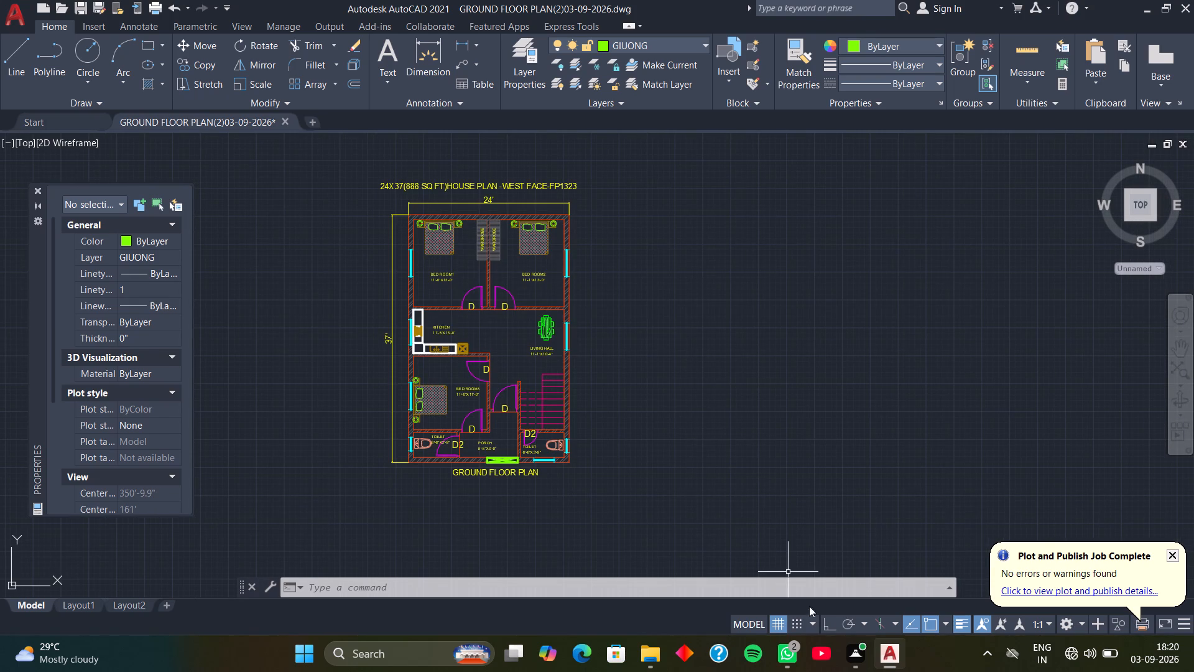